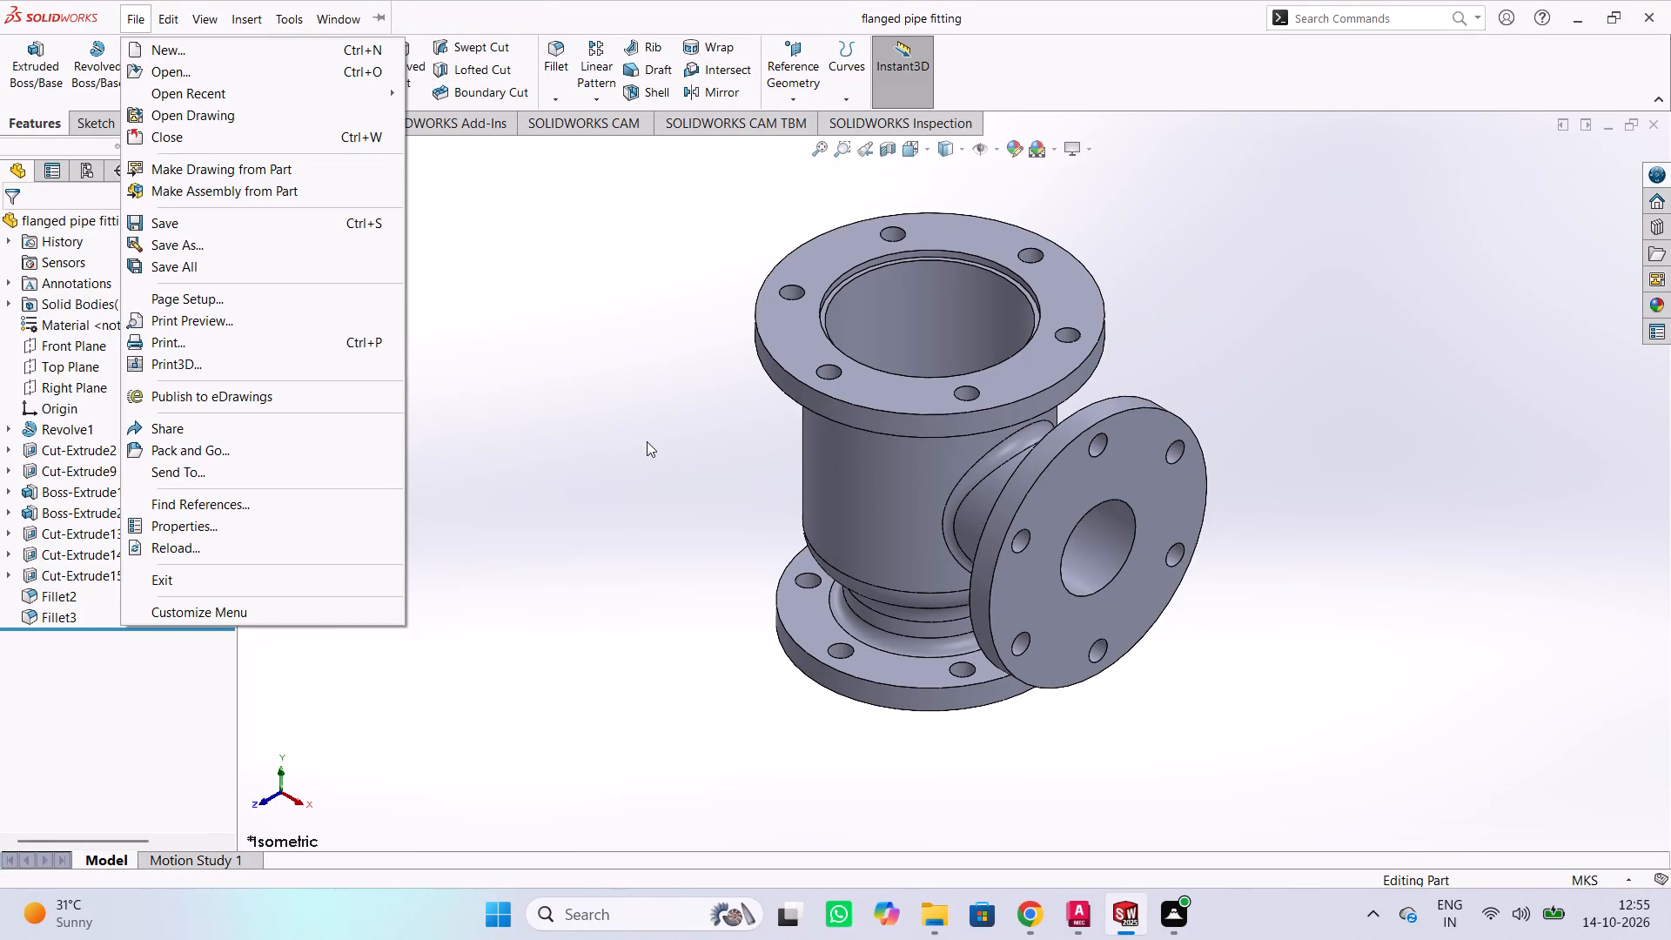
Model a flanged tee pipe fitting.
Create a new part document.
key("ctrl+n")
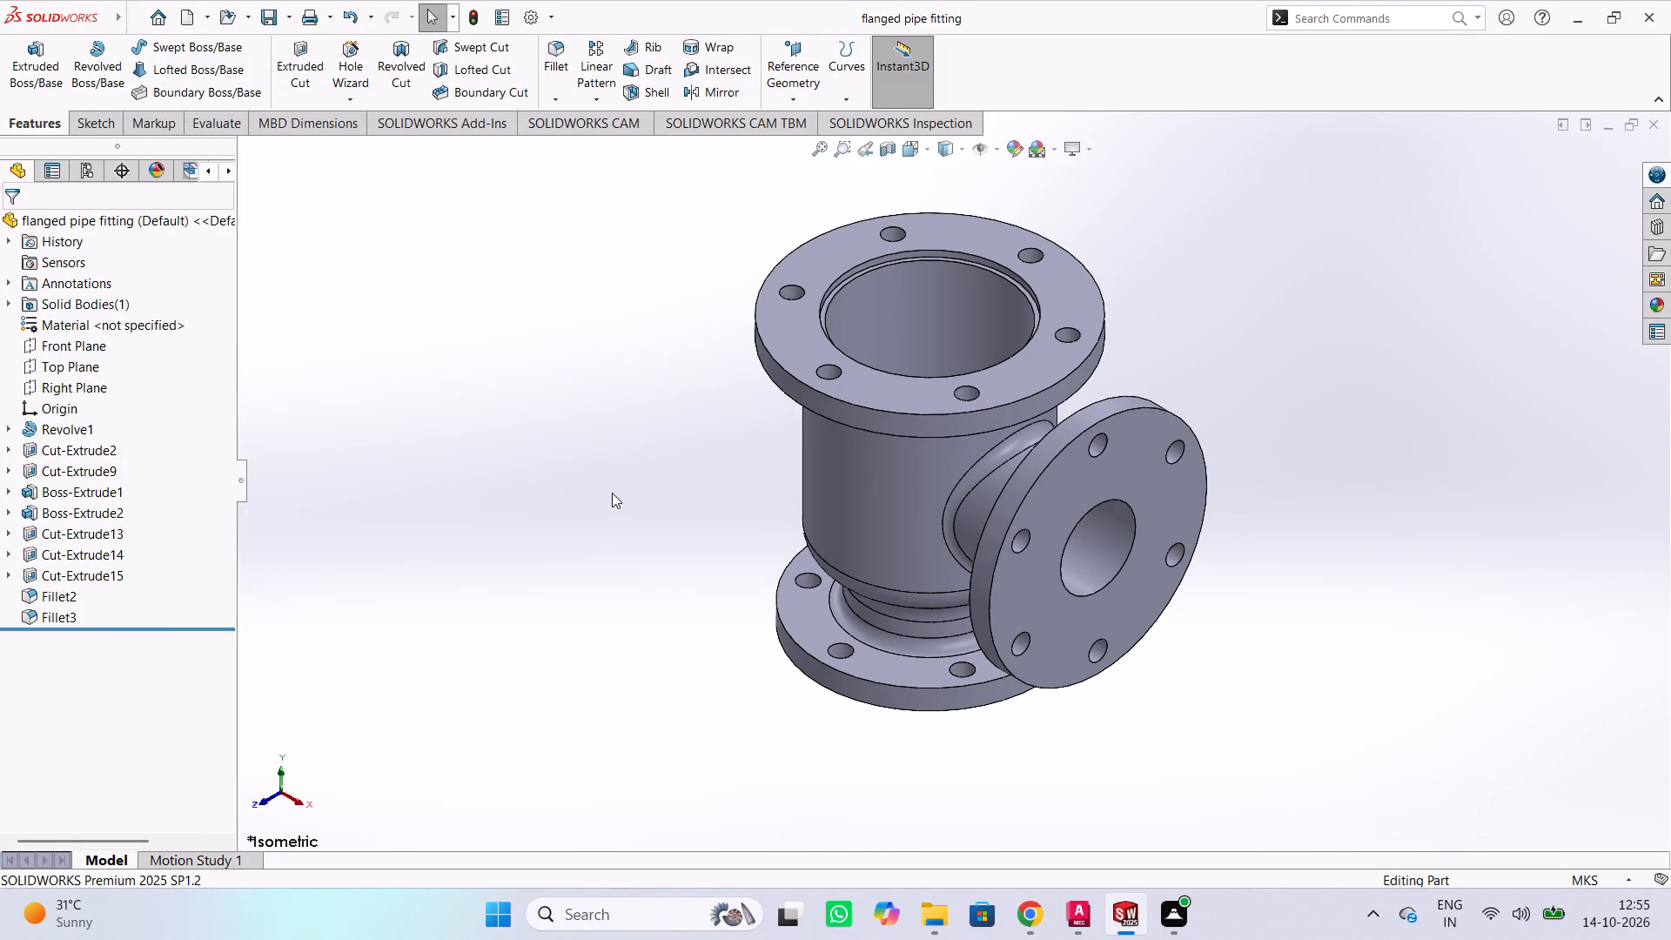
key("ctrl+n")
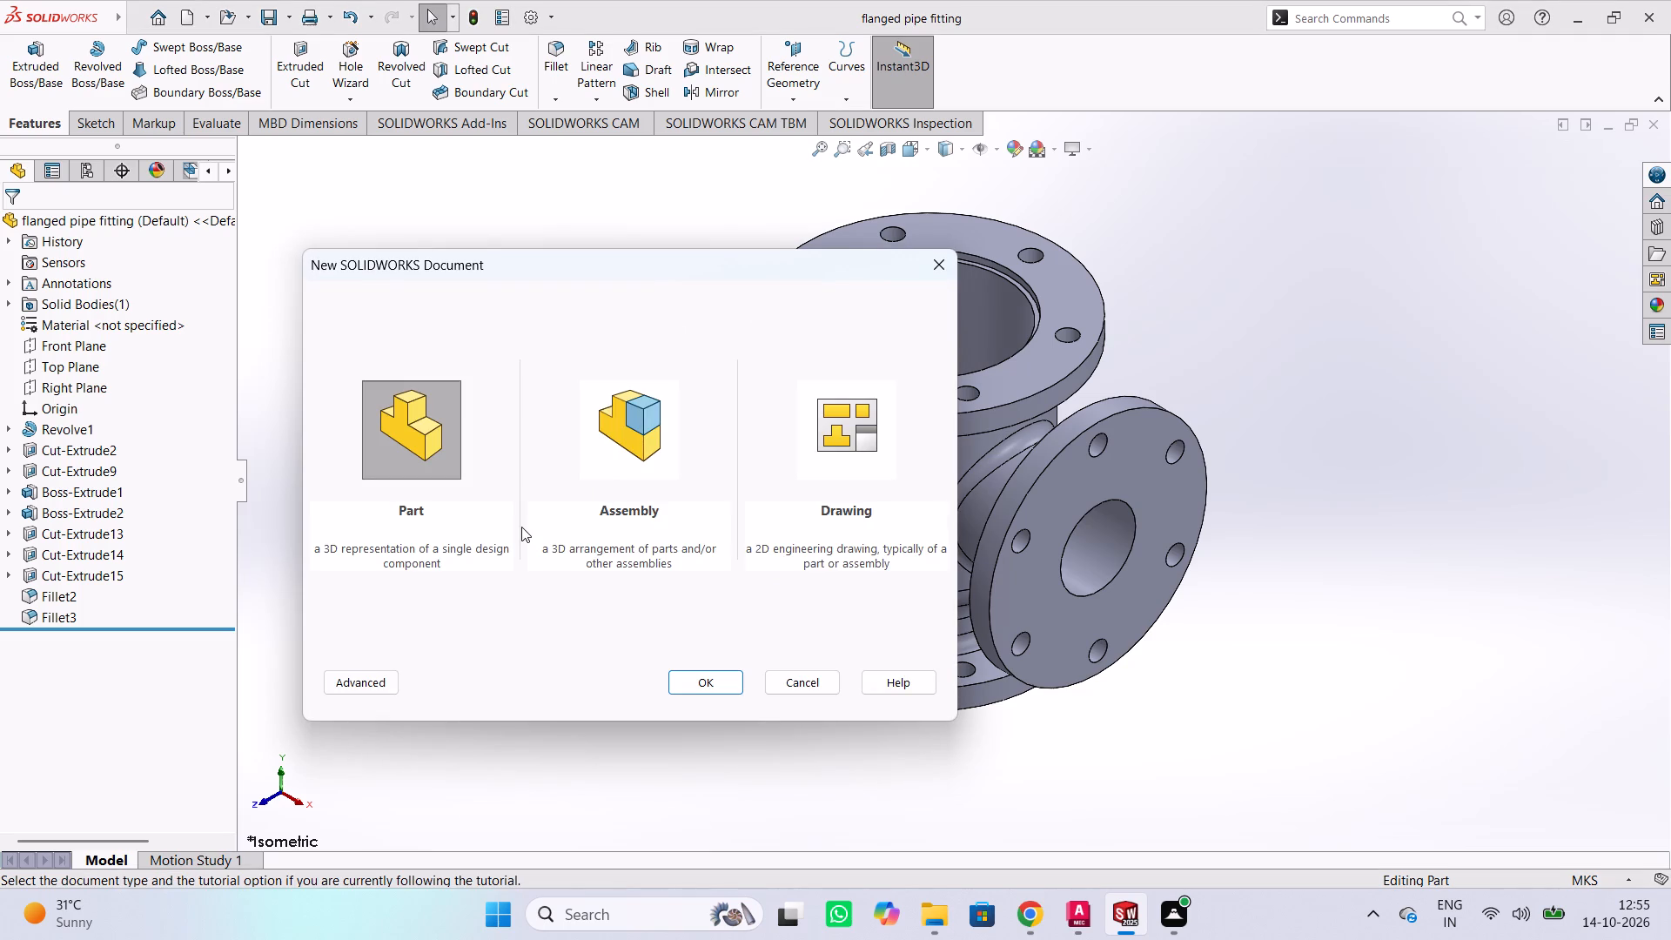
left_click(683, 672)
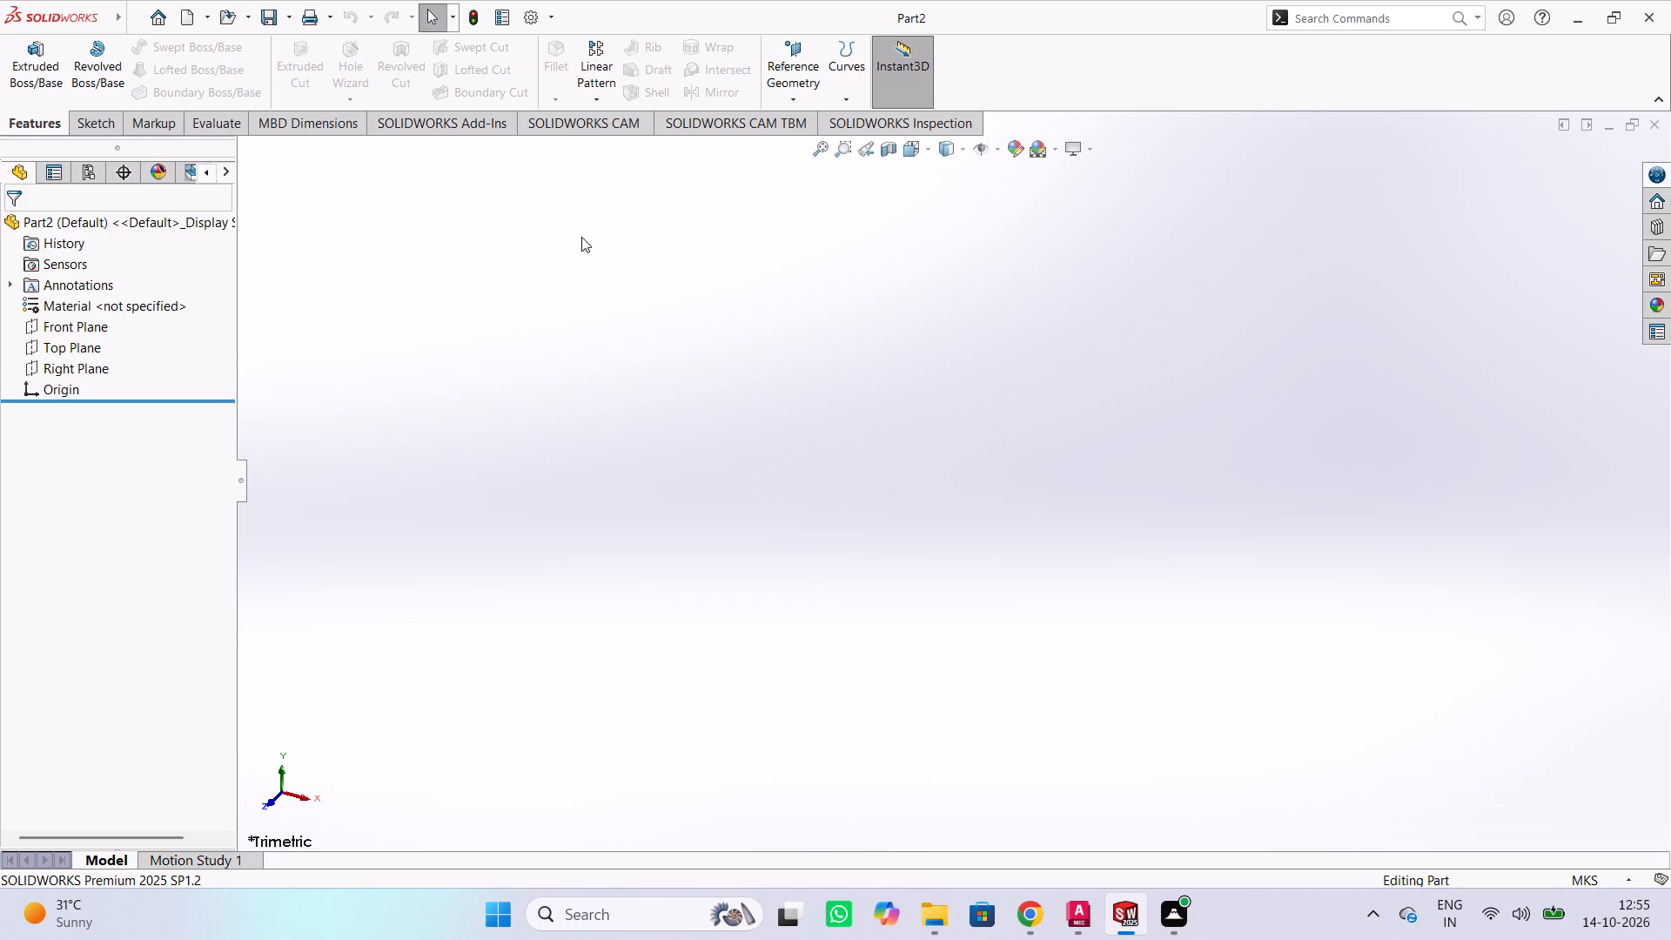
Uncover the browser and open the enlarged view of the Esercizio 62 flanged pipe fitting drawing on Pinterest.
left_click(1610, 19)
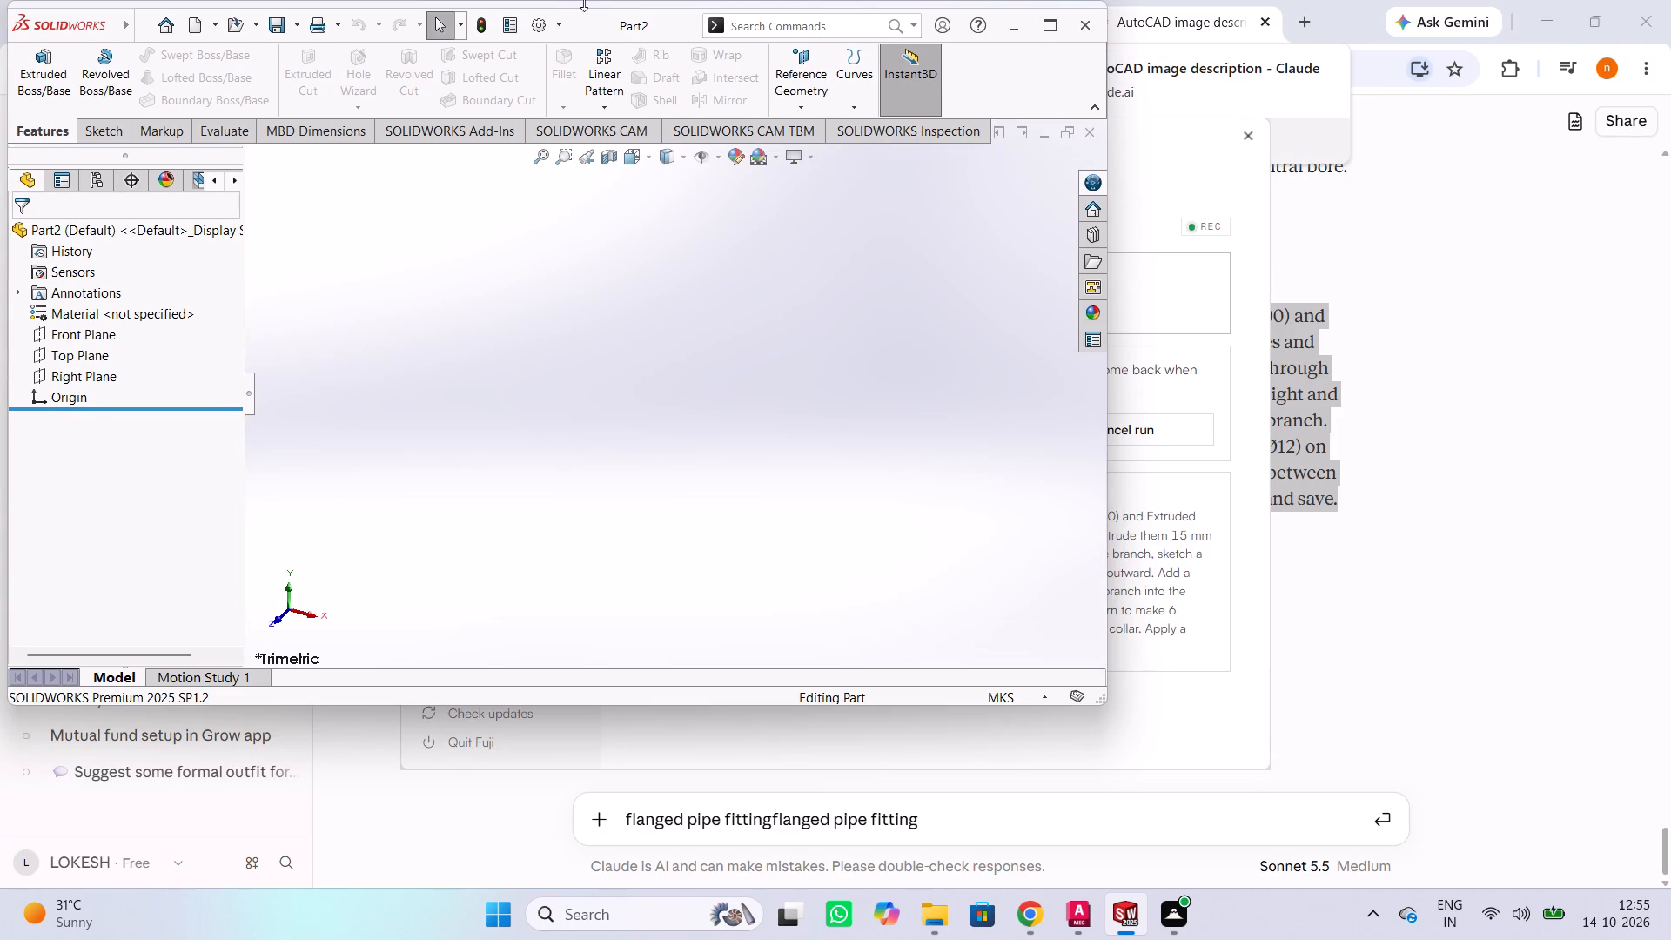
left_click_drag(608, 5, 614, 23)
left_click_drag(614, 23, 631, 138)
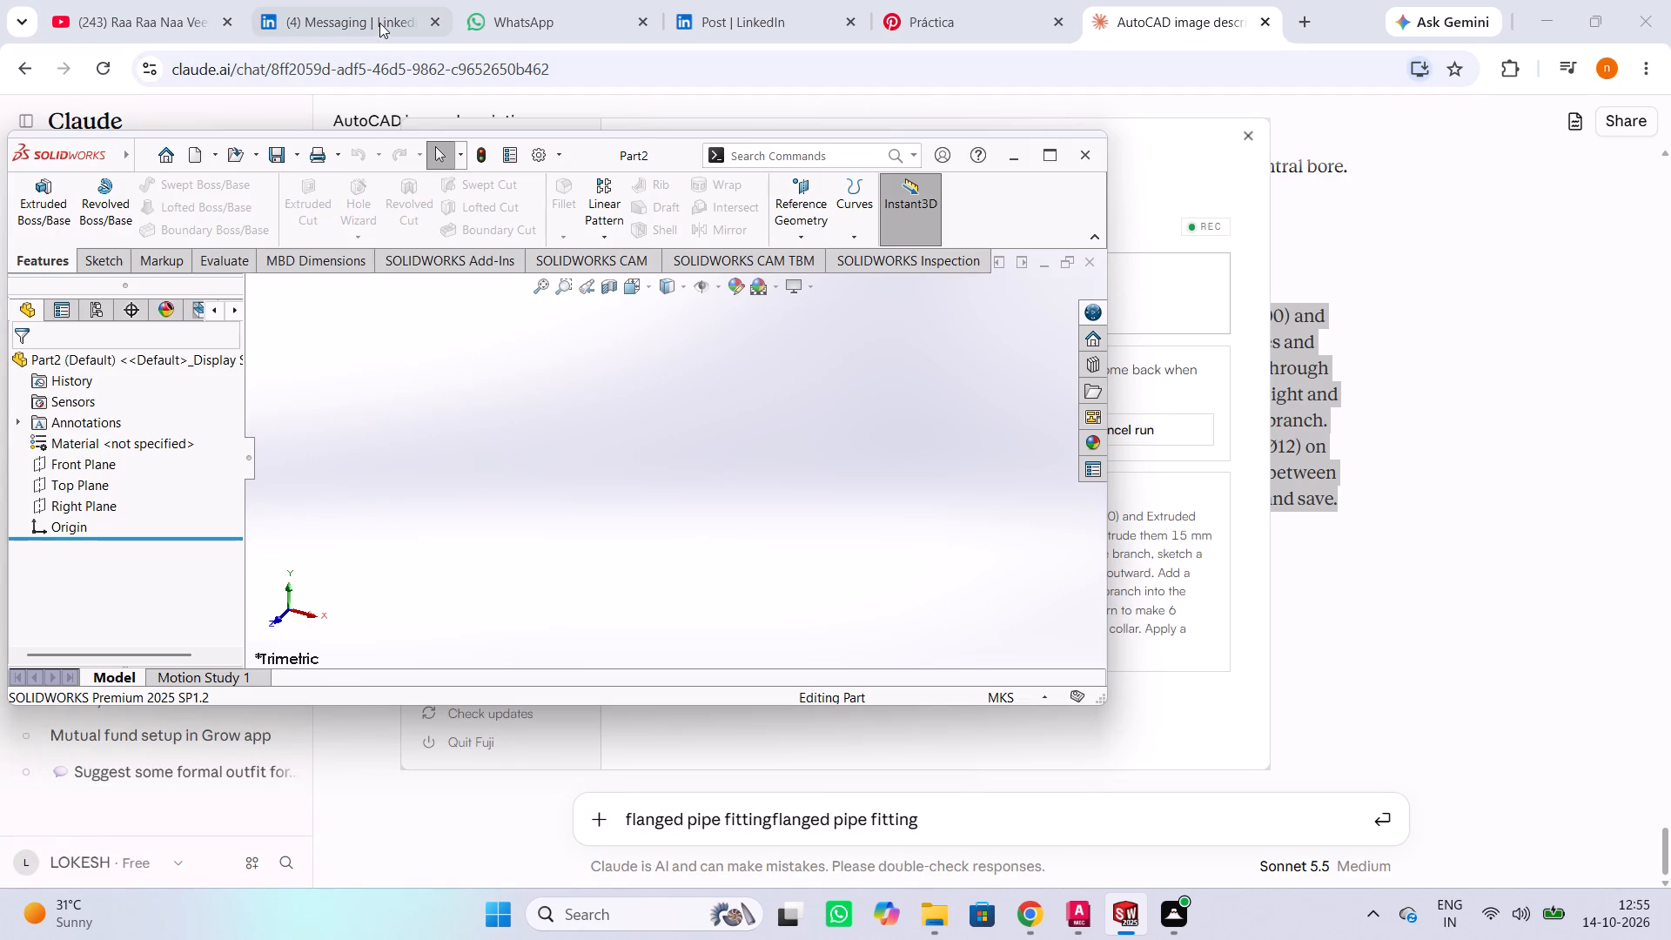
left_click(946, 24)
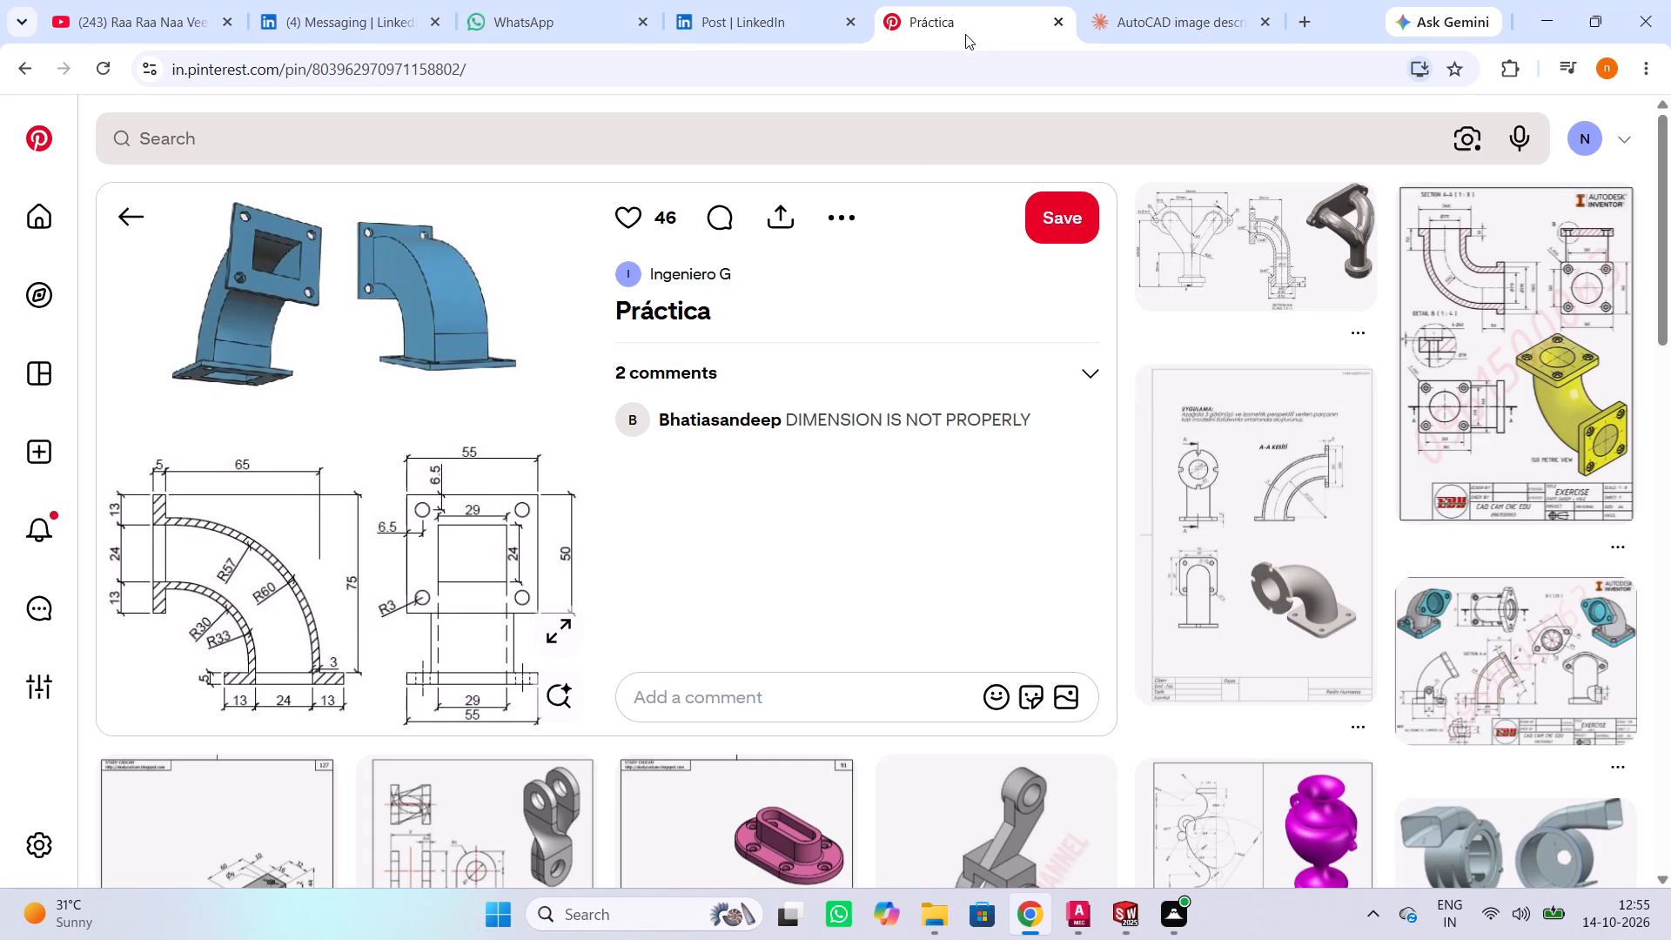
scroll(906, 350, "up", 6)
scroll(908, 340, "down", 5)
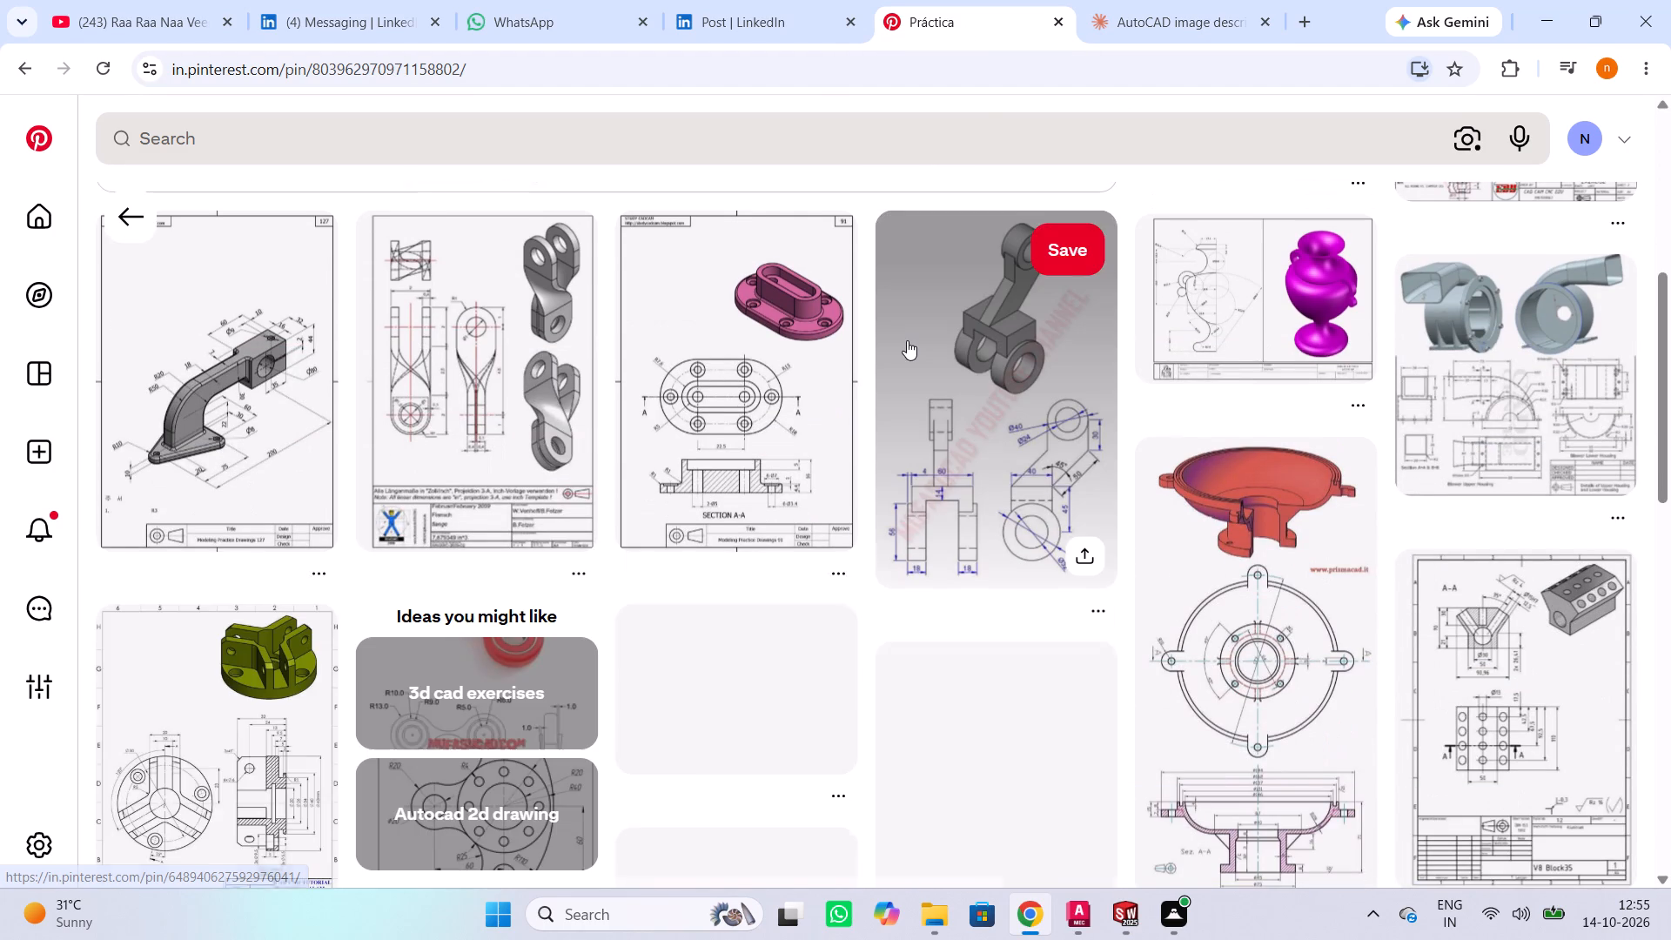
scroll(907, 340, "up", 10)
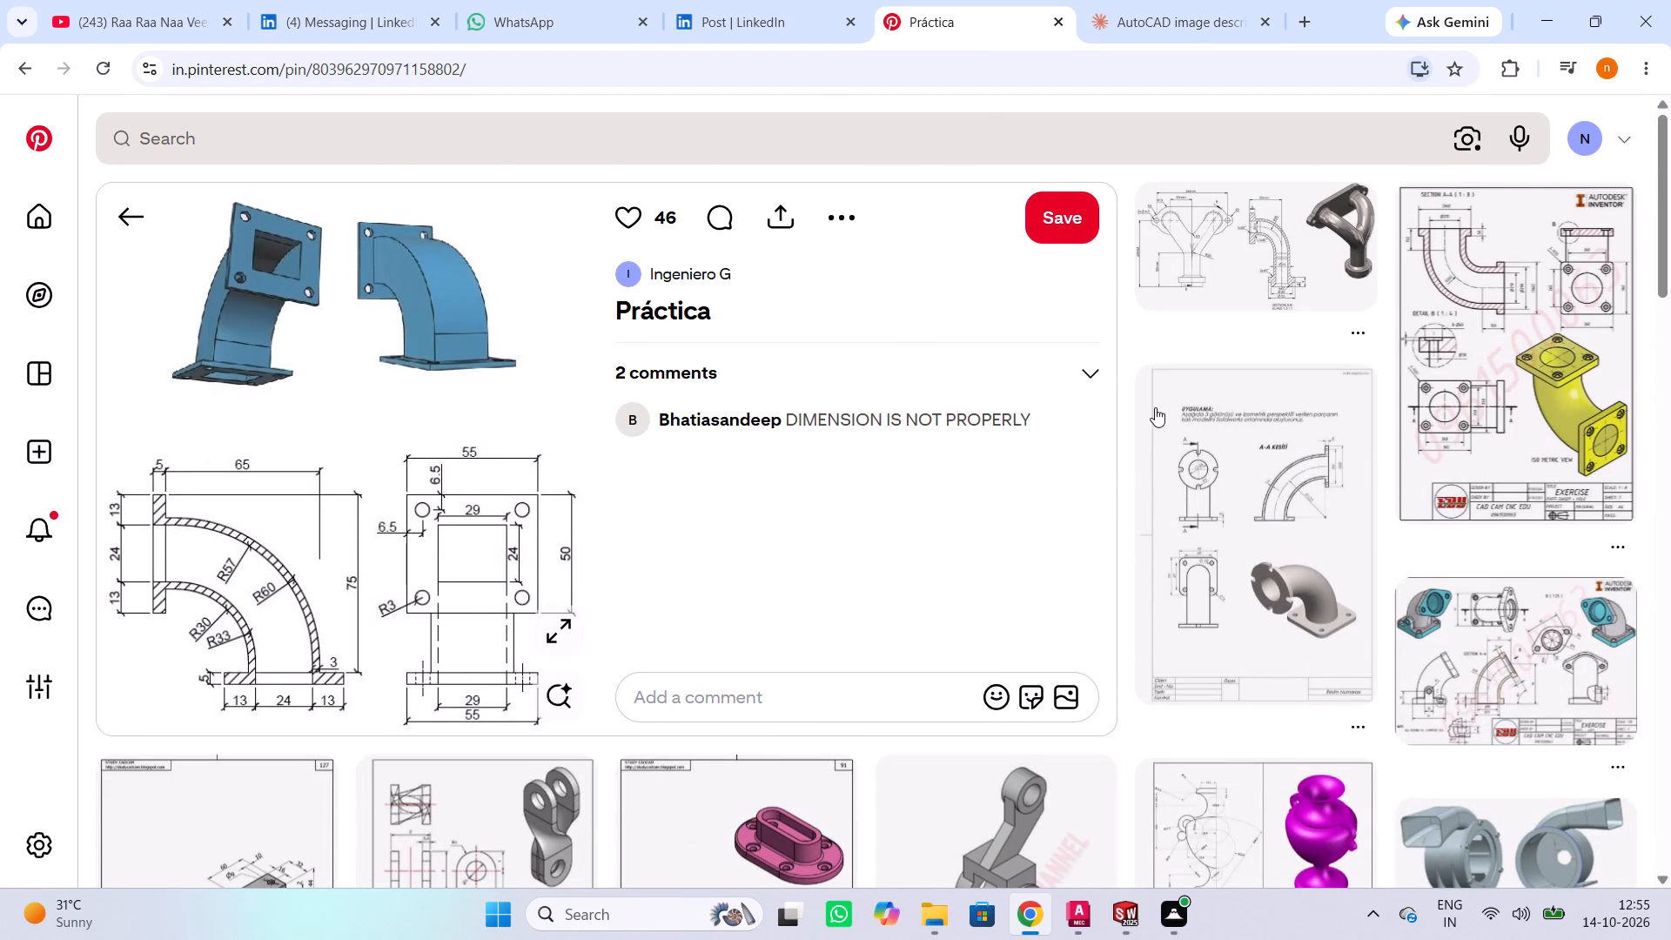
left_click(32, 80)
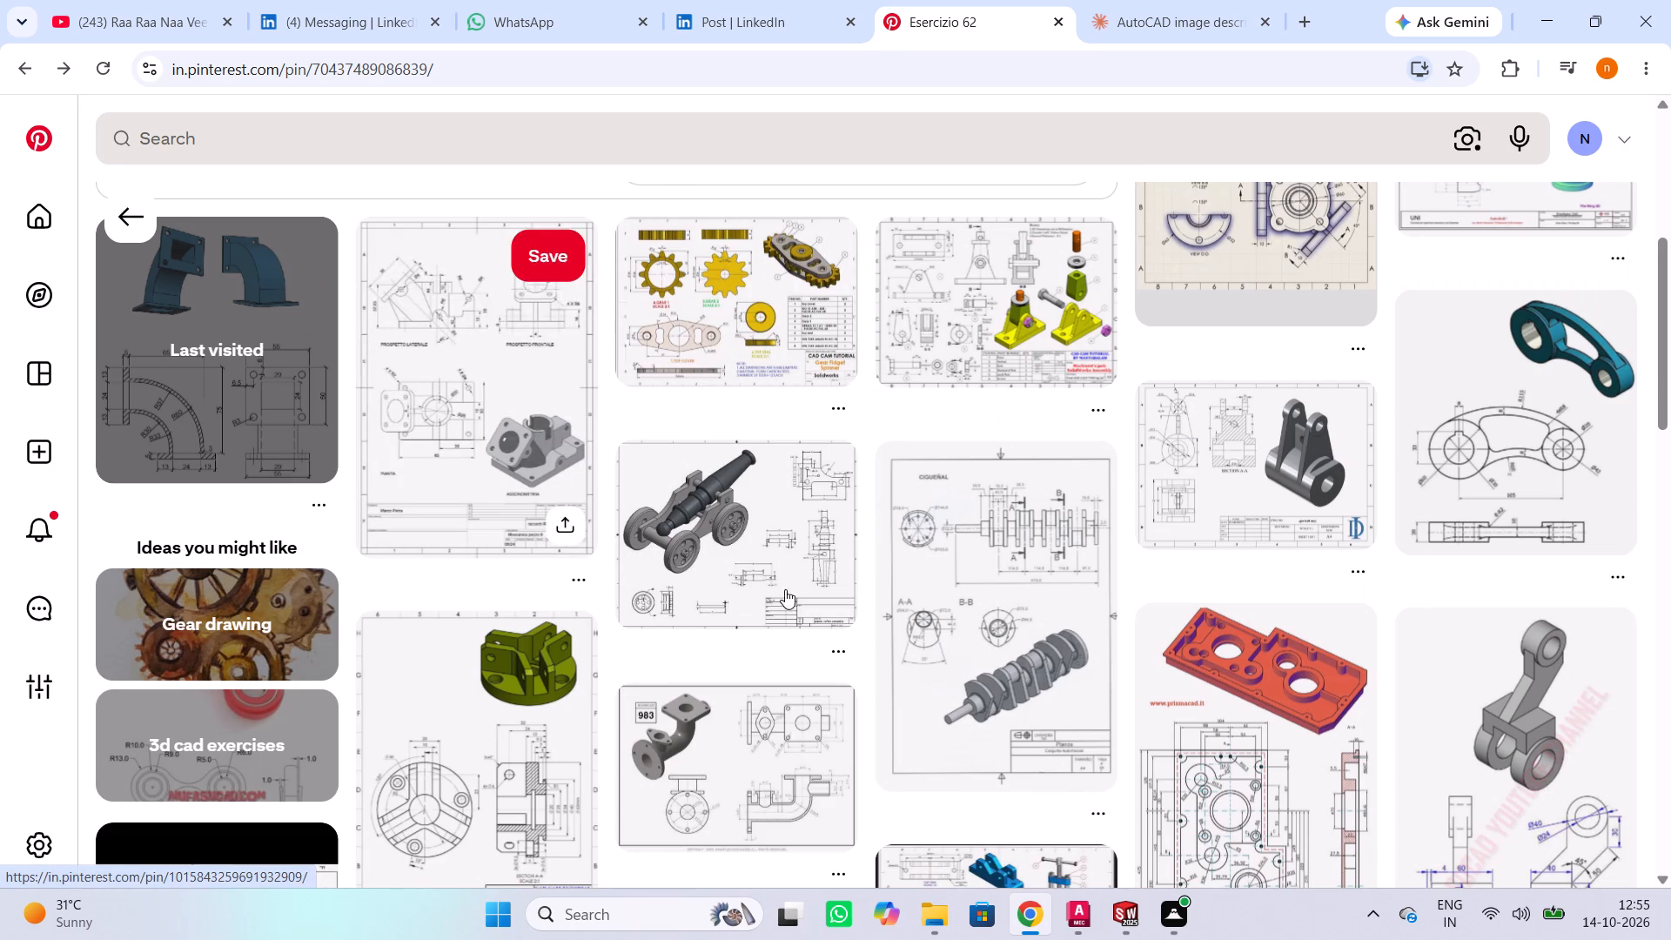
scroll(1439, 540, "up", 2)
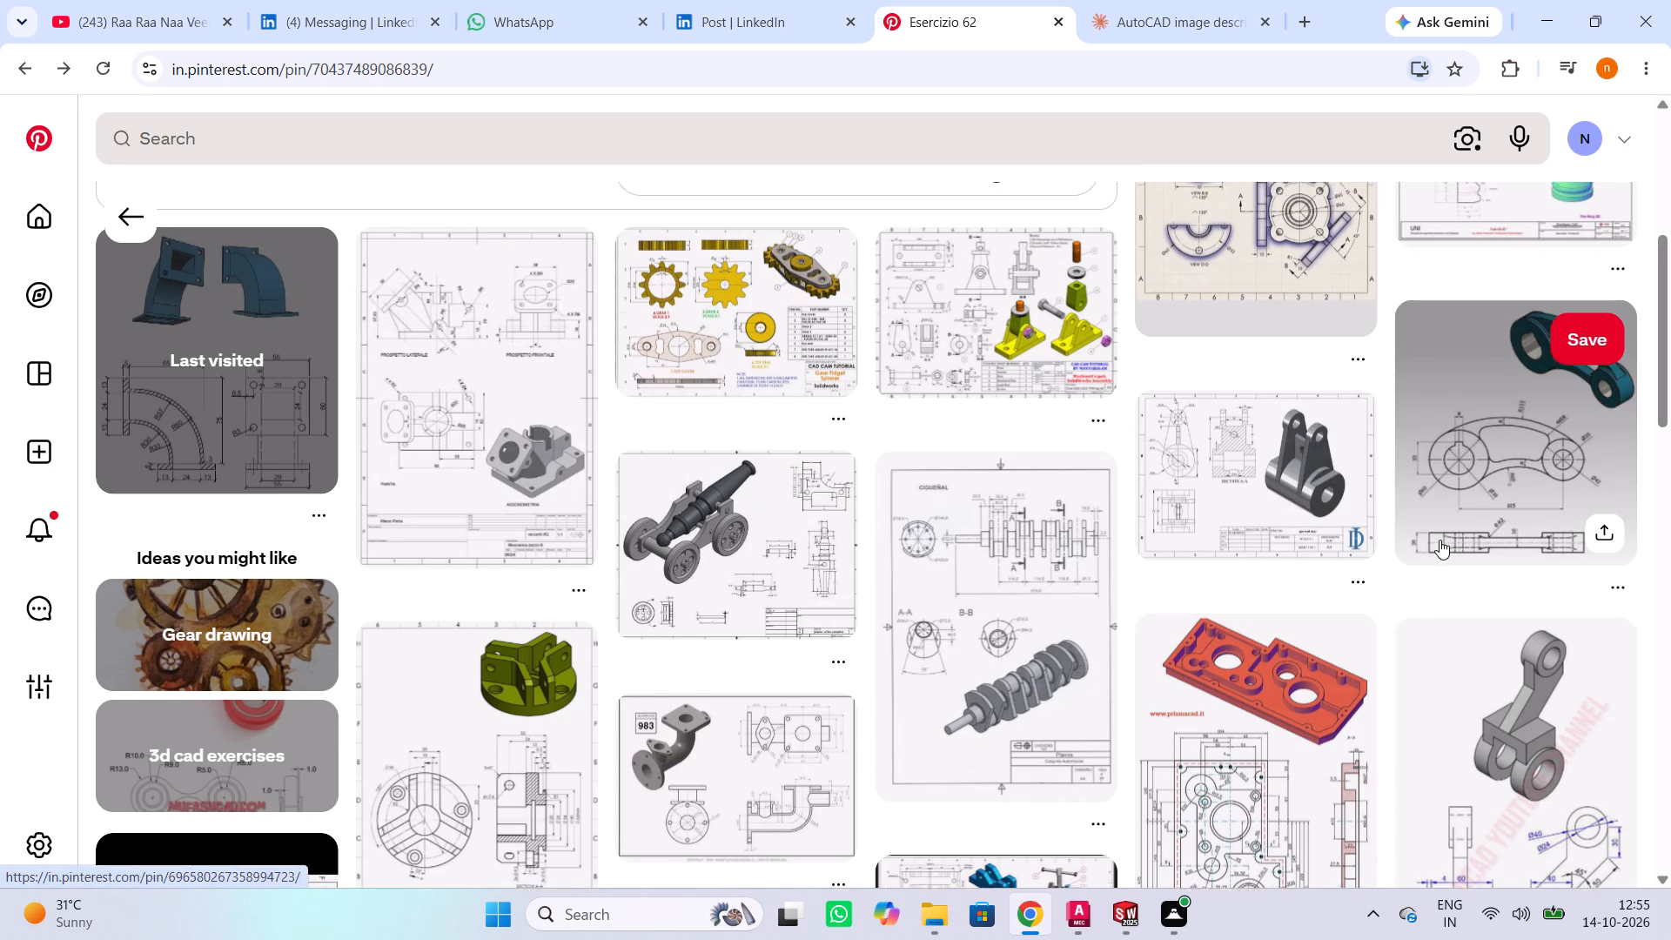
scroll(1439, 540, "up", 2)
left_click(258, 429)
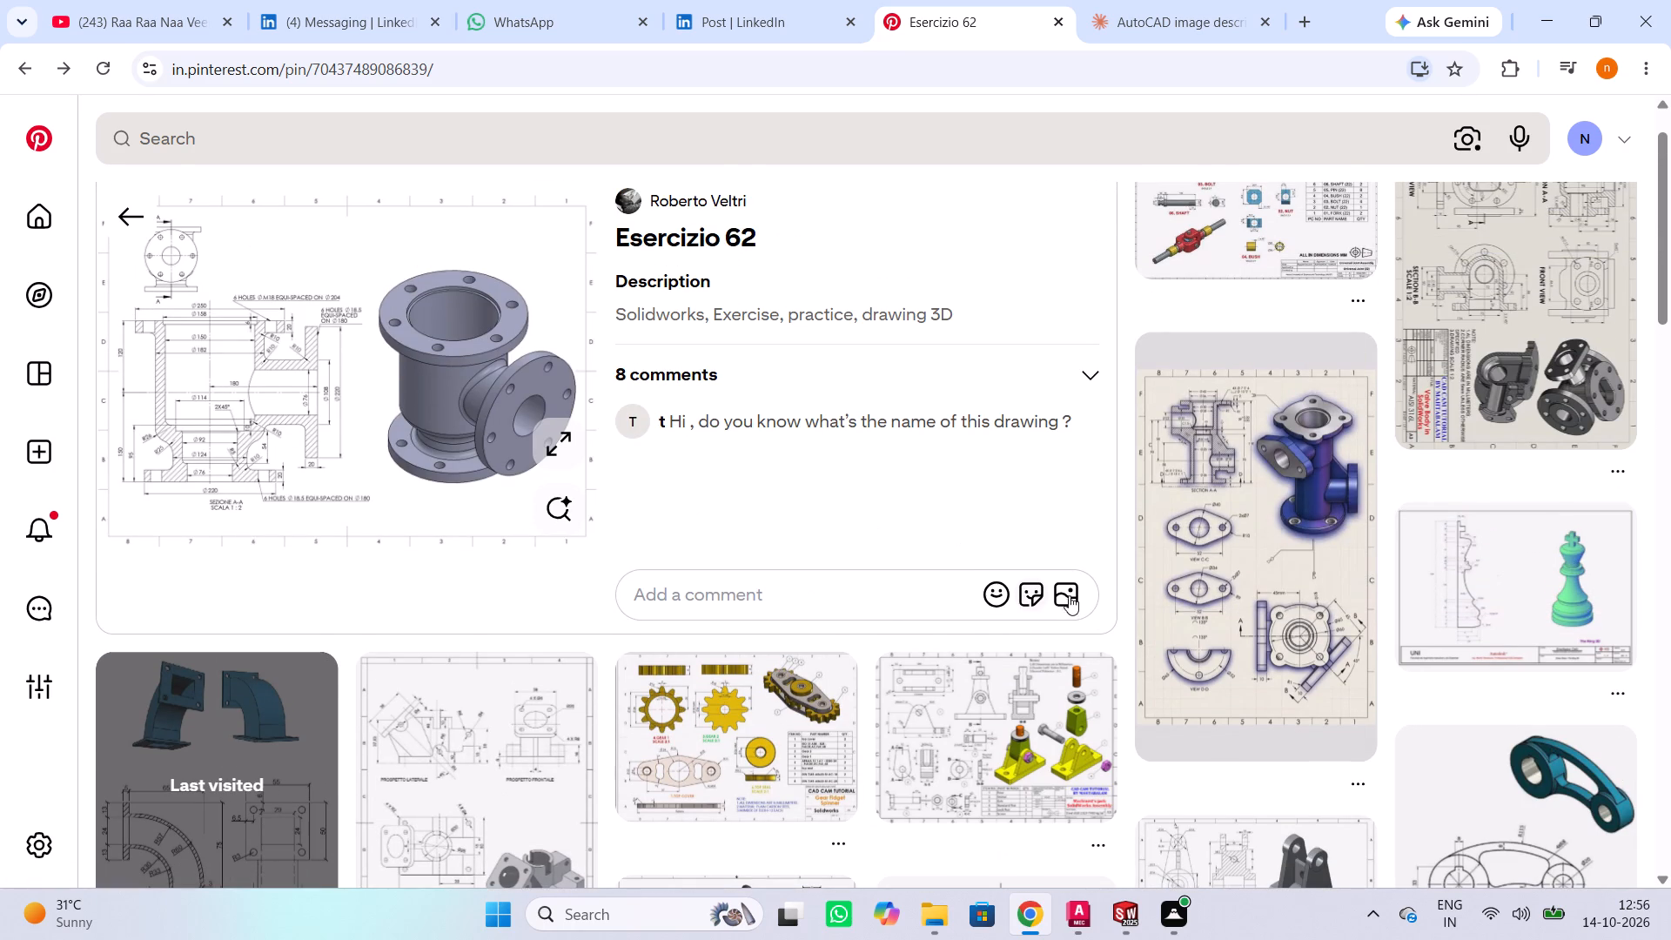
left_click(555, 427)
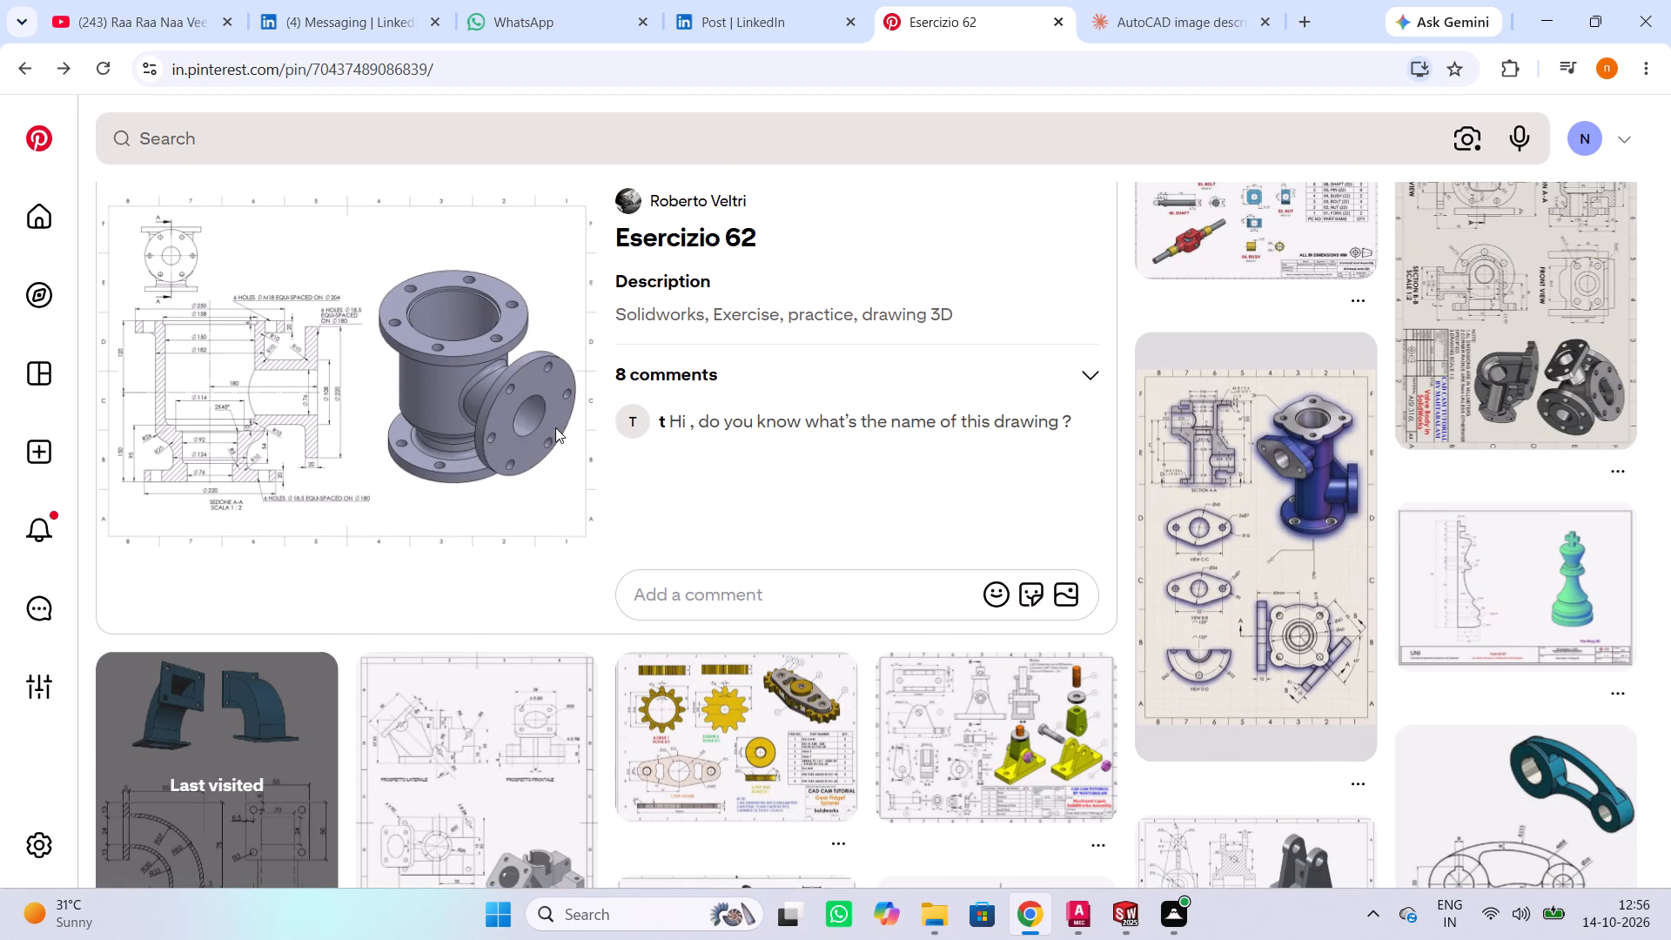
Arrange the browser showing the reference drawing side by side with the SOLIDWORKS part window.
scroll(762, 448, "up", 3)
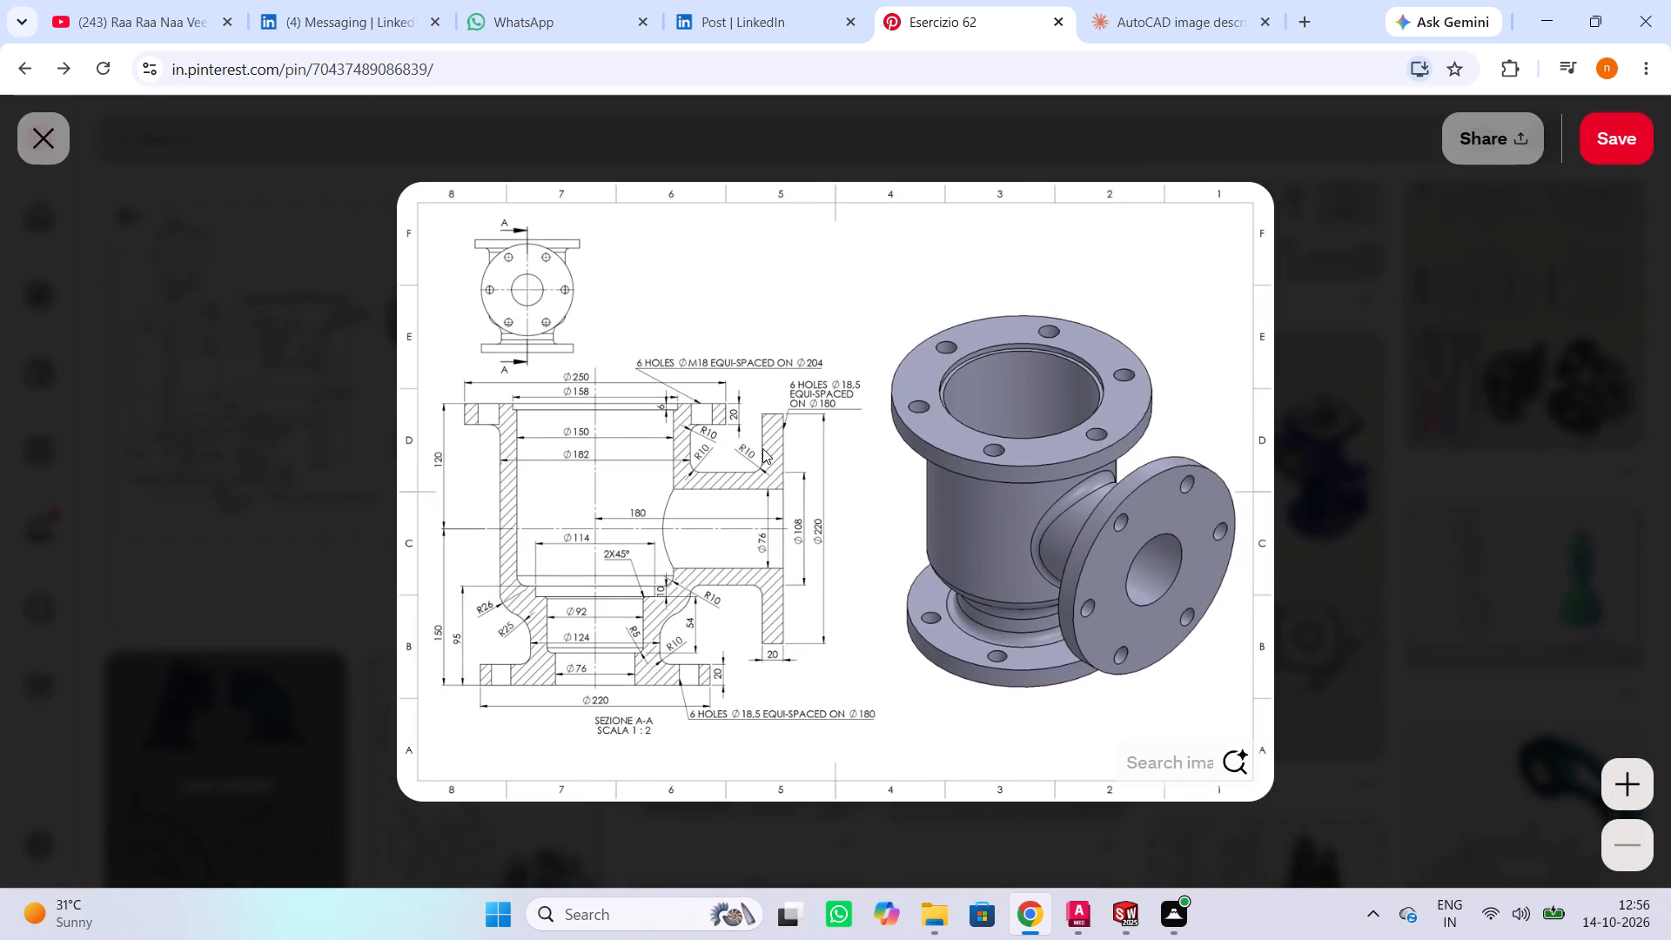
scroll(762, 448, "up", 2)
scroll(754, 439, "down", 6)
scroll(754, 439, "up", 4)
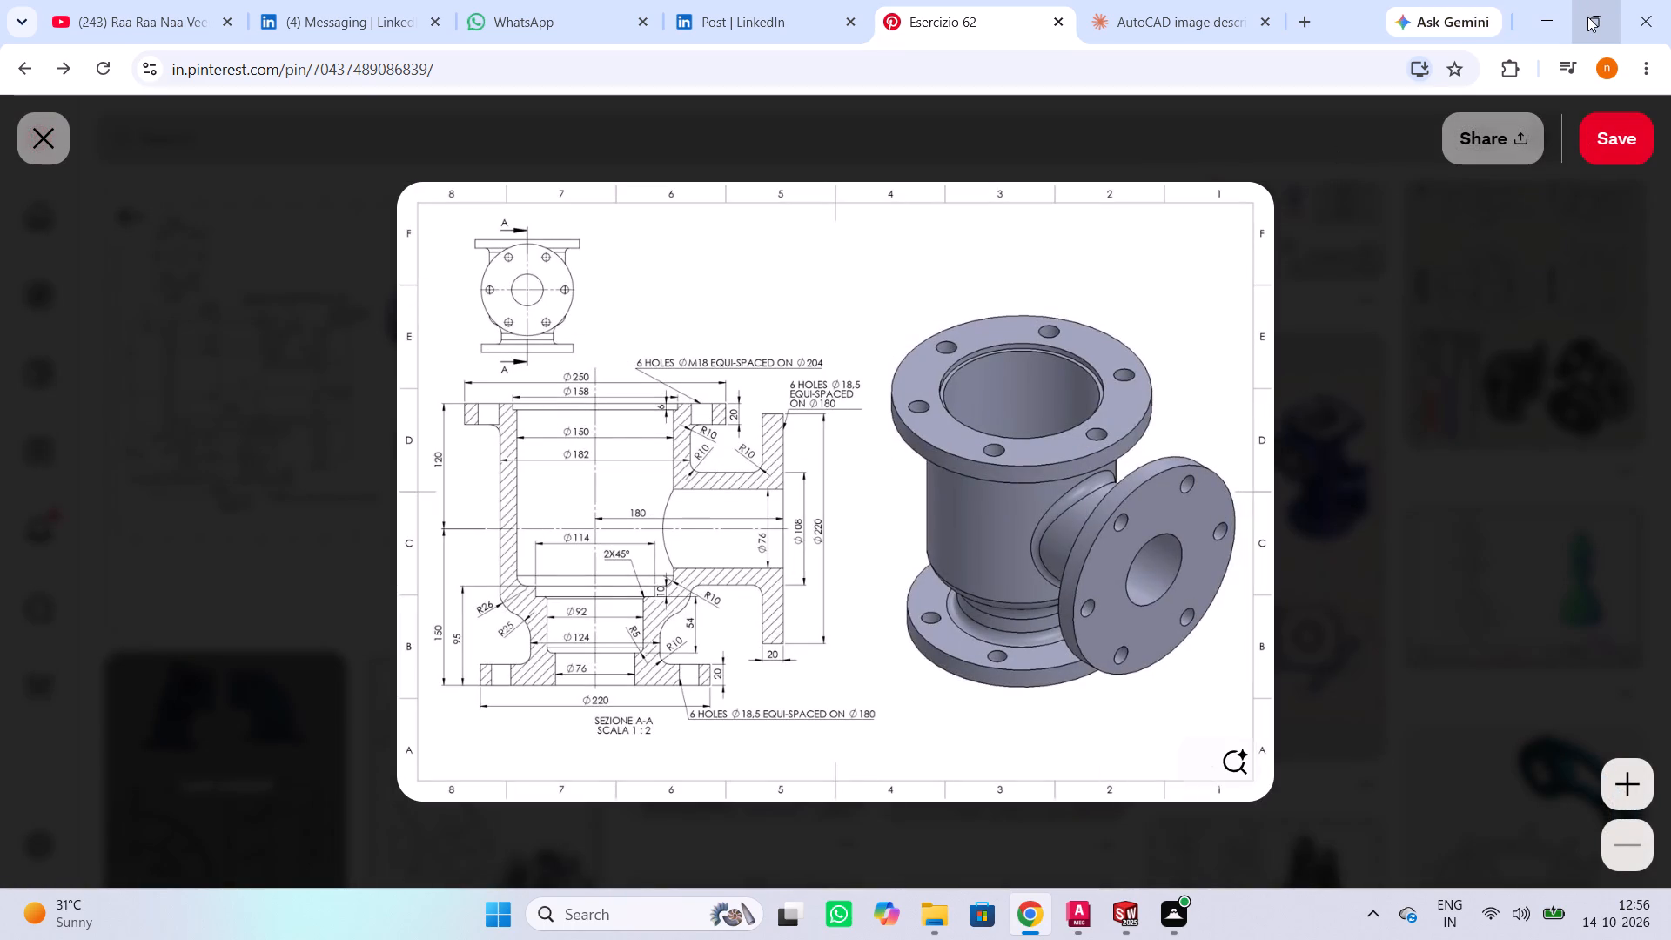
left_click(1519, 58)
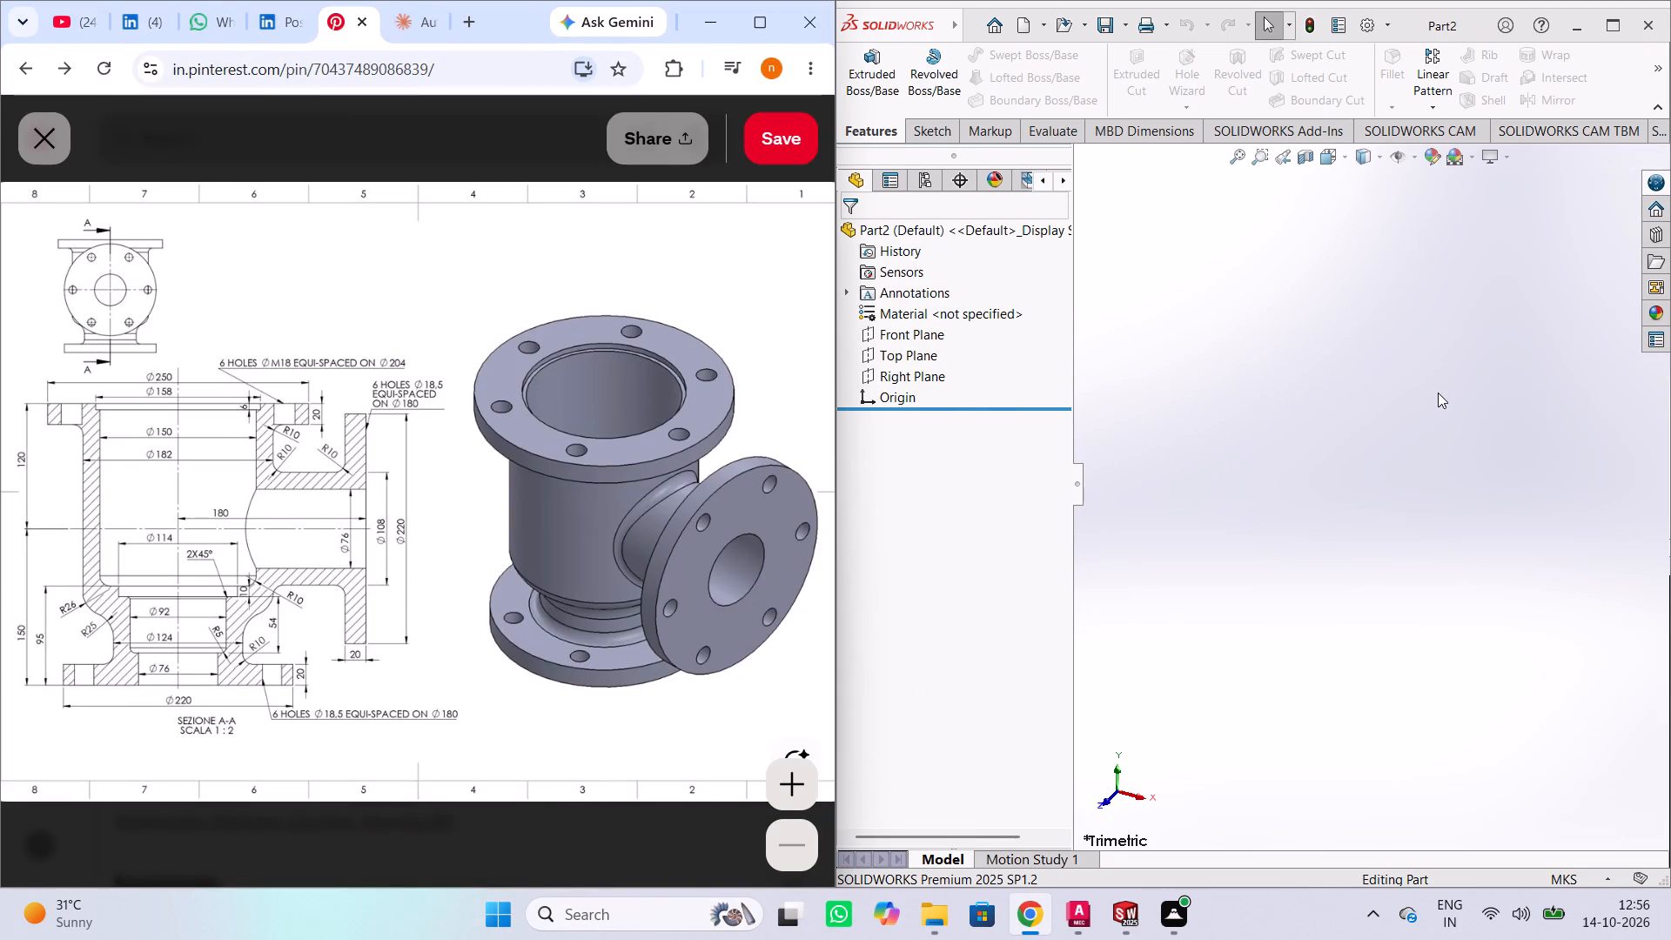
Start a sketch on the Front Plane with the Line tool.
middle_click_drag(1438, 393, 1411, 390)
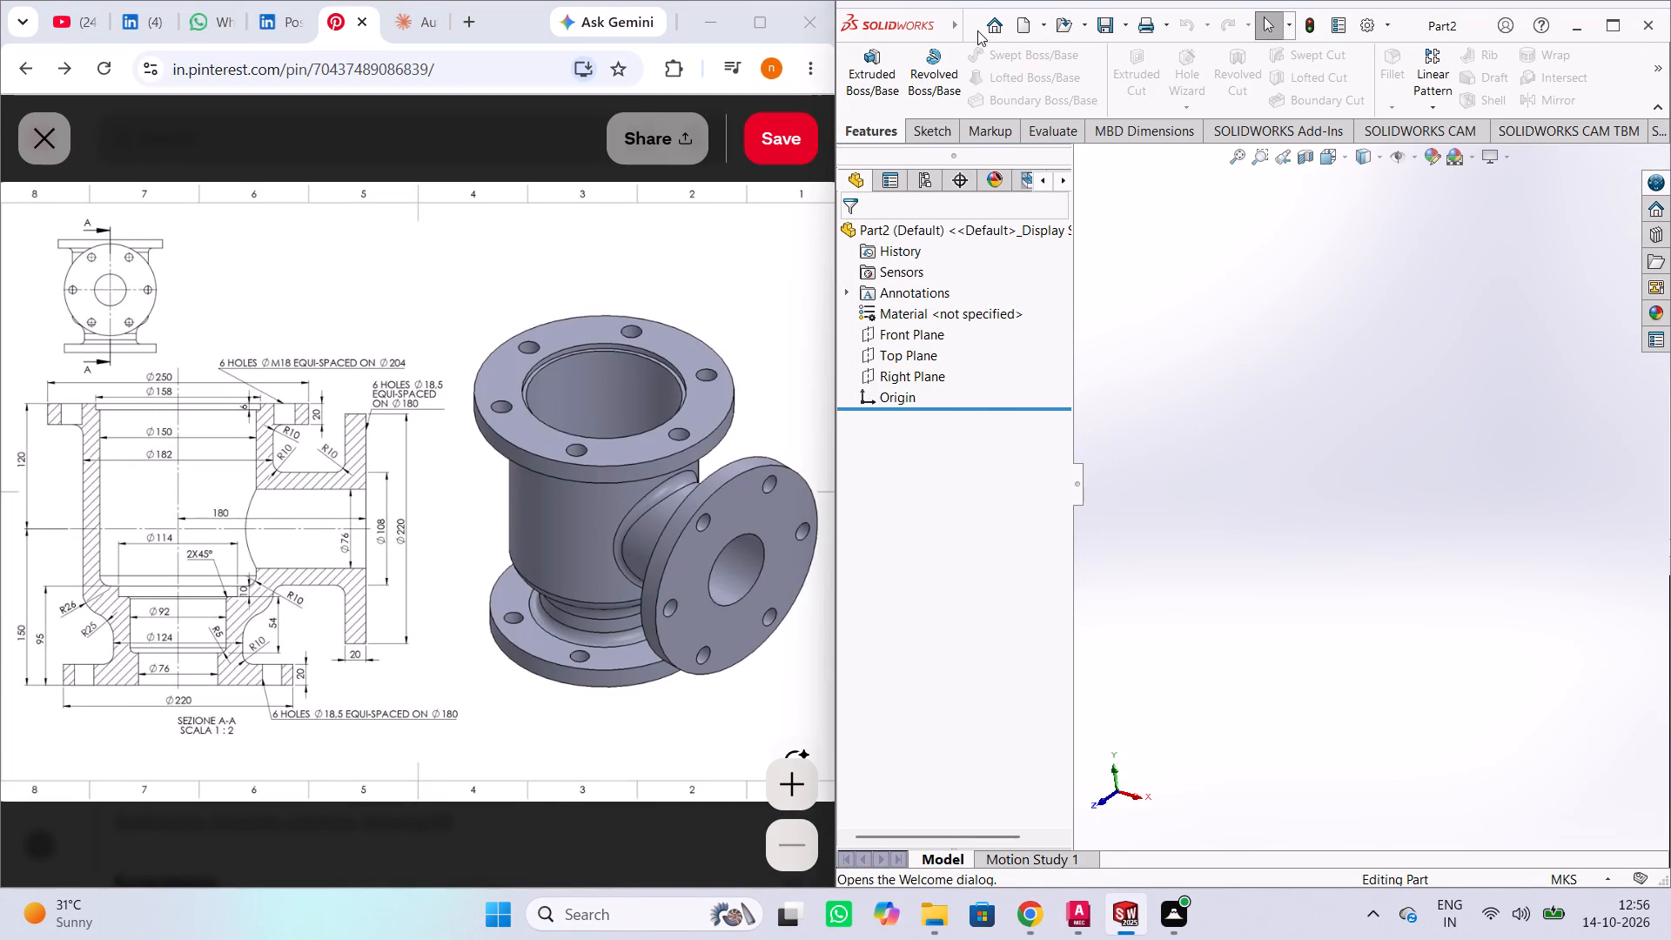
left_click(923, 337)
left_click(1287, 381)
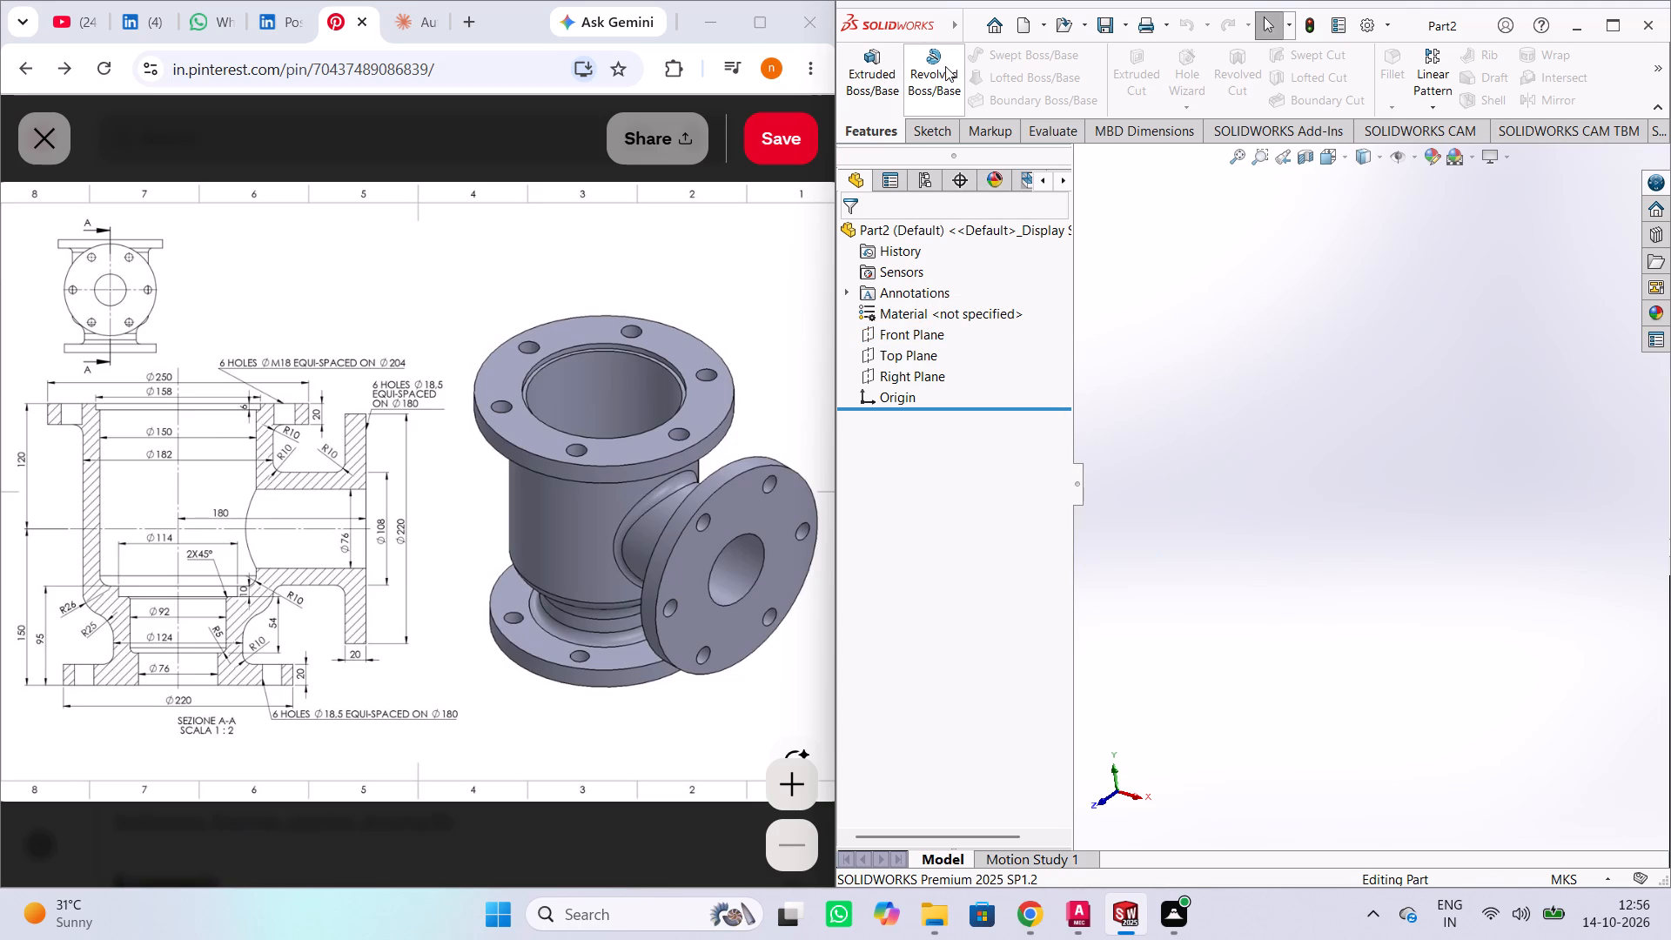
left_click(938, 123)
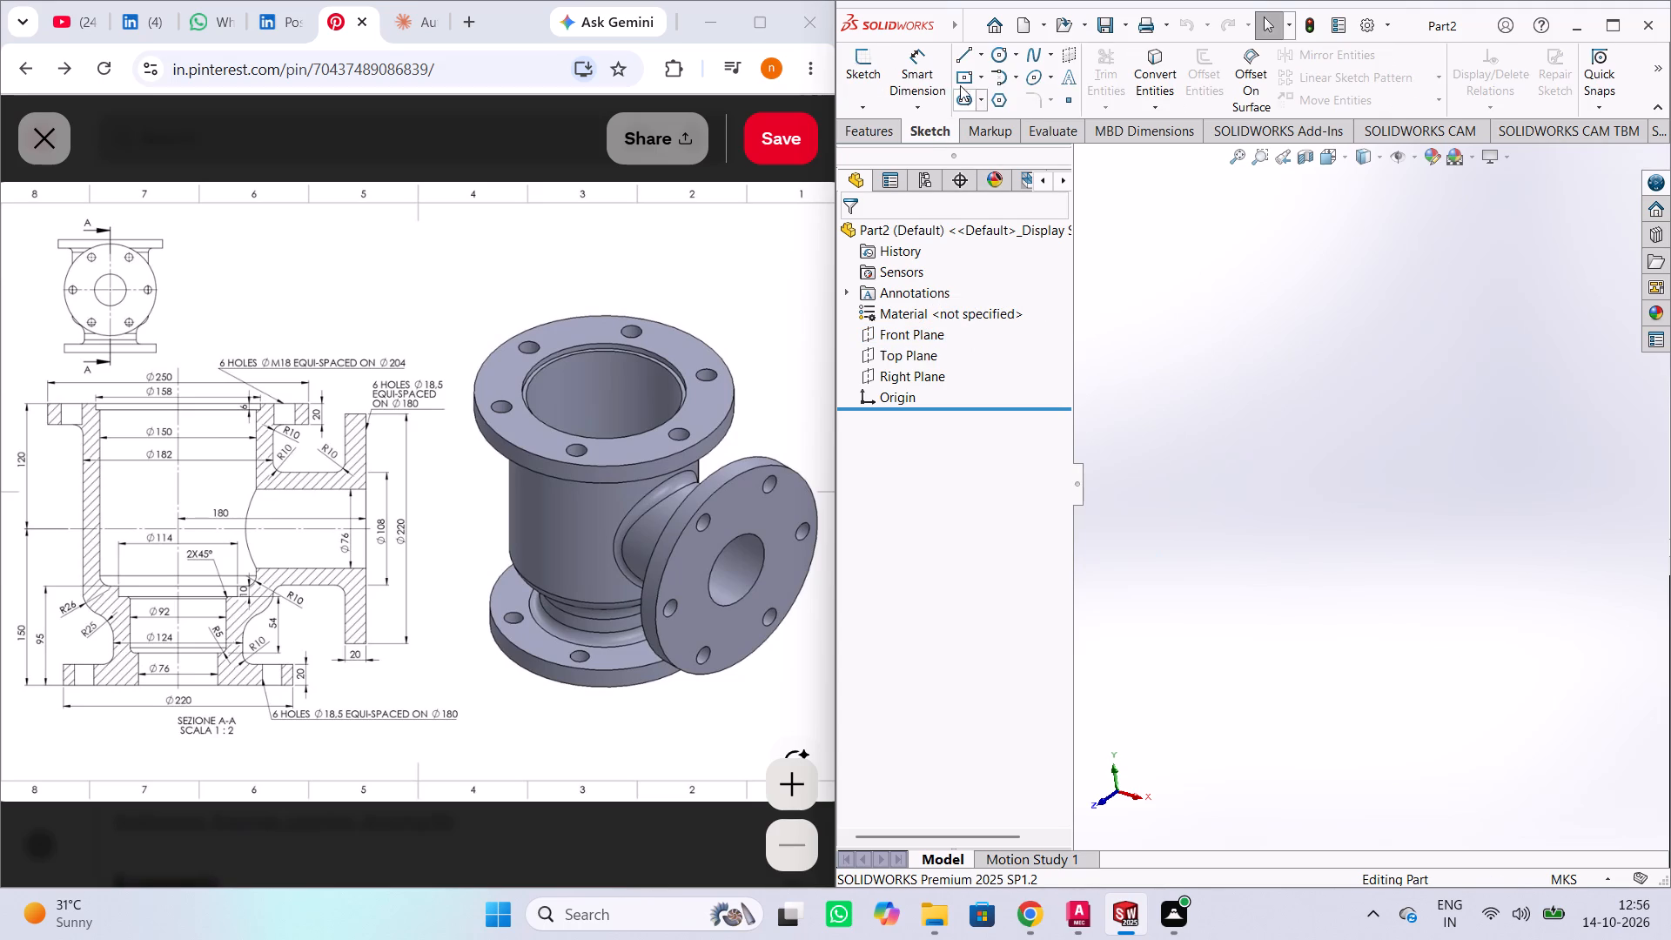
left_click(963, 61)
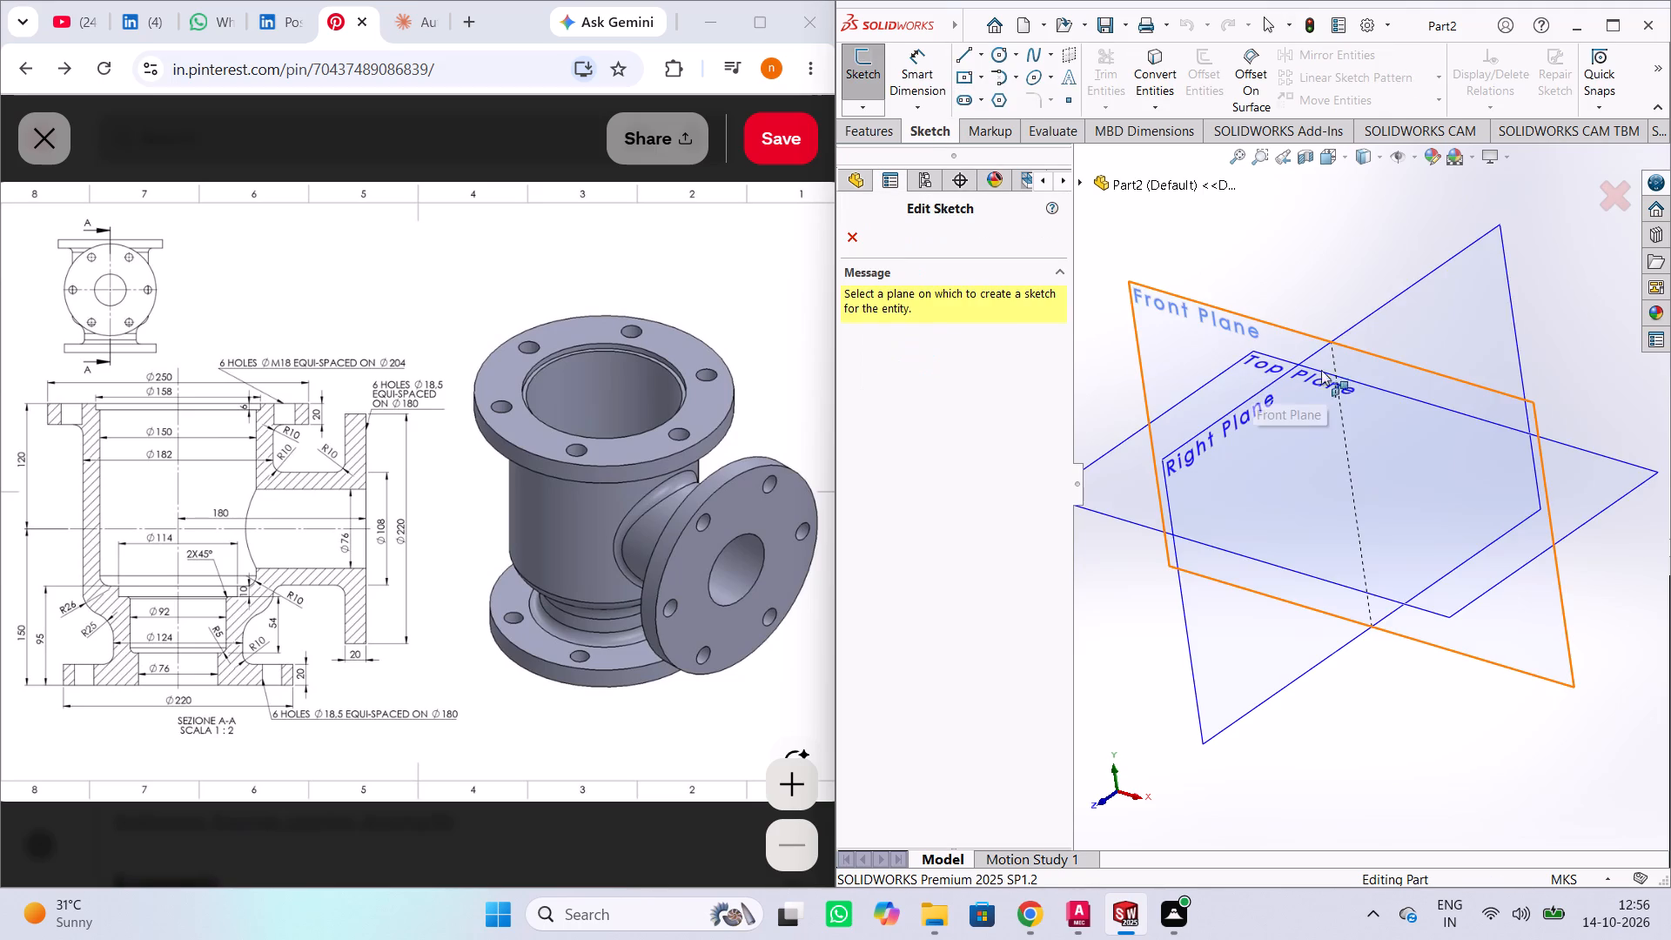
left_click(1411, 373)
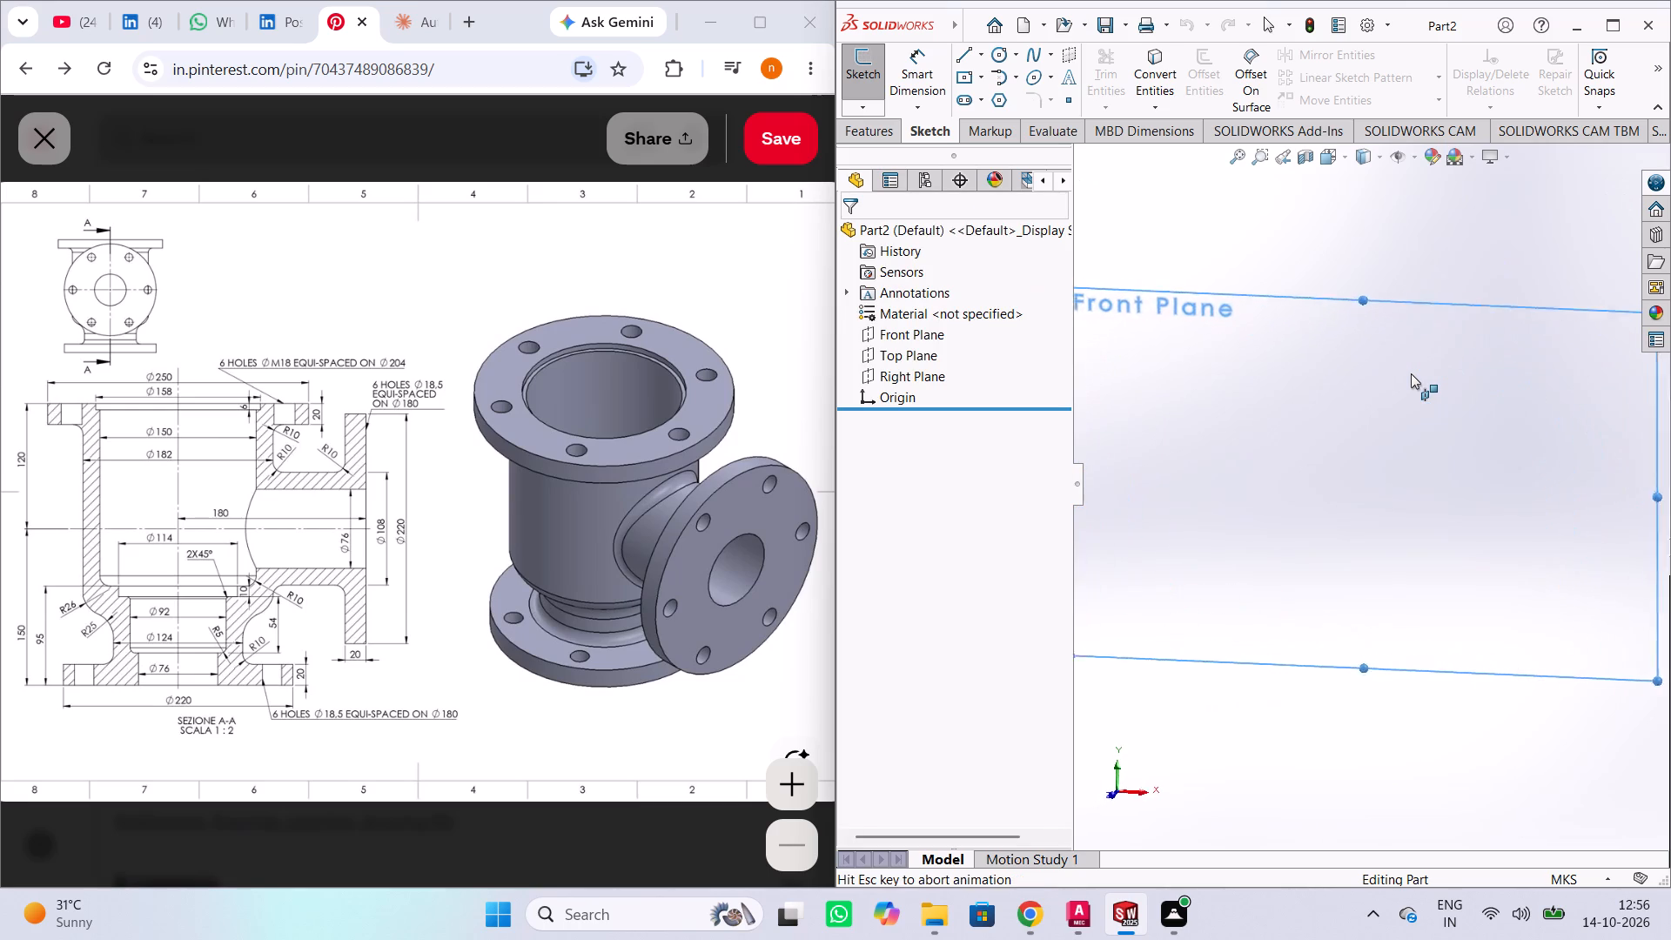
left_click(1414, 398)
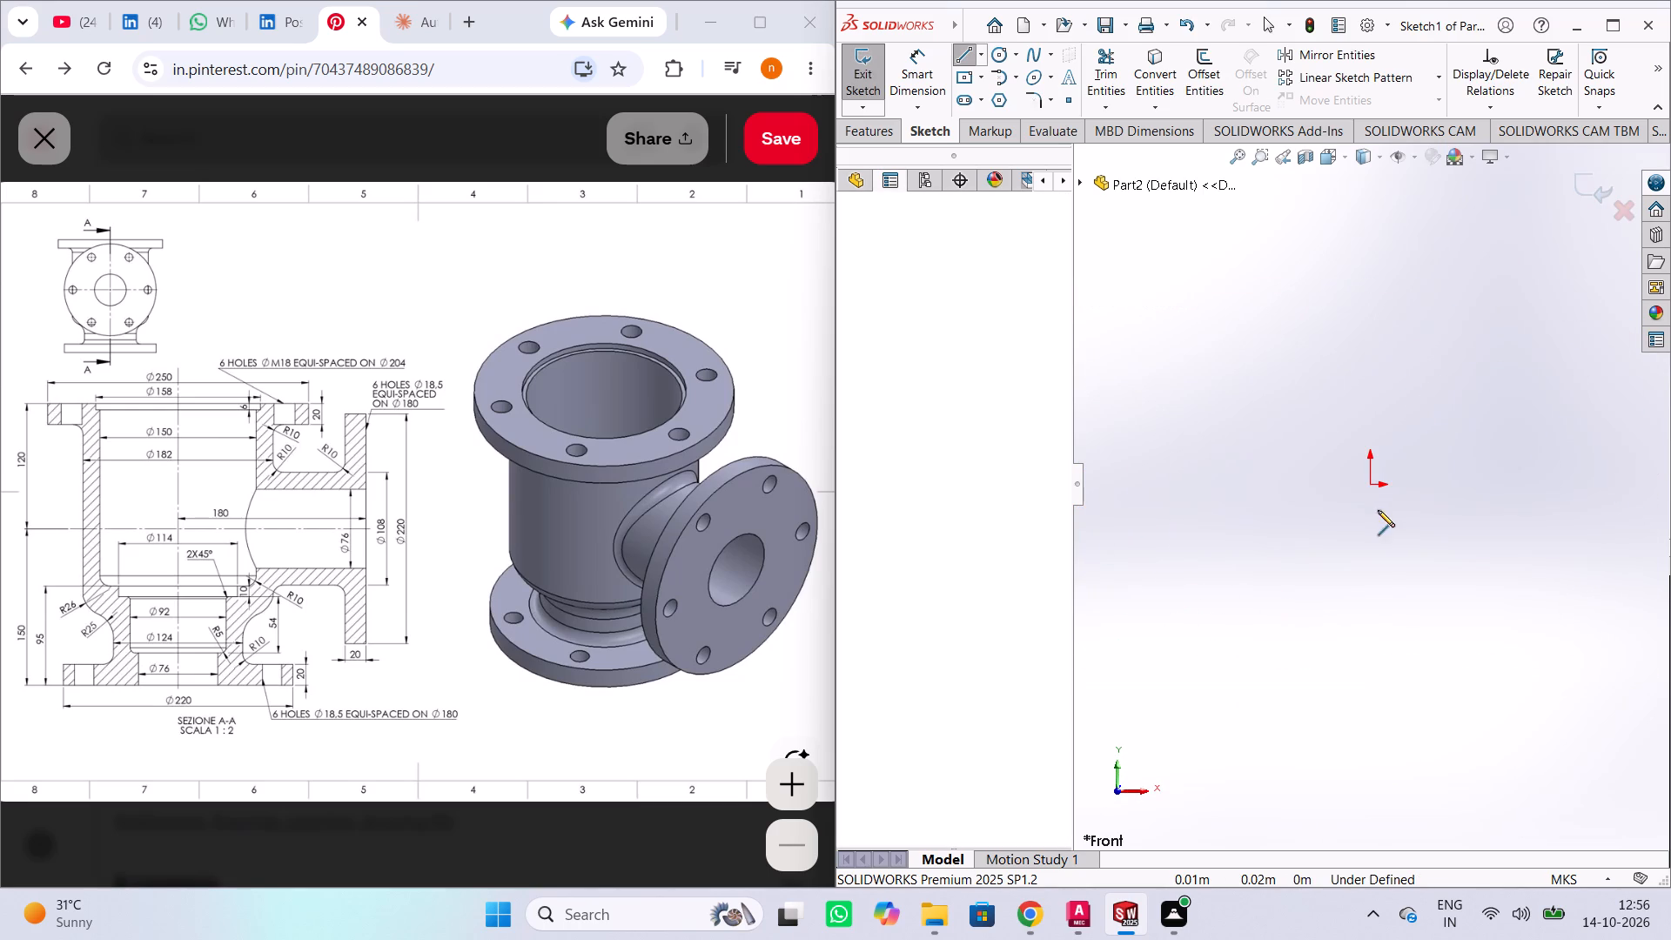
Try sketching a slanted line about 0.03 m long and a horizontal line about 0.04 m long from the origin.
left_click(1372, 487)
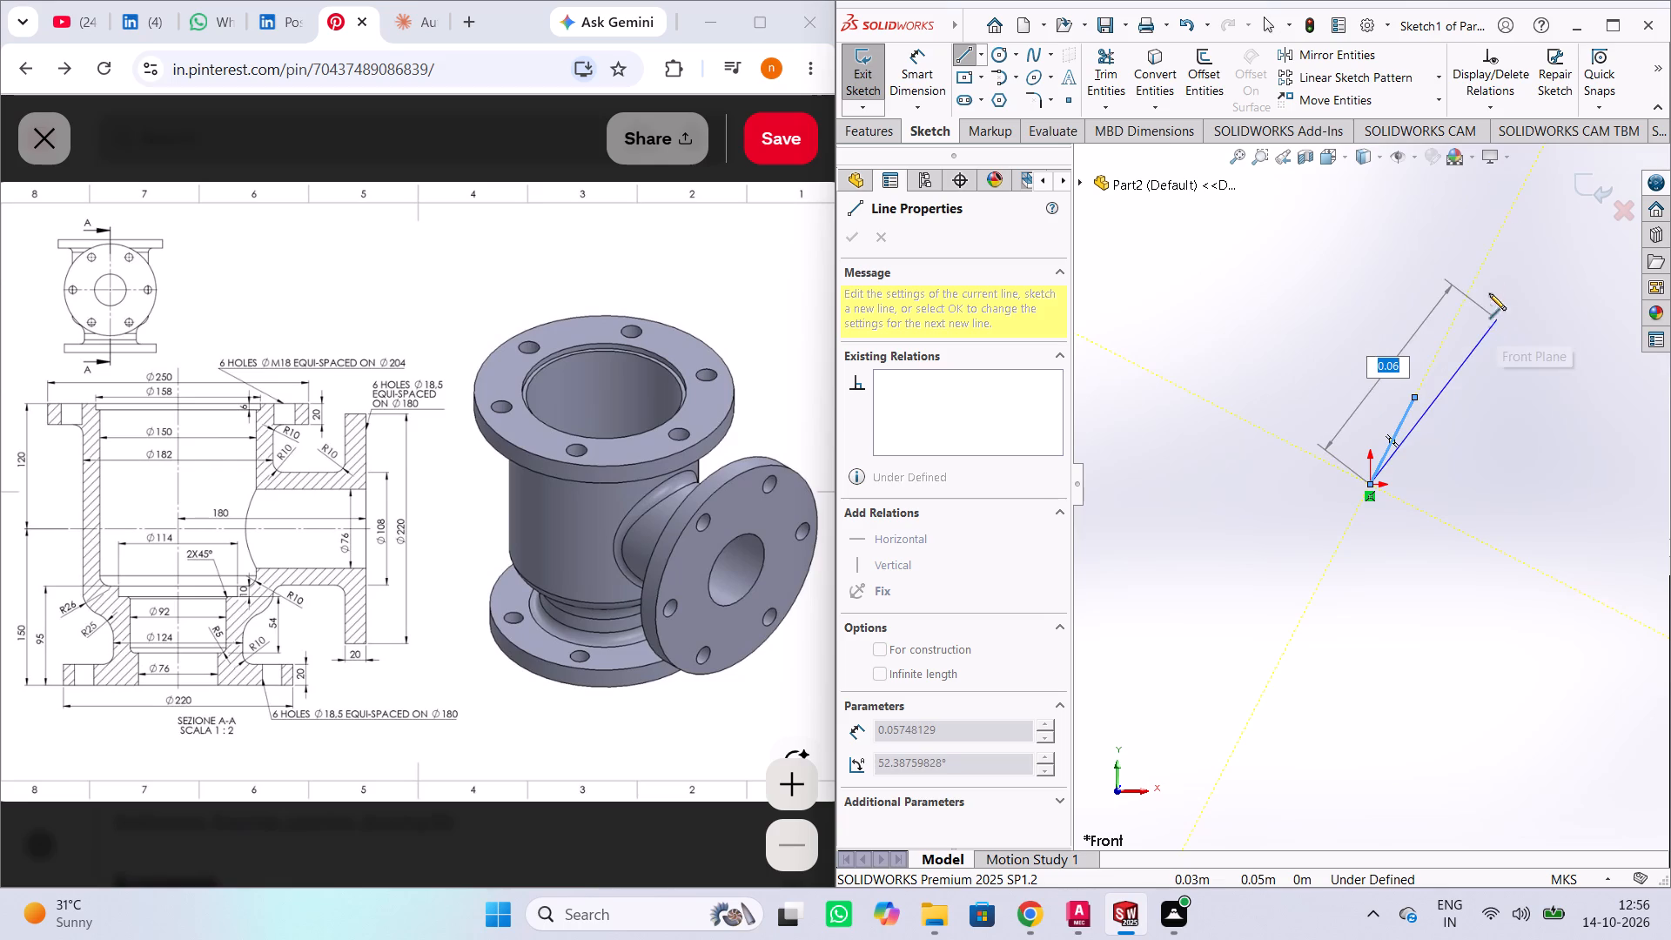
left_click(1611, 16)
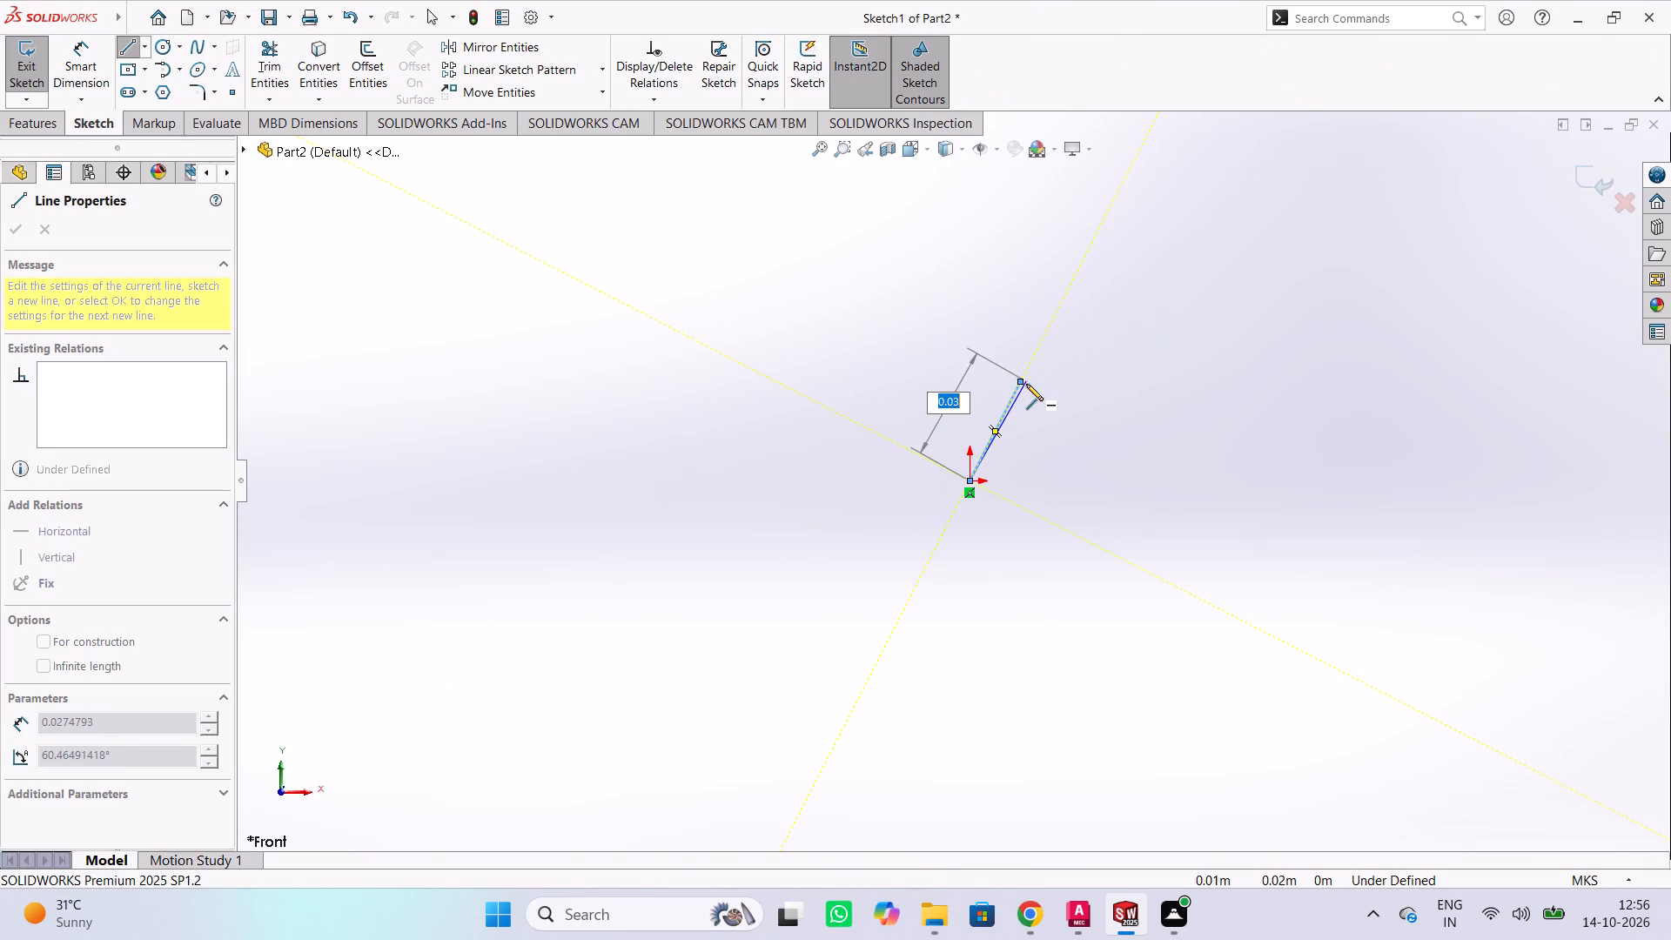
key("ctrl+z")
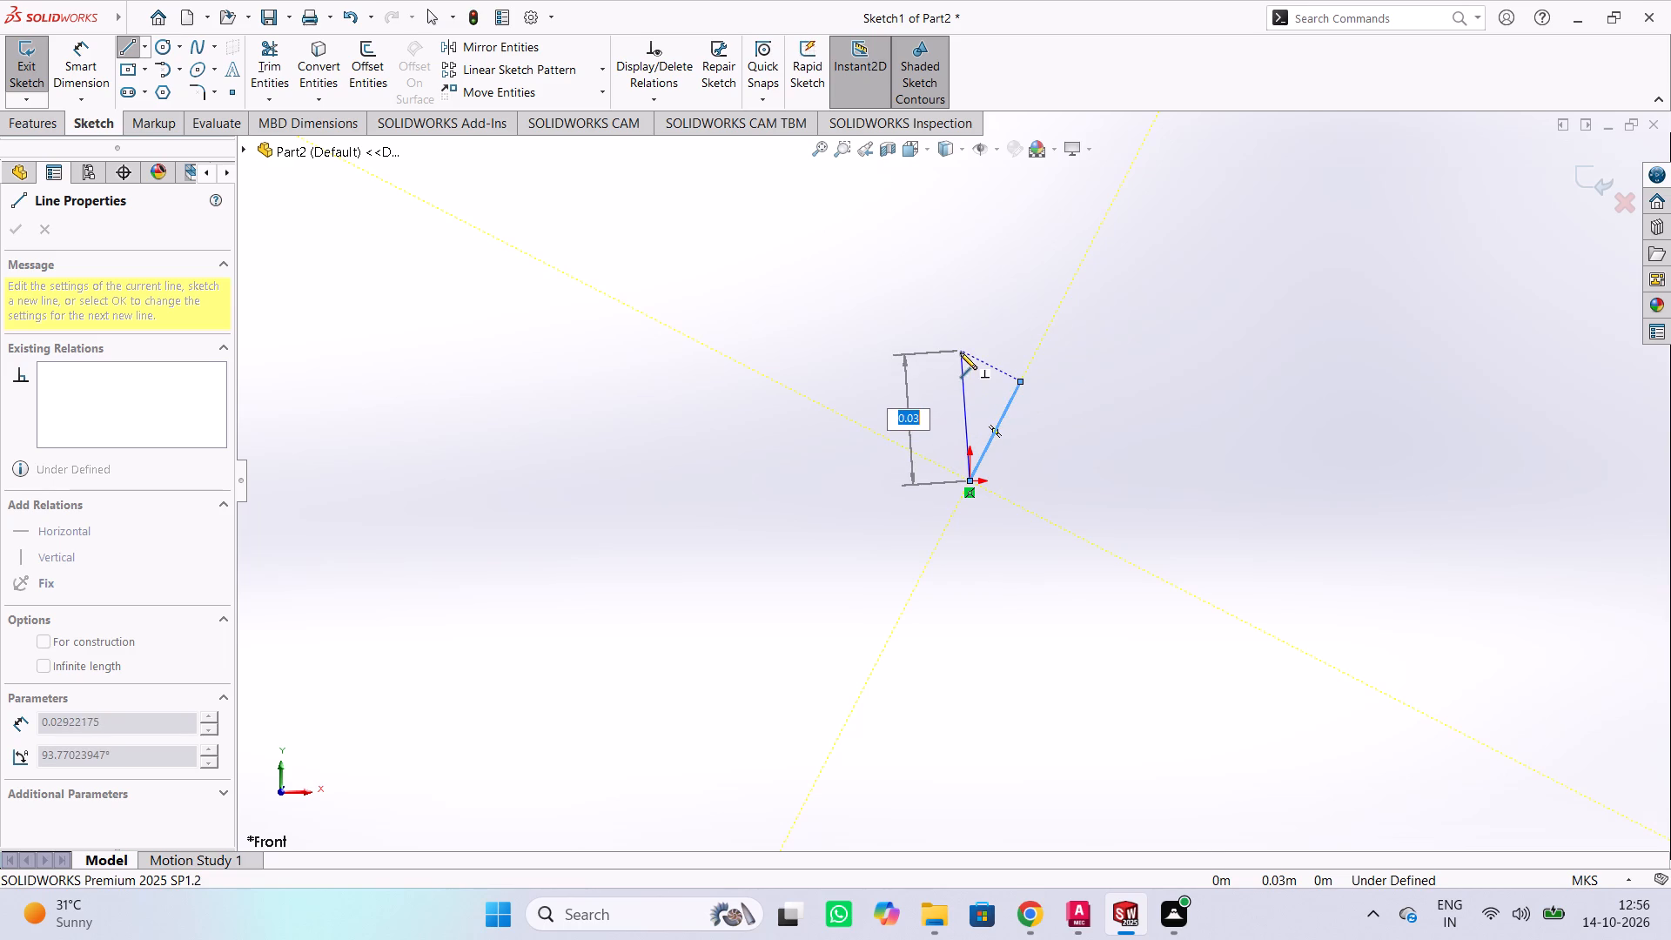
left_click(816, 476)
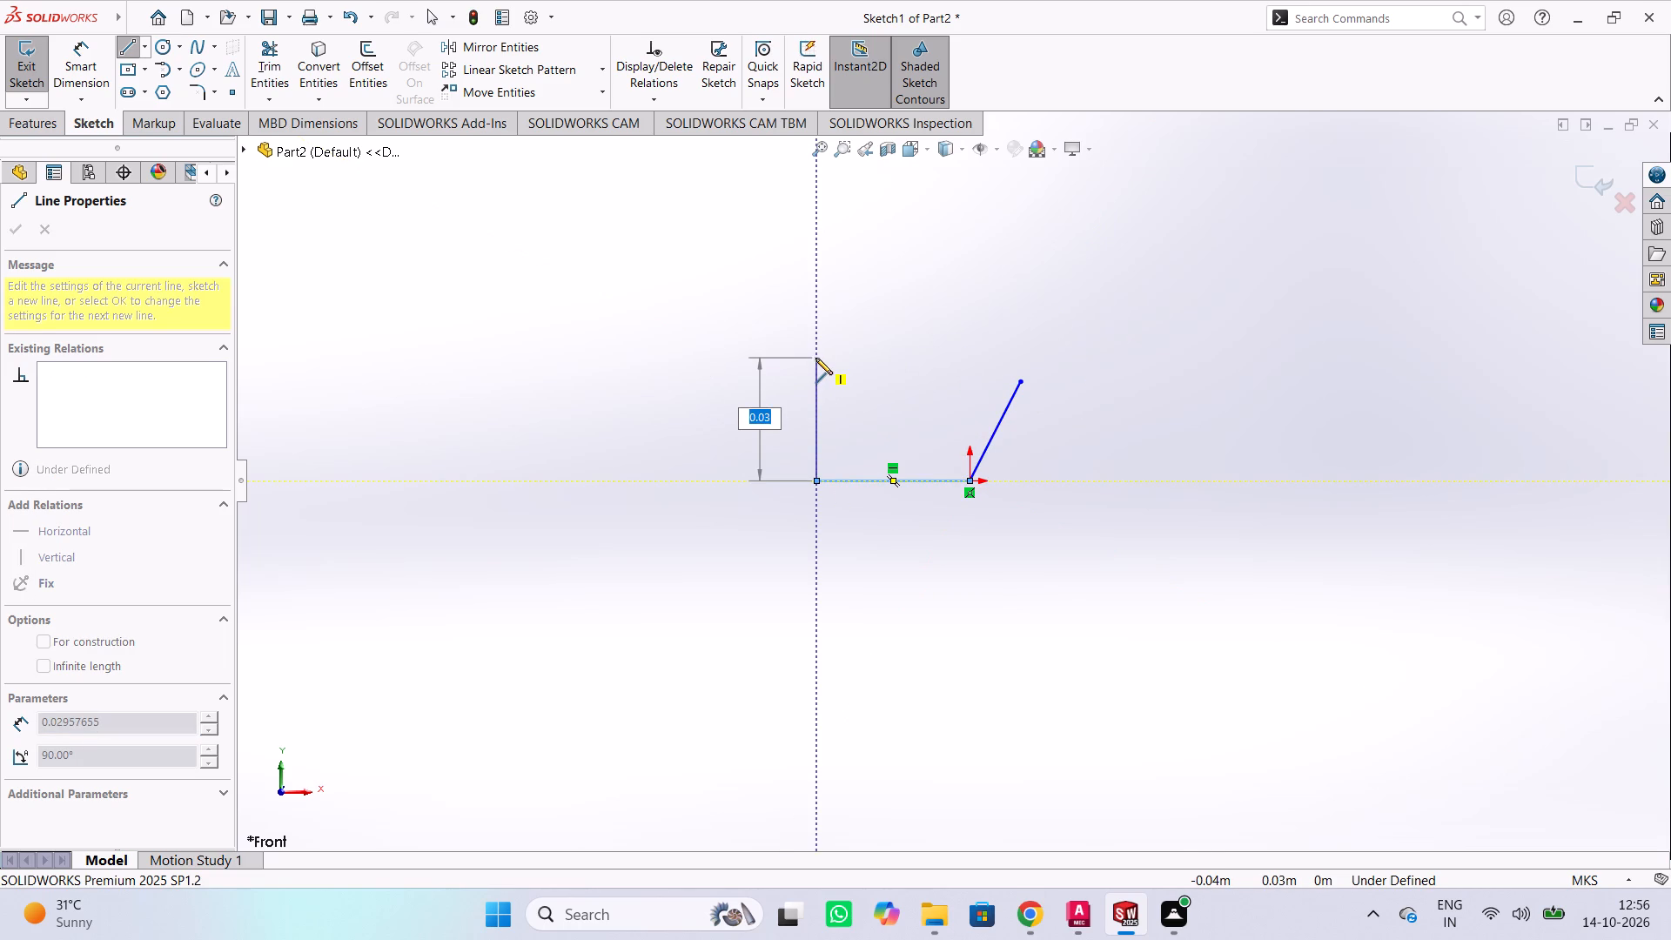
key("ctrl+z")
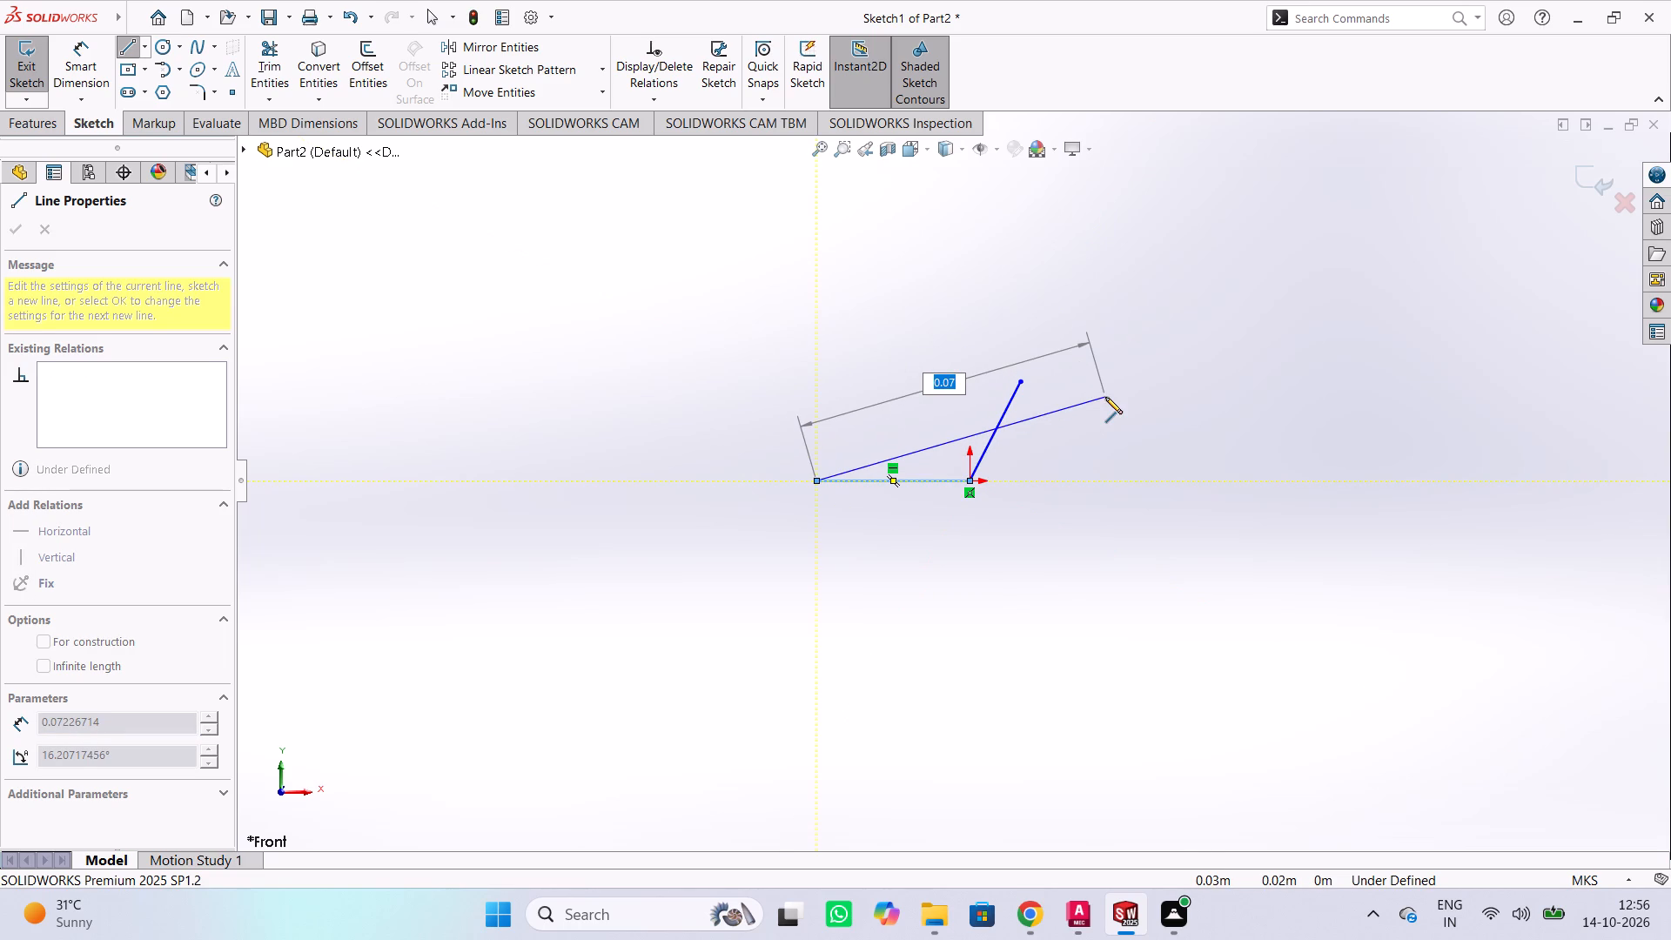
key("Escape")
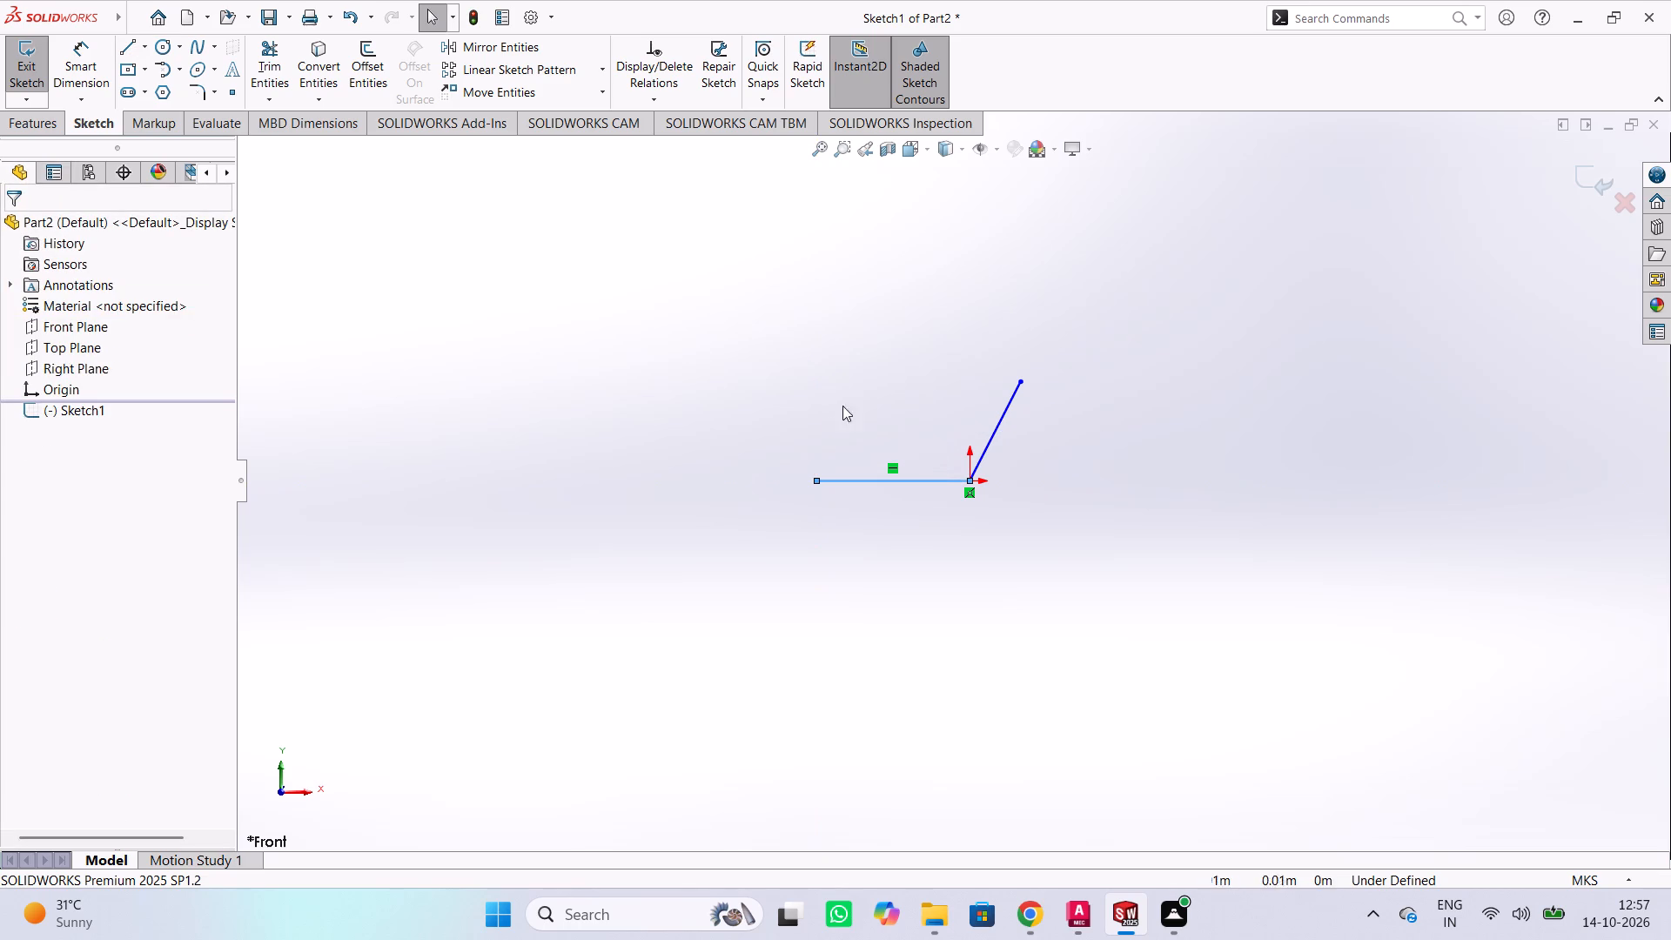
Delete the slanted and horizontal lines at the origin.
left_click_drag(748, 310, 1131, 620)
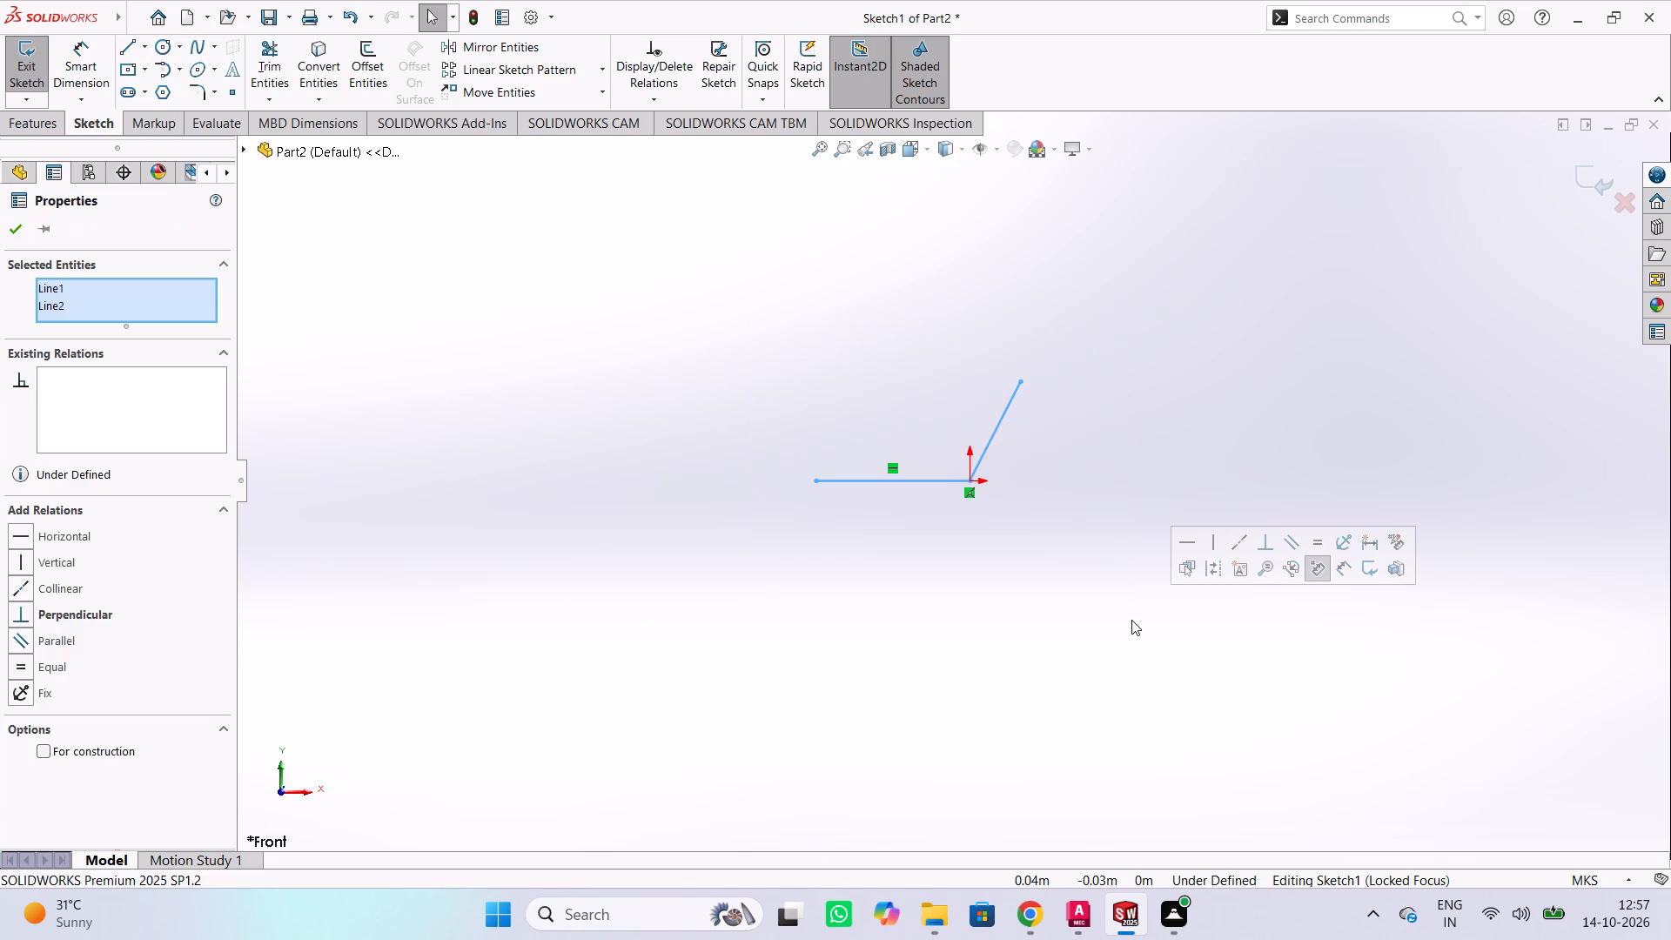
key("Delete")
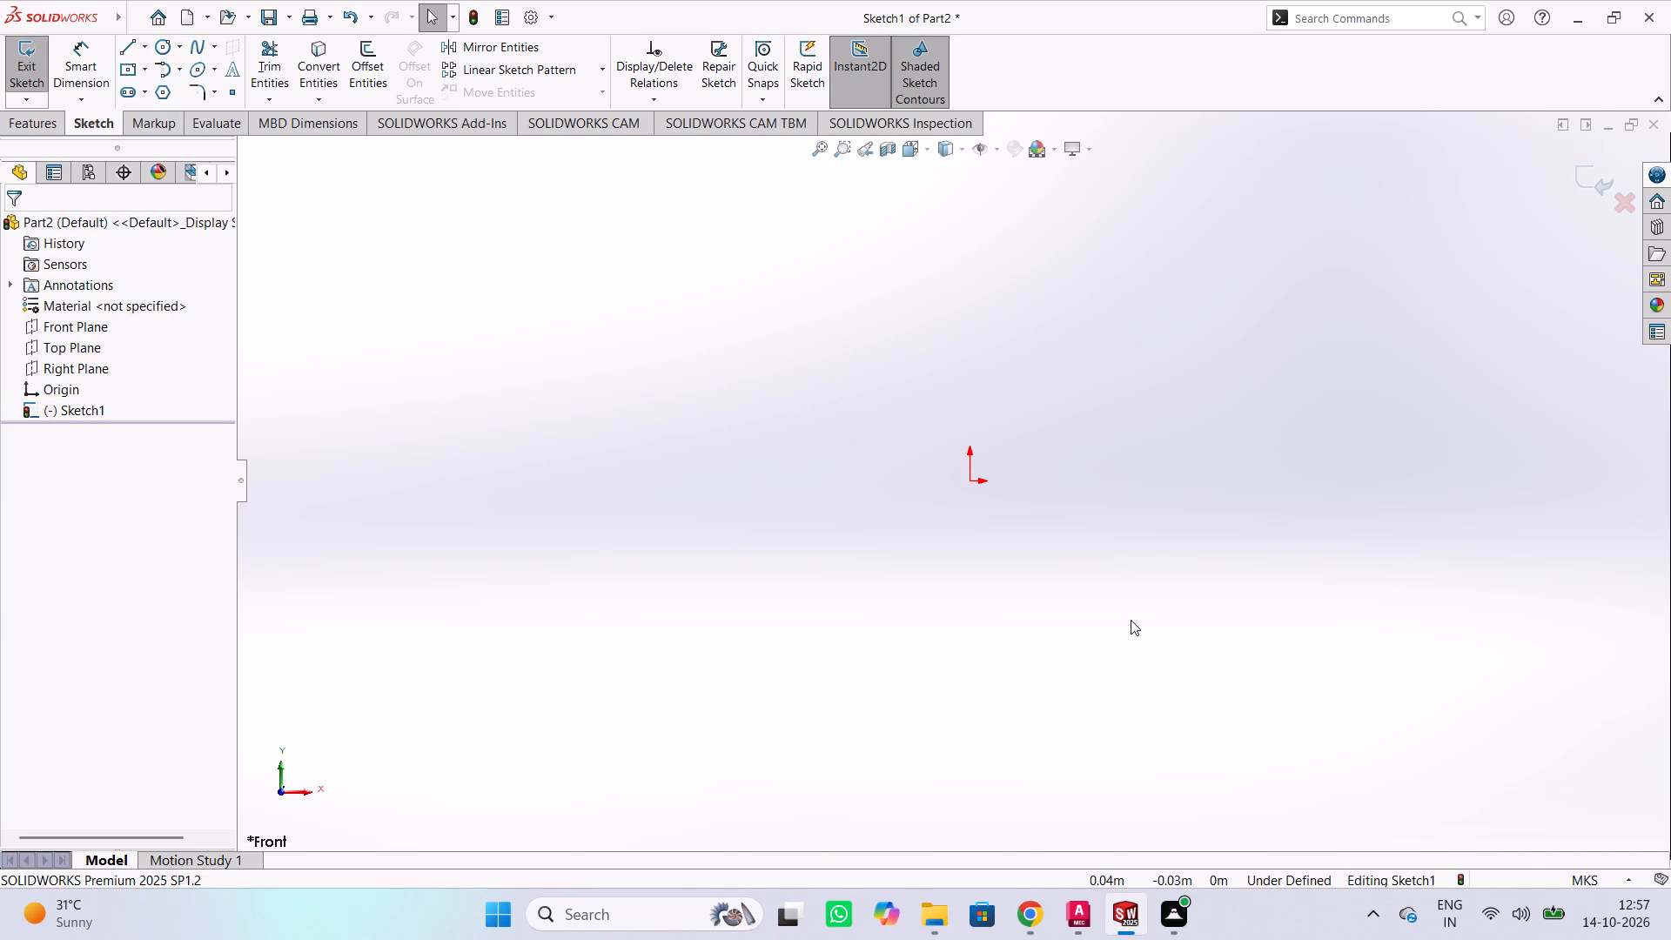
Sketch a vertical line with a length of 20, starting level with the origin on its left side.
left_click(118, 52)
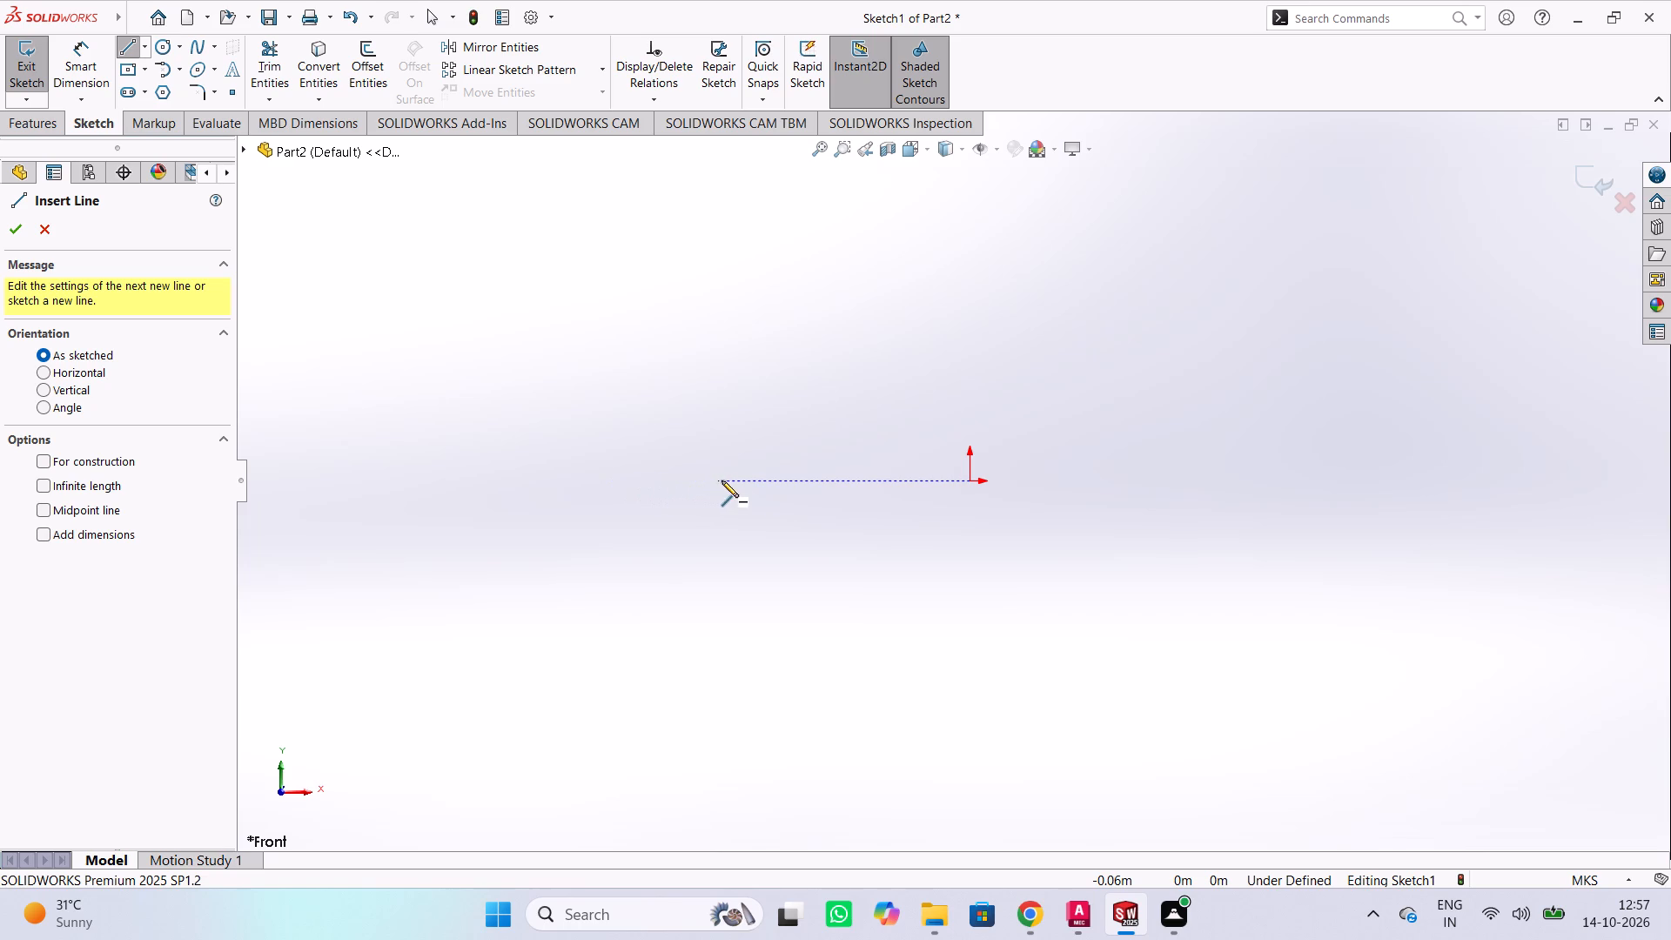
left_click(761, 480)
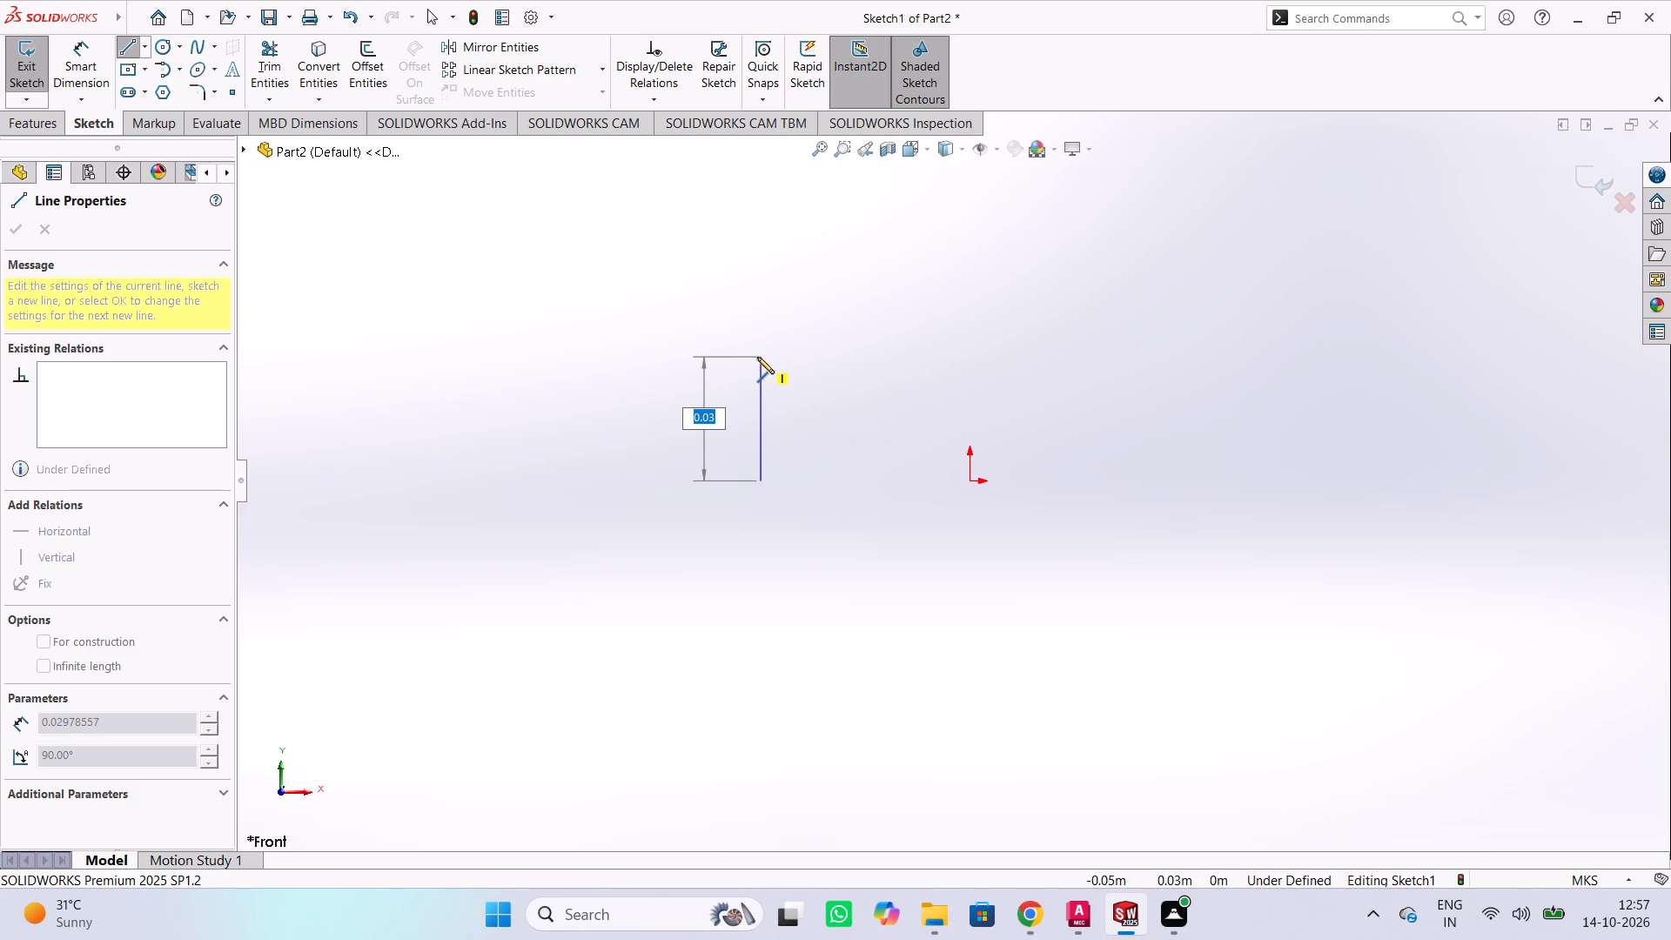
type("20")
key("Return")
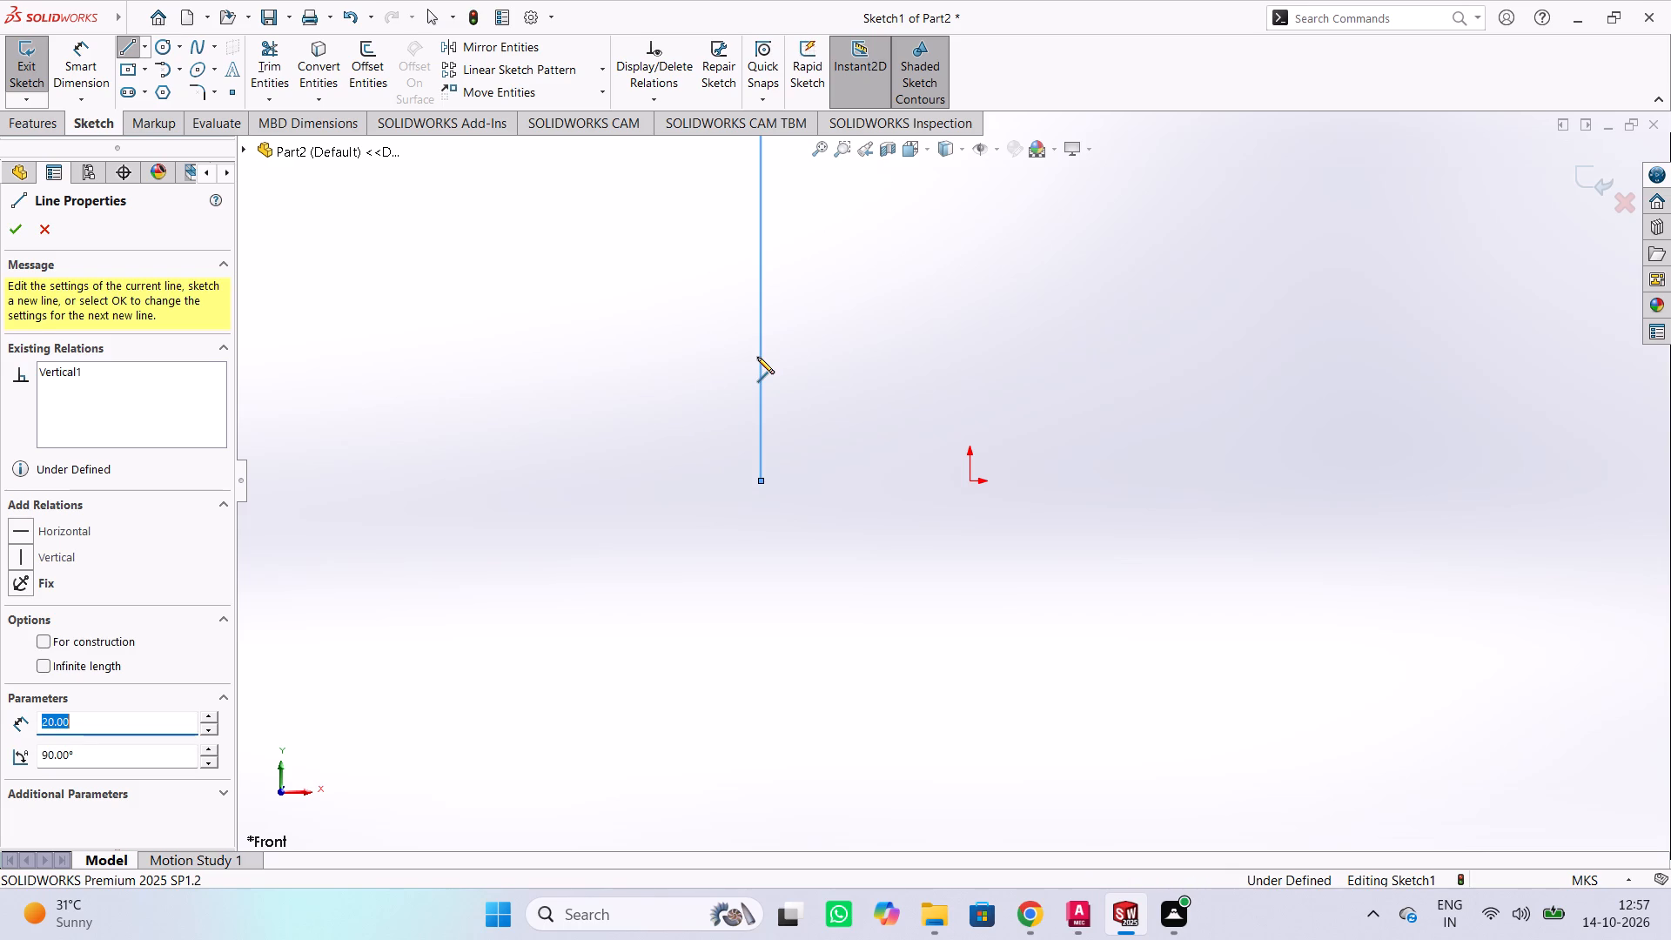
scroll(757, 357, "up", 4)
scroll(757, 357, "down", 9)
scroll(757, 357, "up", 3)
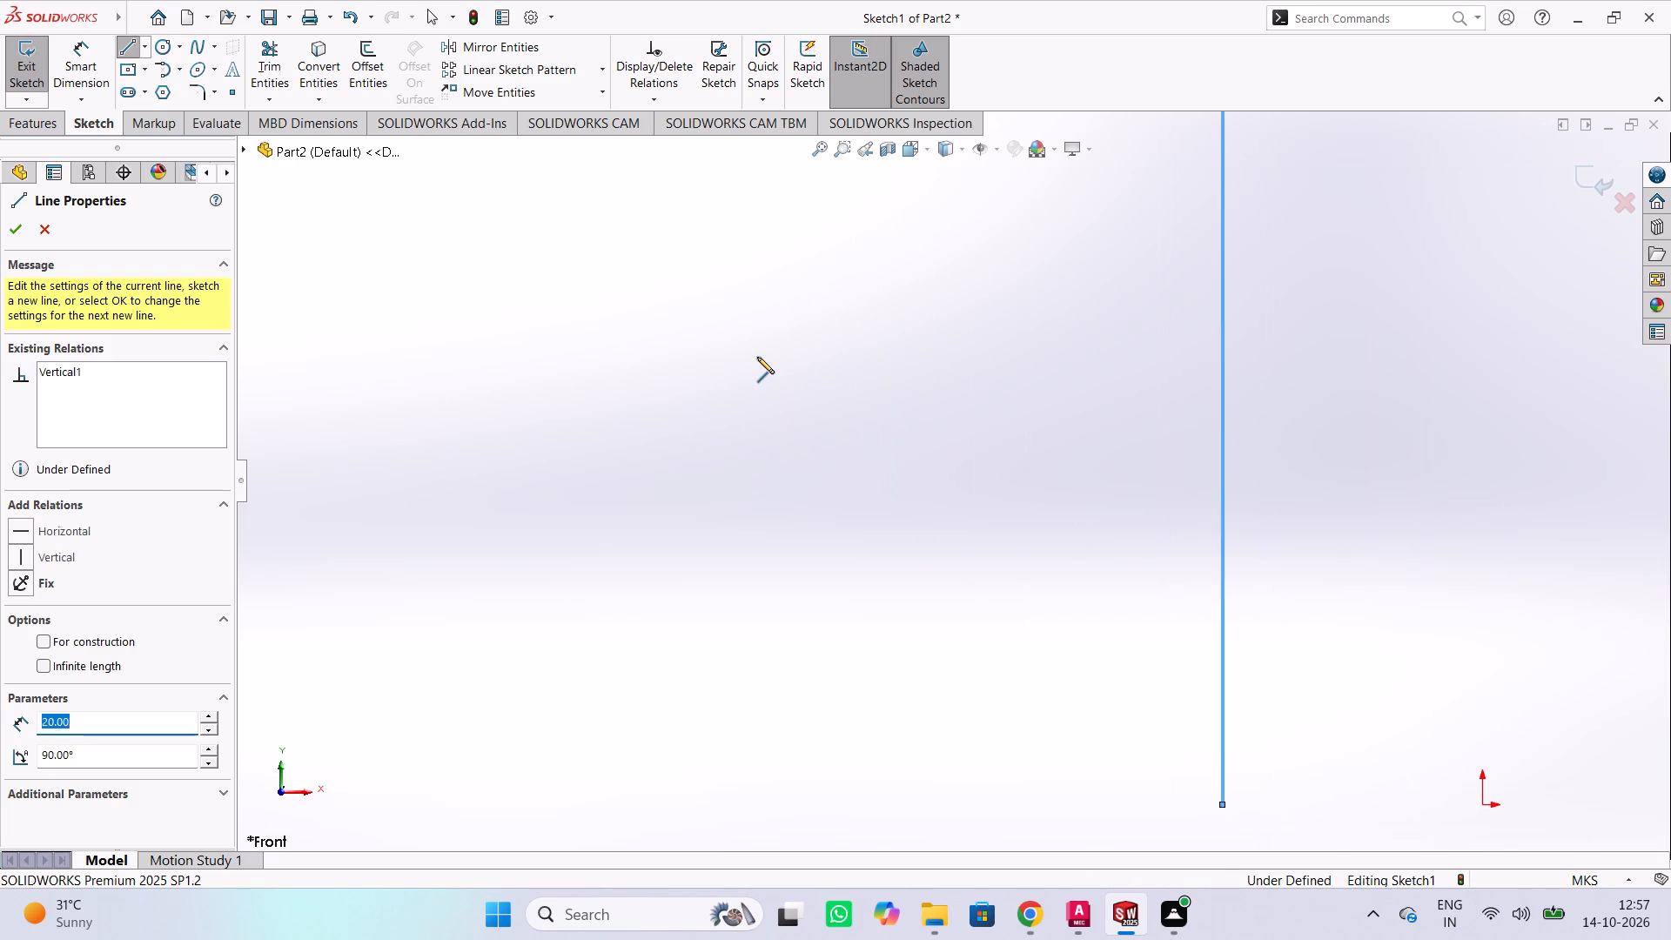
scroll(757, 357, "up", 8)
scroll(903, 359, "up", 9)
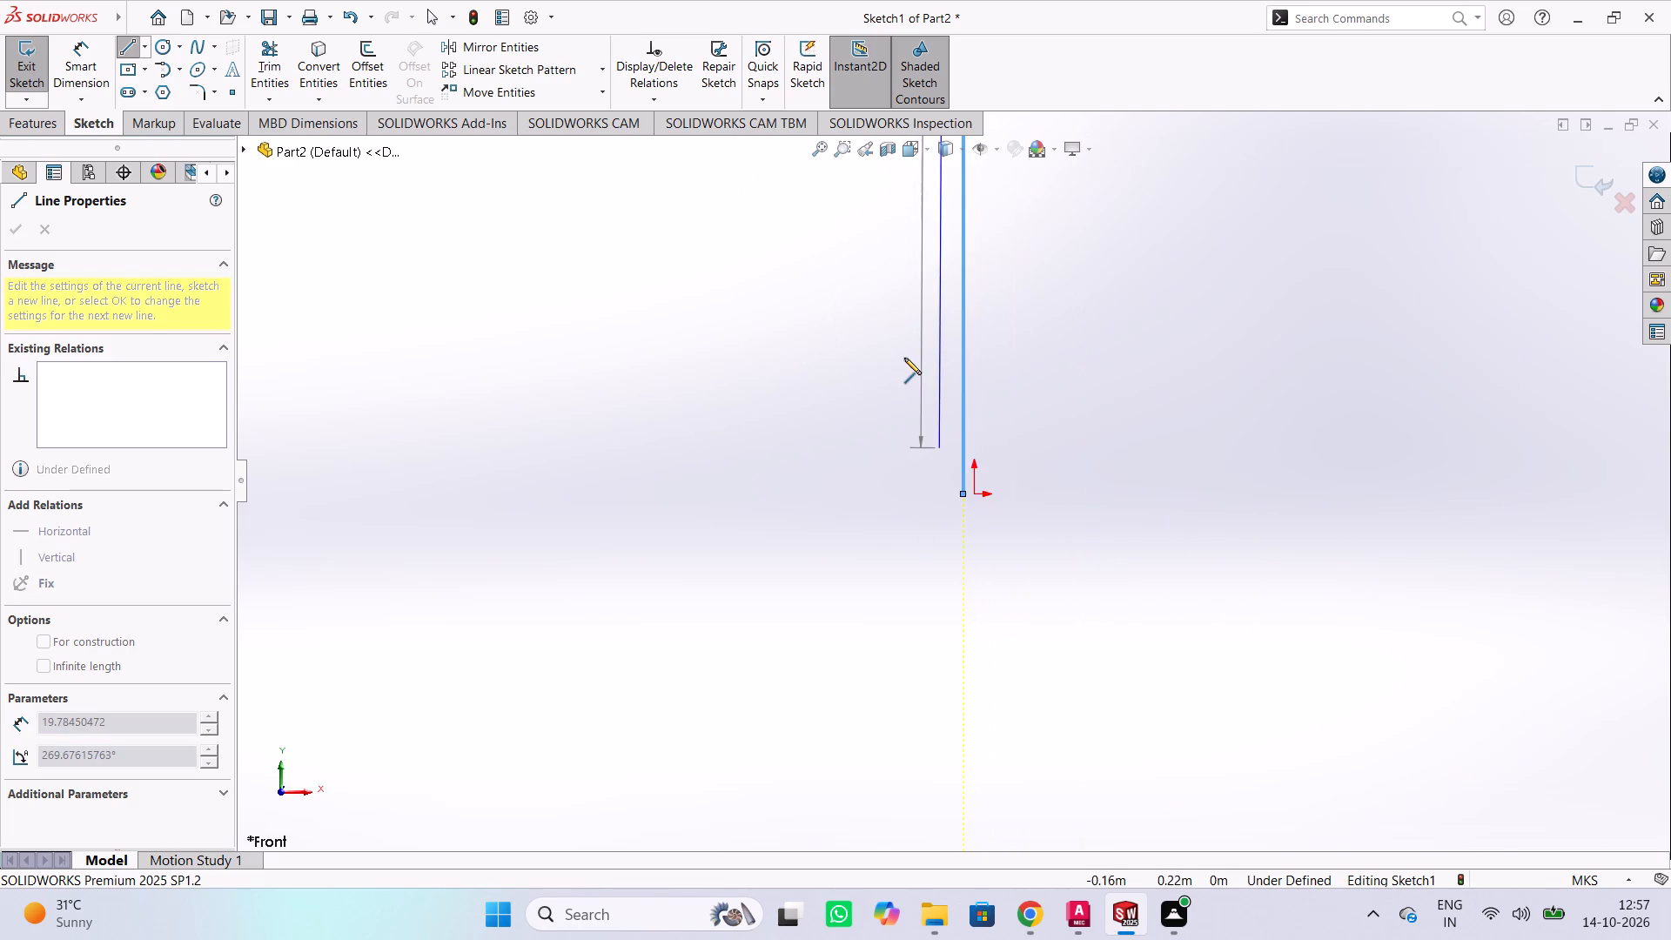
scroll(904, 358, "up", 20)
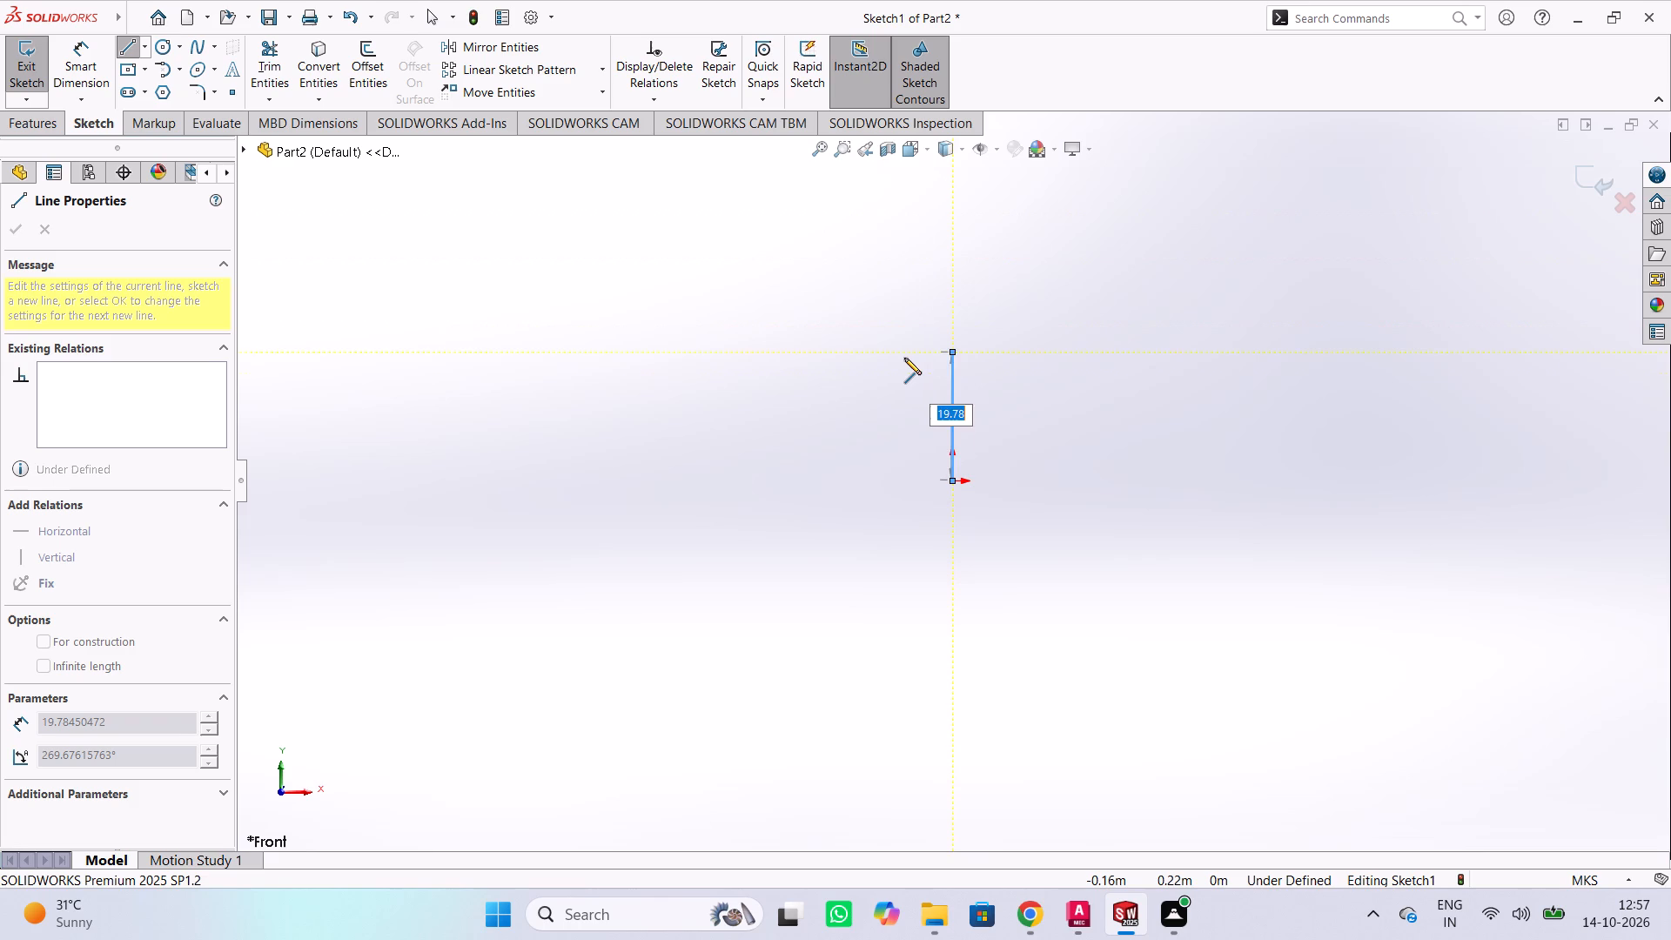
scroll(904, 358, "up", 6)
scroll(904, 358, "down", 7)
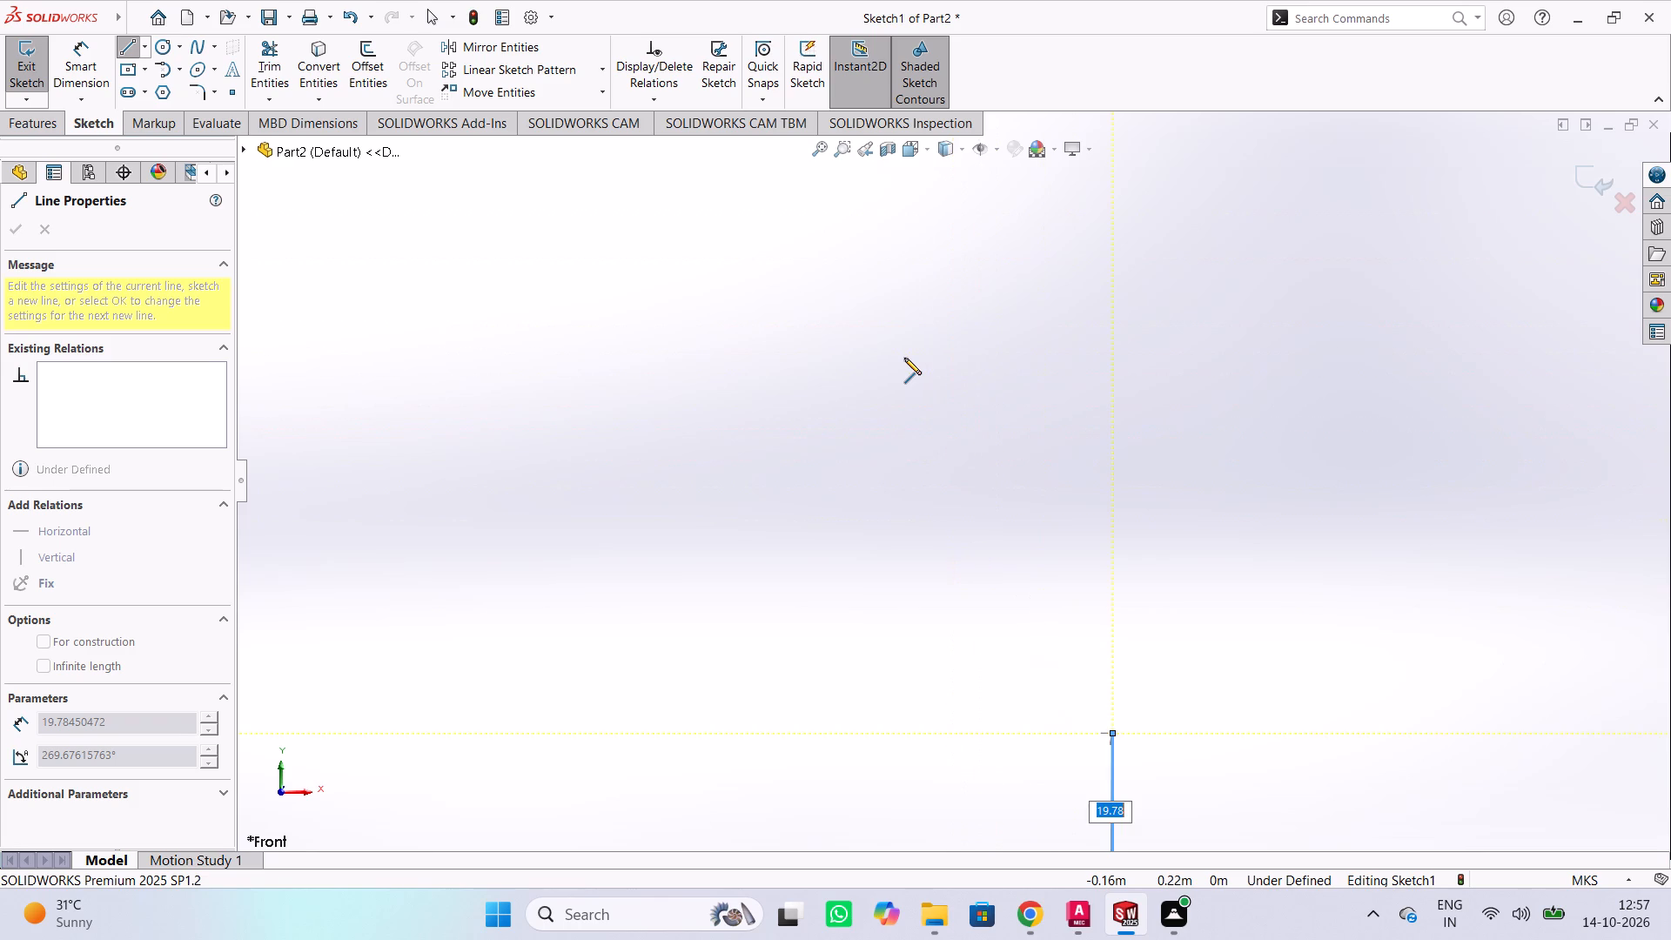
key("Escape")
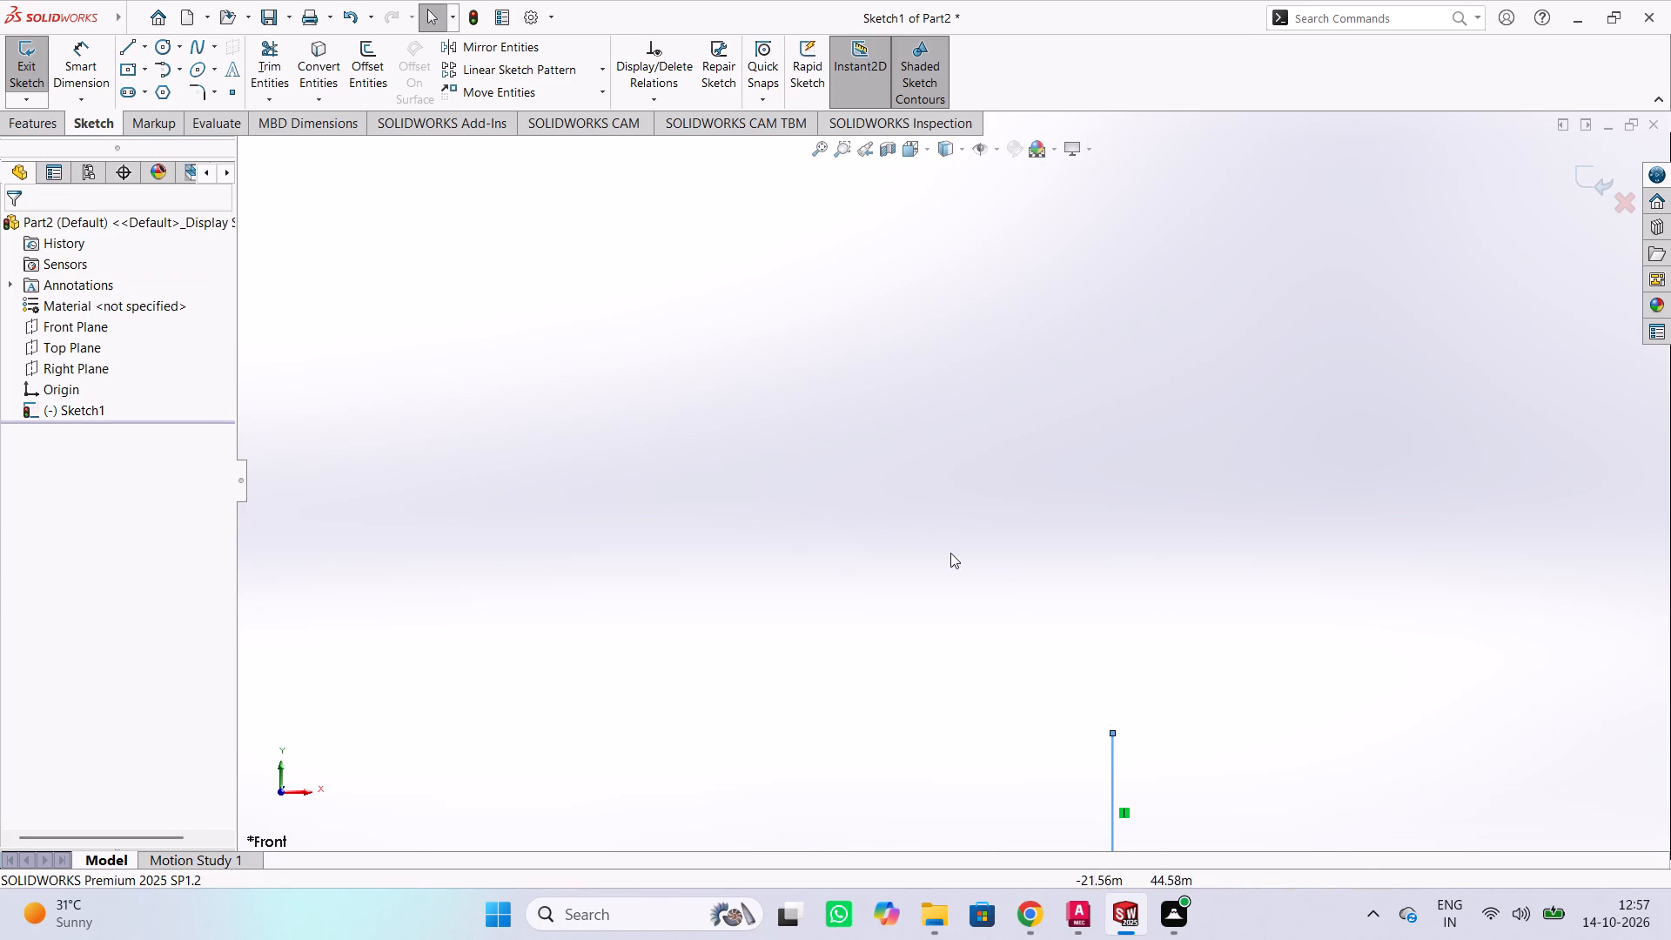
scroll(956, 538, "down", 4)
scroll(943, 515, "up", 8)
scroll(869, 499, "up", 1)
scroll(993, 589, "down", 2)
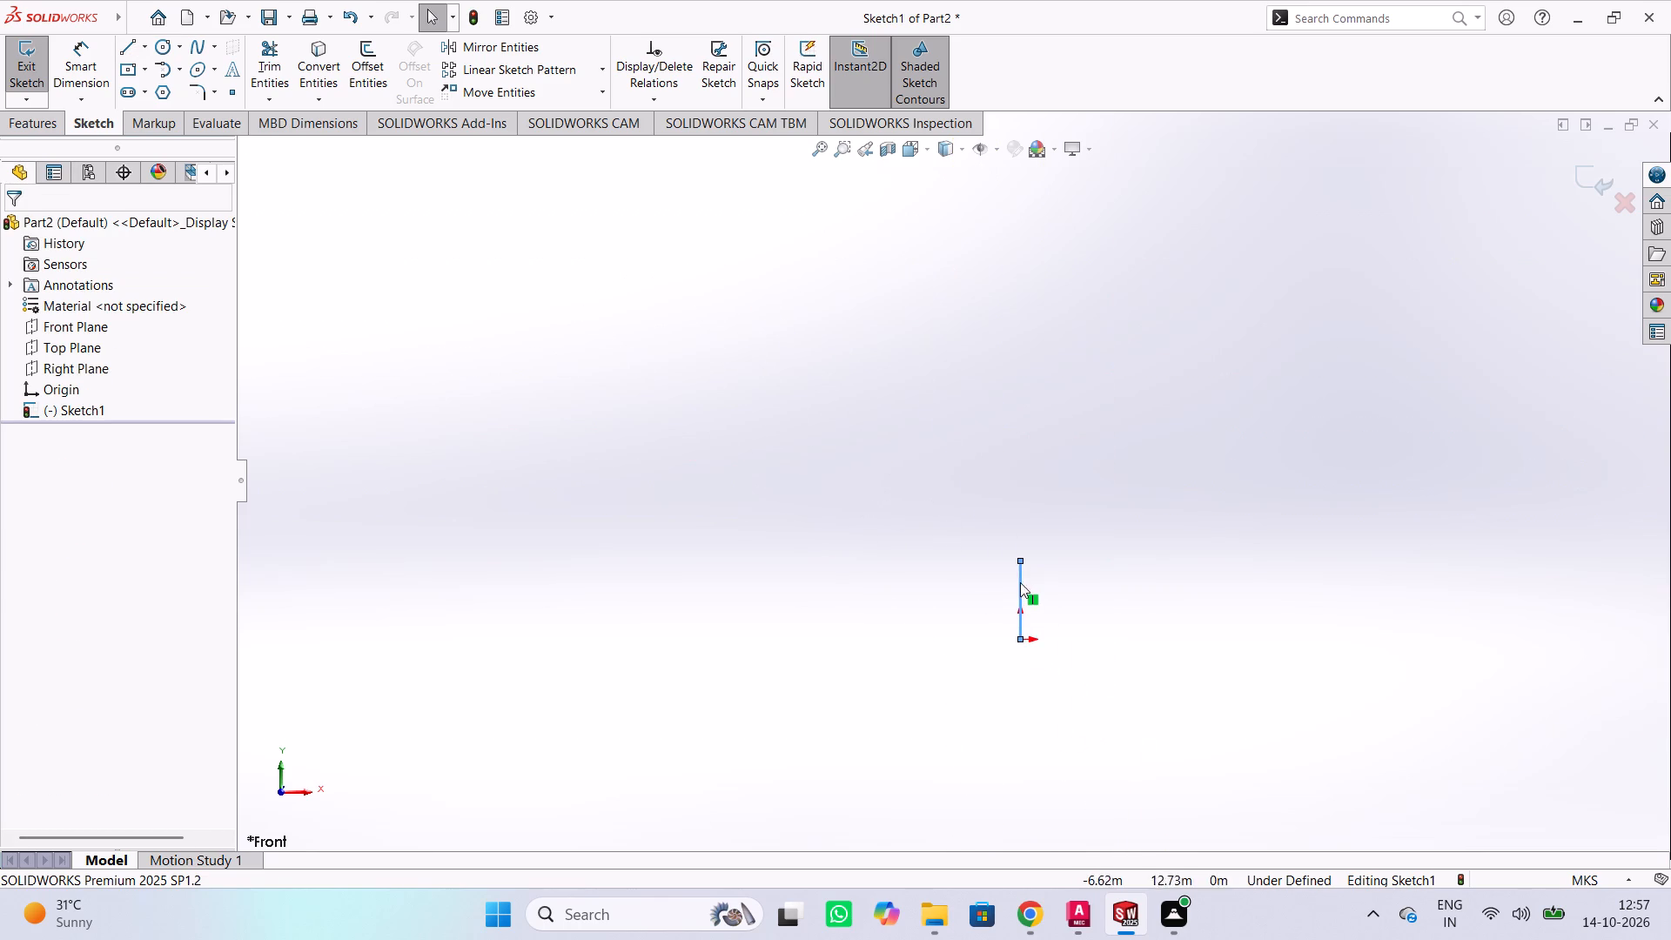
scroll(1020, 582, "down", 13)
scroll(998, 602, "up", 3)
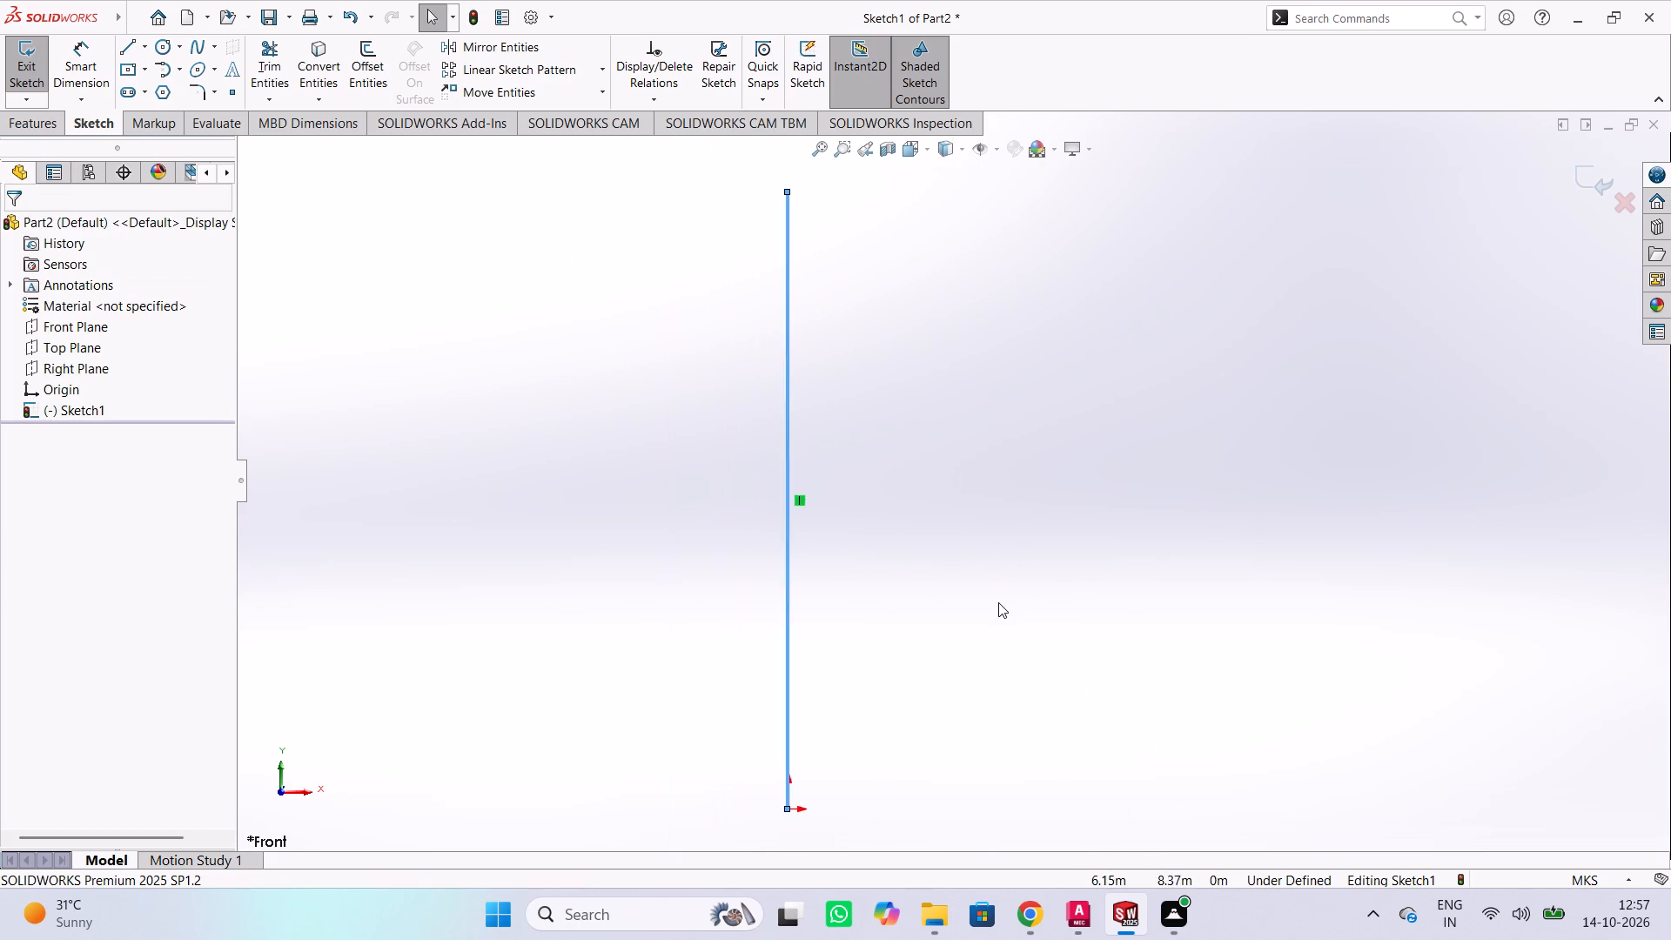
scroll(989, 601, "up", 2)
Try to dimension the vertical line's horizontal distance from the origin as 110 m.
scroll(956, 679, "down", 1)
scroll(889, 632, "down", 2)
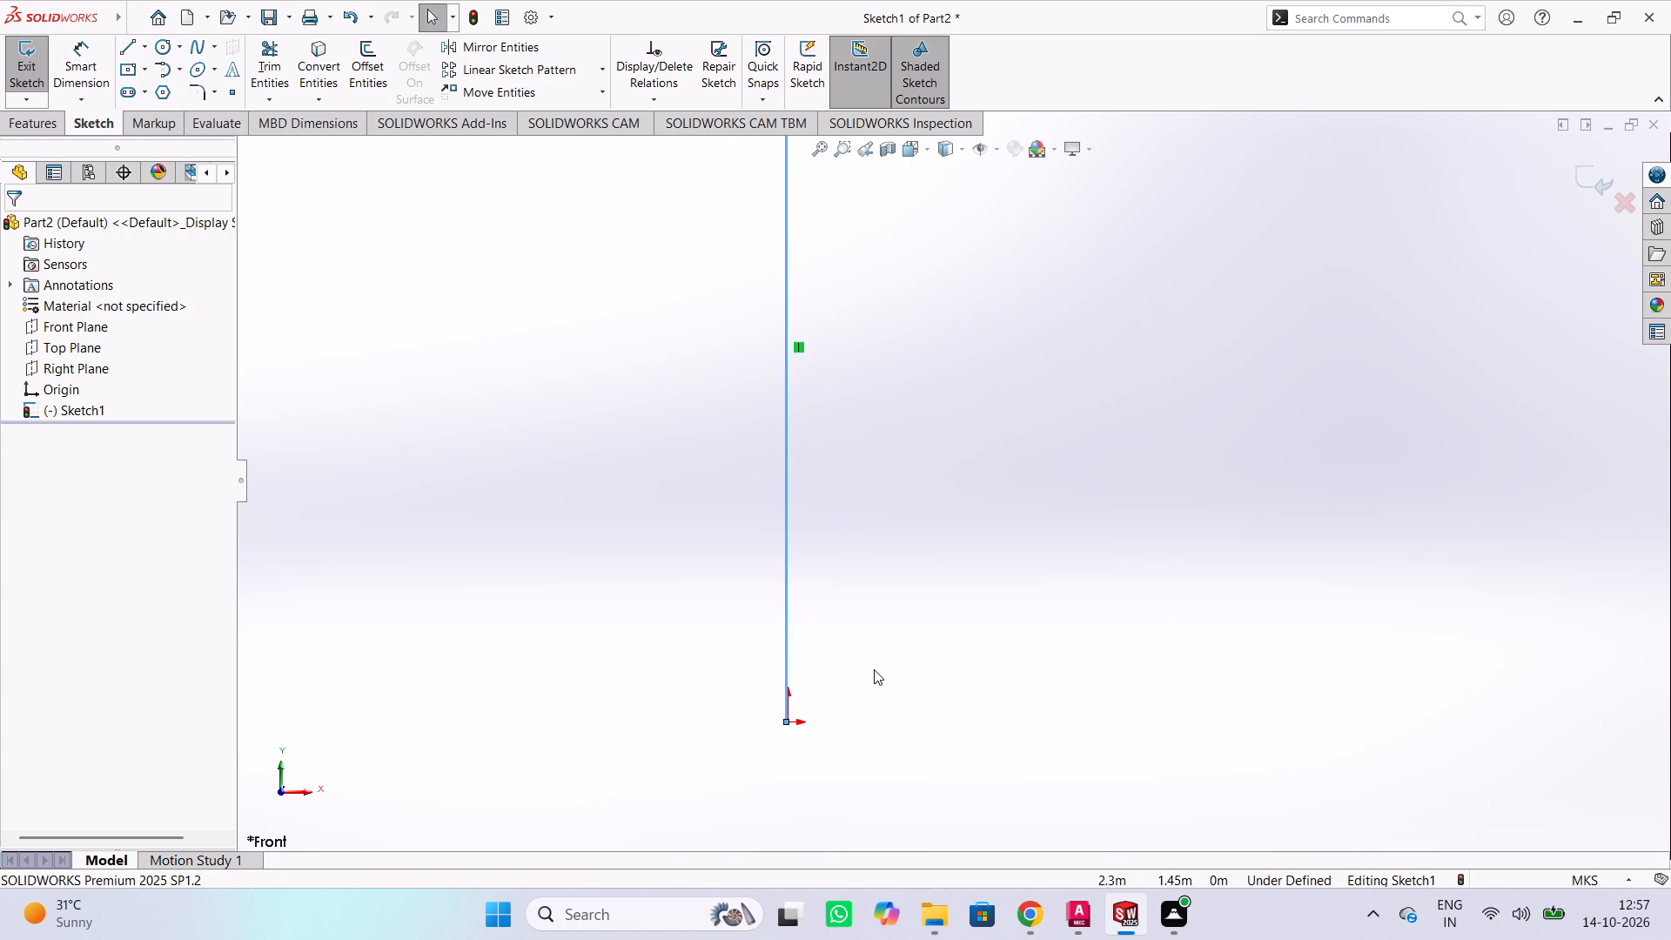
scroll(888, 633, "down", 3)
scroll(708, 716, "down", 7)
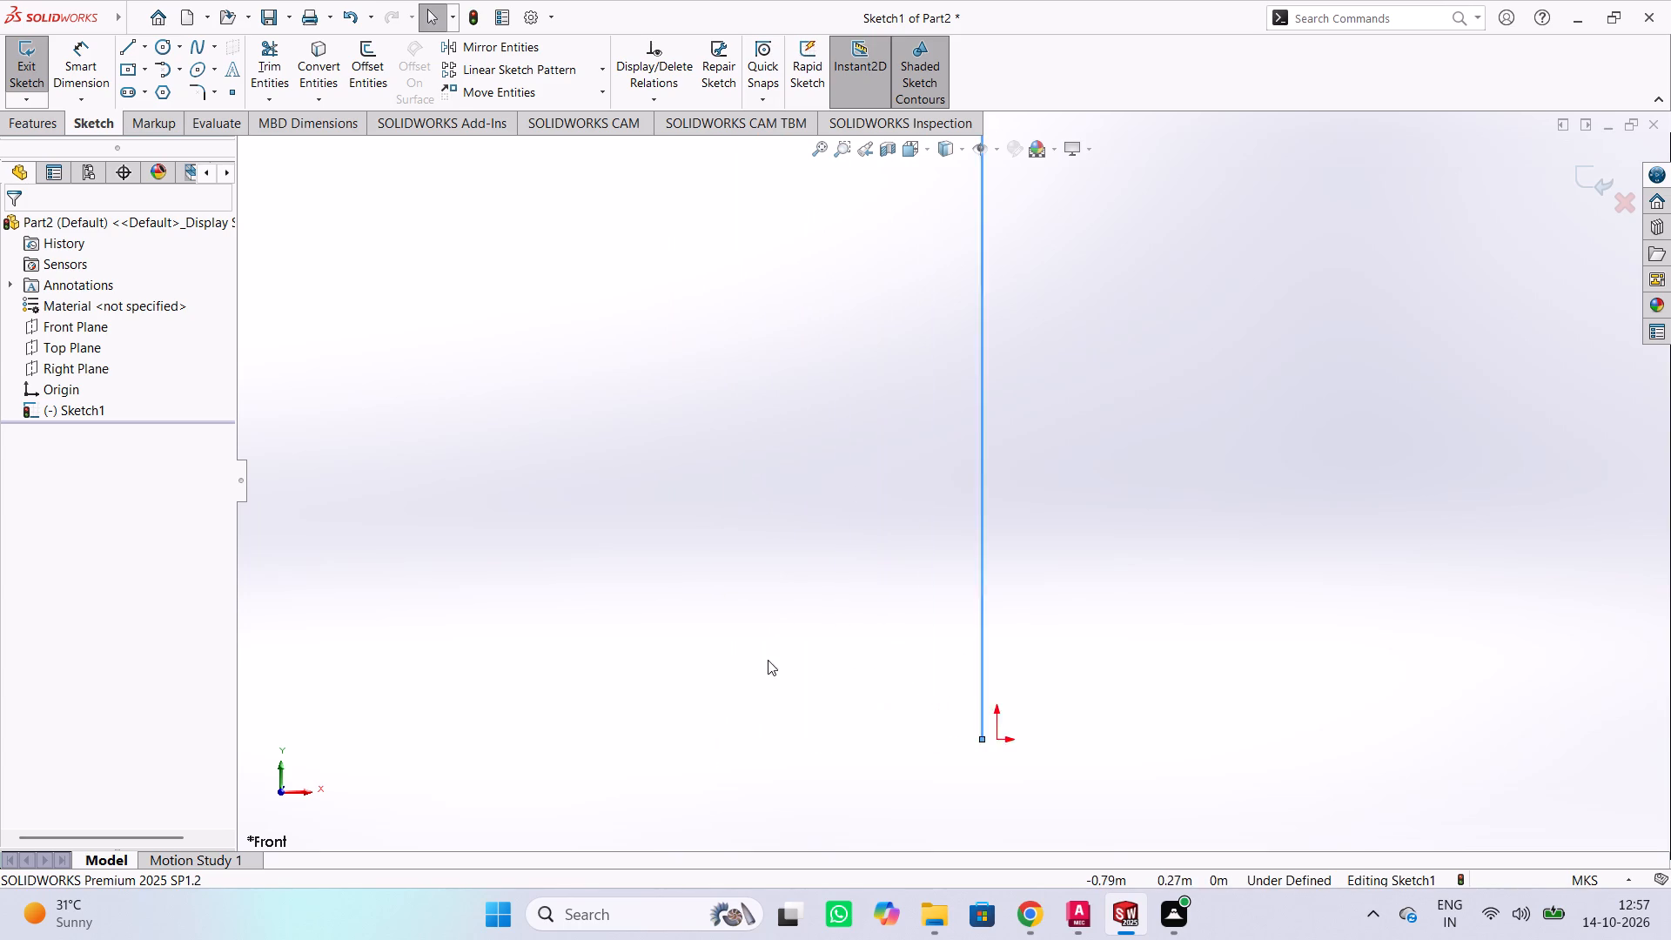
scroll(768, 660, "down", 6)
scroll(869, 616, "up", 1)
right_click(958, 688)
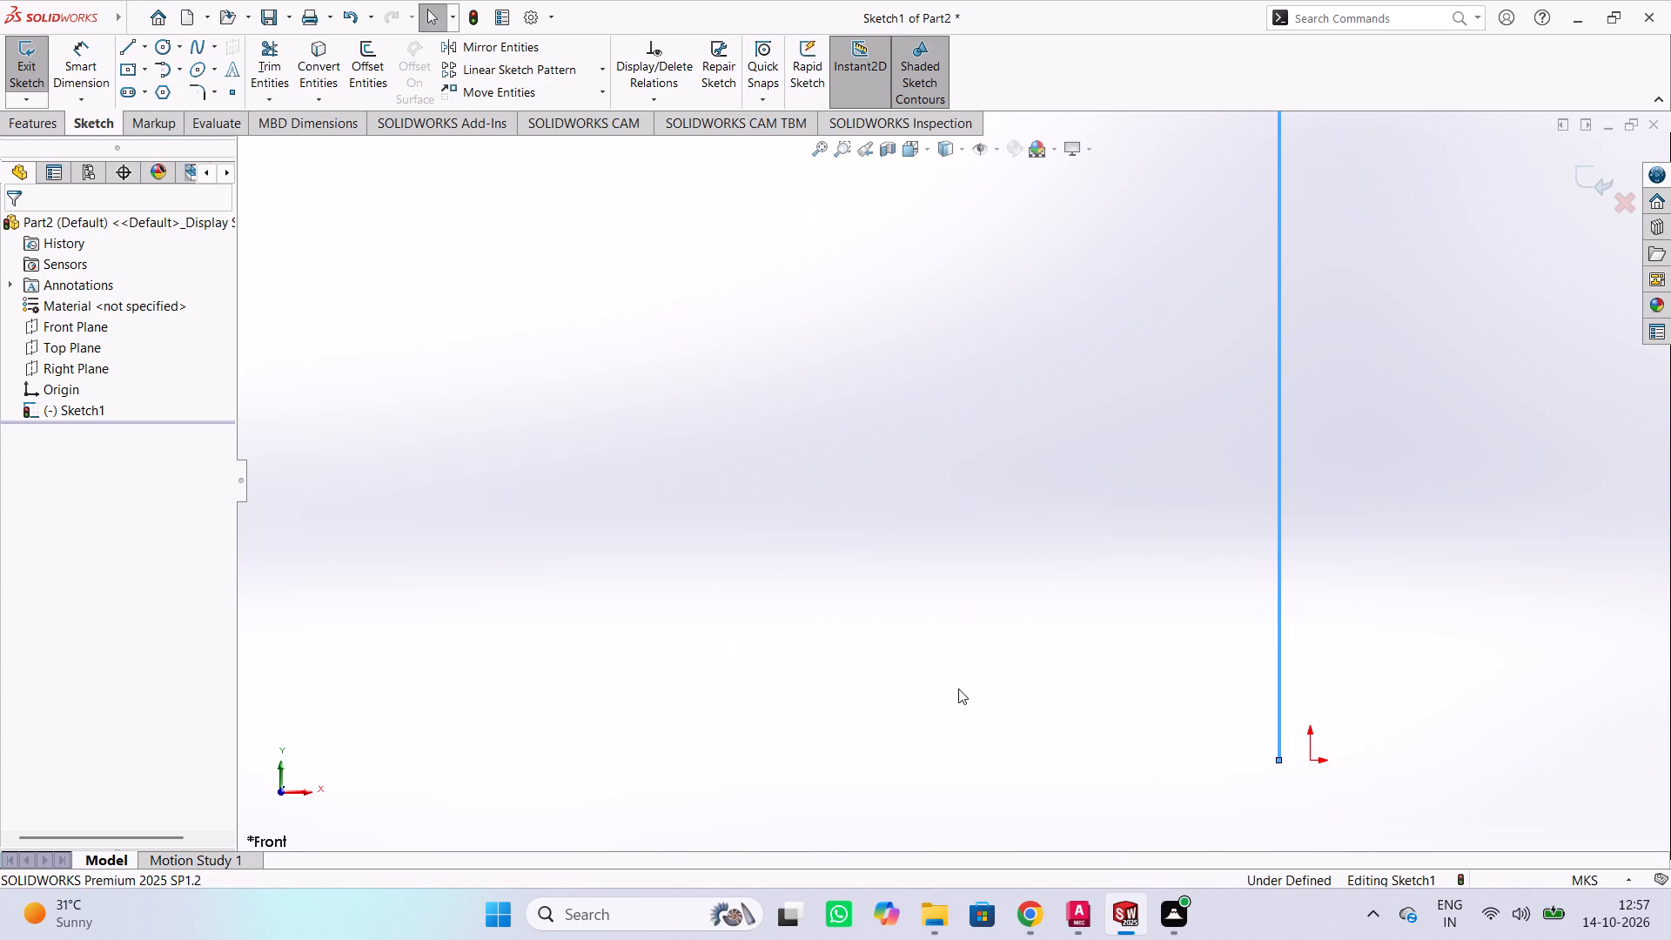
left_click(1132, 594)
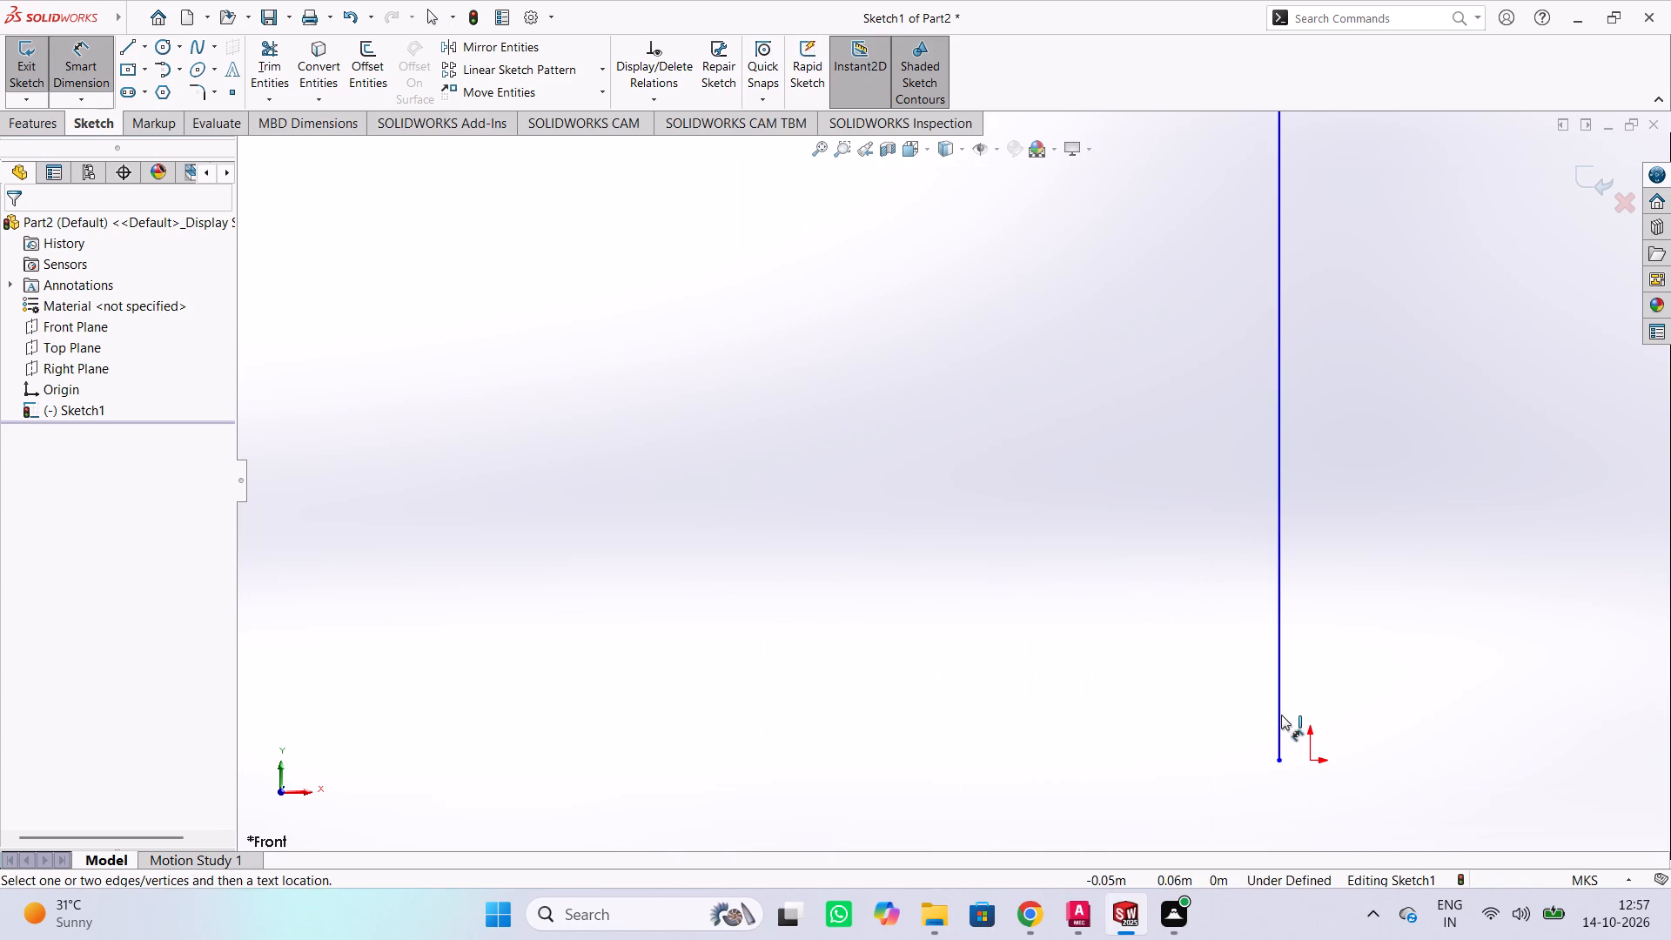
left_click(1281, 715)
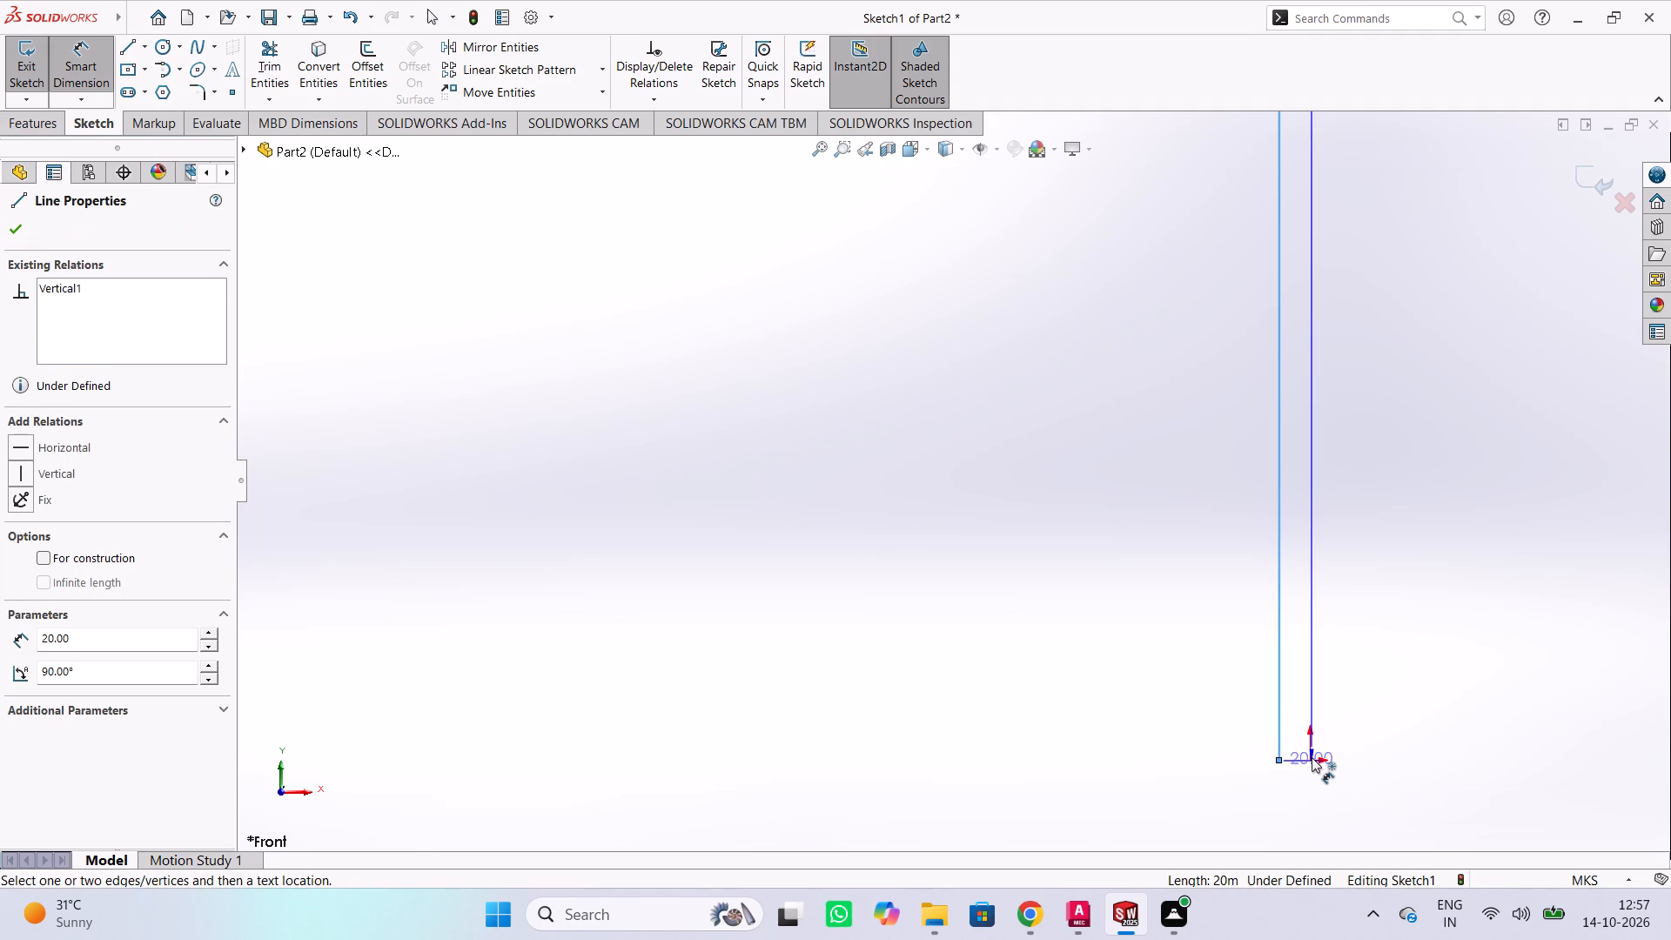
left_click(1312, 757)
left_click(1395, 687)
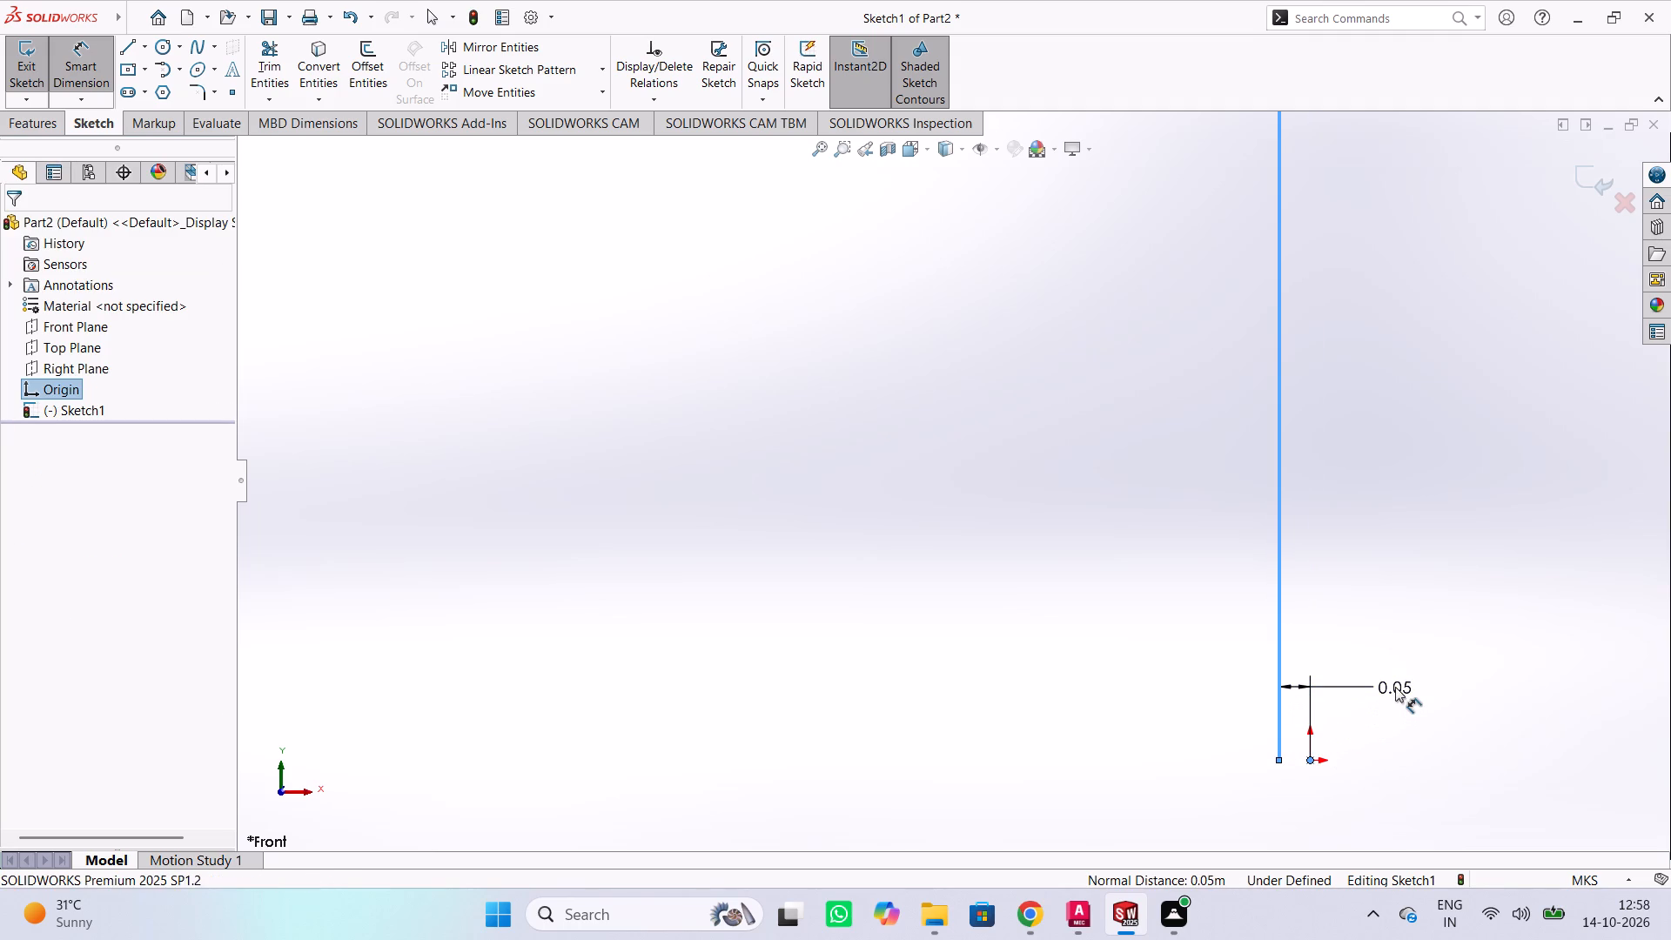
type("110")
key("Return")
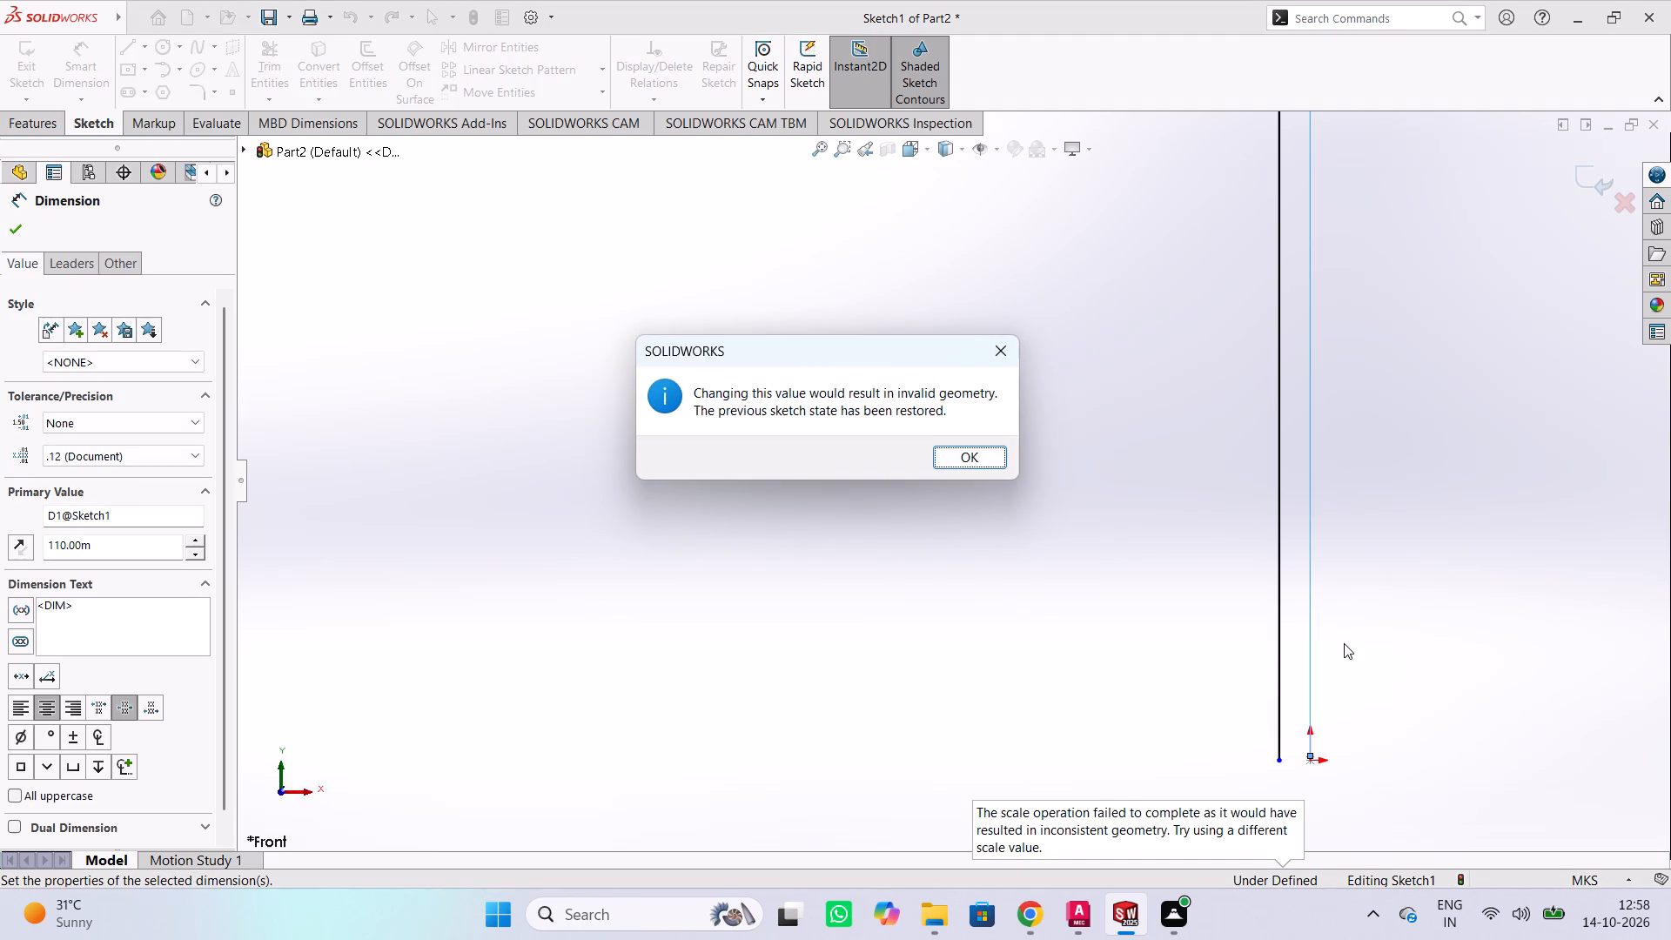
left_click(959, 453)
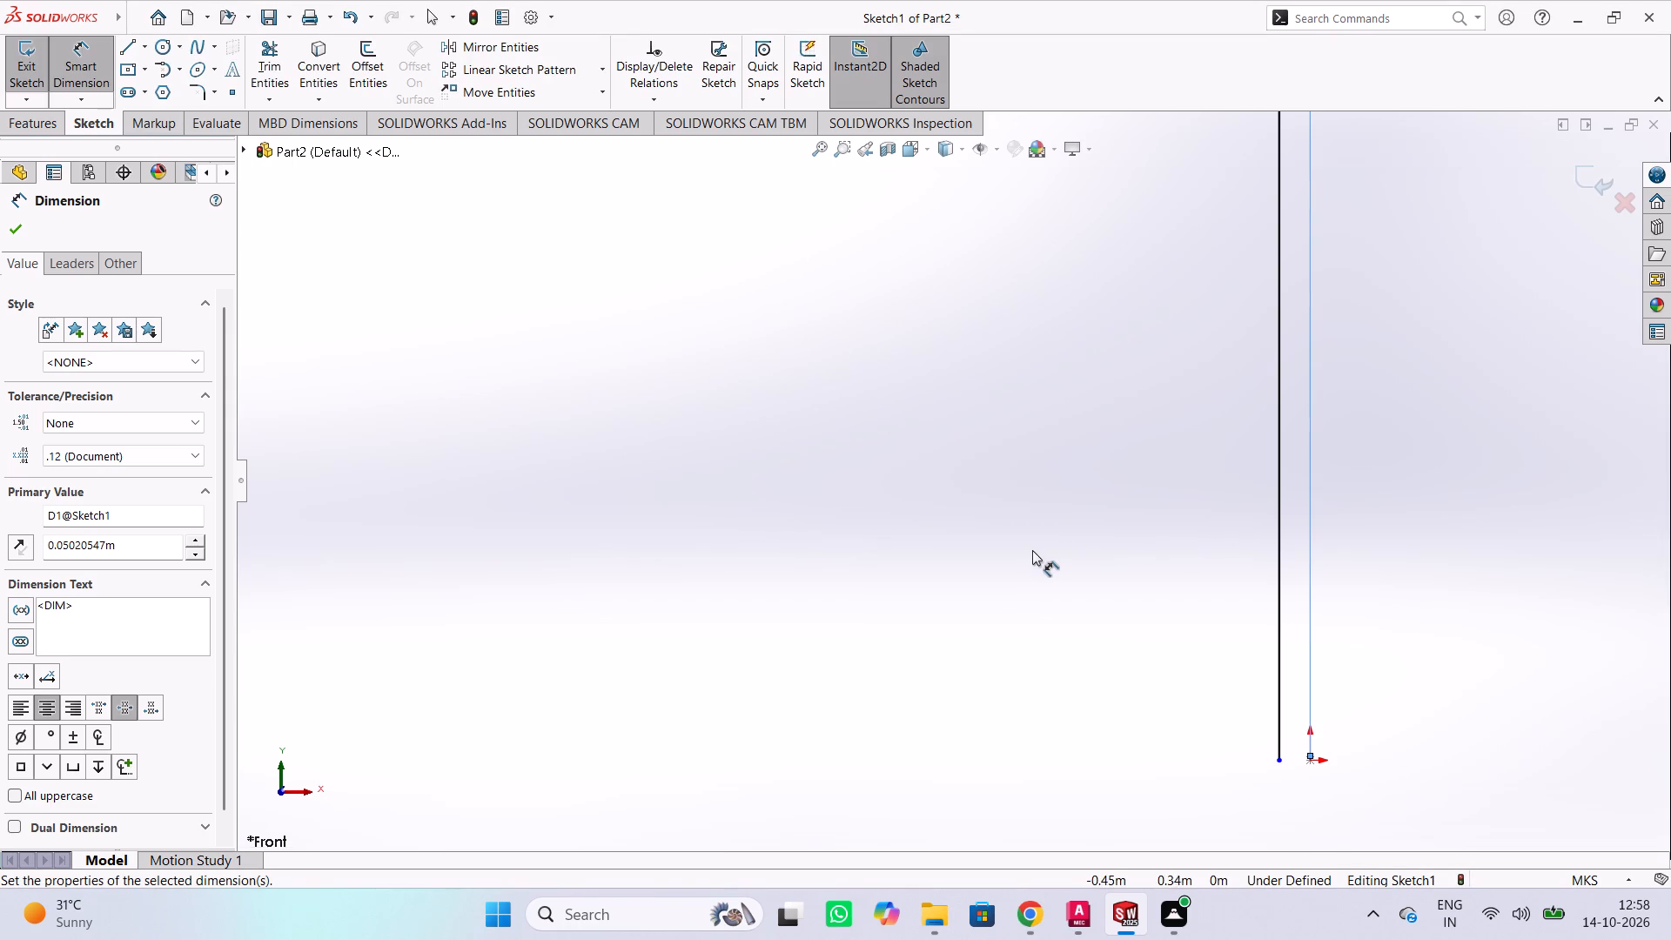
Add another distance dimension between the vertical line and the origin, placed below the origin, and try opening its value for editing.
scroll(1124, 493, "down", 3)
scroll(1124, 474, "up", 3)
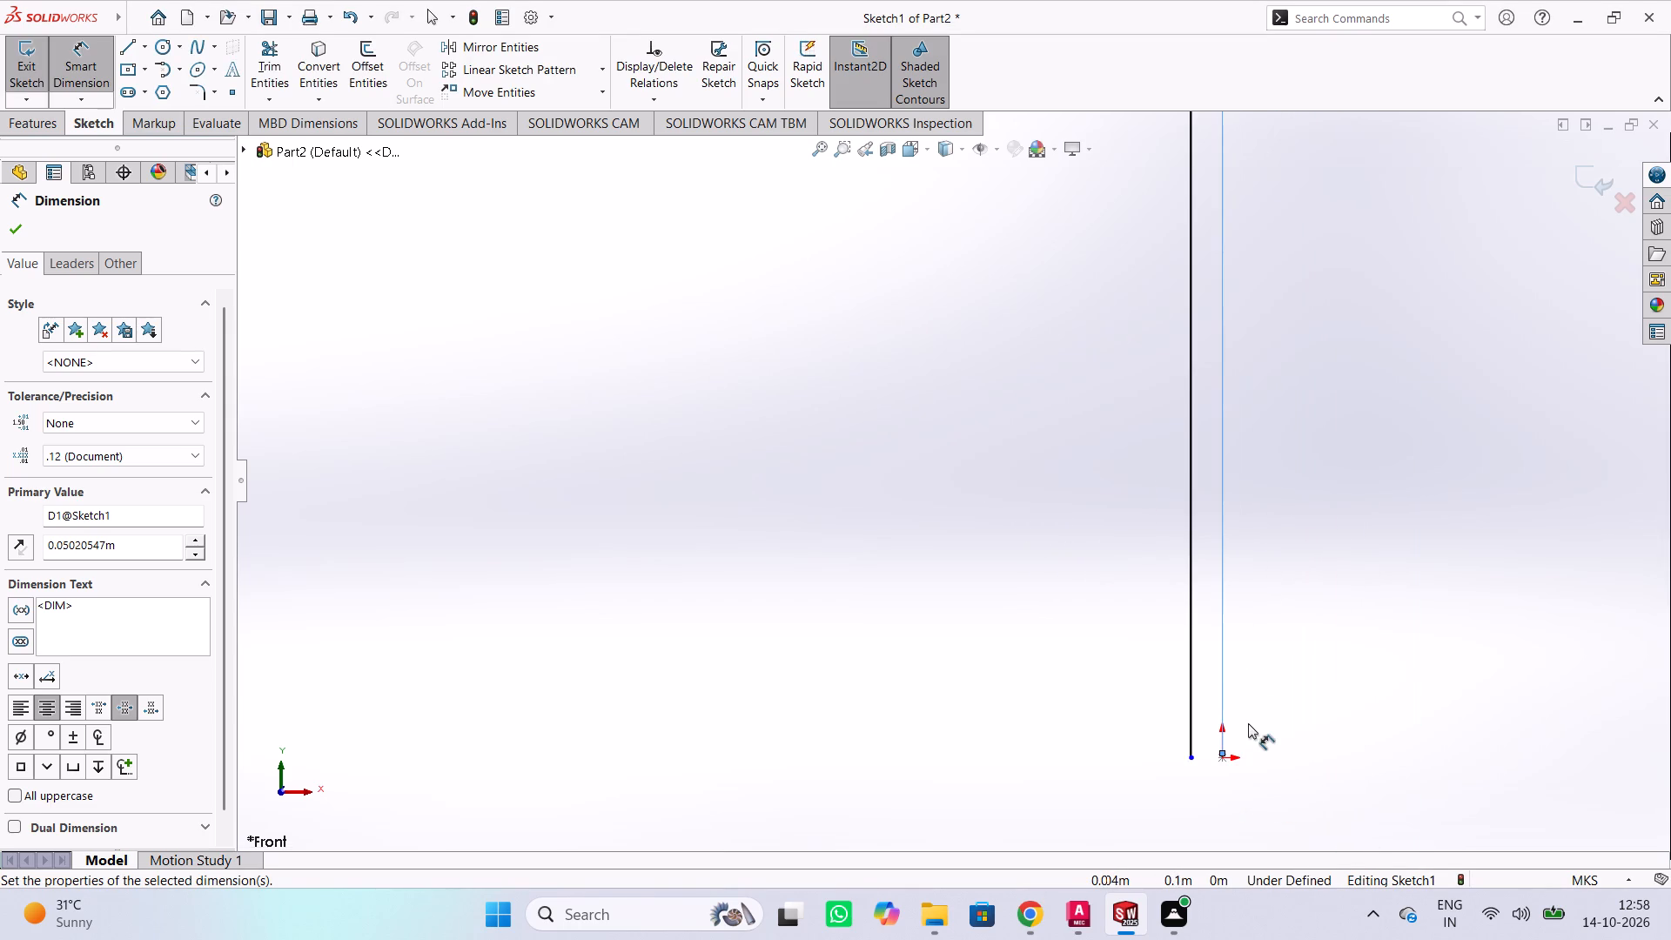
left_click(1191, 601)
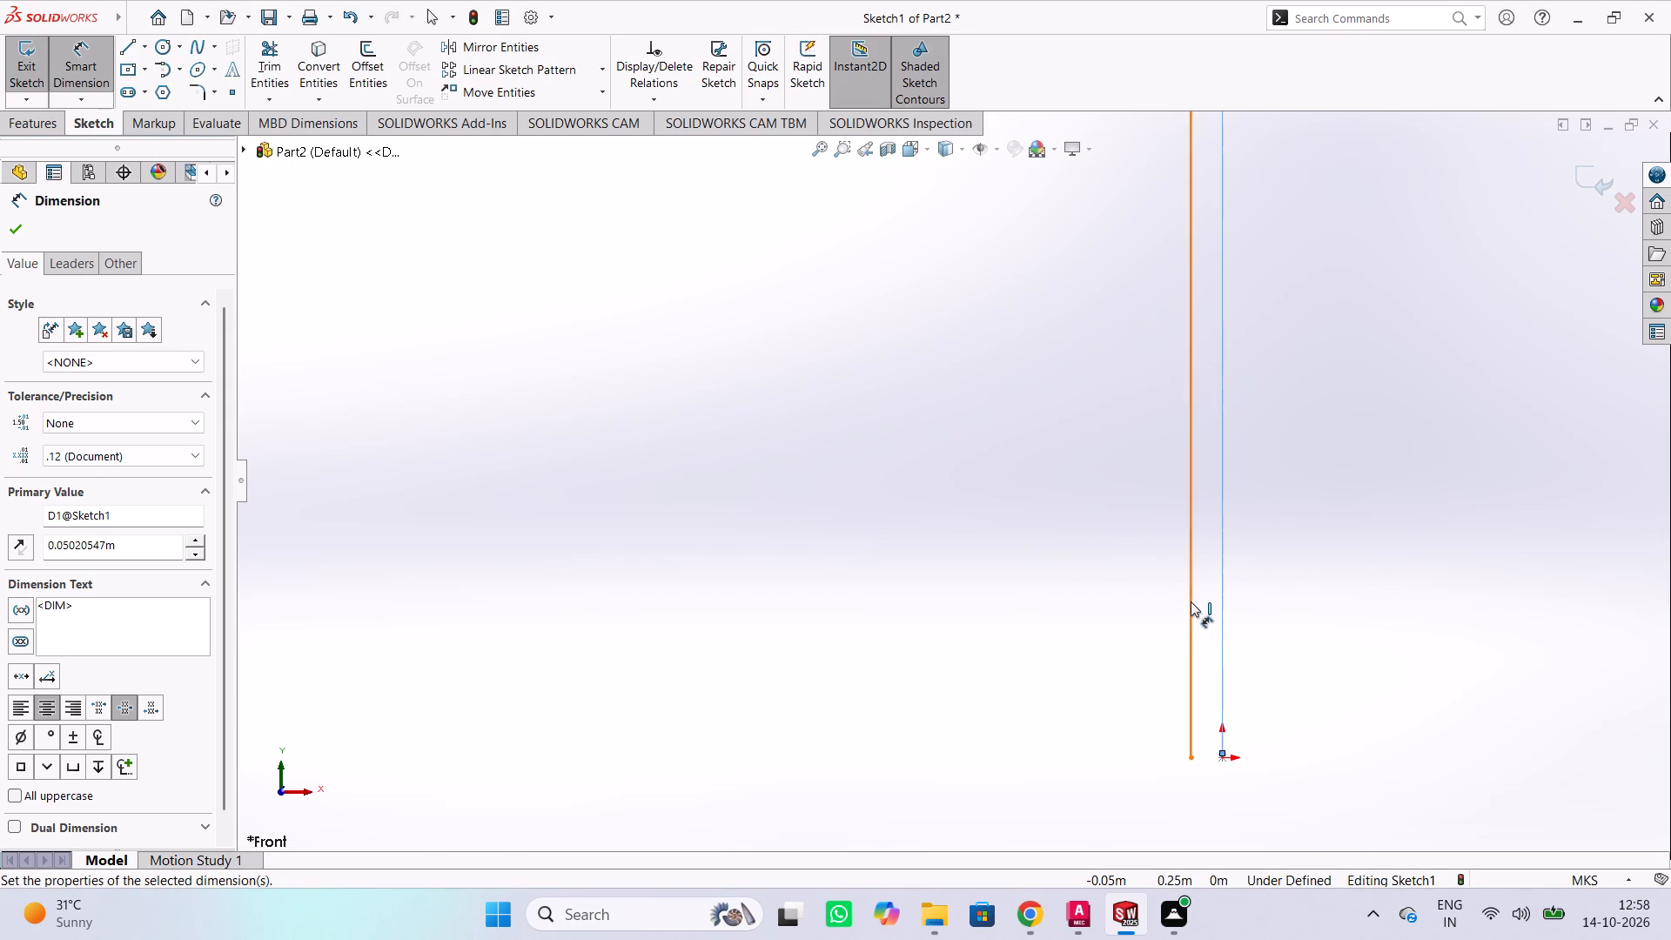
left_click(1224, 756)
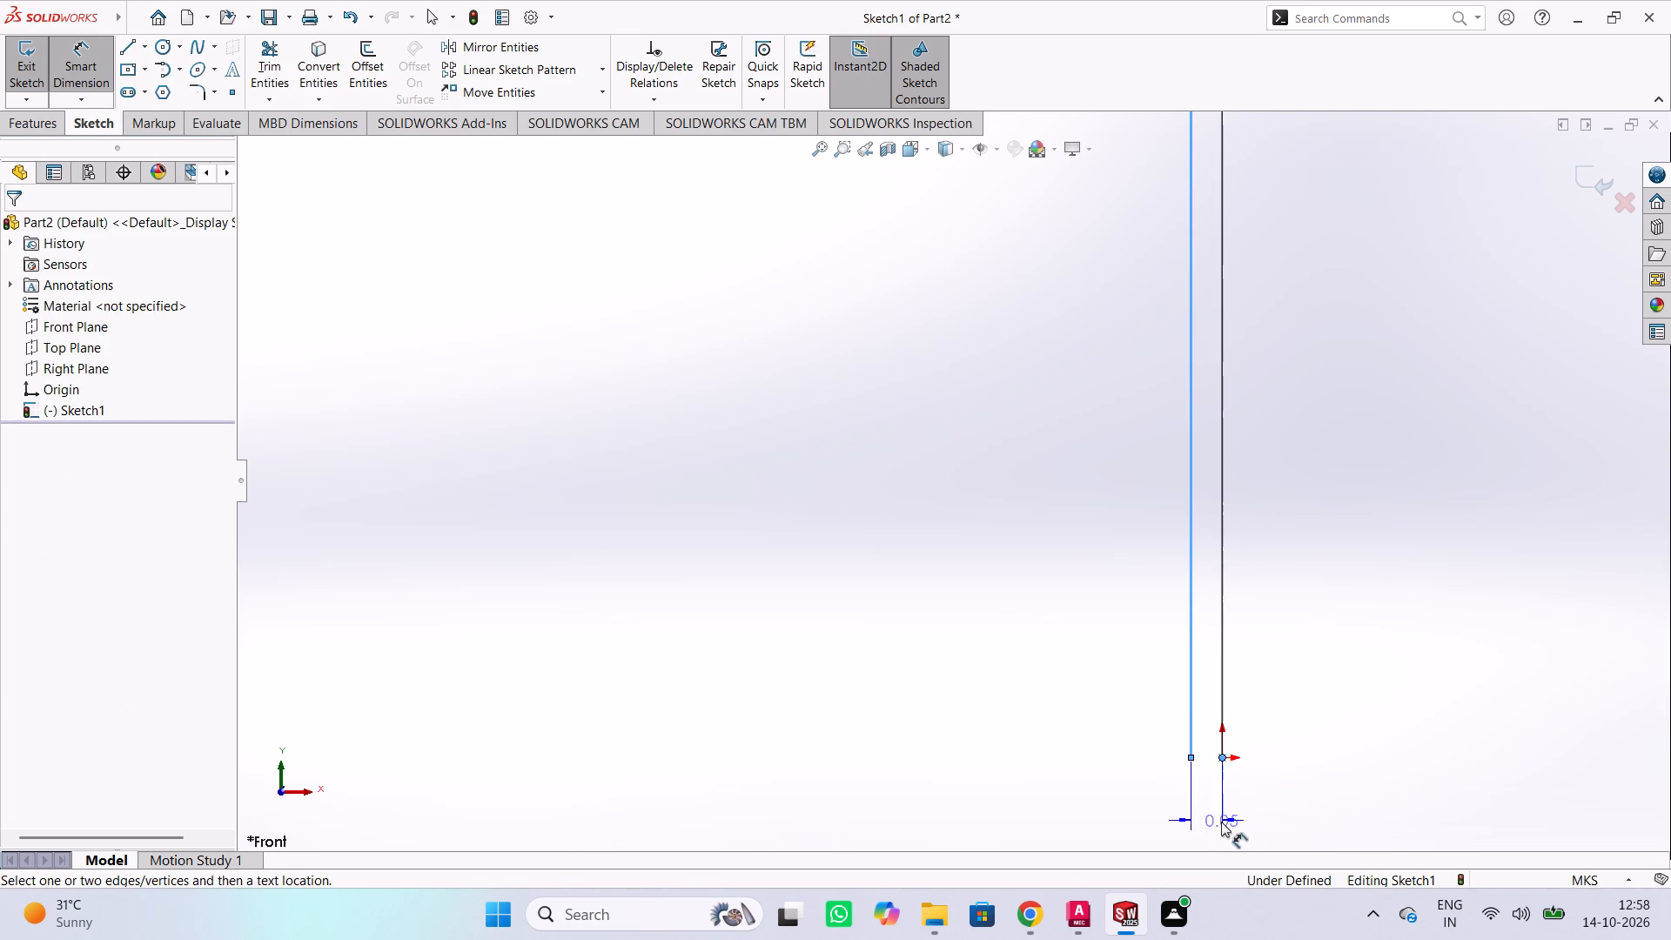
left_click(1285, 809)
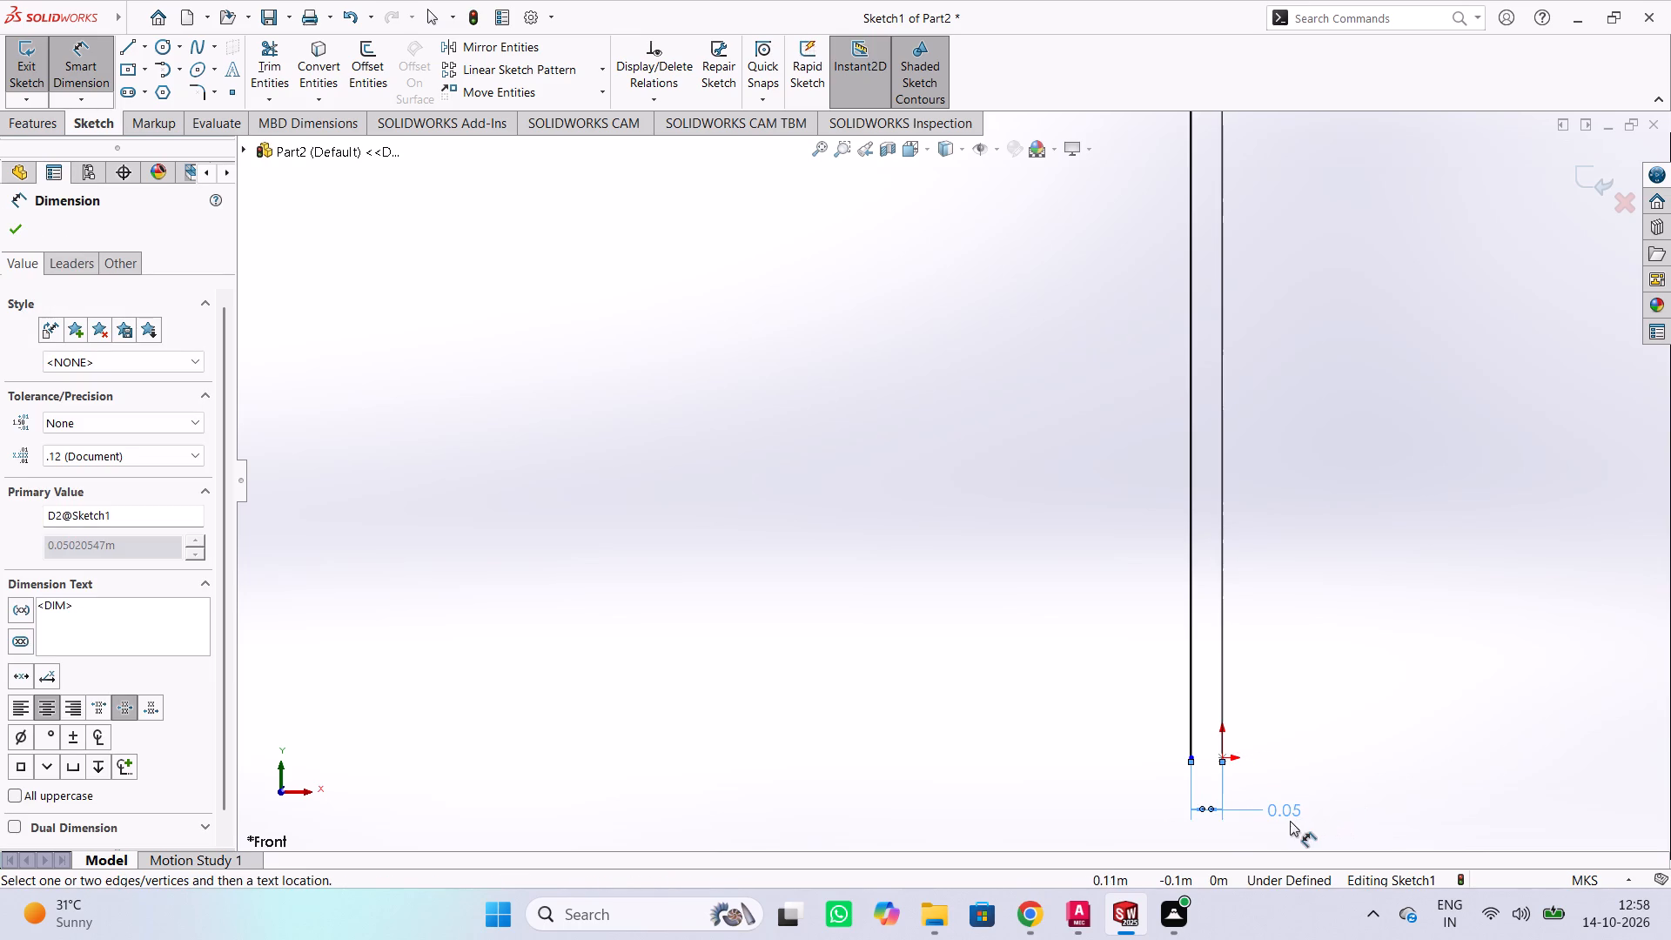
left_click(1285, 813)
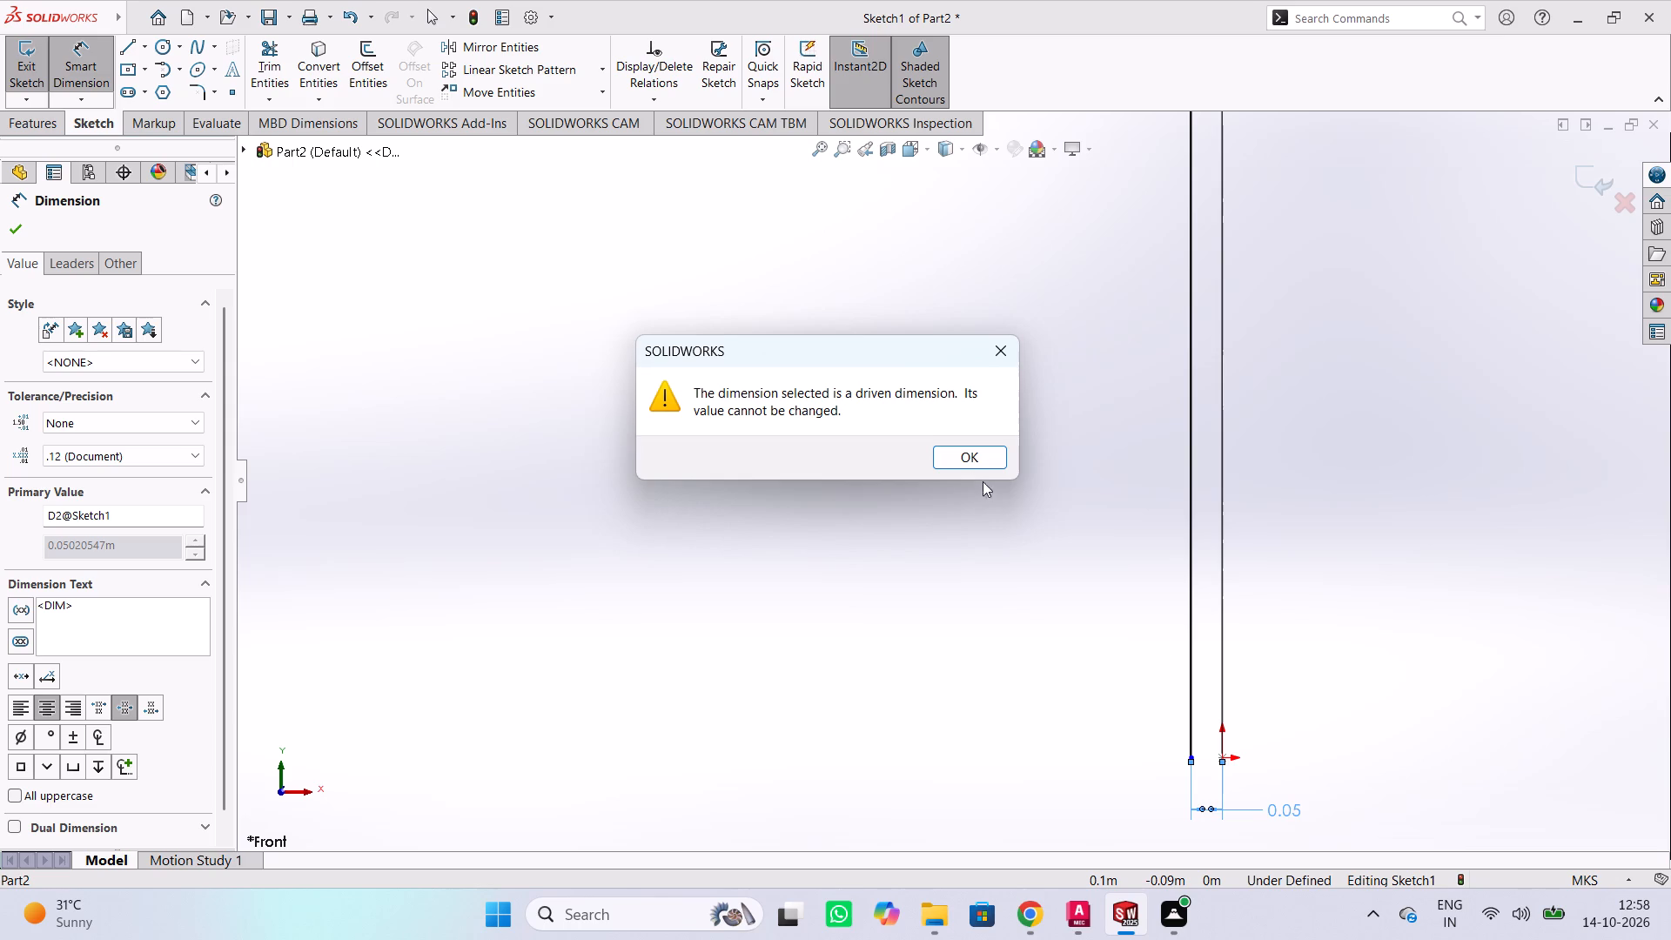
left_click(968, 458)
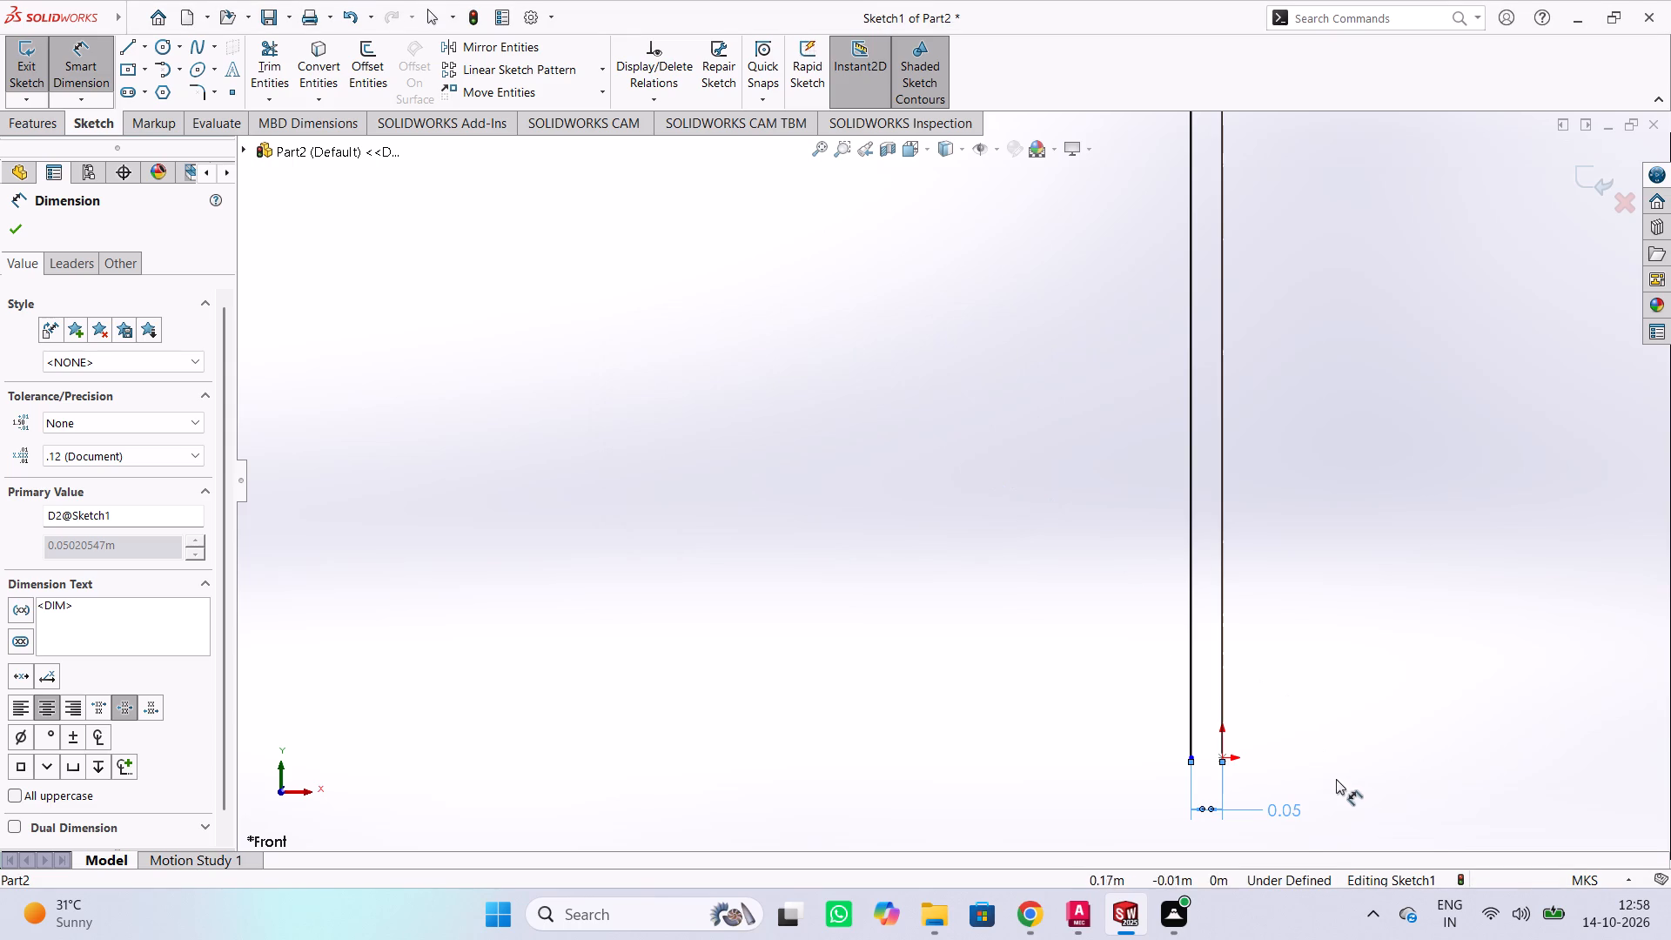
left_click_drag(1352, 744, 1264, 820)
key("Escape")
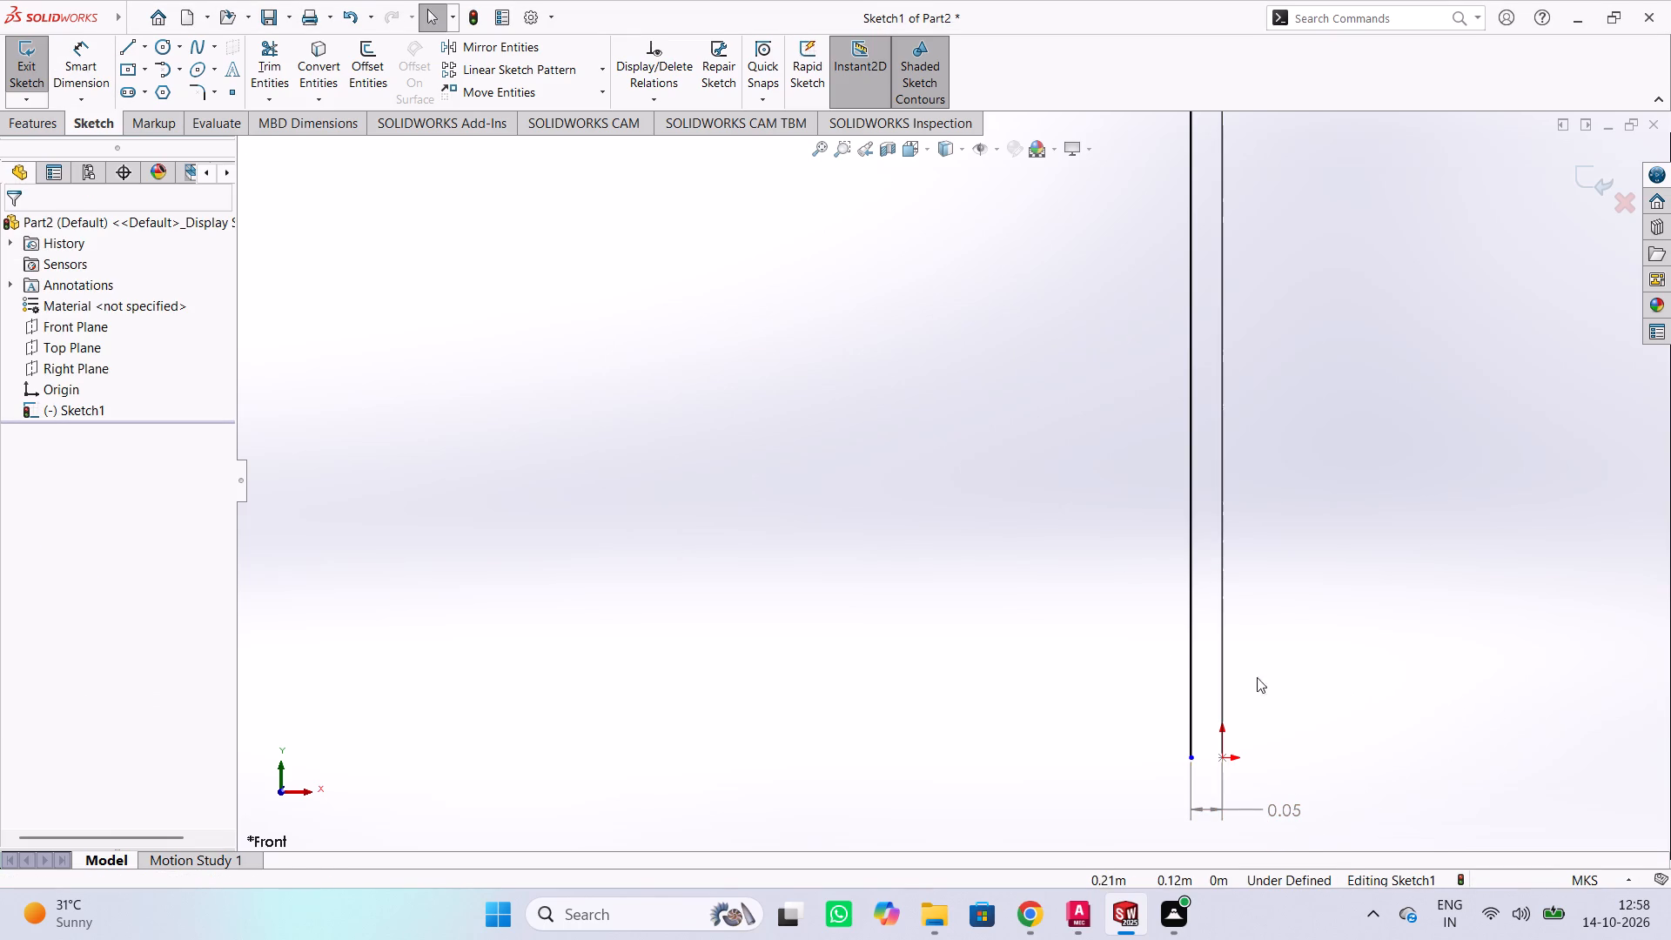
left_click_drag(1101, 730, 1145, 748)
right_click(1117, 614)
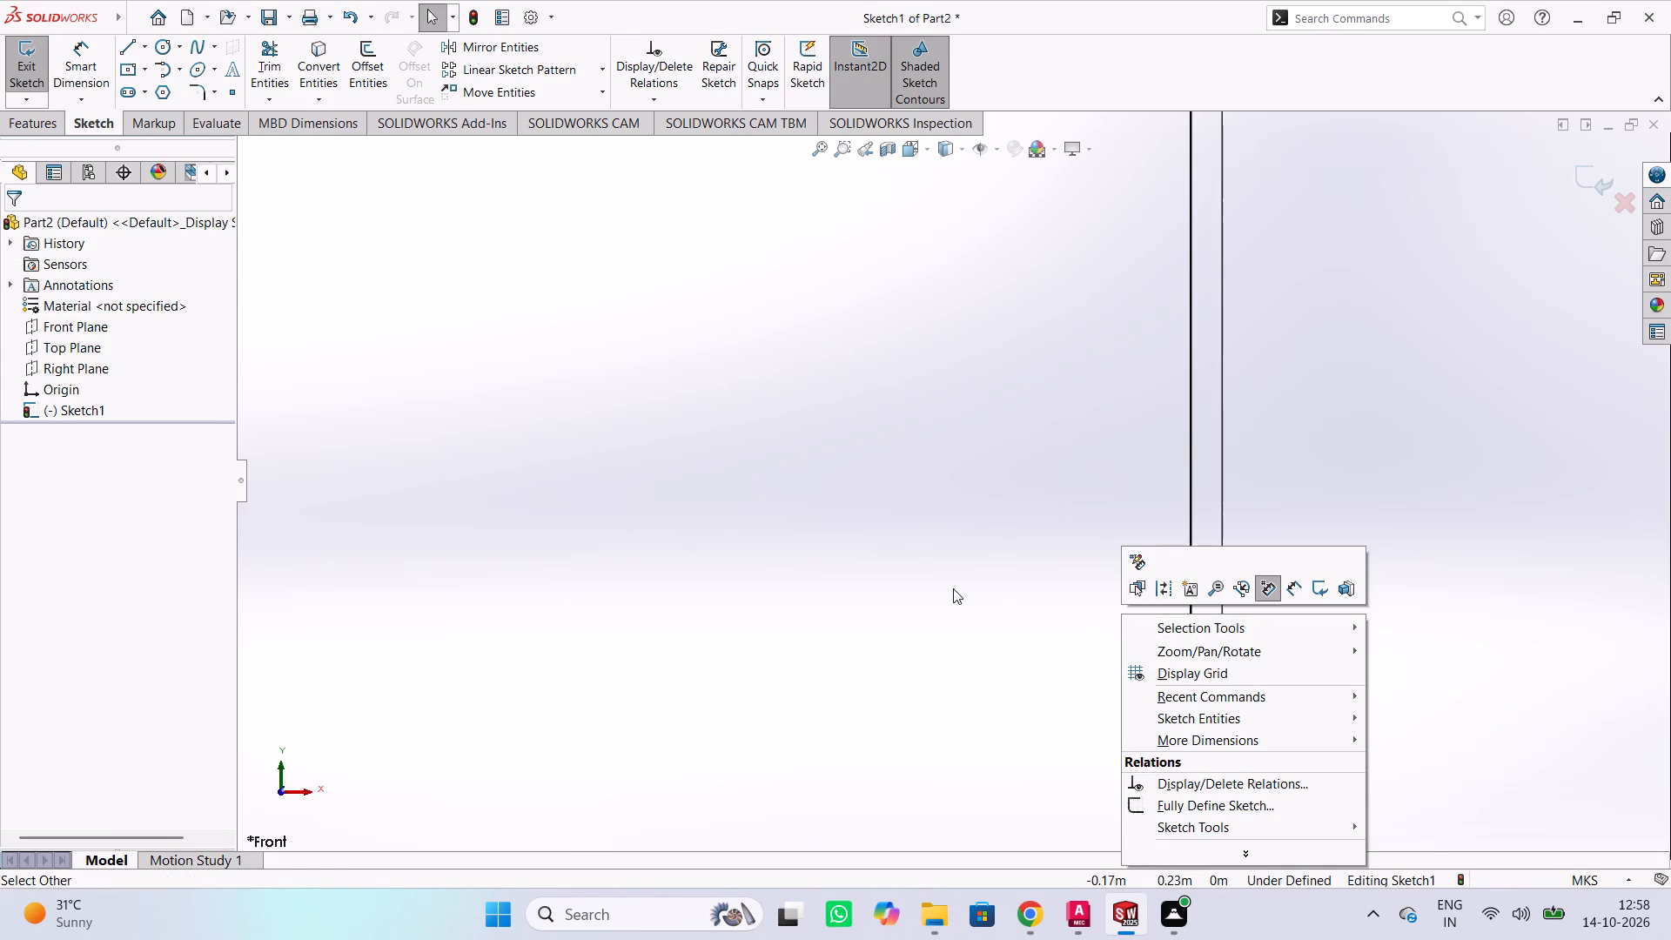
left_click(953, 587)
Delete the vertical line and its distance dimensions from the sketch.
scroll(990, 379, "down", 3)
scroll(985, 340, "up", 9)
scroll(1139, 501, "up", 3)
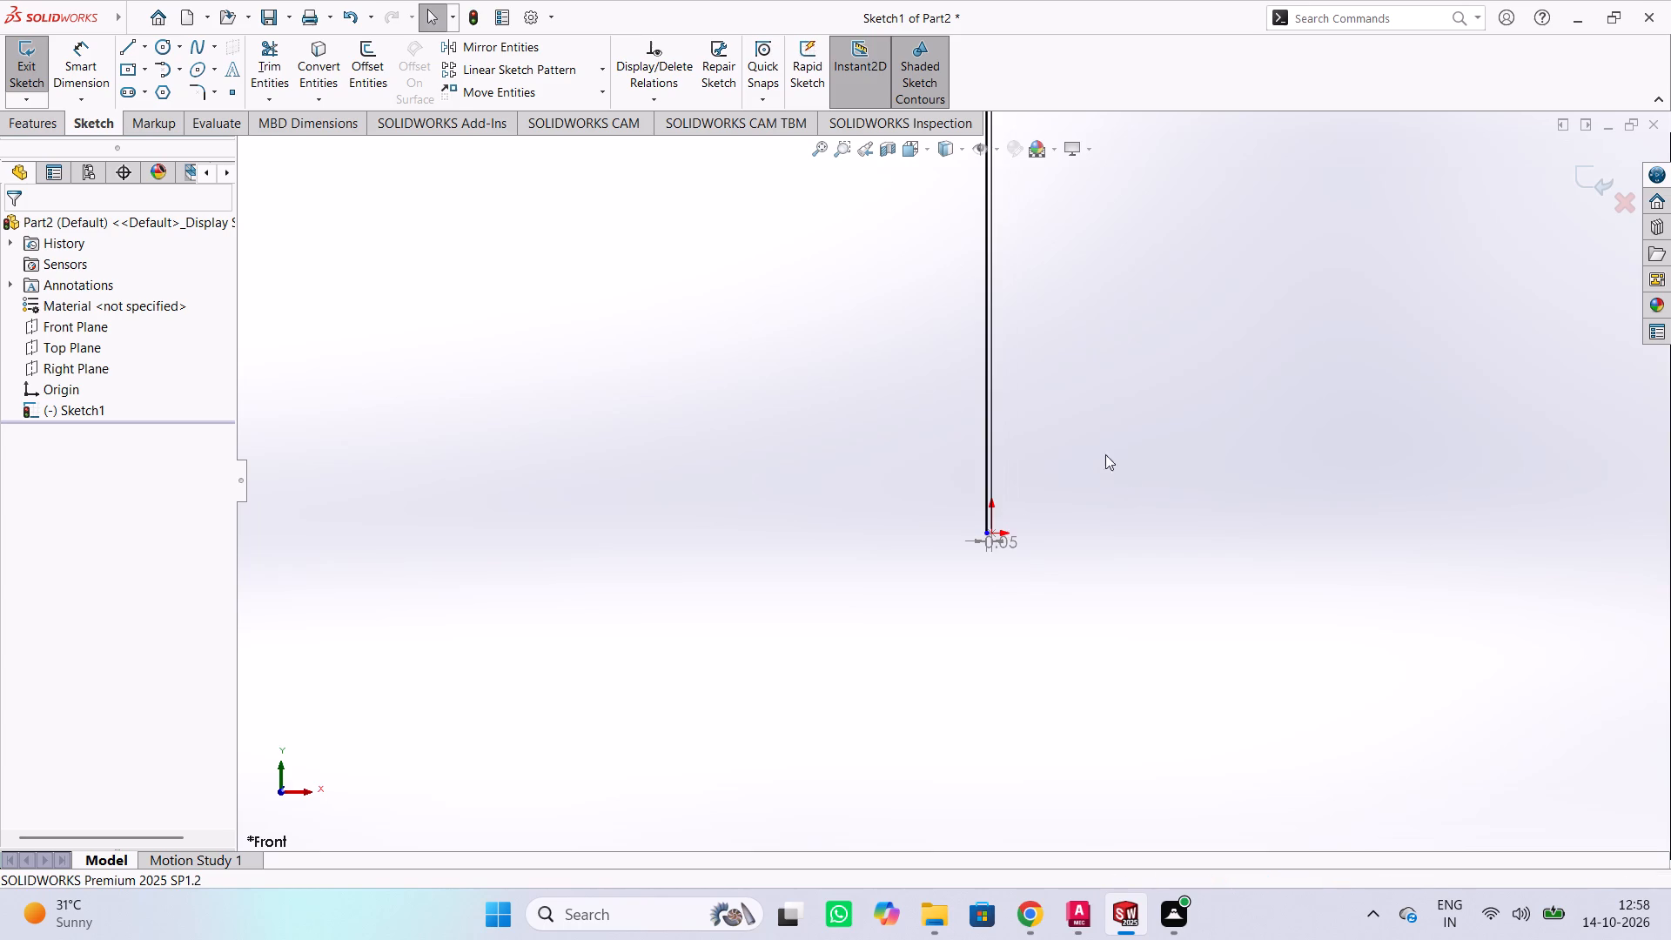
scroll(1097, 443, "up", 1)
middle_click_drag(1097, 448, 1102, 778)
scroll(1133, 576, "up", 5)
scroll(1118, 498, "down", 10)
scroll(1012, 489, "up", 4)
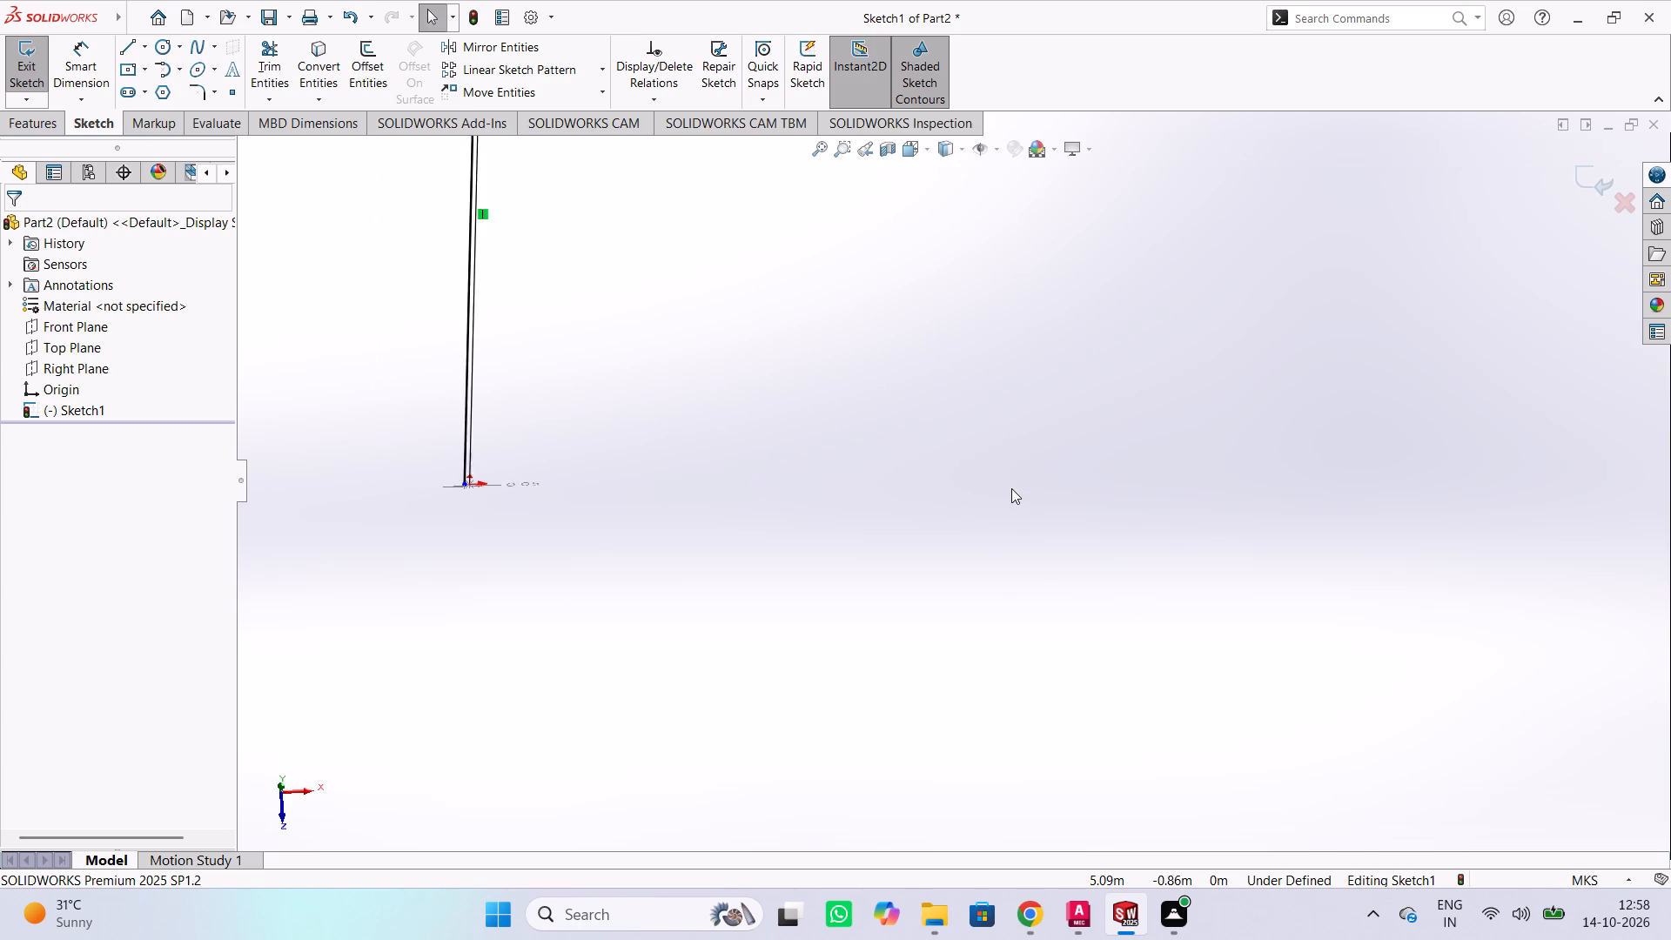
scroll(1011, 488, "up", 15)
scroll(1011, 434, "up", 6)
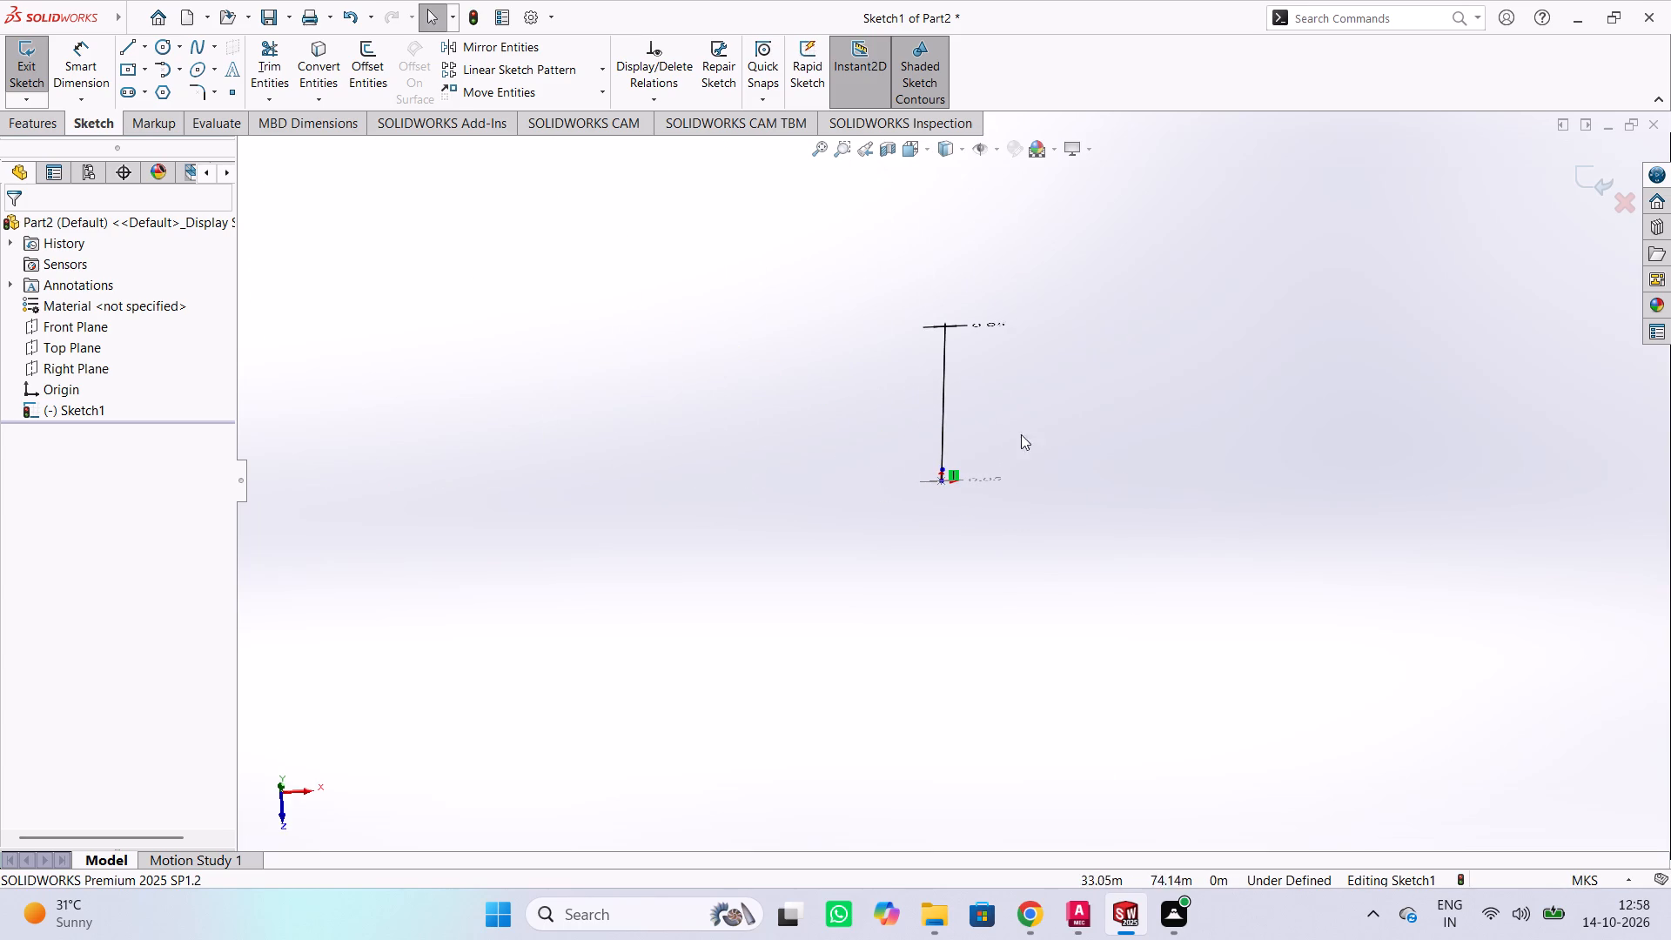
scroll(1064, 433, "up", 1)
left_click_drag(739, 222, 1165, 658)
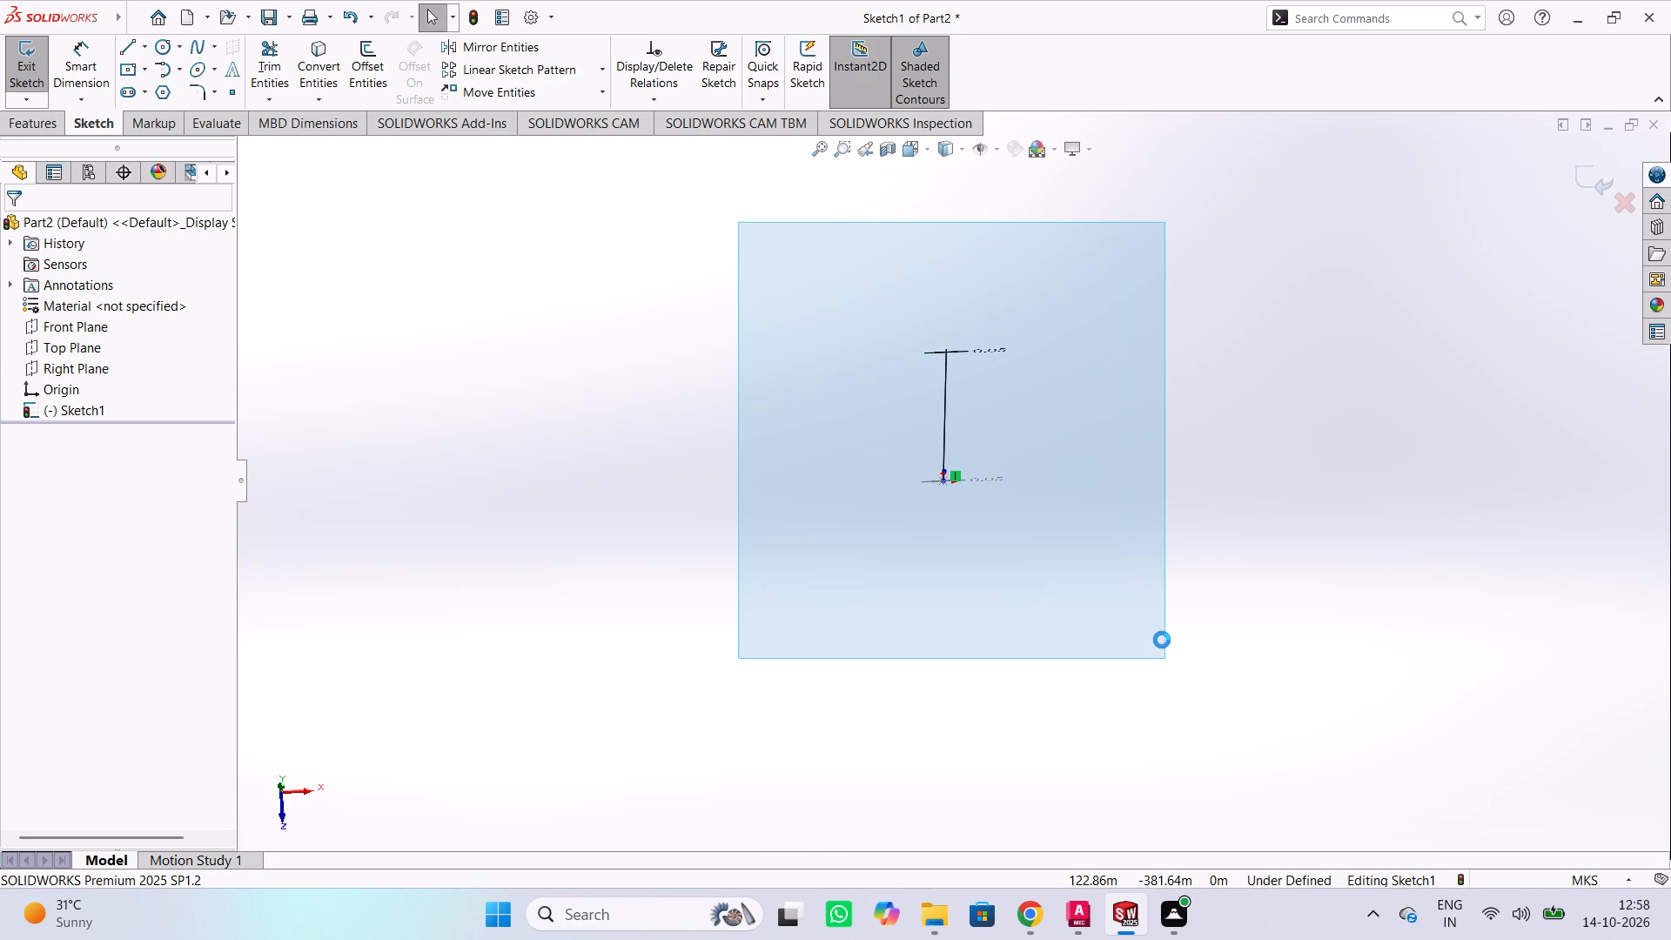
left_click(1162, 640)
key("Delete")
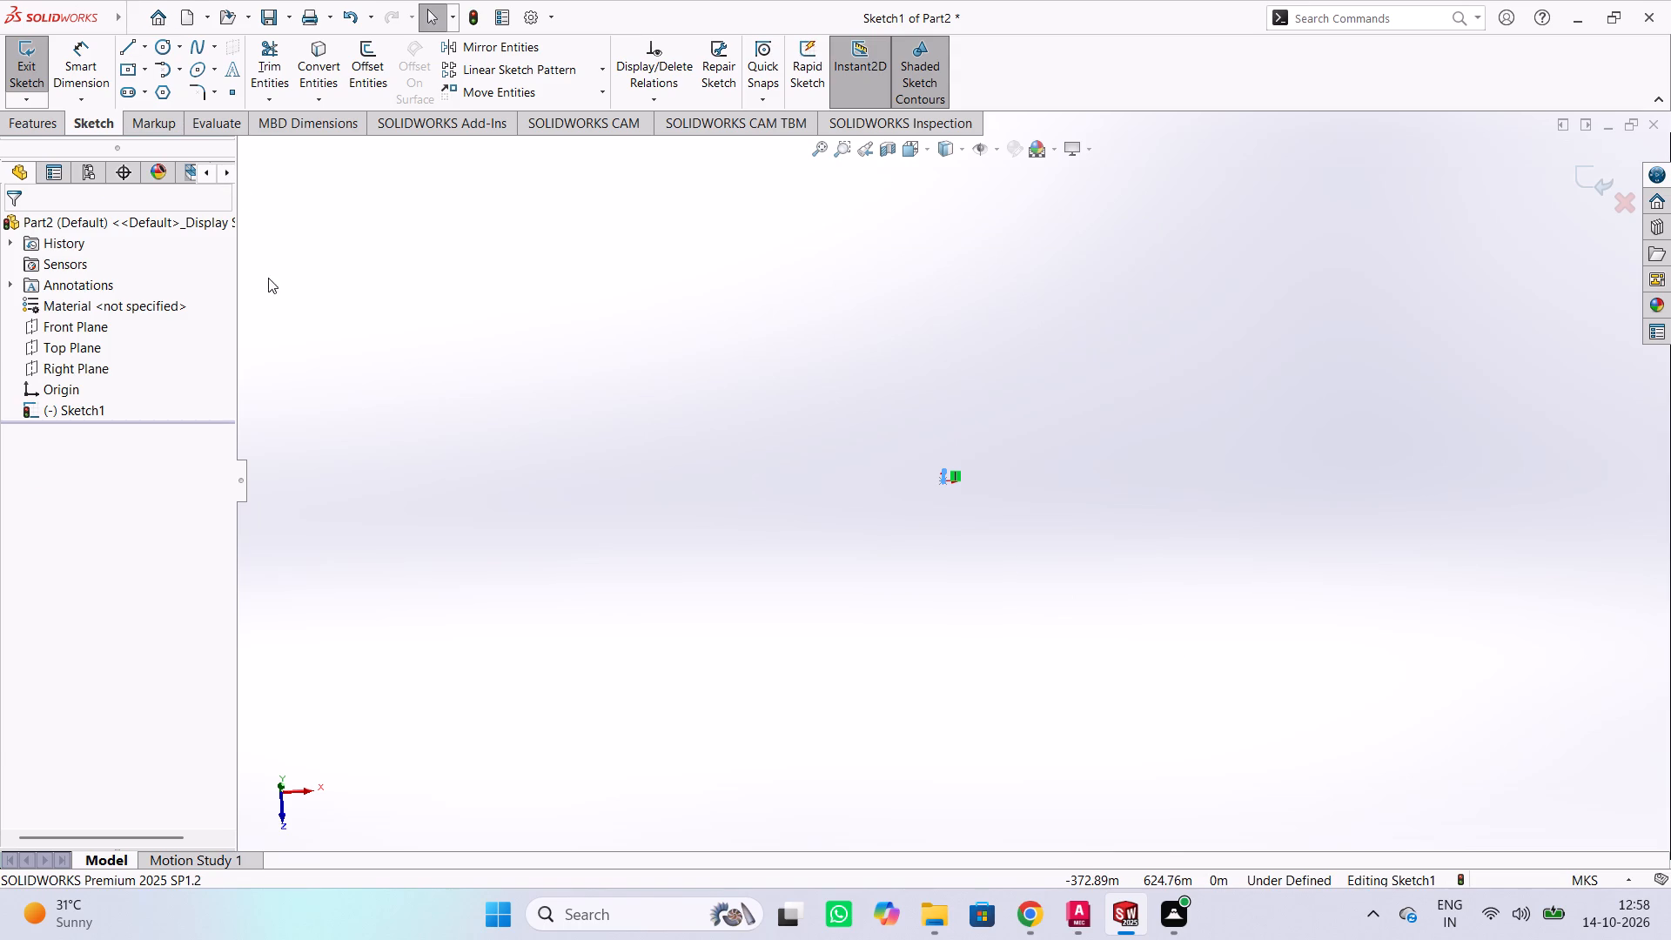
key("ctrl+1")
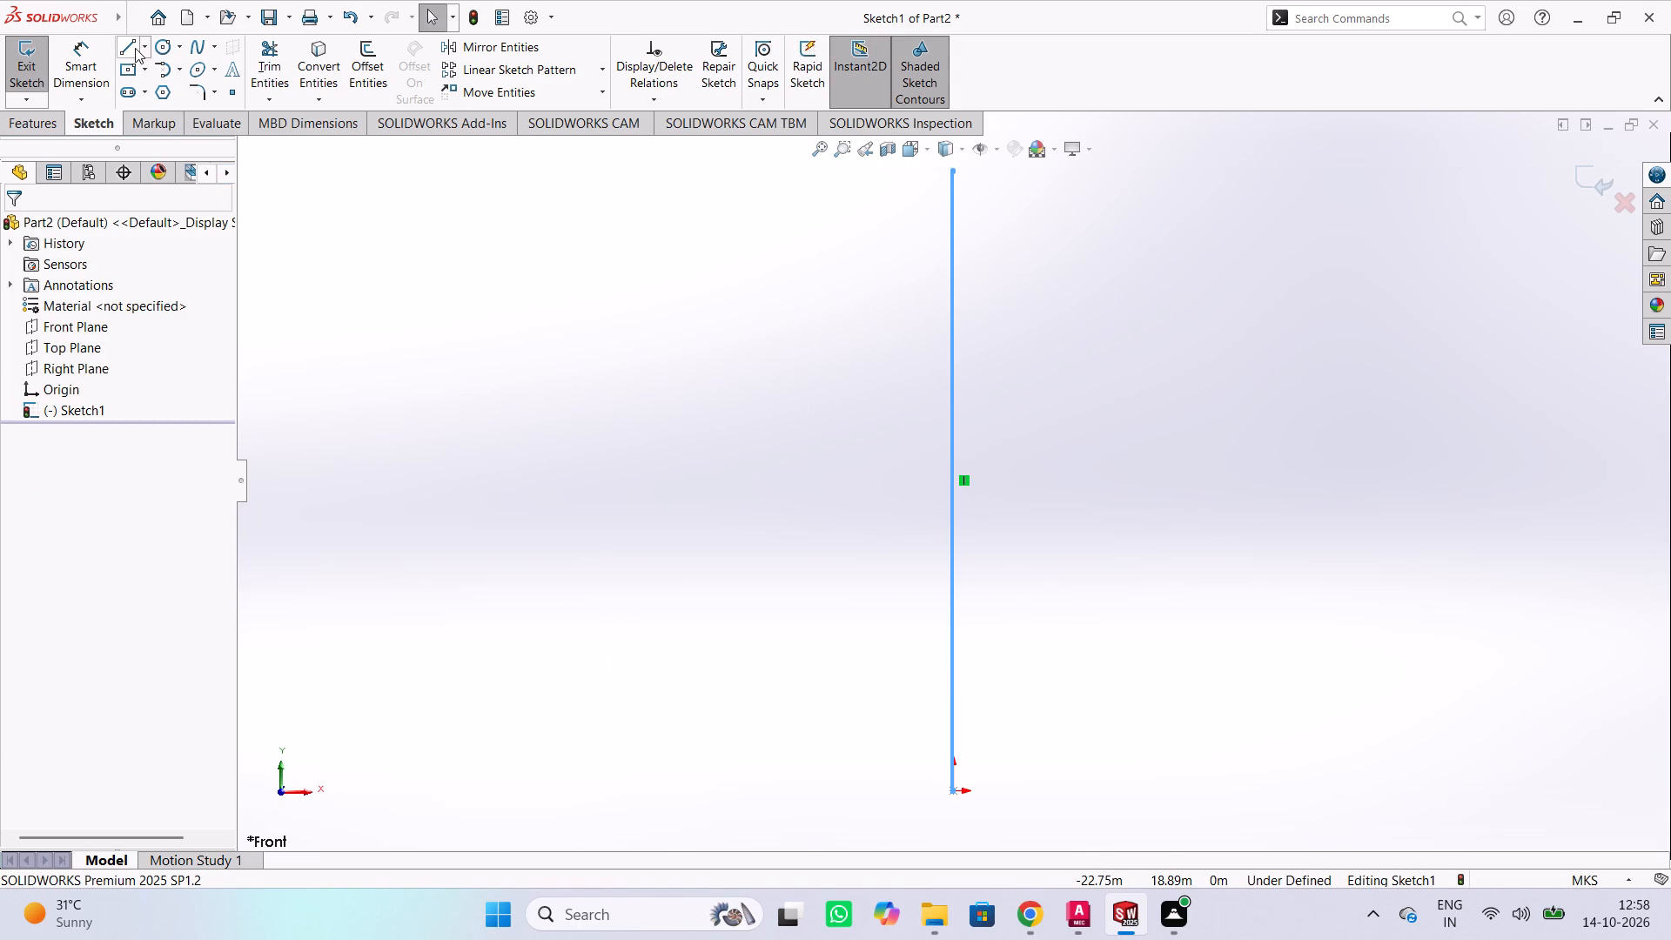
key("Delete")
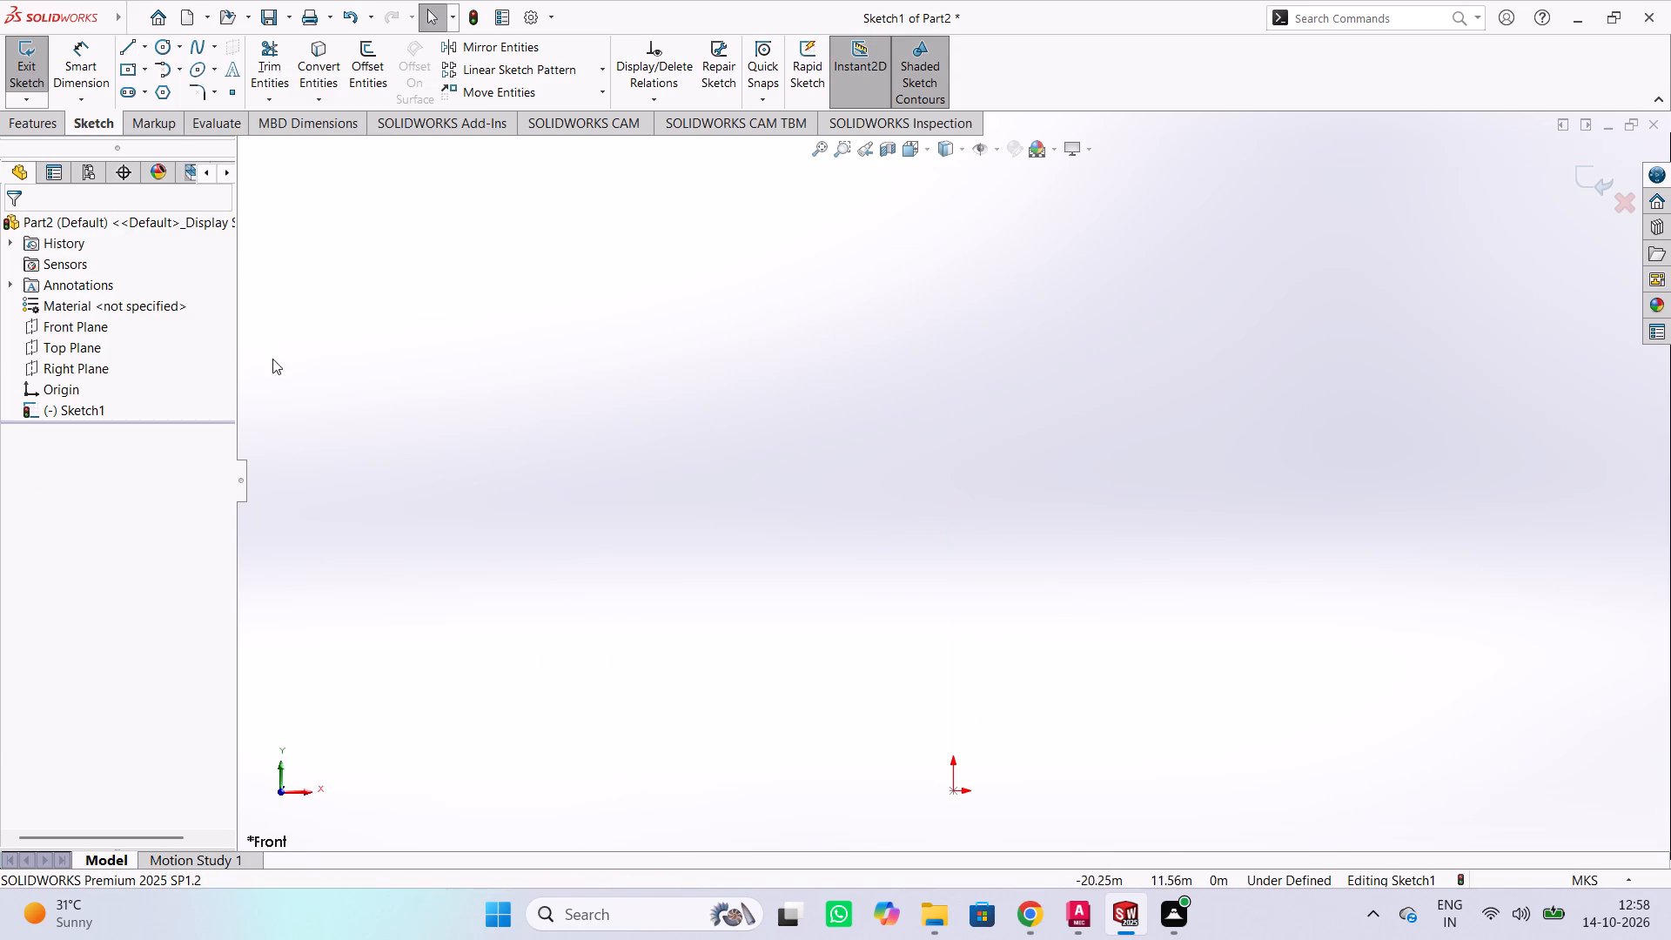
Sketch a vertical line 20 m long upward, starting level with the origin and about 120 m to its left.
left_click(130, 44)
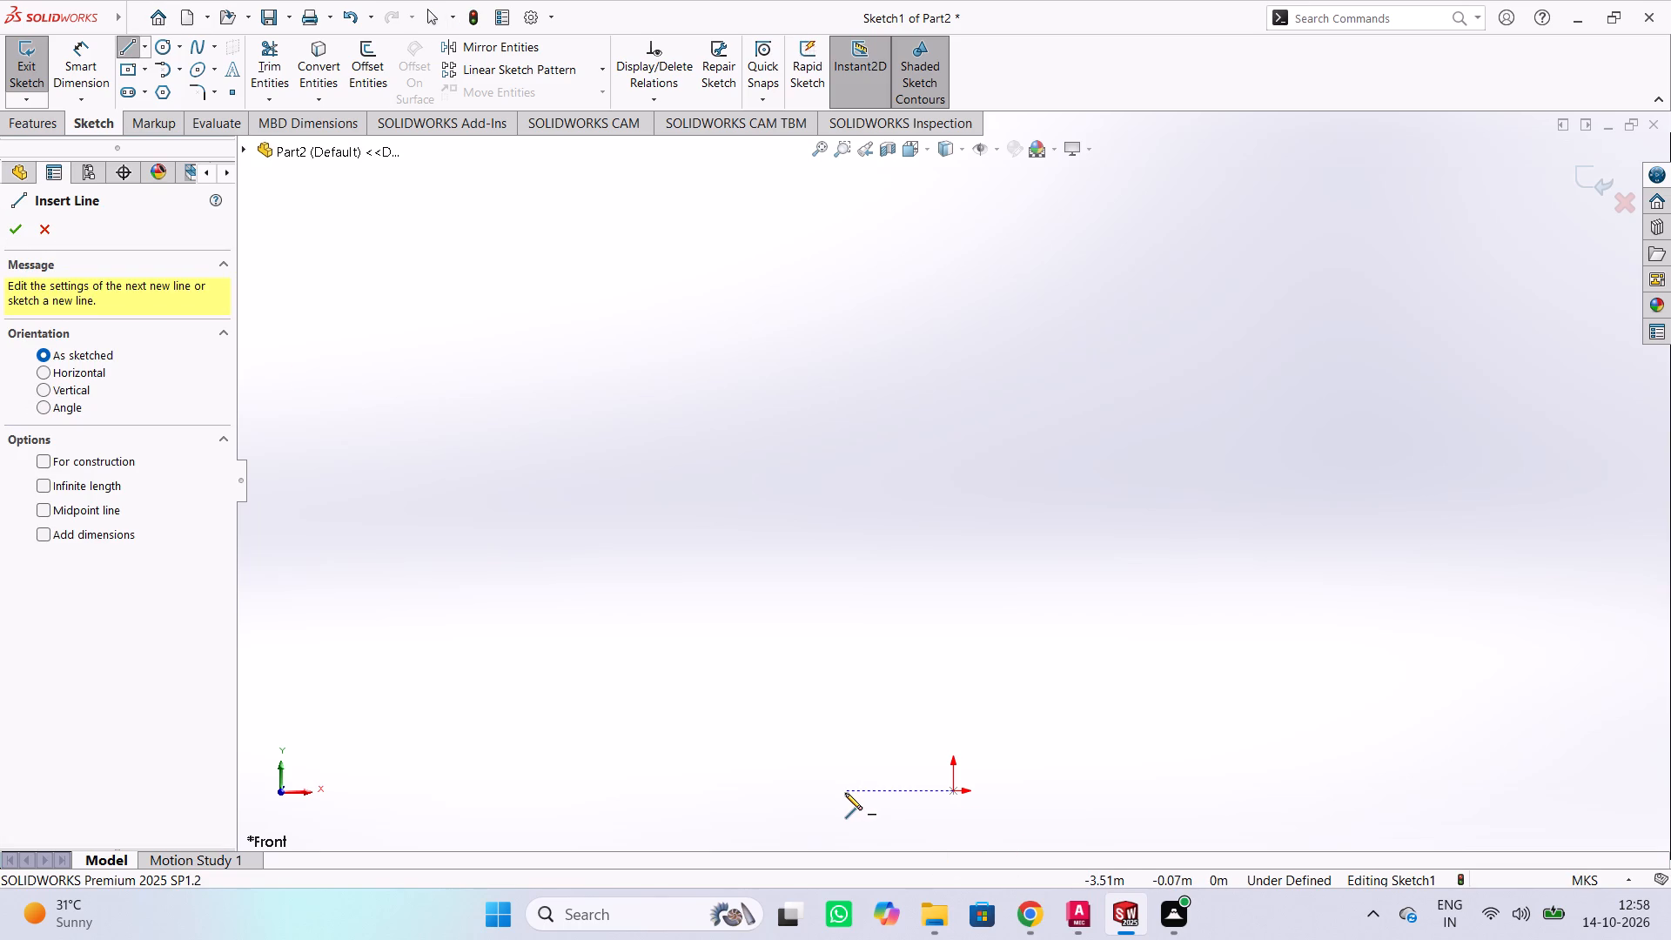
type("110")
key("Return")
scroll(953, 791, "up", 4)
scroll(953, 790, "down", 3)
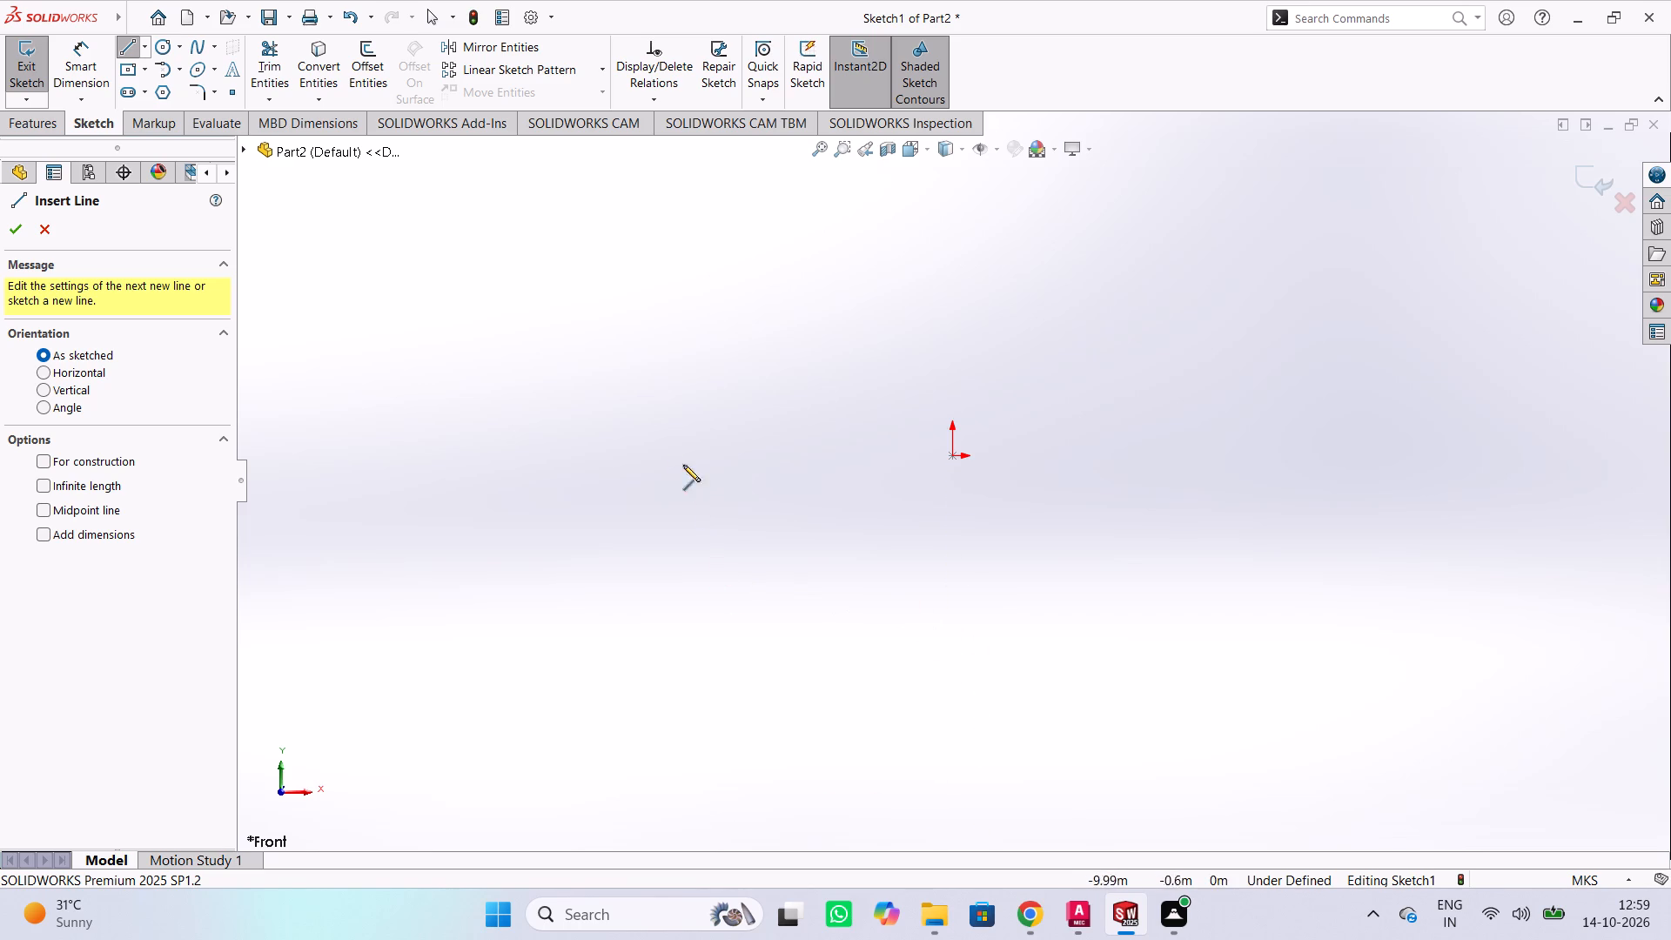
scroll(592, 456, "down", 2)
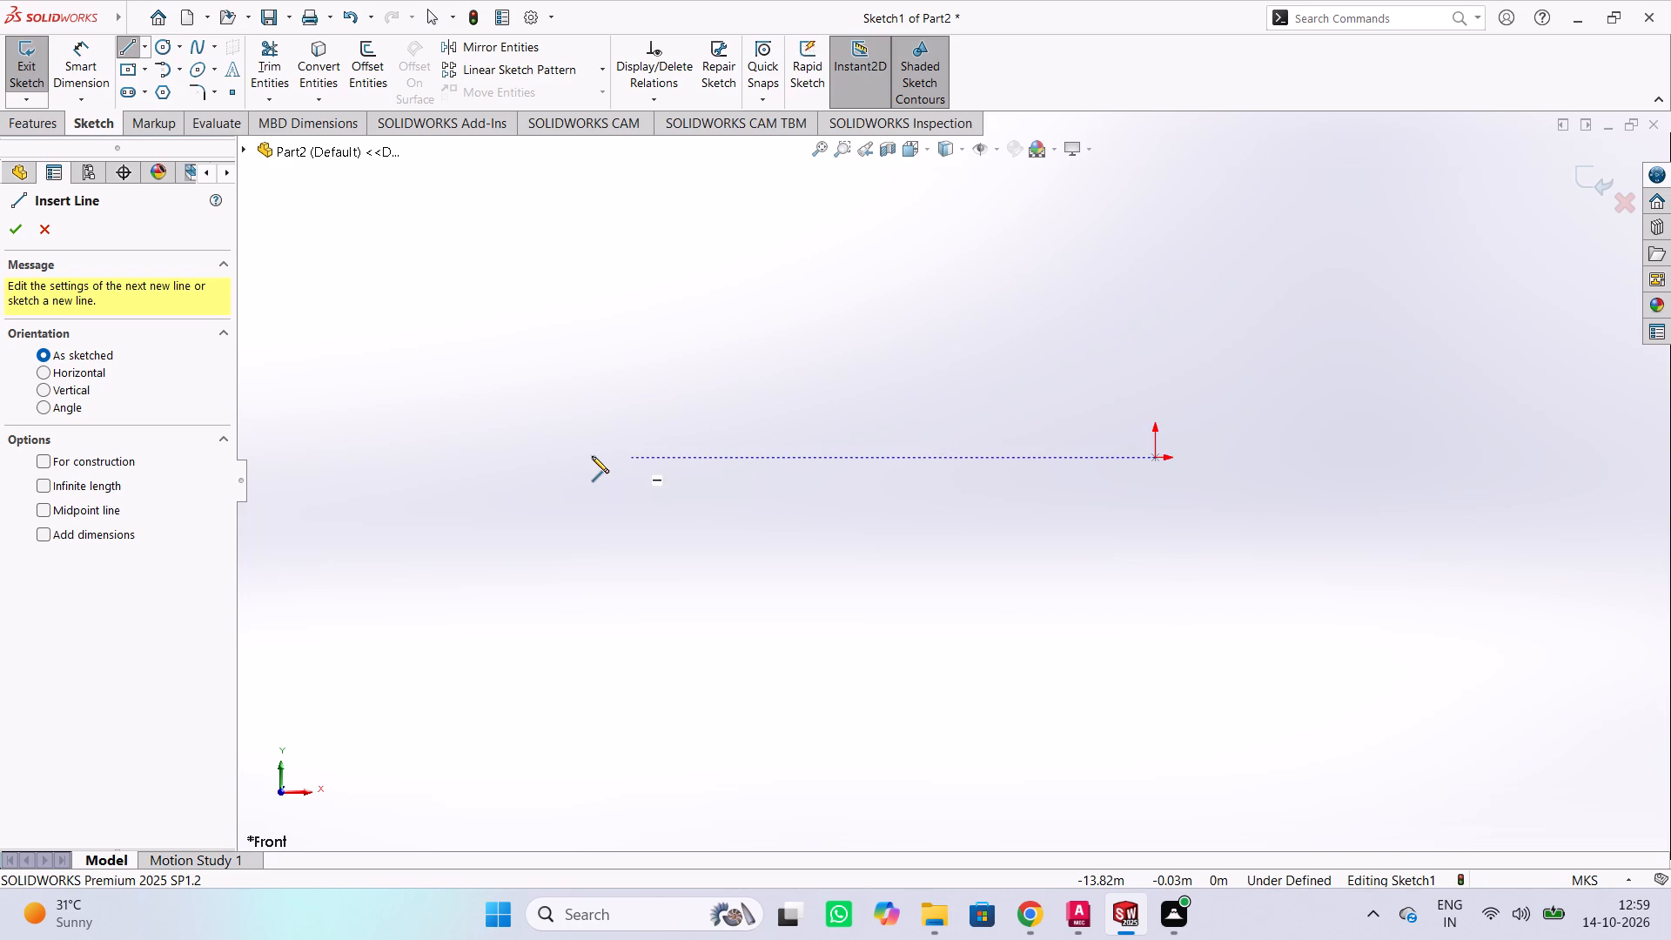
scroll(592, 456, "up", 11)
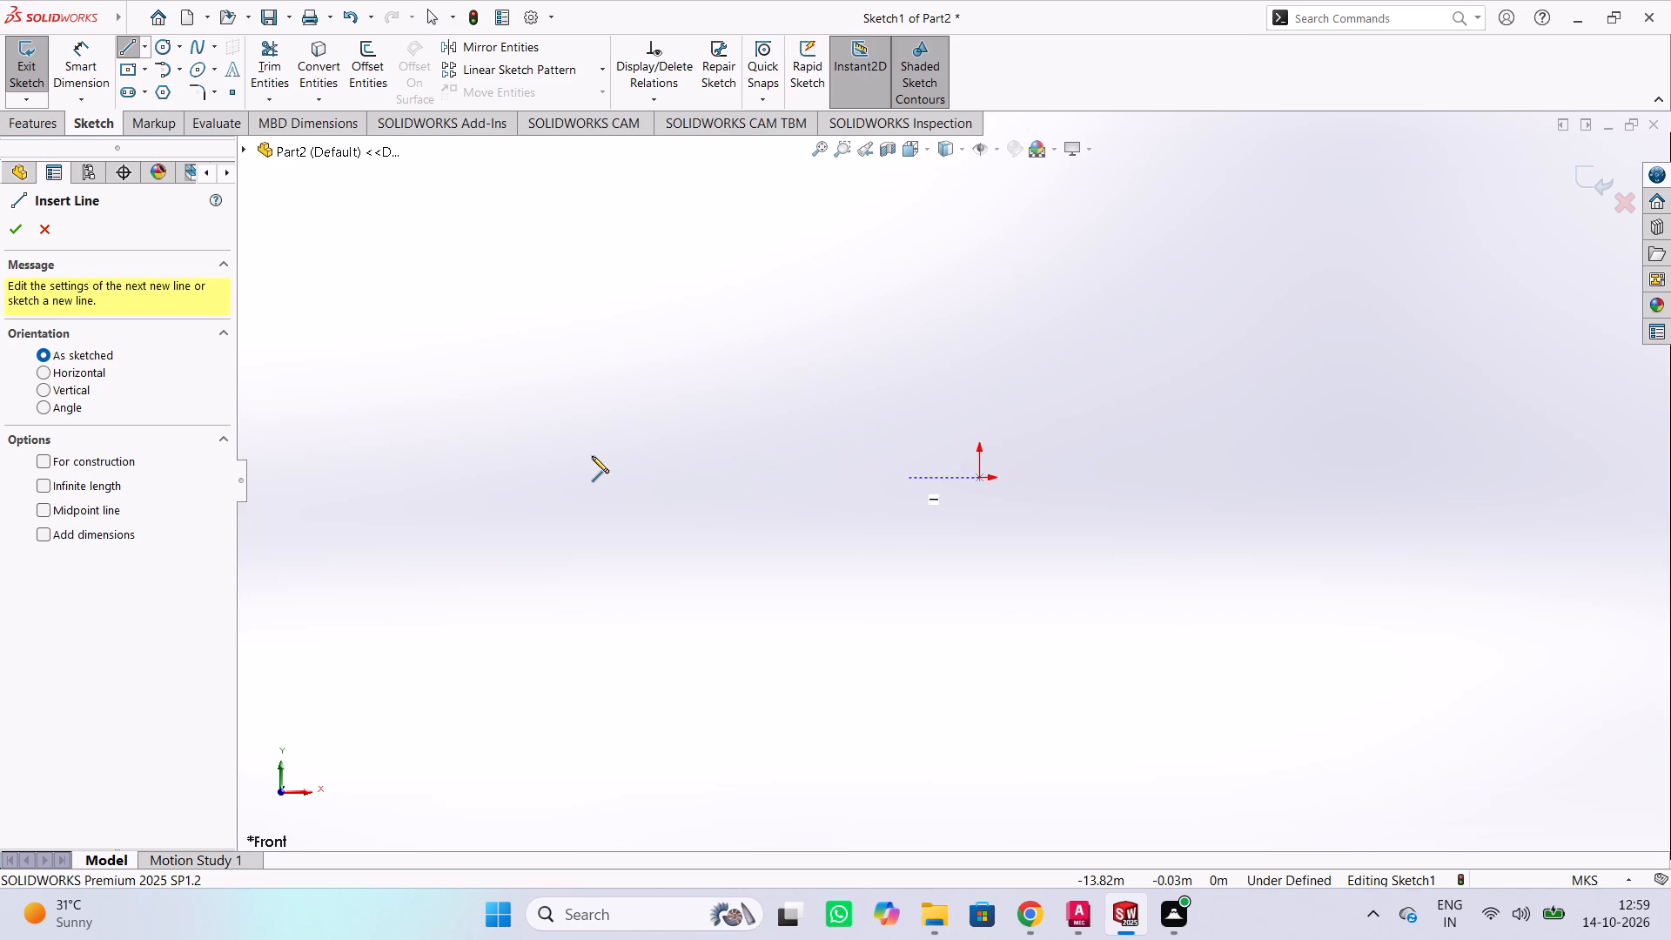
scroll(591, 456, "up", 2)
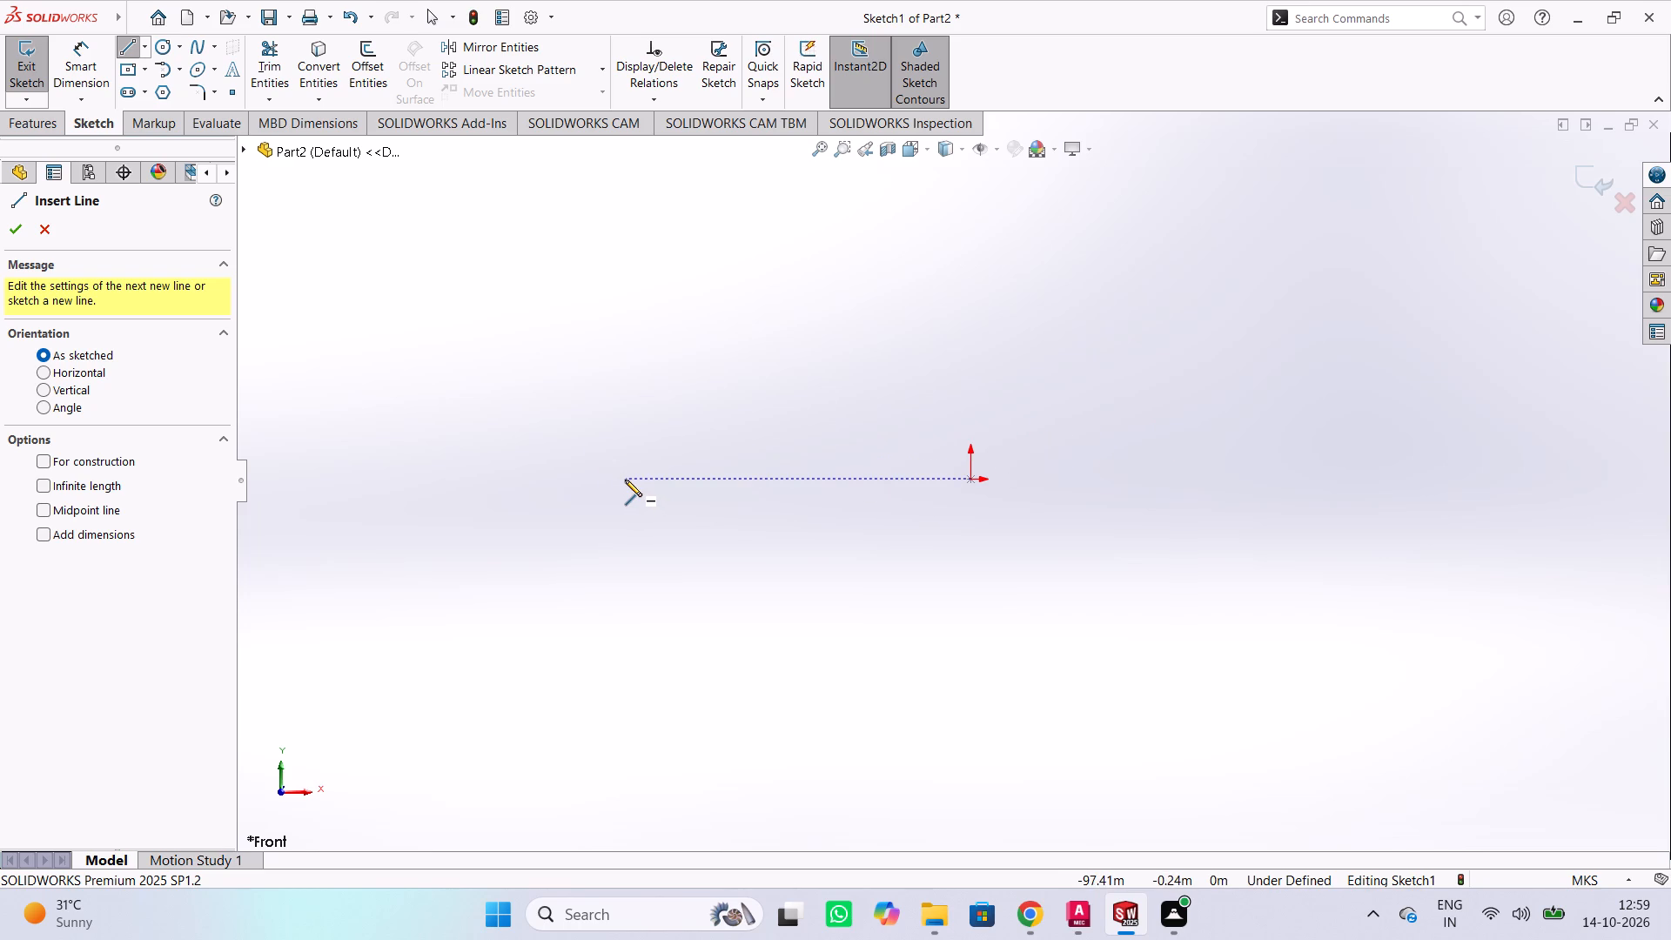
scroll(625, 480, "up", 5)
scroll(625, 480, "down", 4)
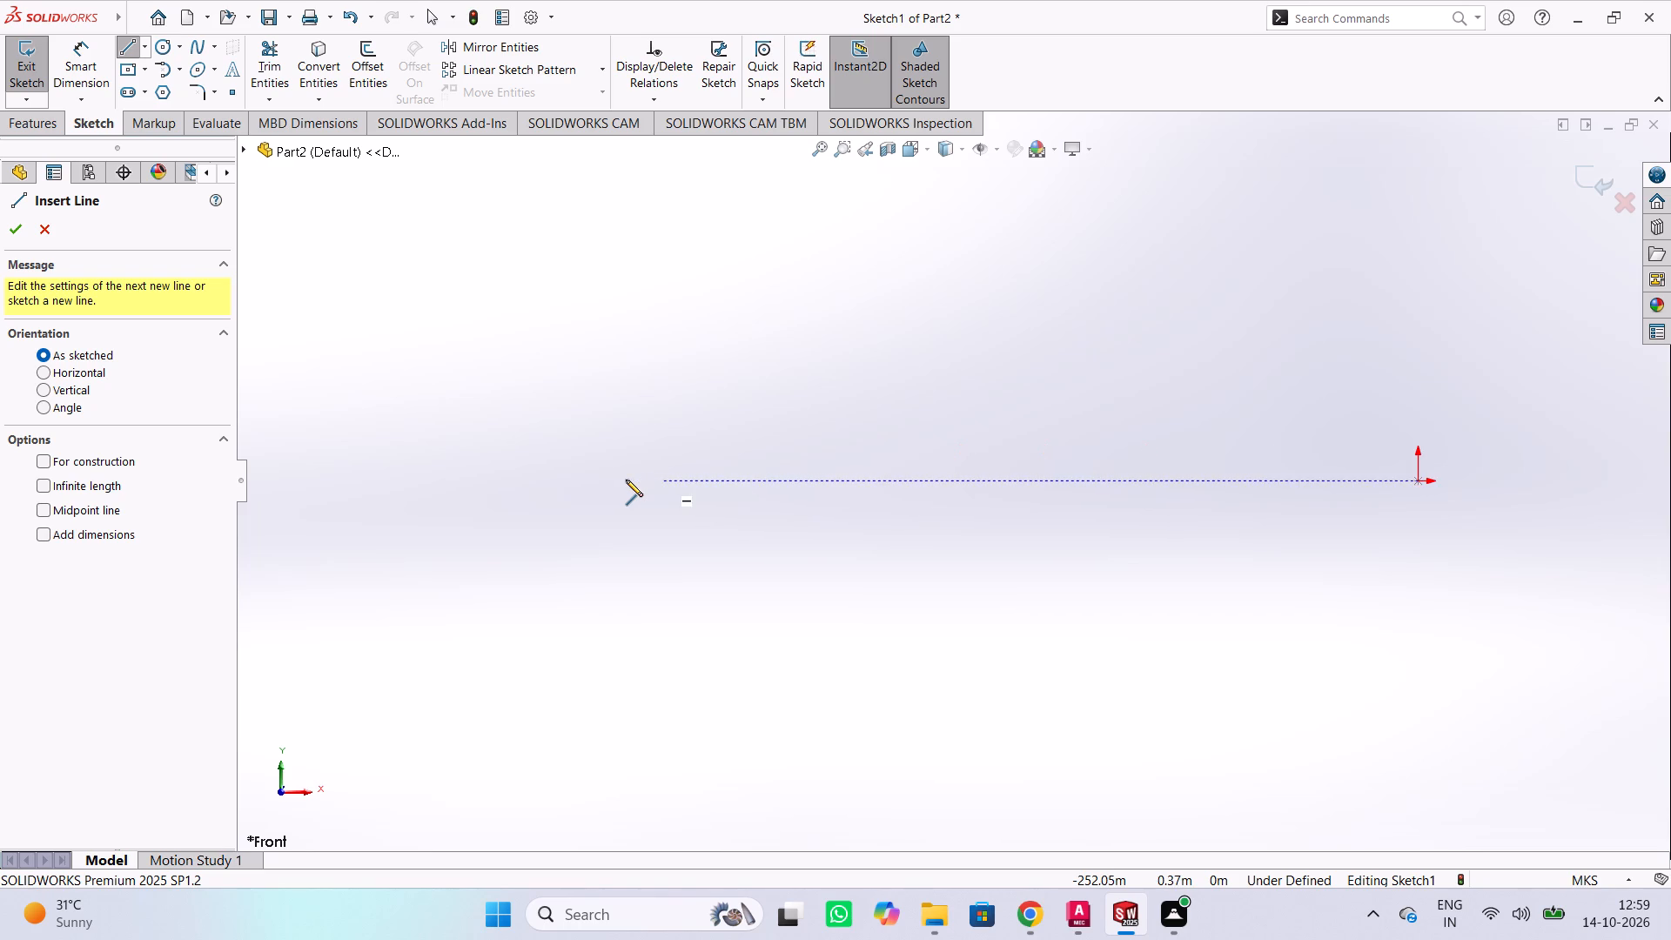
scroll(626, 480, "up", 4)
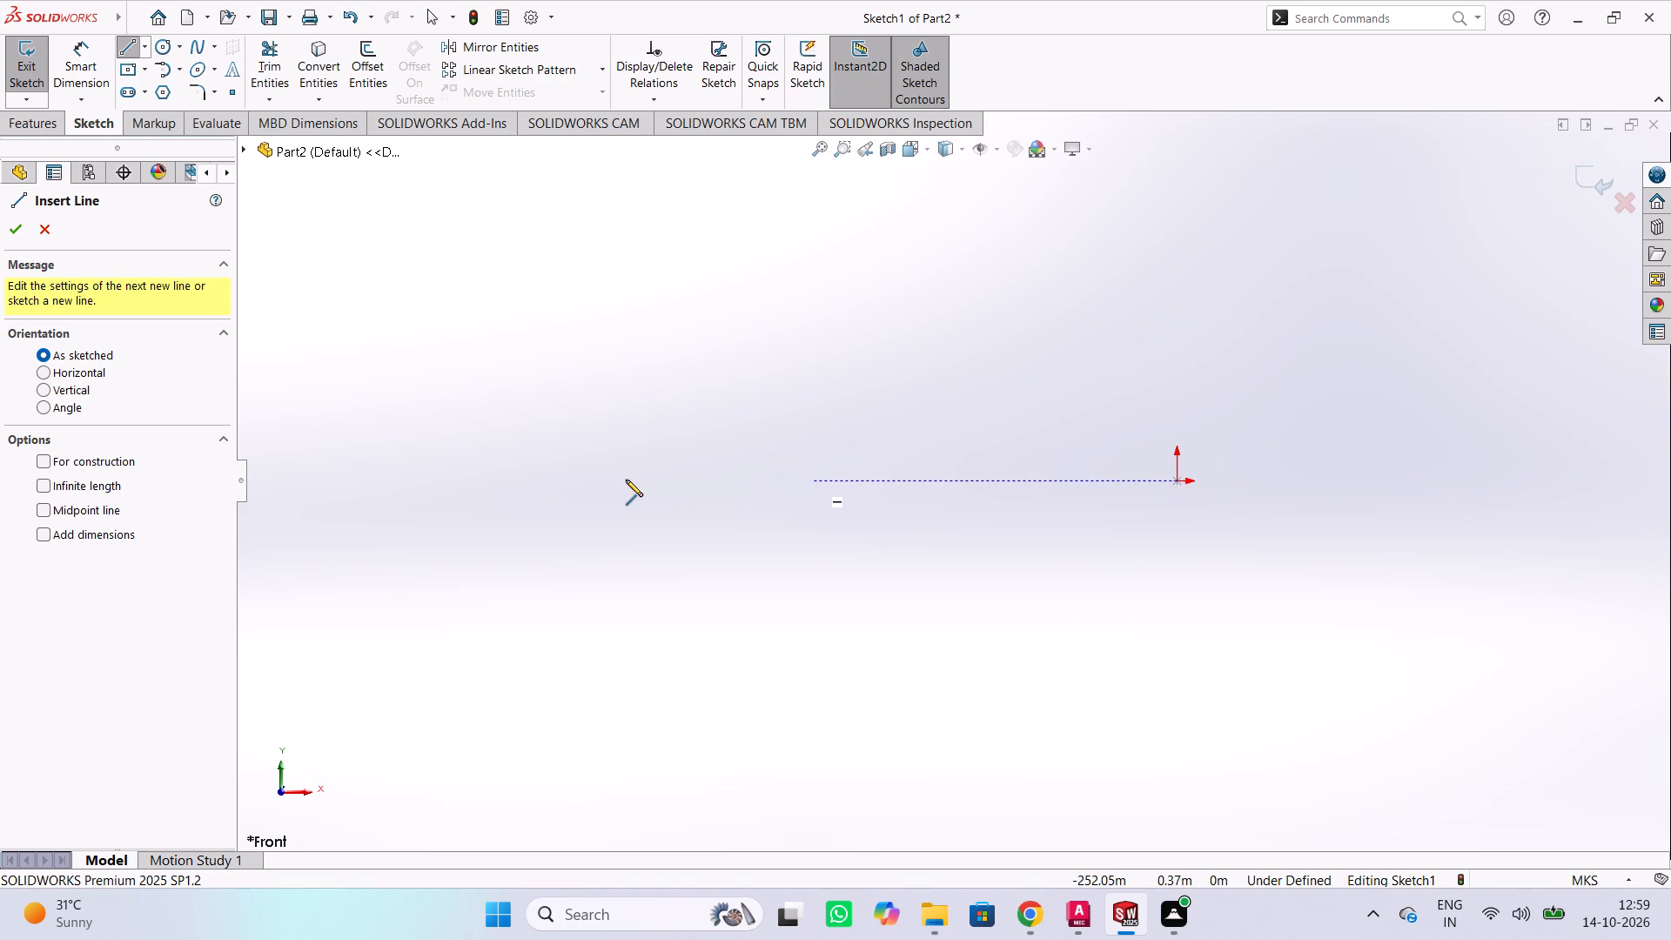
scroll(626, 480, "up", 2)
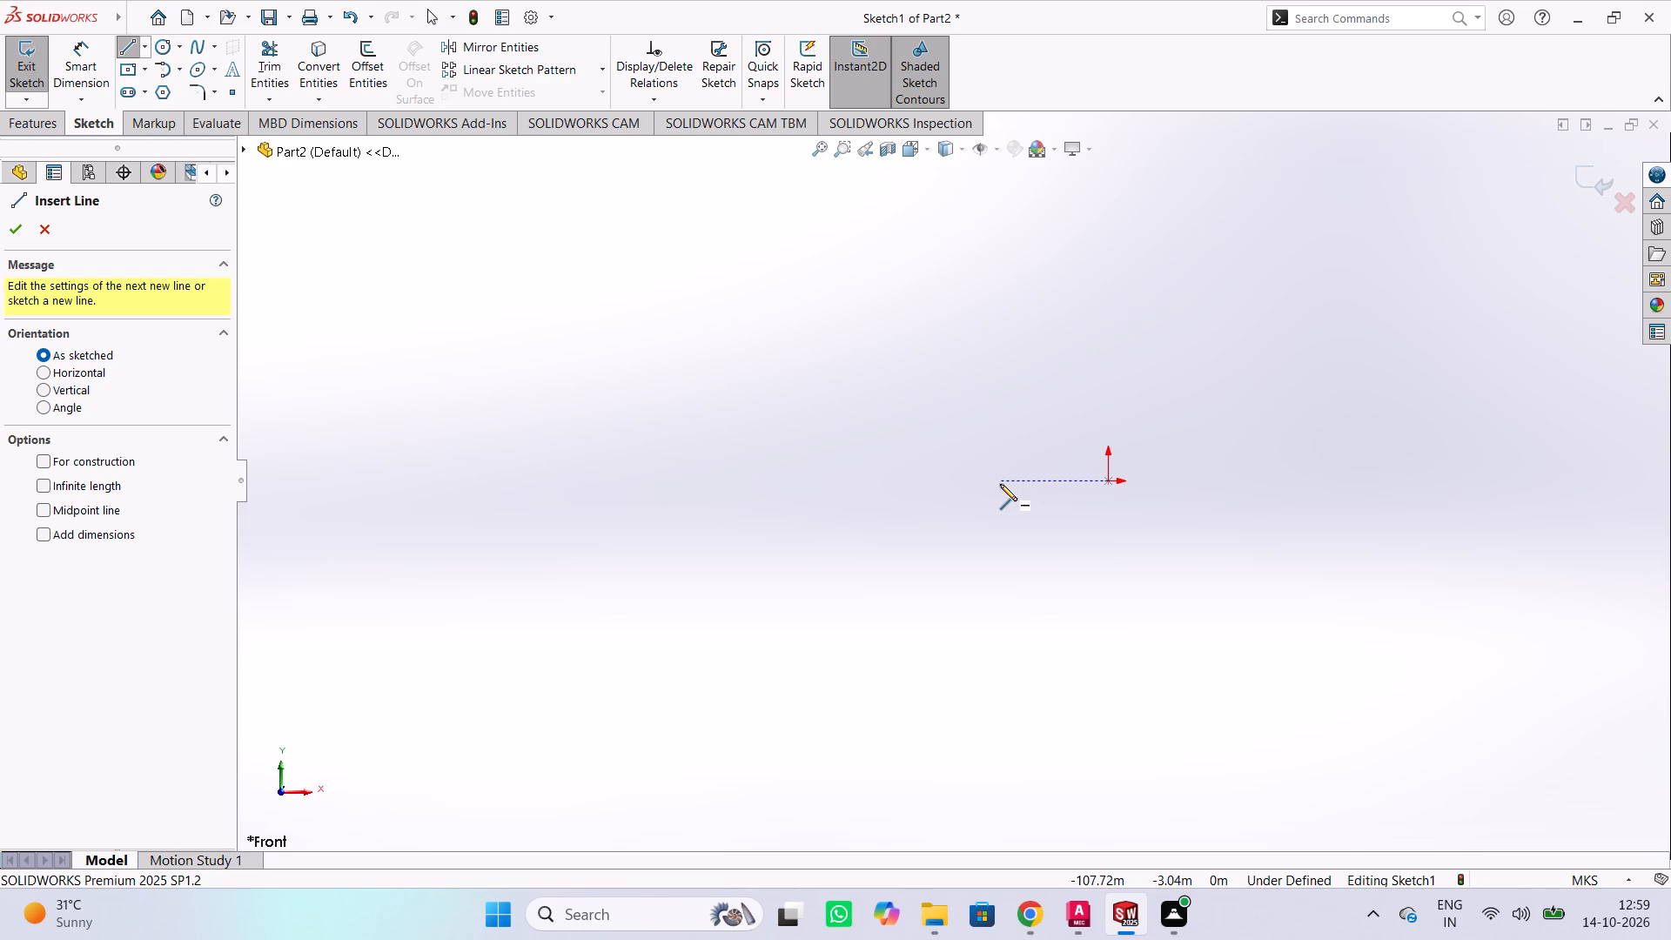
left_click(989, 480)
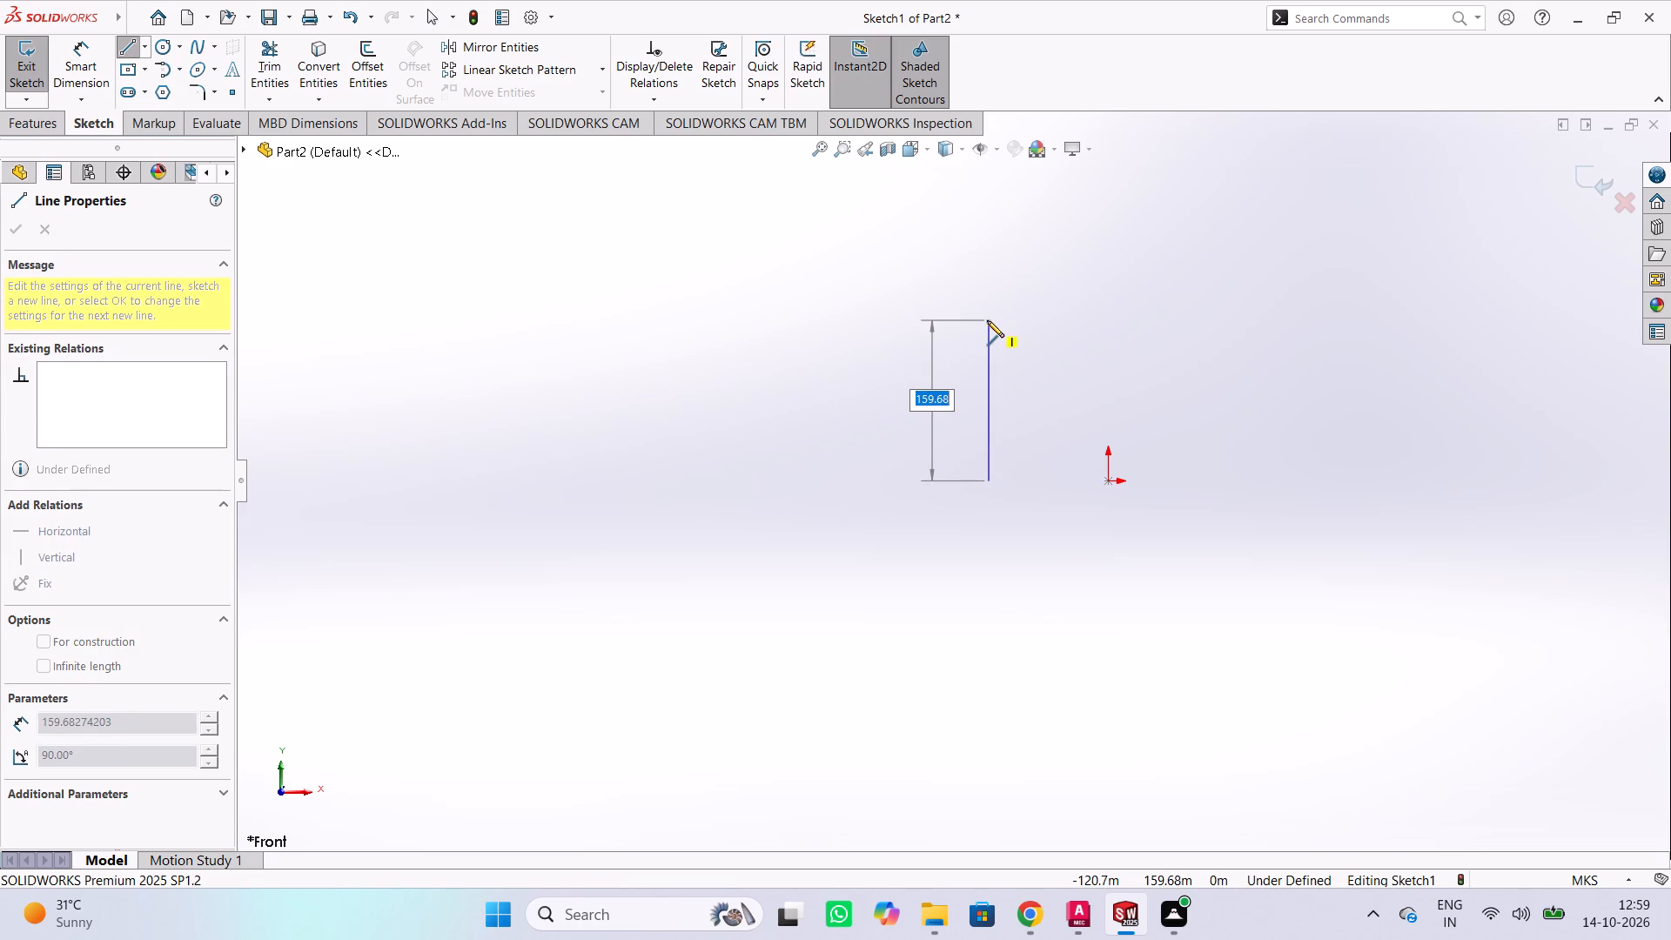
type("20")
key("Return")
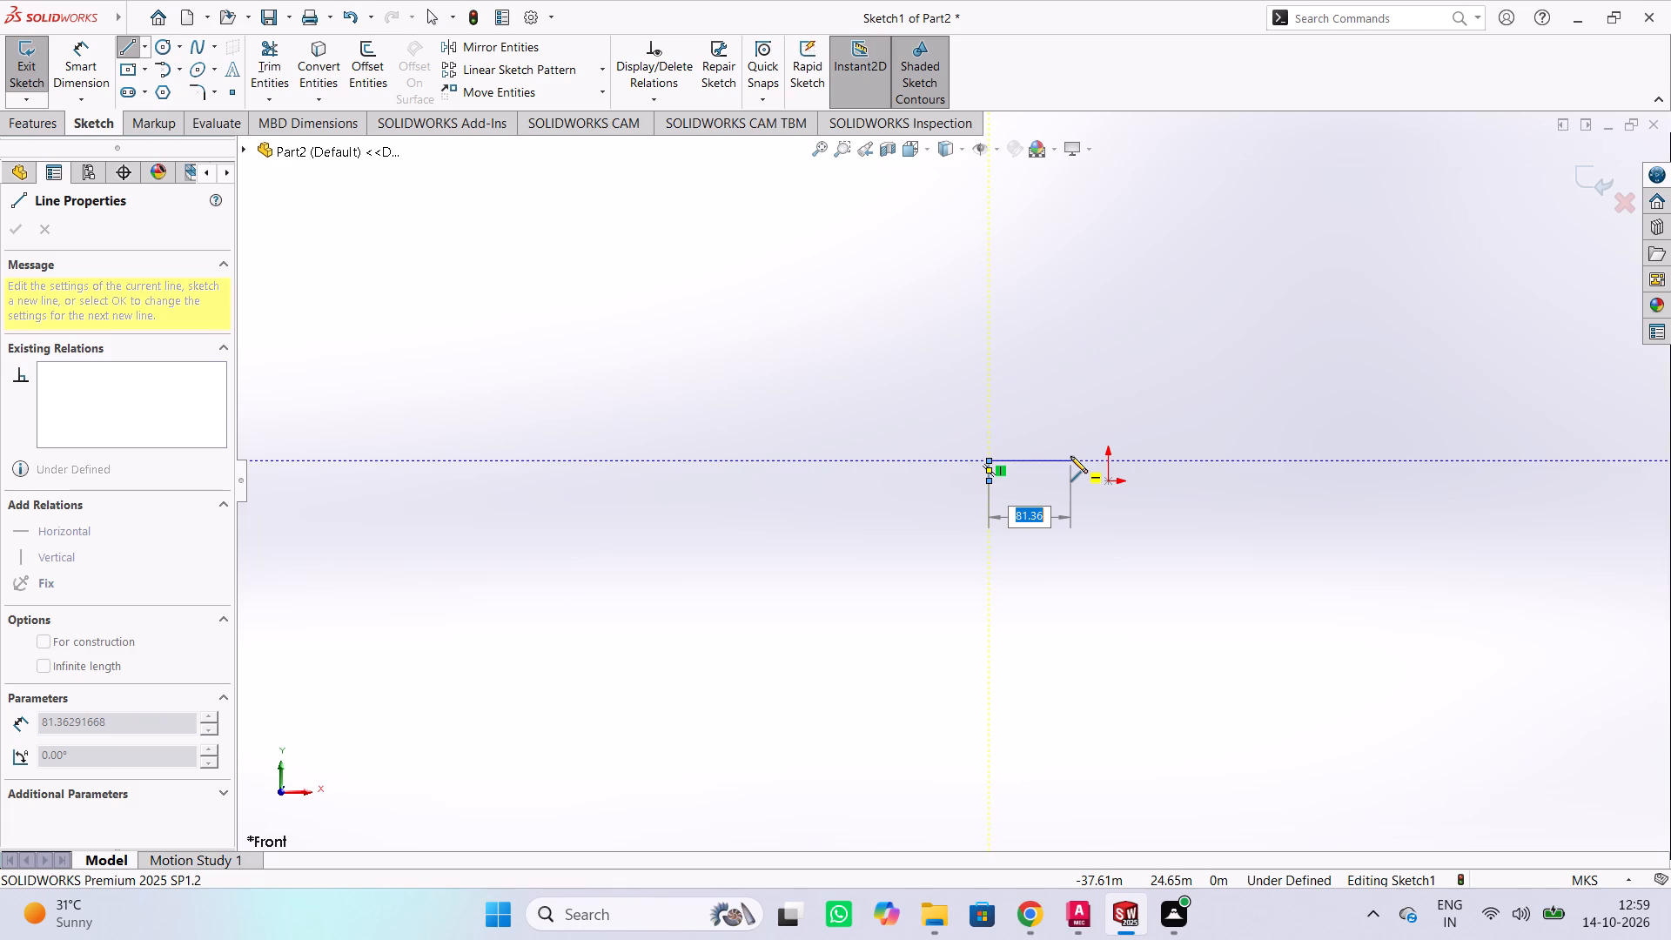
Continue the profile with a short horizontal line toward the origin, a vertical line up about 91 m, and a horizontal line back about 26 m.
left_click(1023, 459)
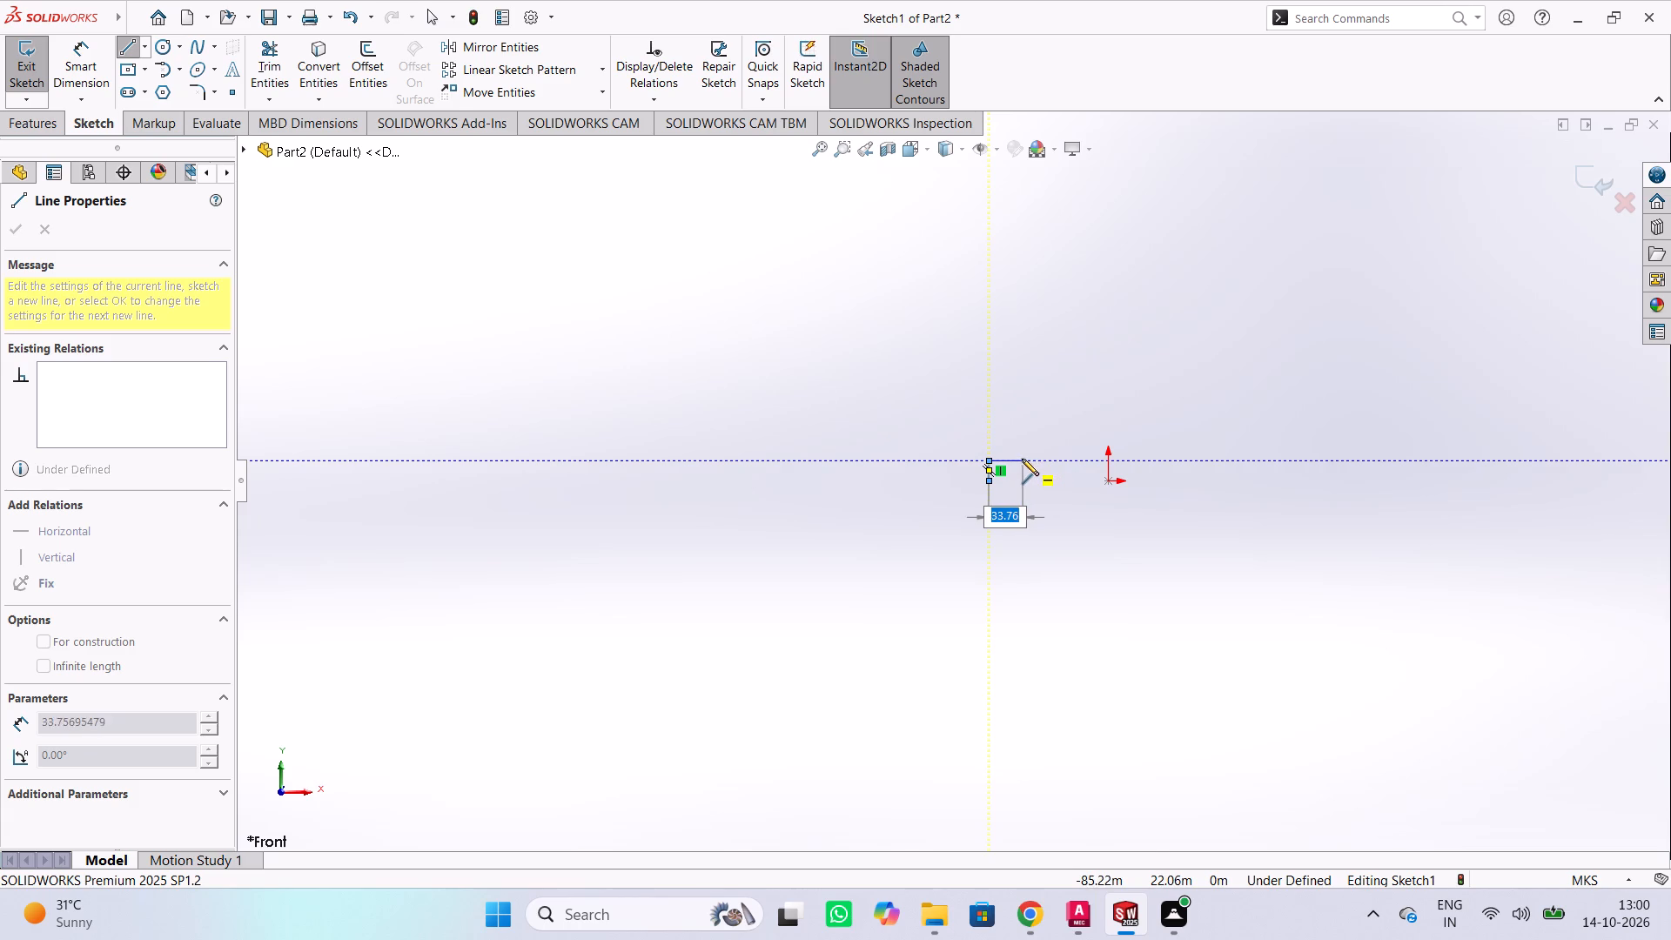
left_click(1021, 369)
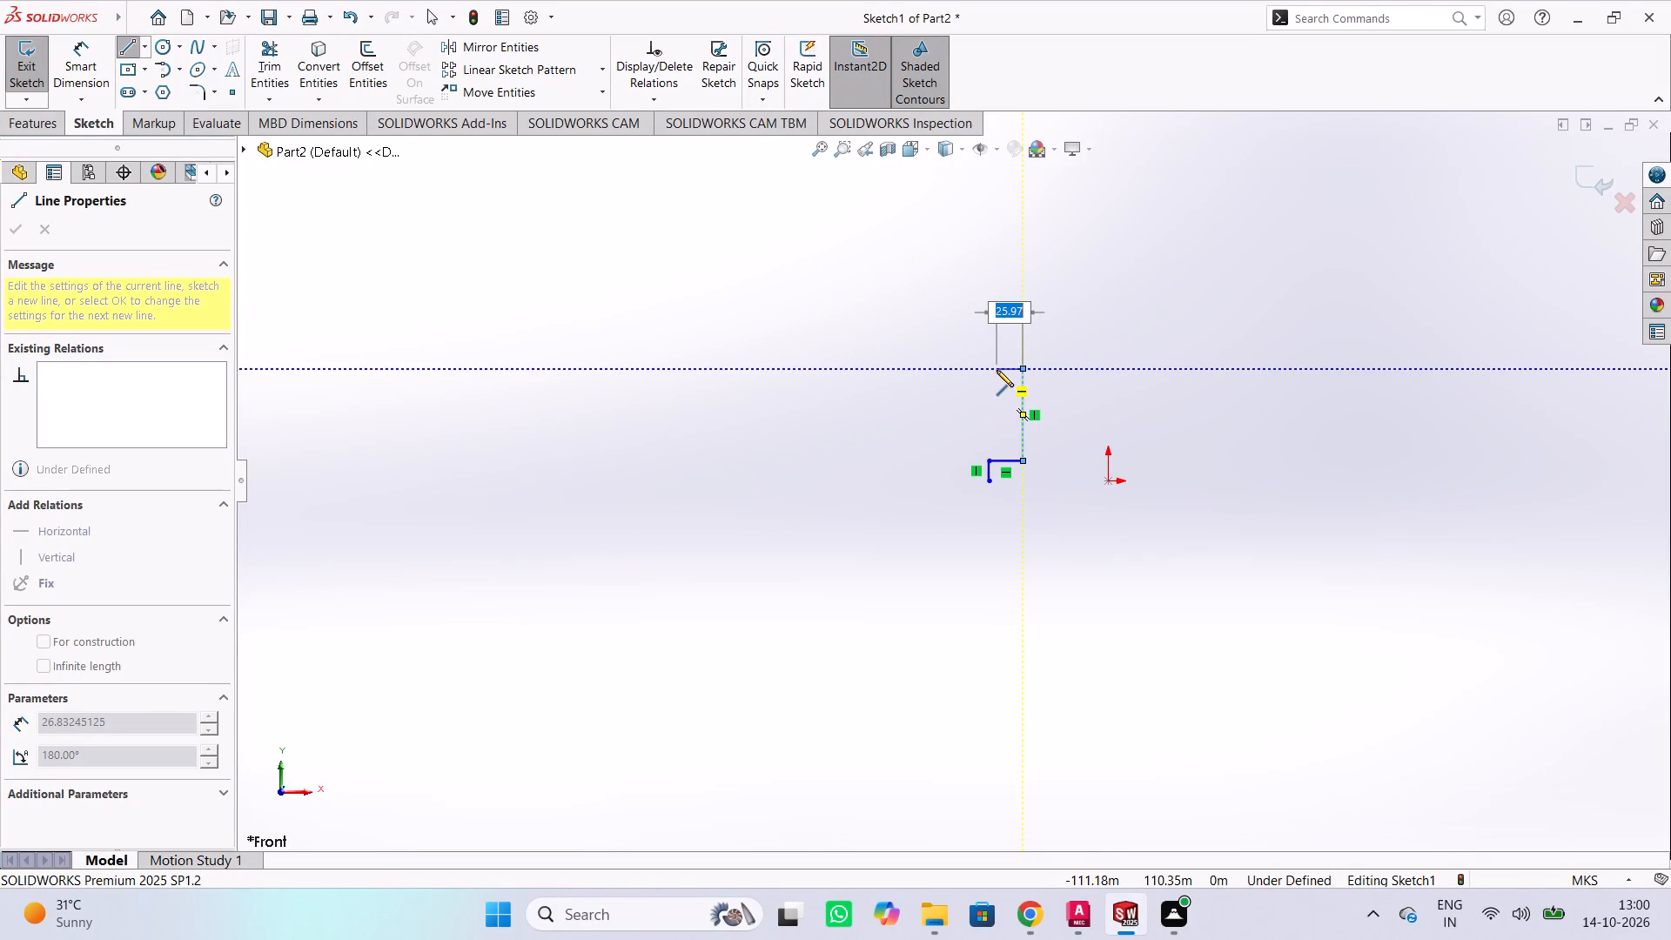
left_click(997, 370)
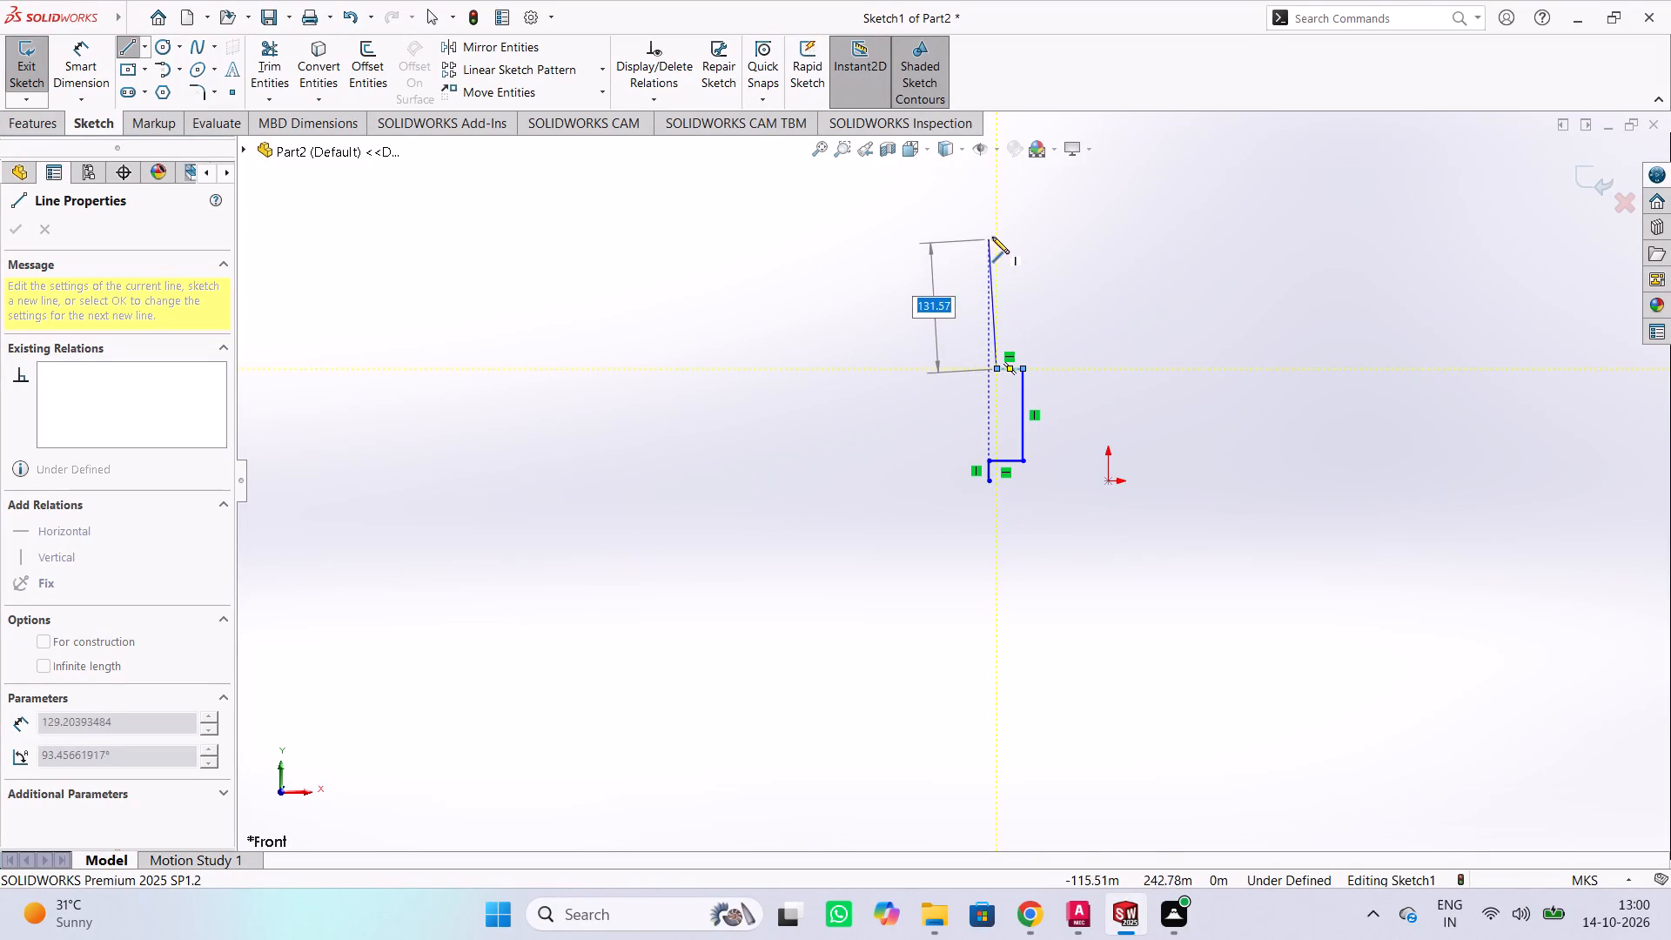
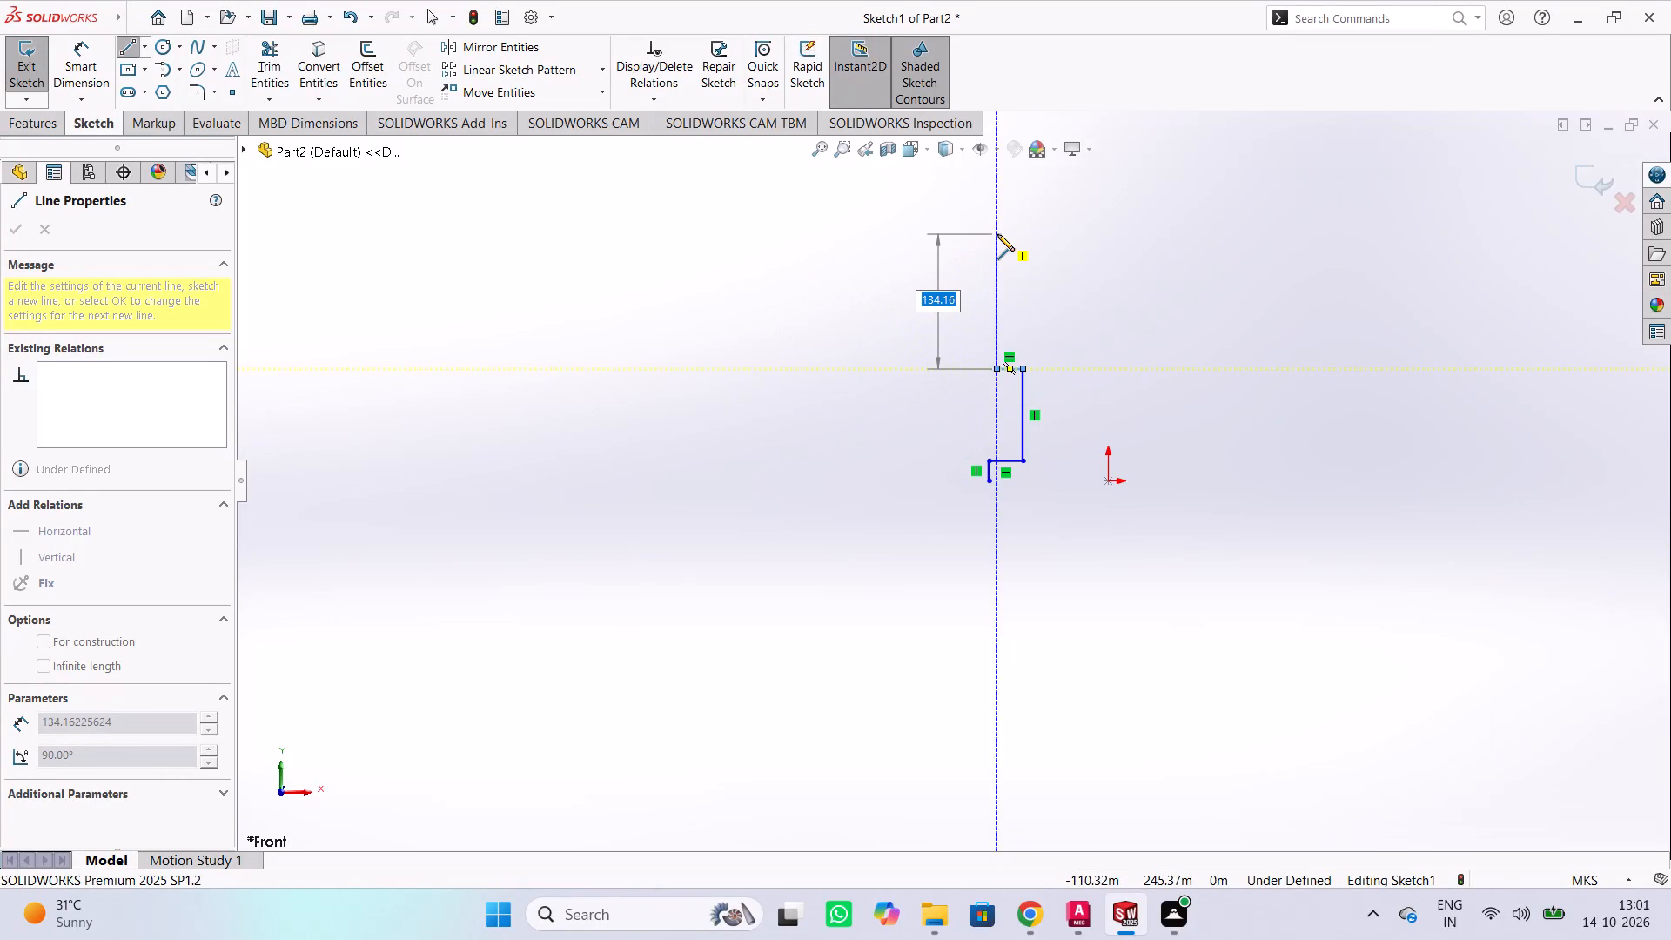
Continue the profile with a vertical line about 178 m upward from the end of the upper short horizontal line.
scroll(997, 234, "down", 3)
scroll(991, 227, "up", 1)
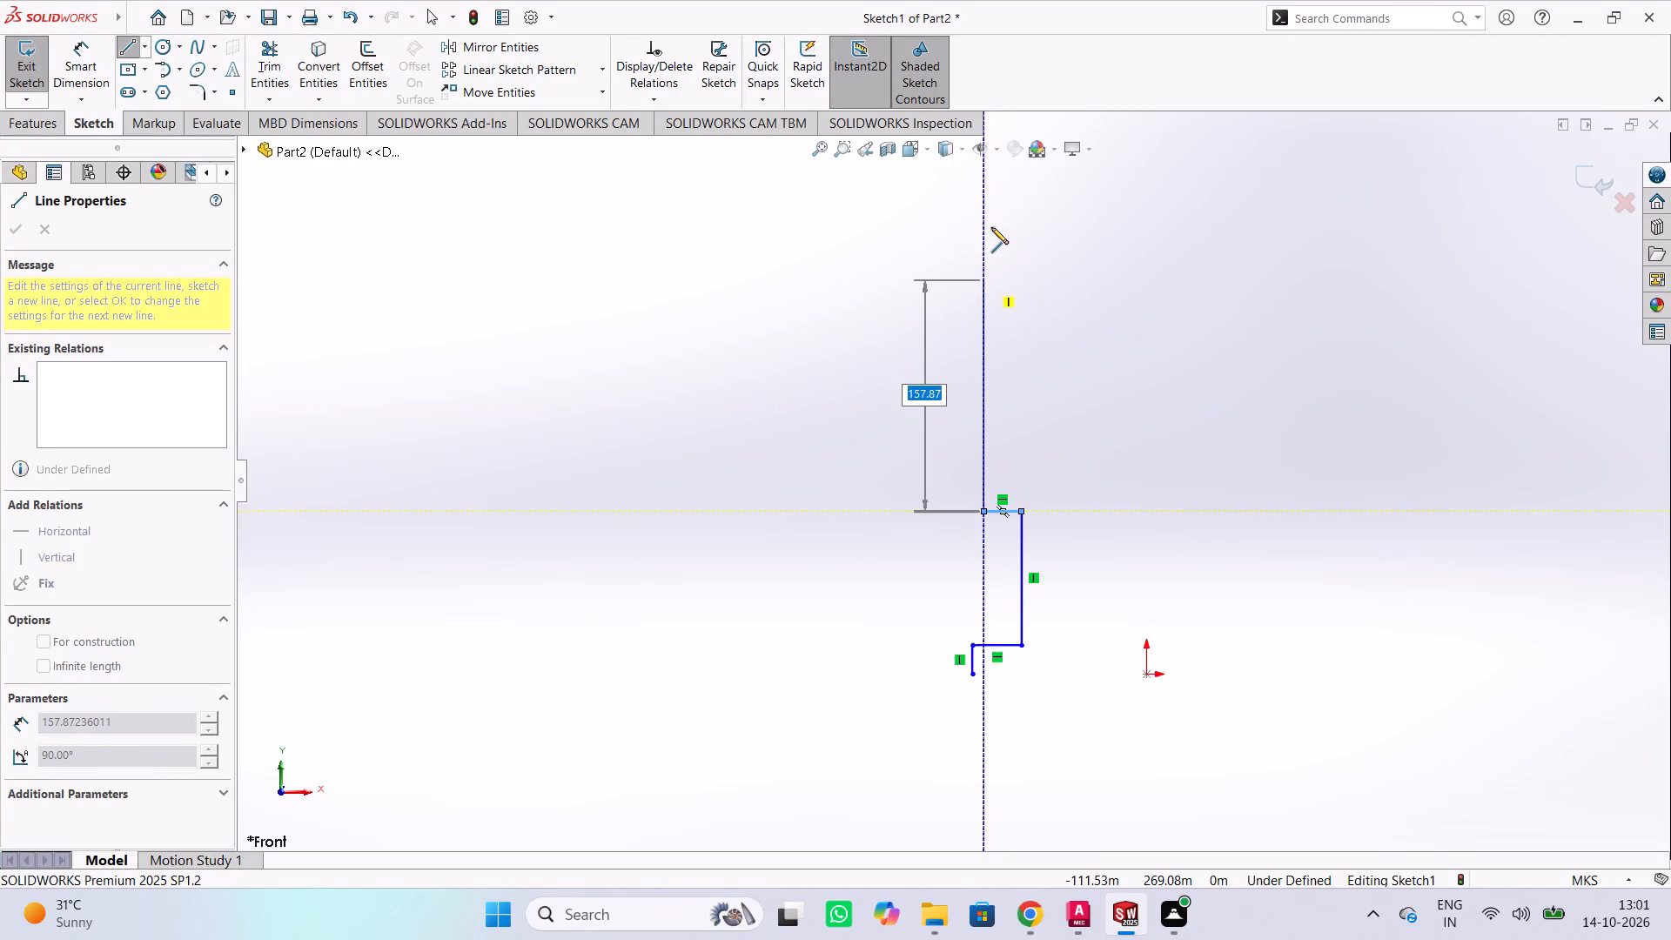
scroll(991, 227, "up", 2)
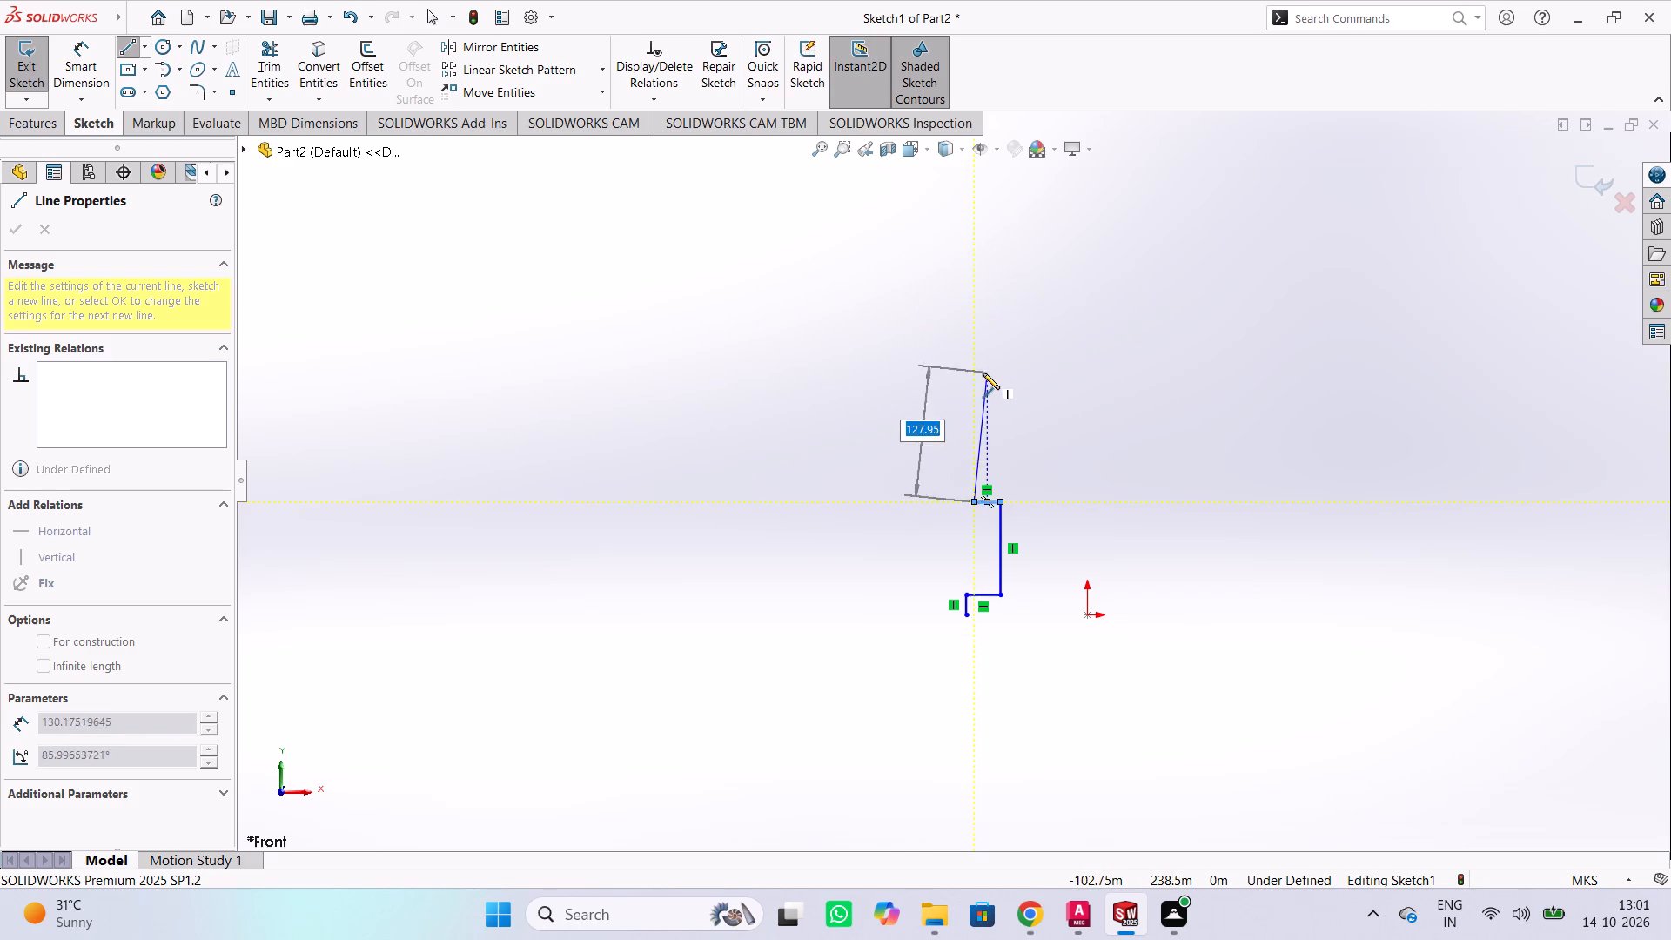
left_click(973, 321)
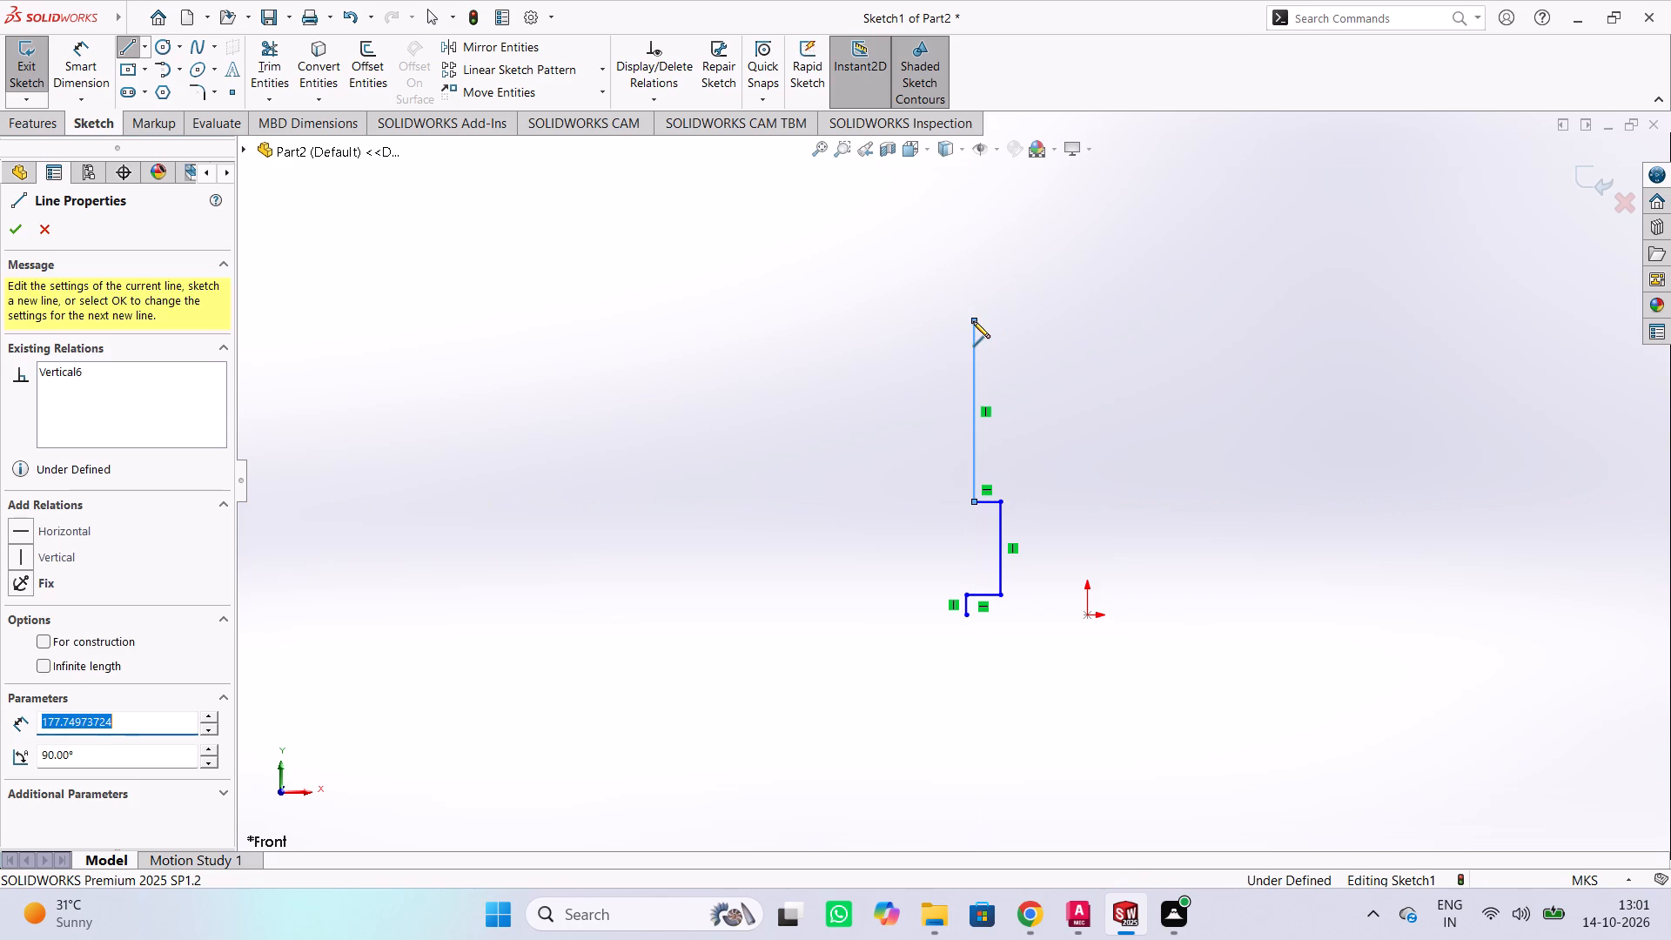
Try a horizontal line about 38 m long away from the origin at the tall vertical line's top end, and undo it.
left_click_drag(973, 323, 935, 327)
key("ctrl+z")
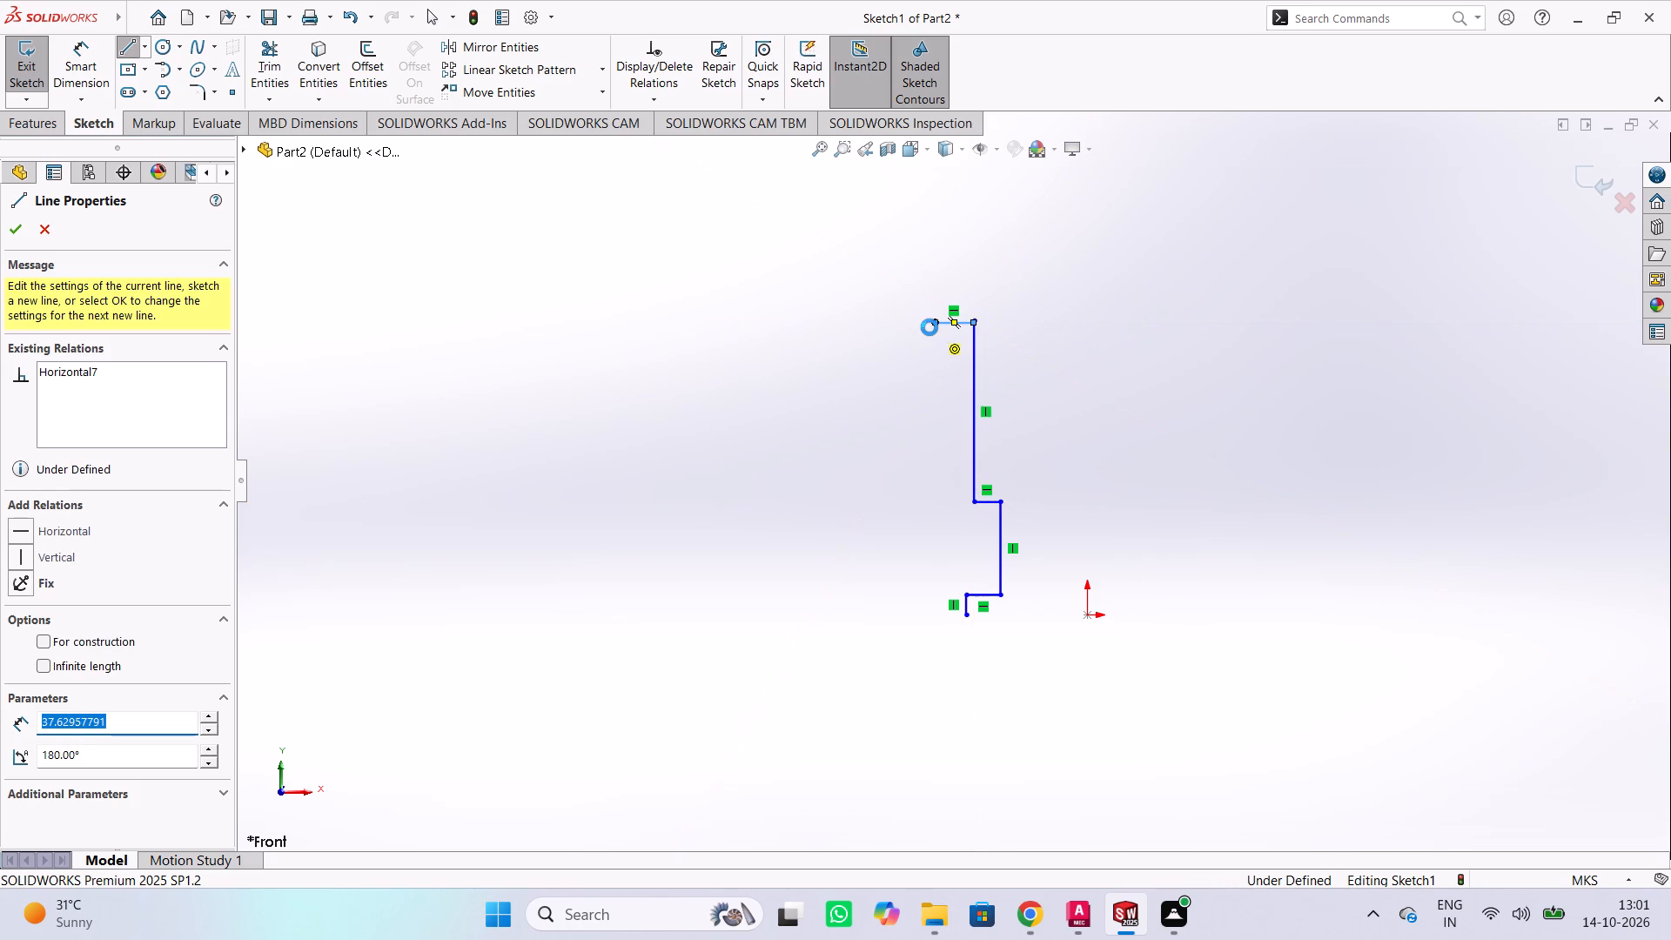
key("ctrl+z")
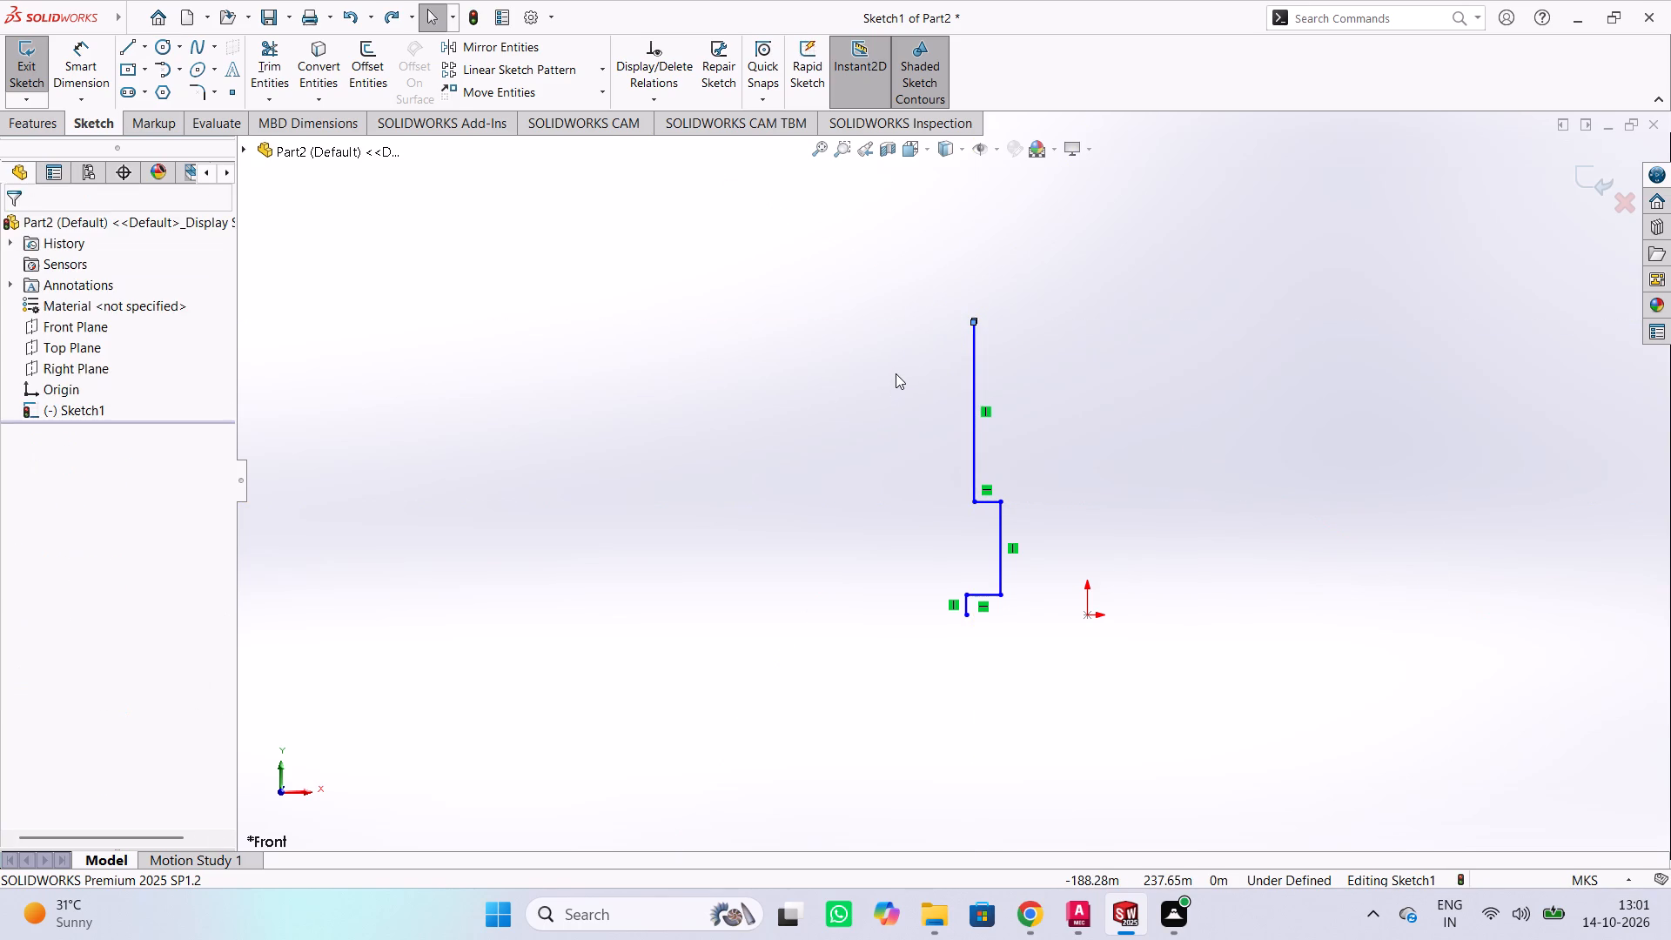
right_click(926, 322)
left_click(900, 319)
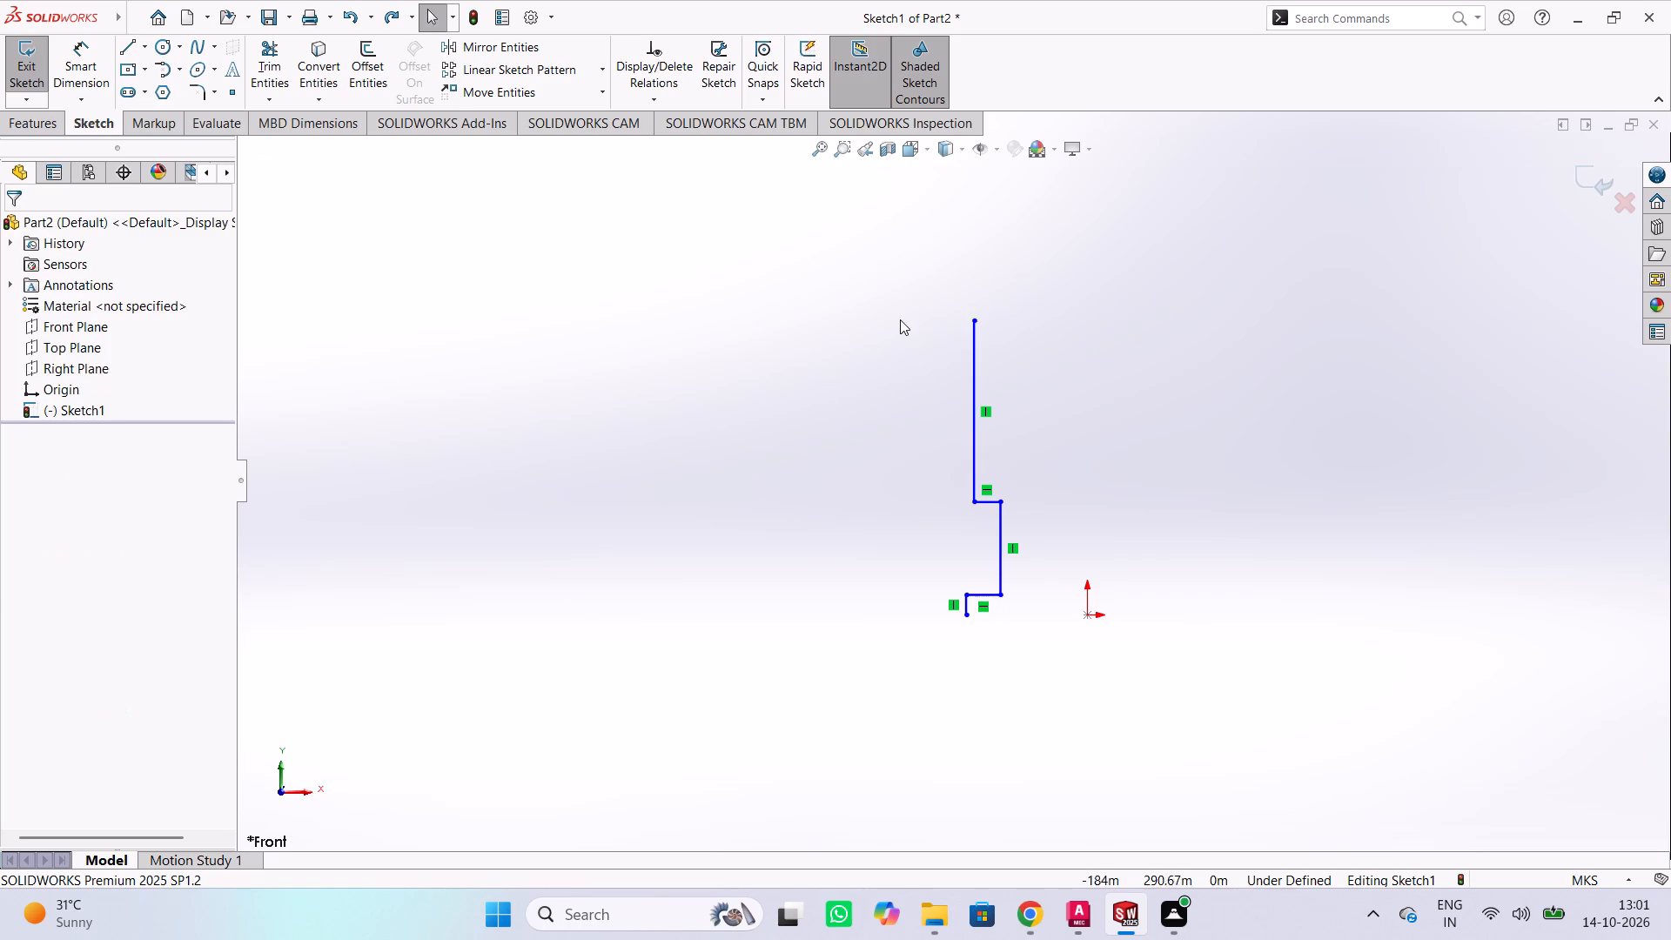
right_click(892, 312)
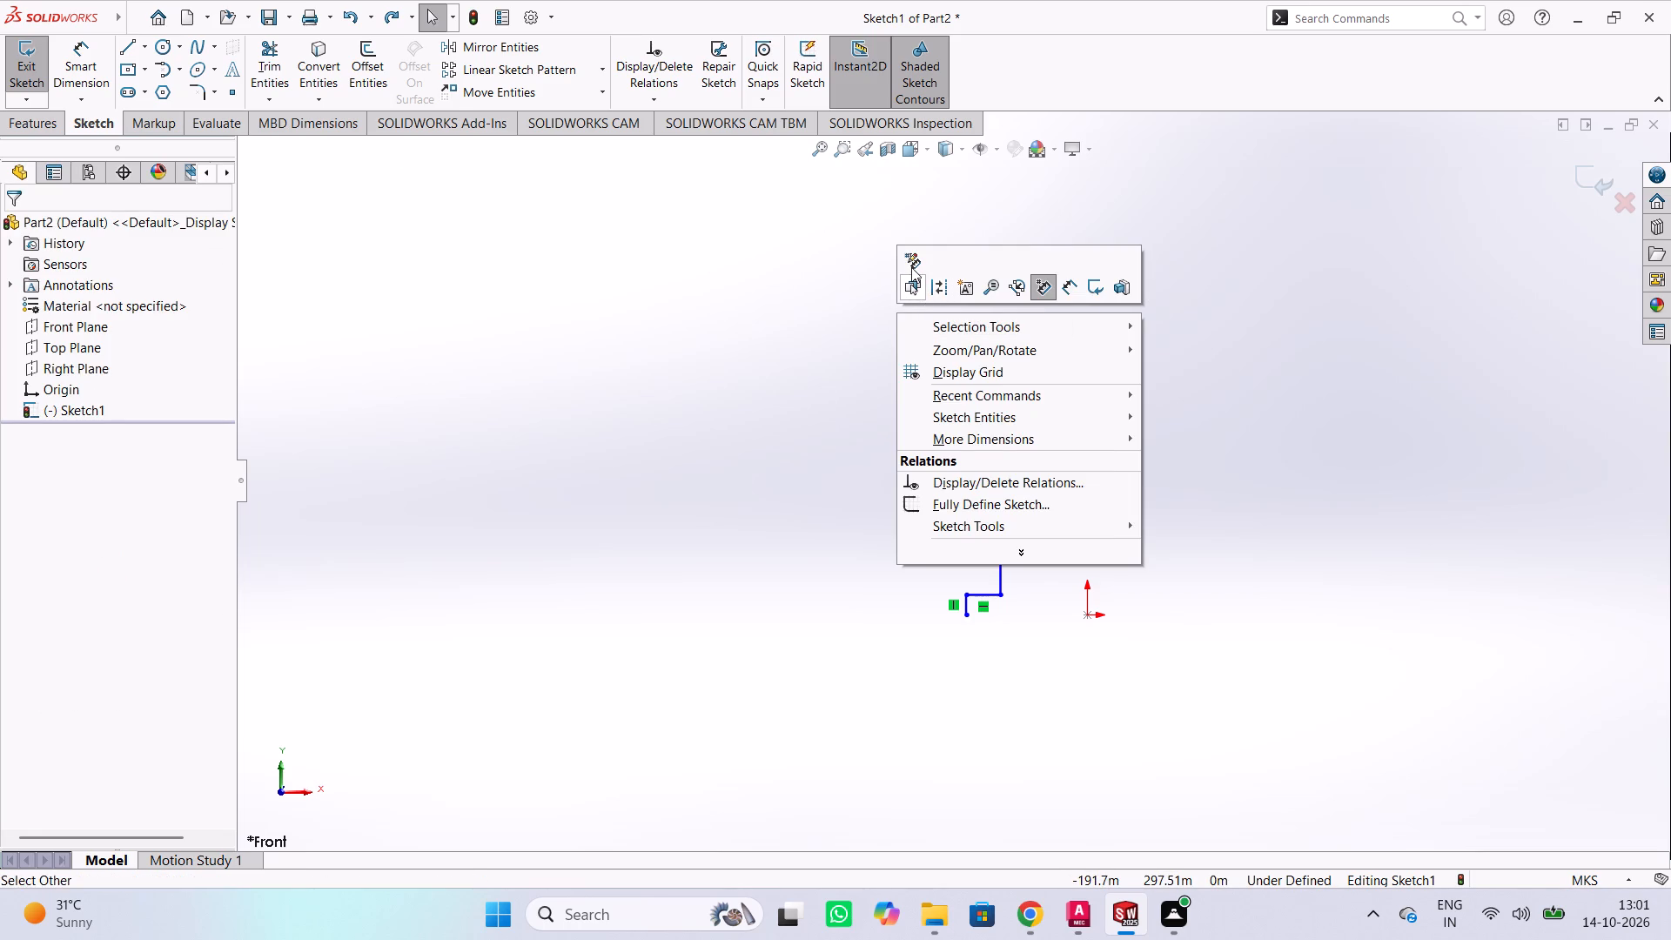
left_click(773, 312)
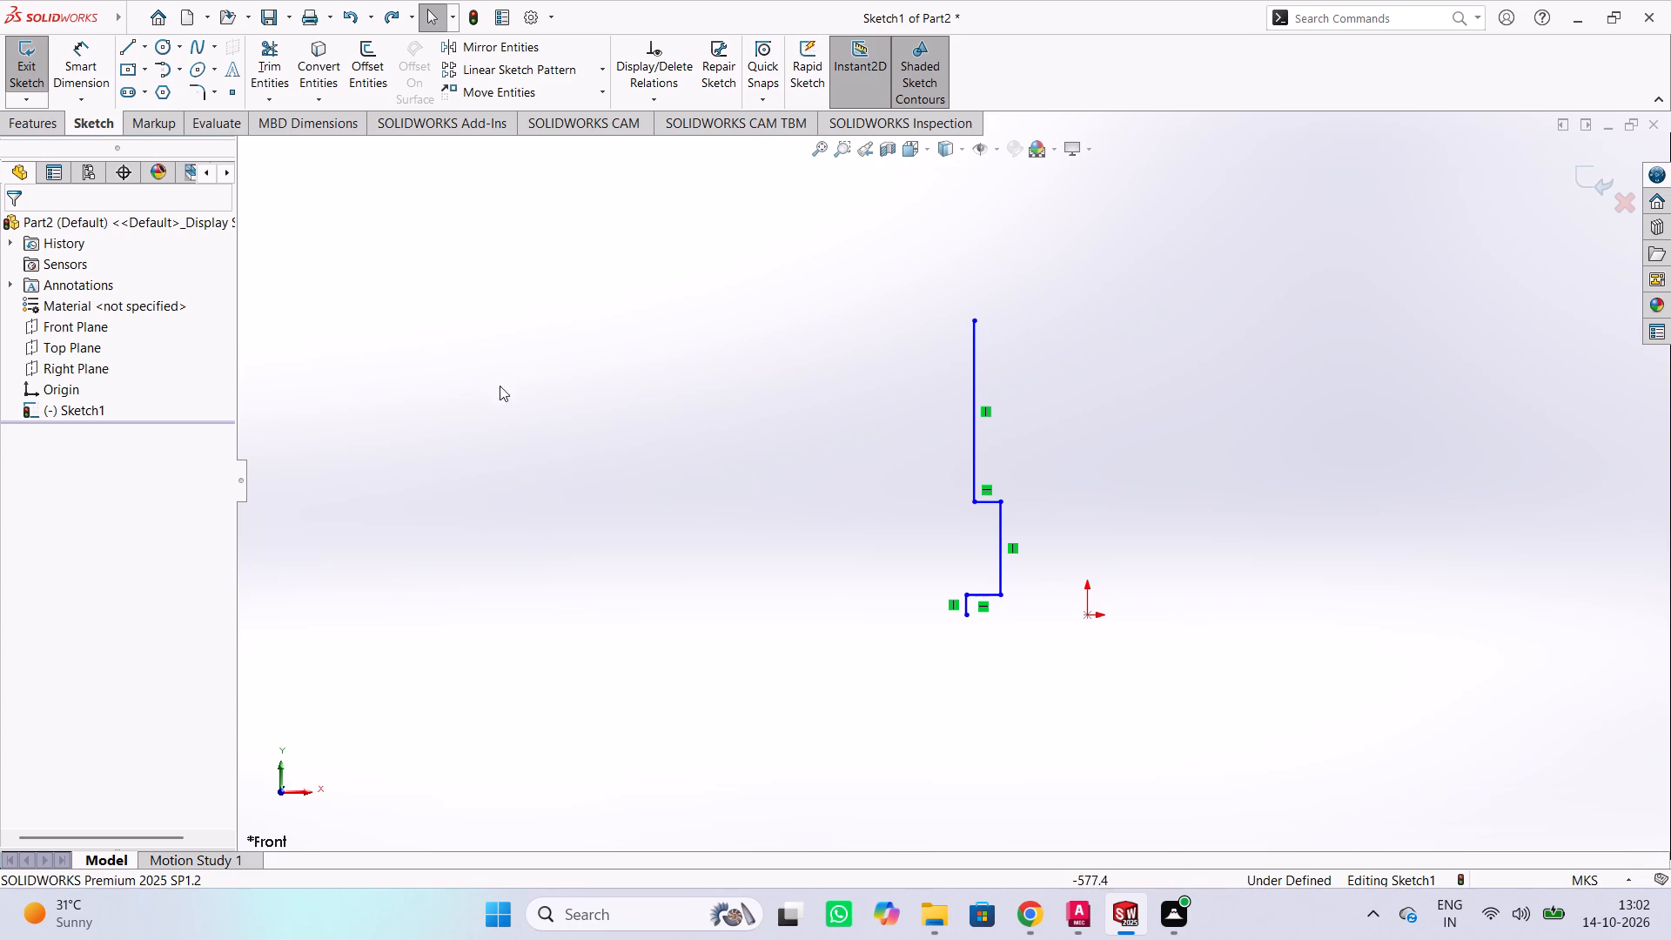
From the tall line's top end, sketch a horizontal line about 77 m away from the origin and a 20 m vertical line upward.
left_click(117, 47)
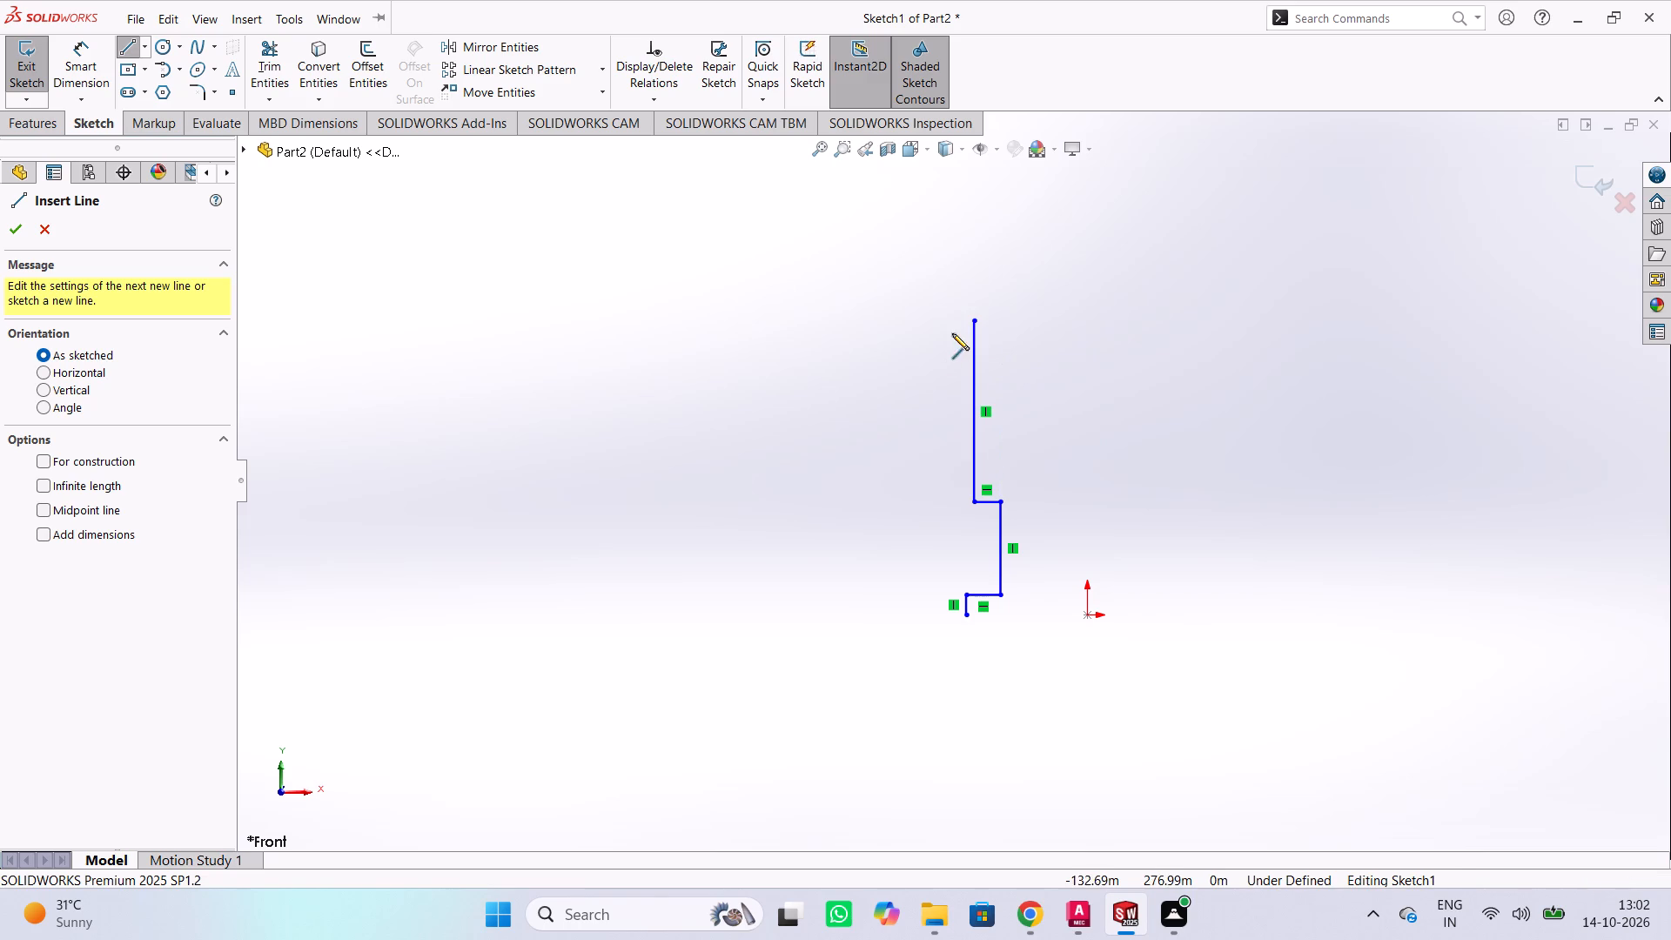
scroll(948, 311, "up", 3)
scroll(948, 311, "down", 2)
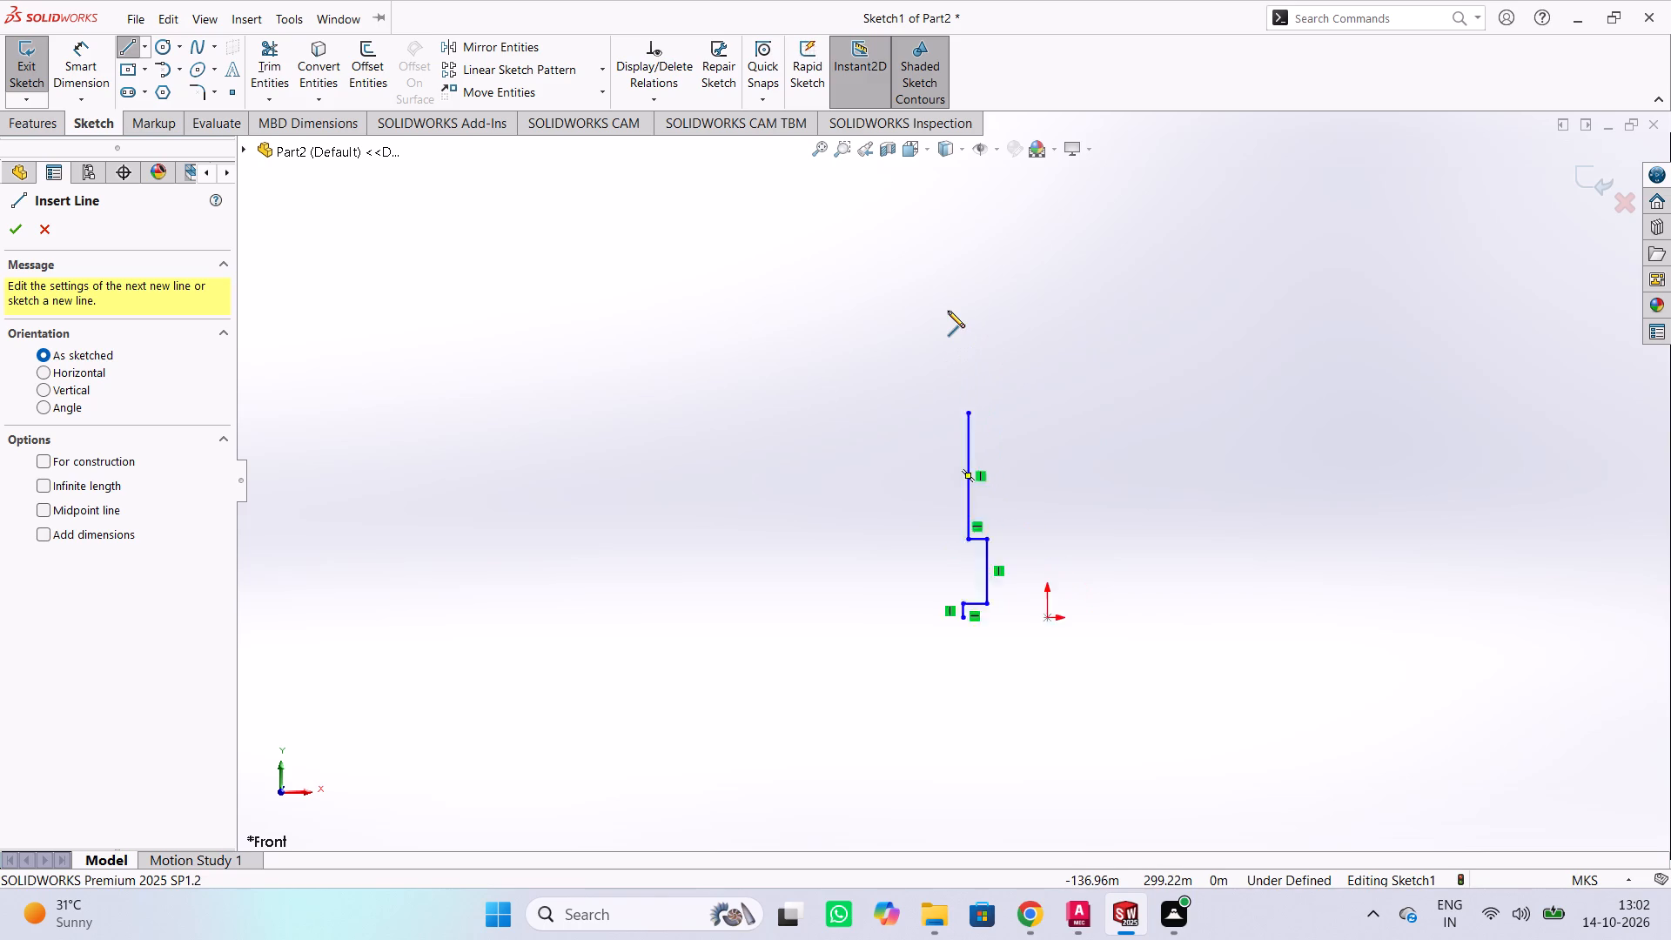
scroll(948, 311, "down", 1)
scroll(1013, 445, "down", 1)
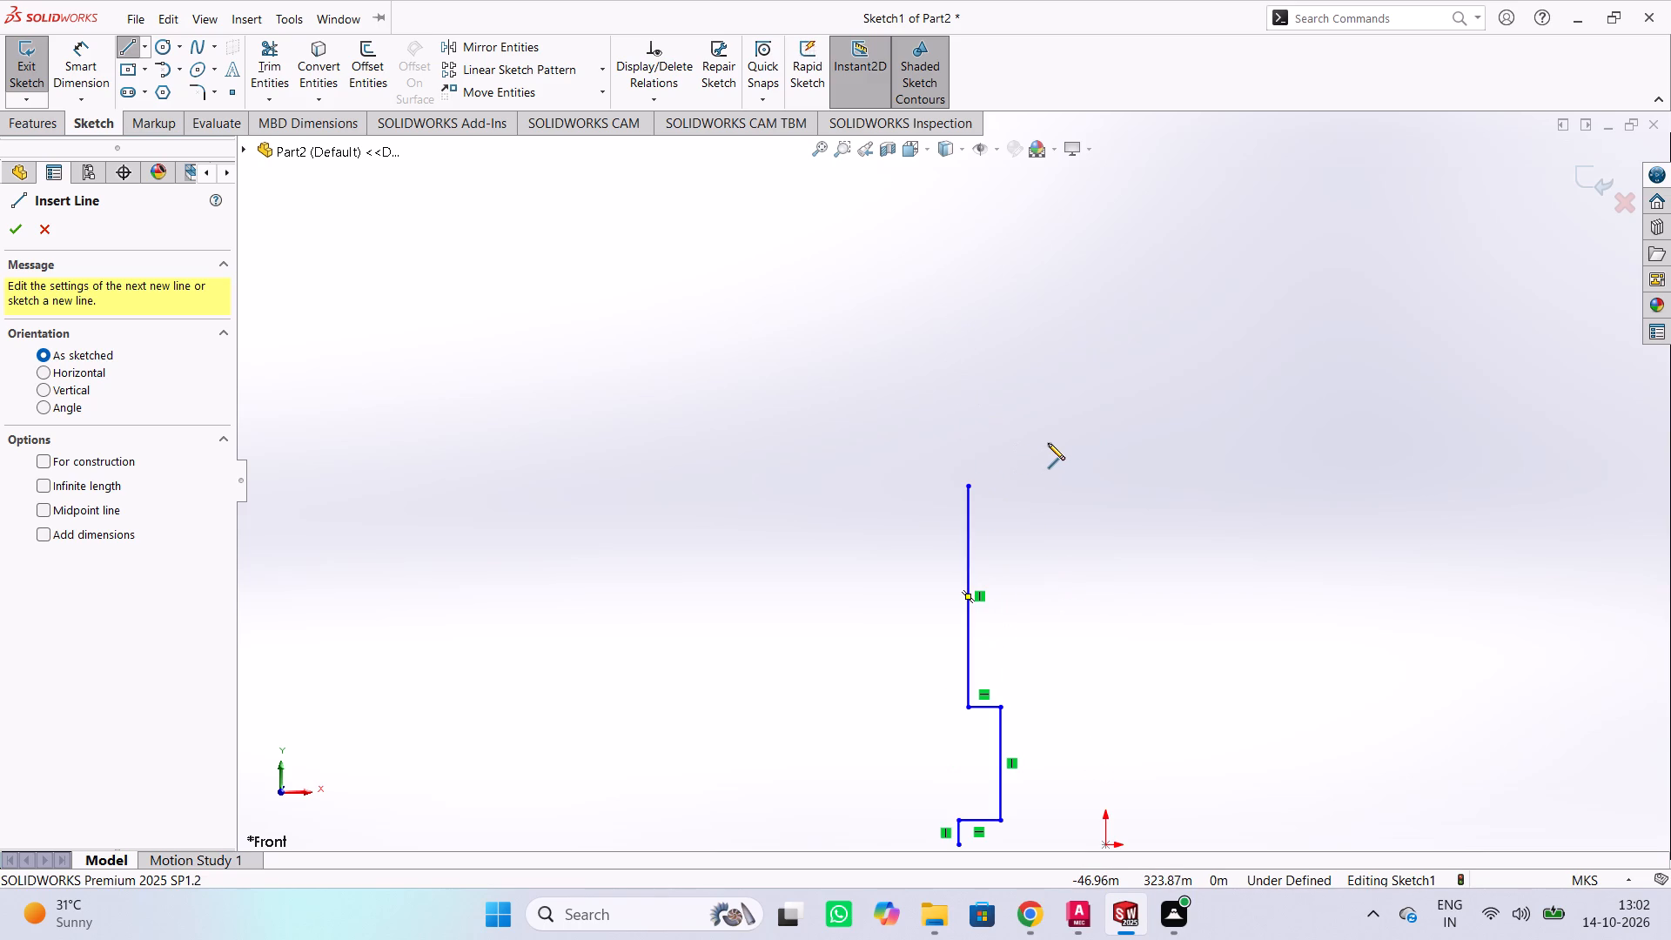
left_click(970, 487)
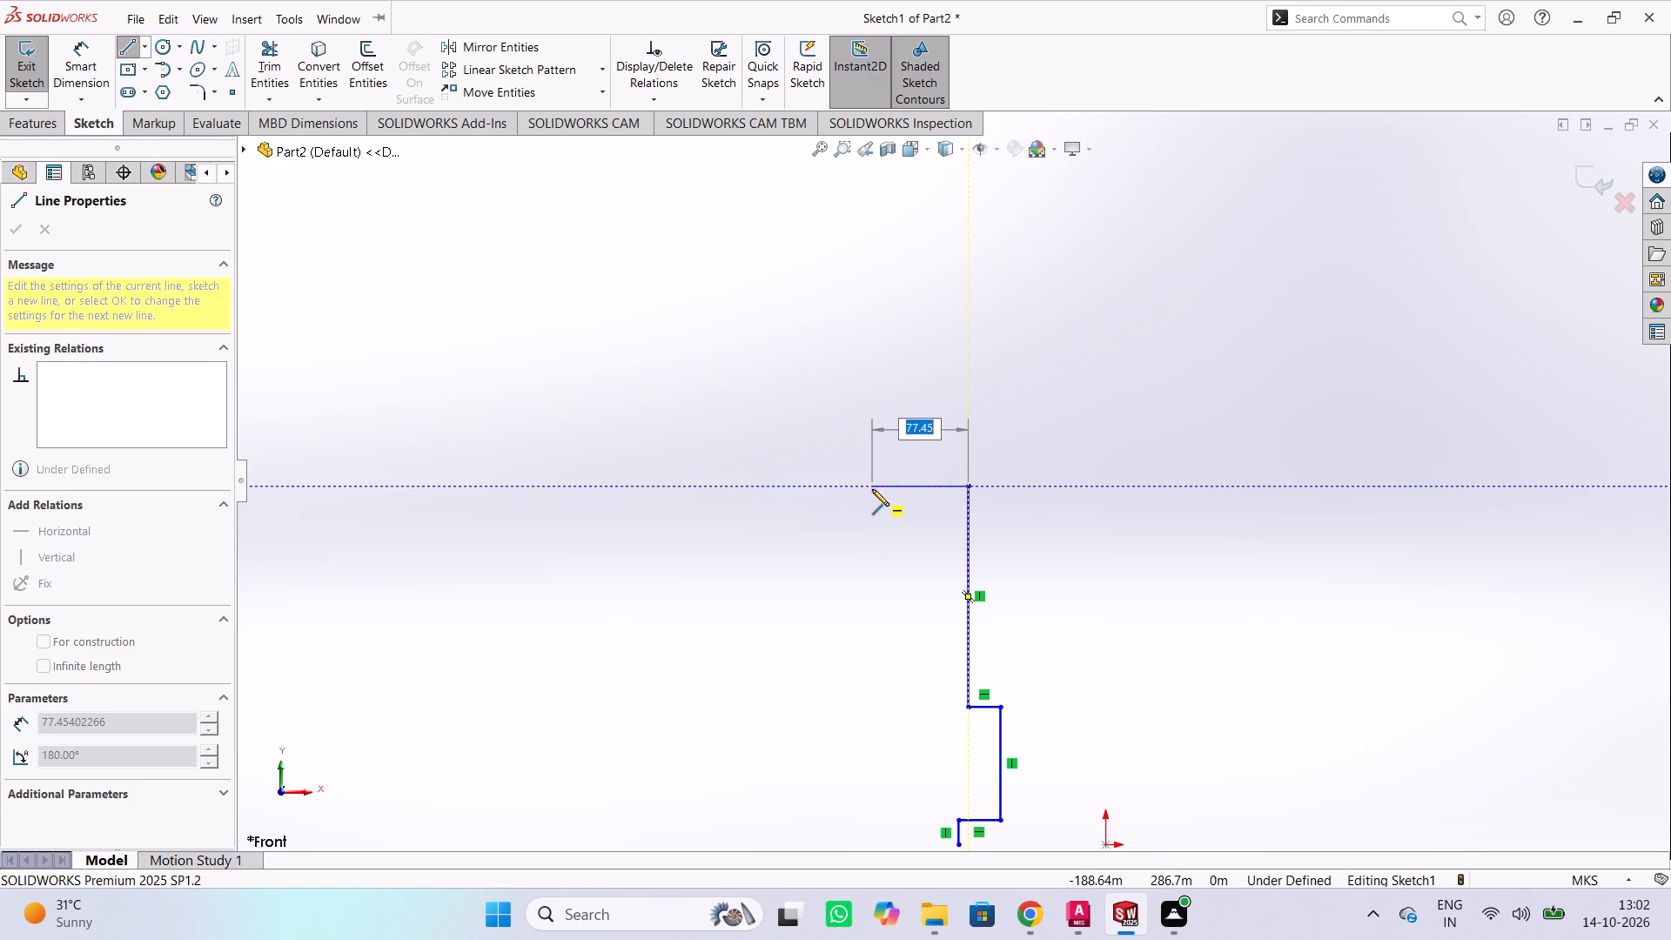
left_click(872, 489)
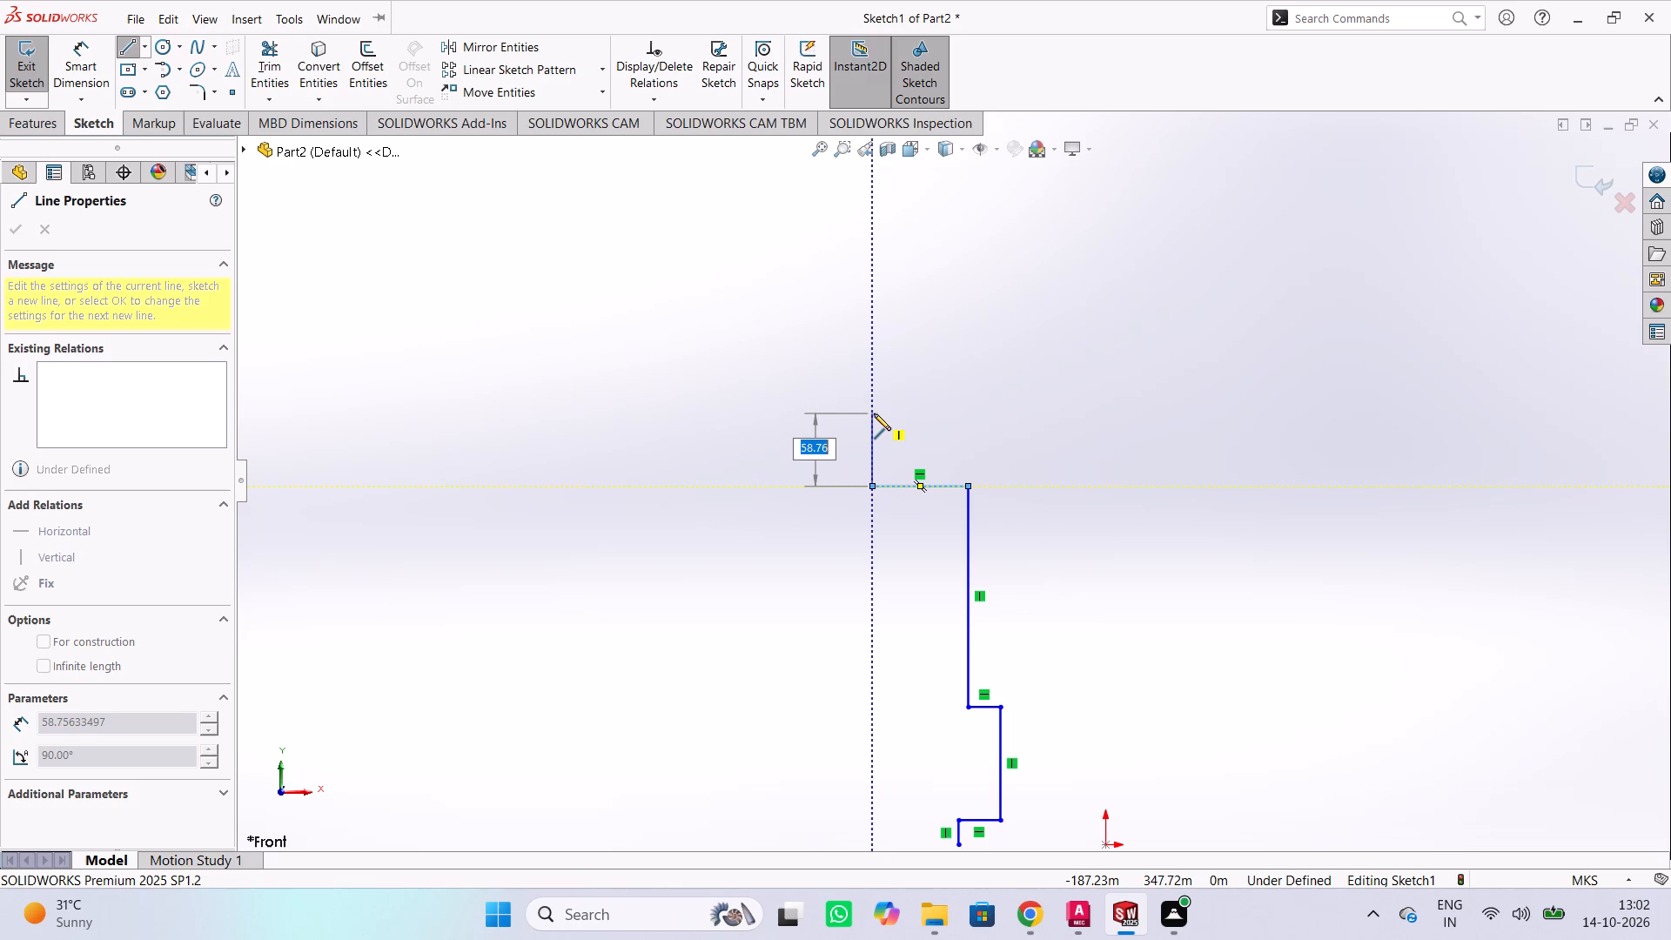
type("20")
key("Return")
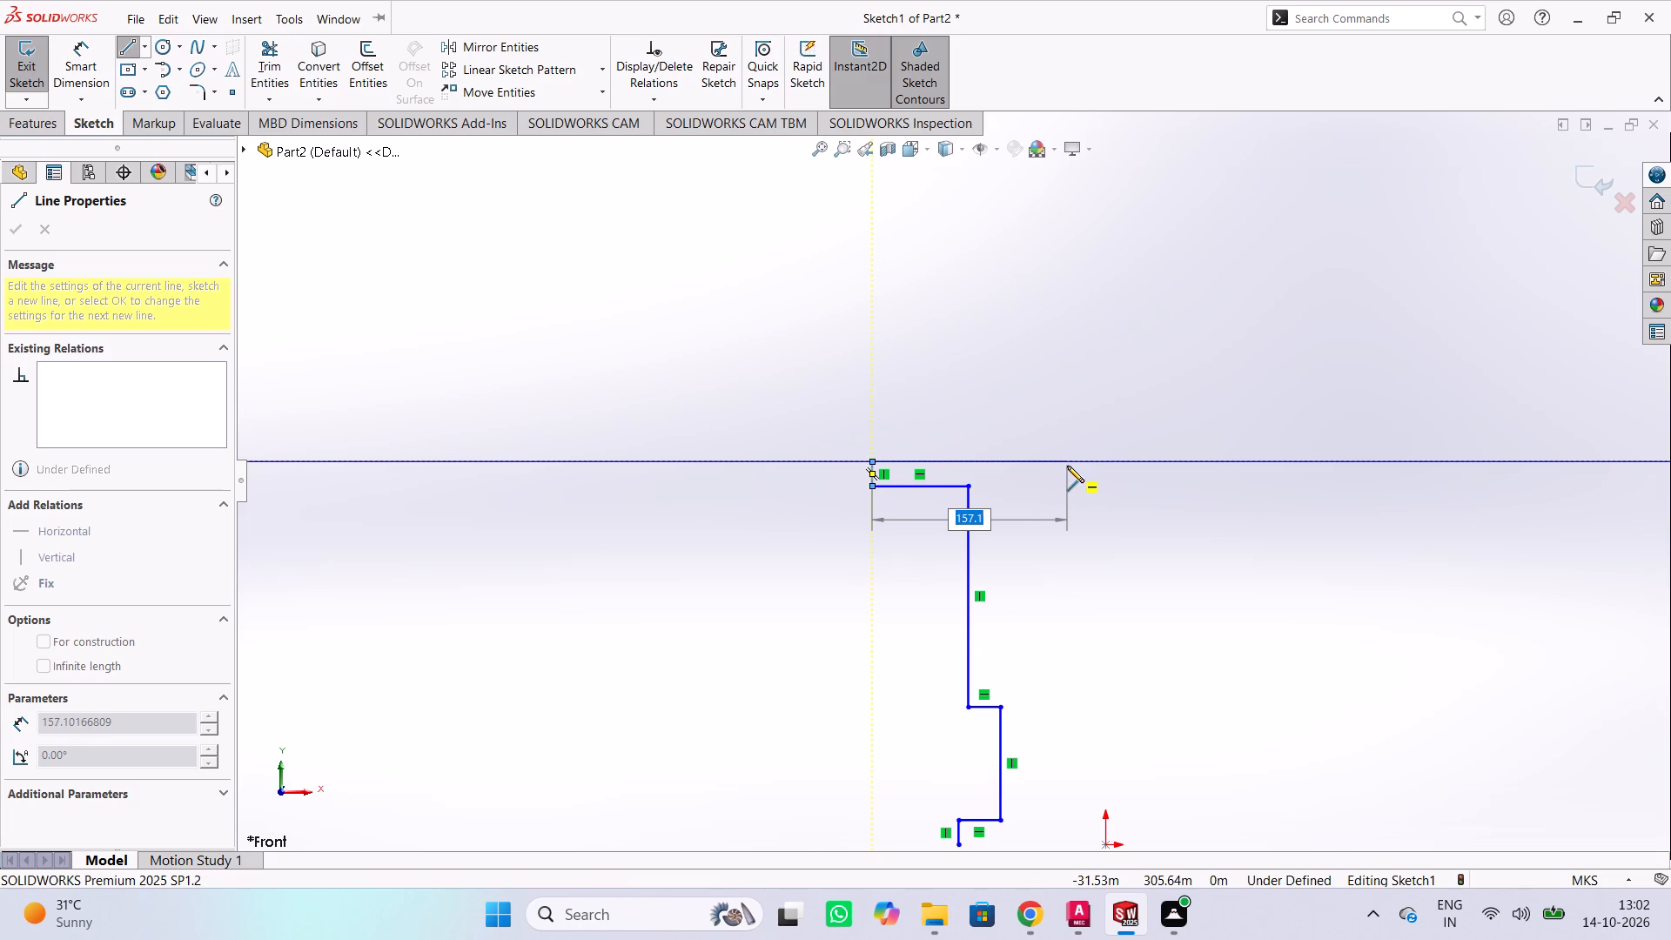
Continue about 119 m horizontally toward the origin, down to the flange underside's level, a short step inward, and about 183 m down.
left_click(1020, 463)
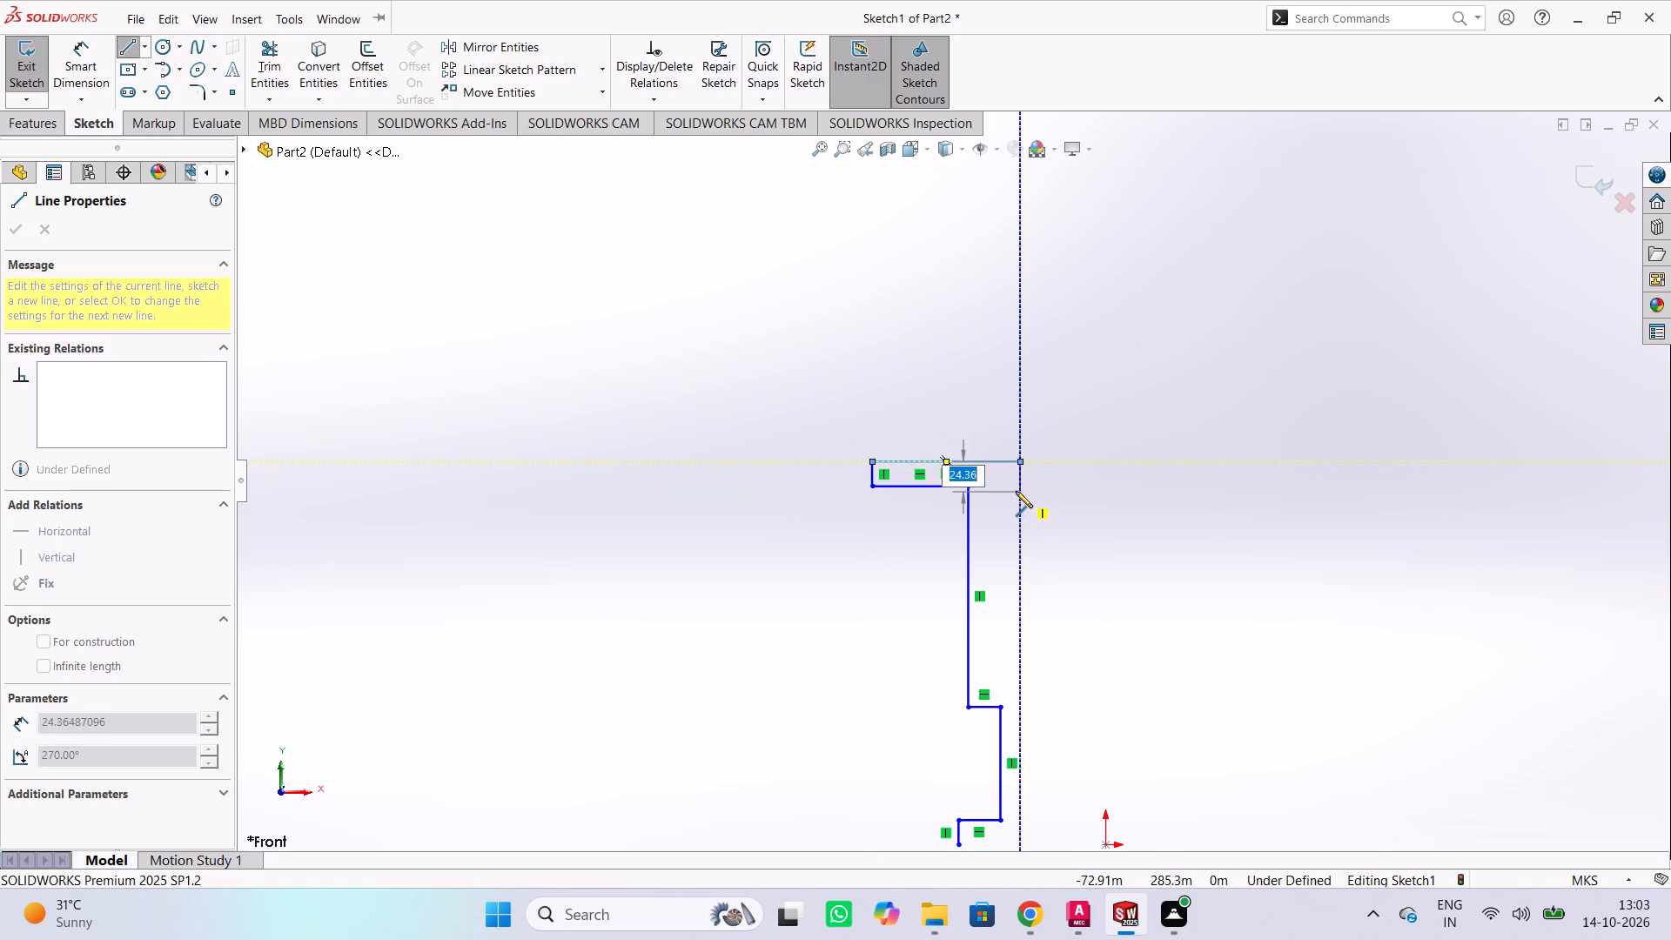
left_click(1016, 486)
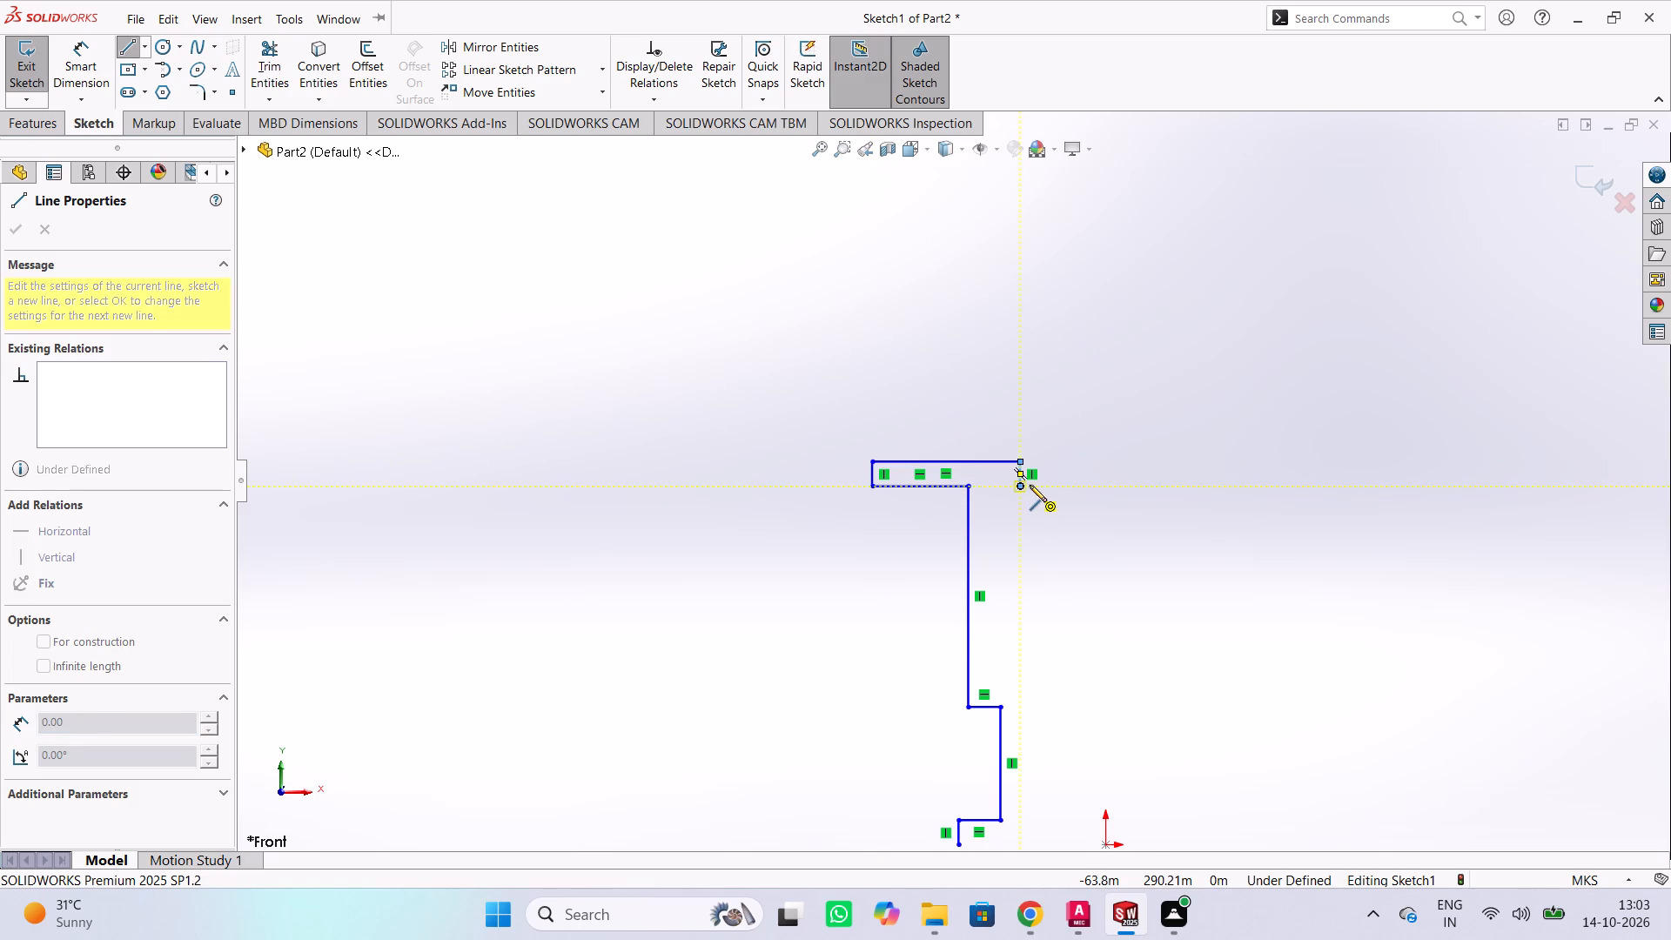
left_click(1054, 485)
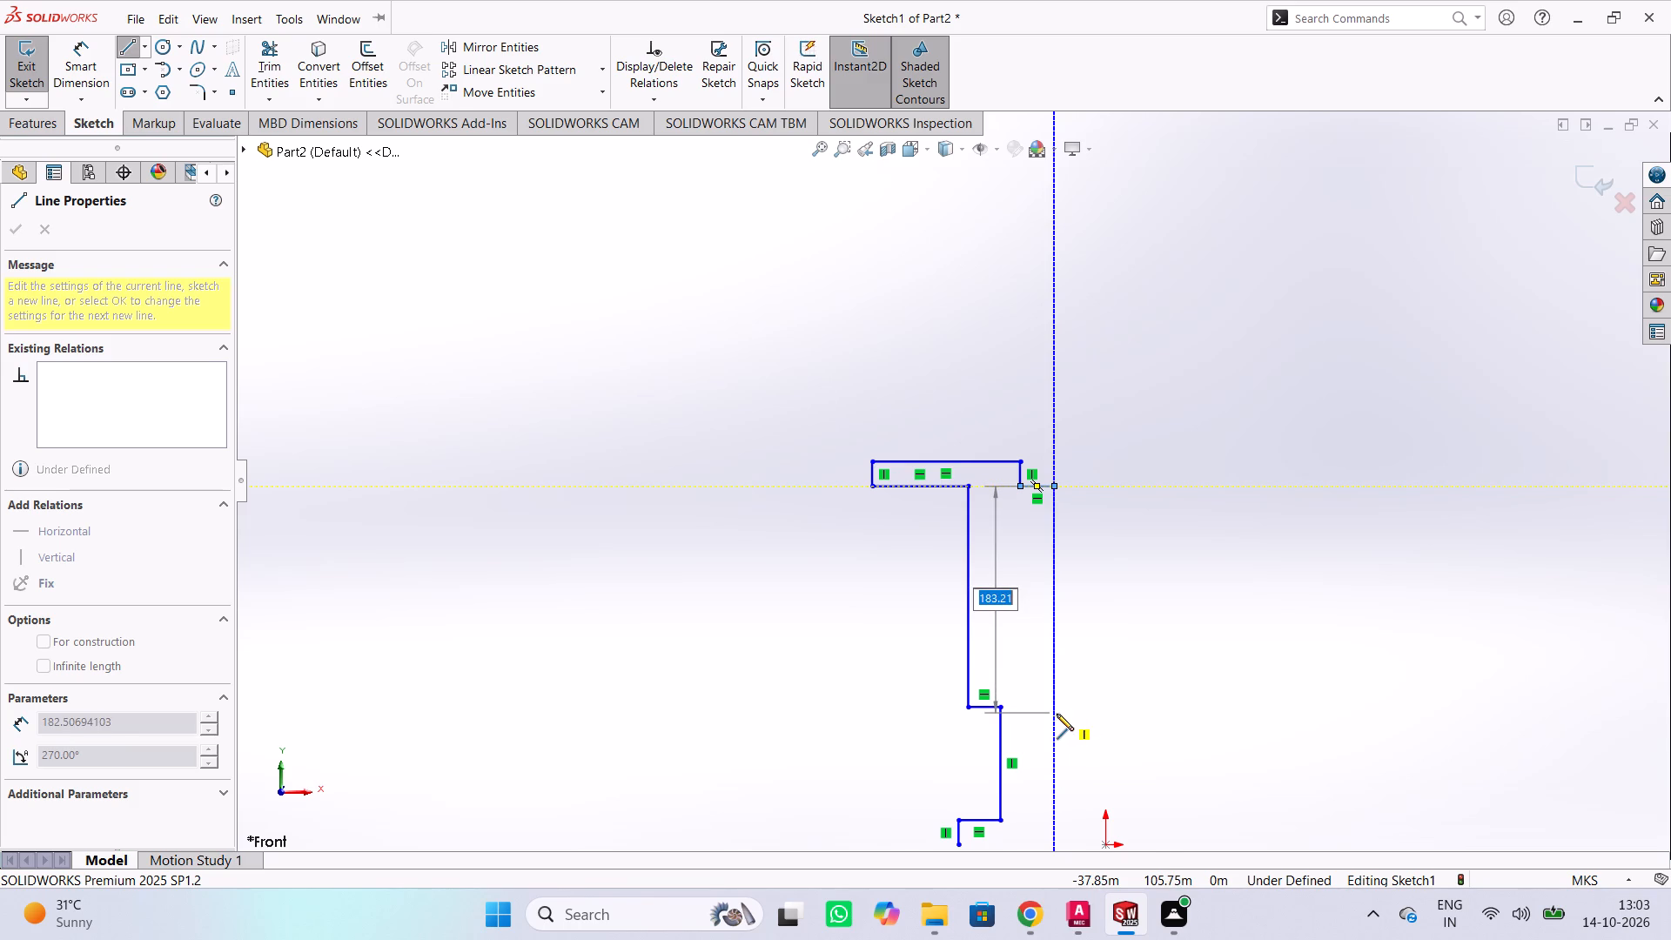
left_click(1058, 714)
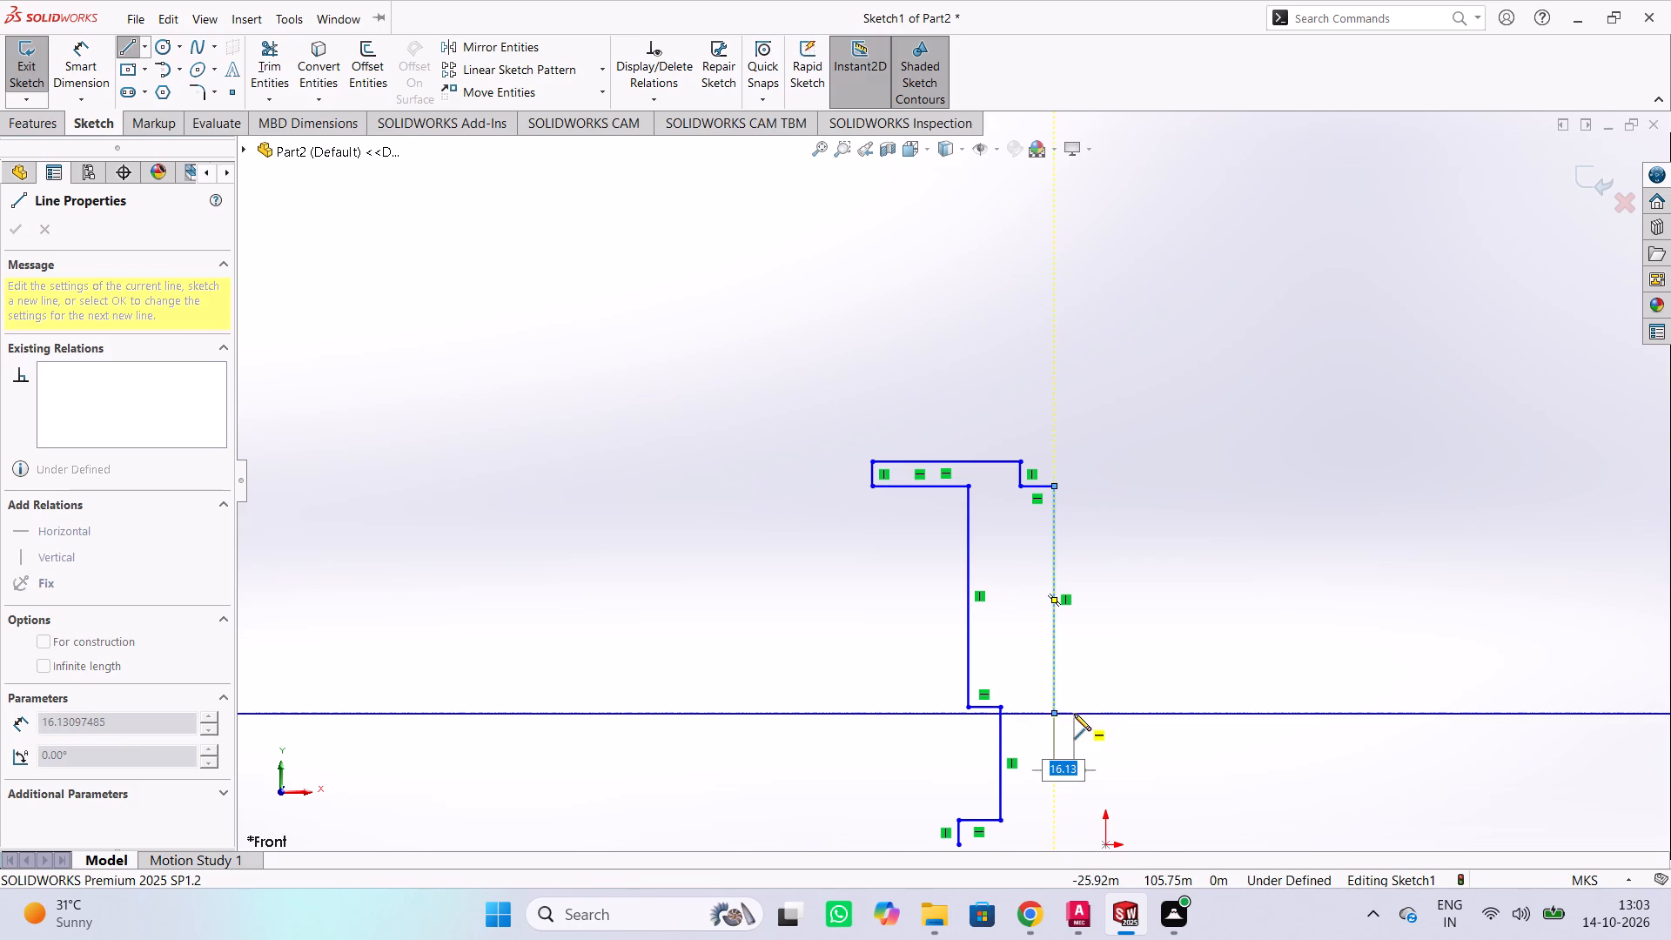
Add a horizontal step about 16 m toward the origin, a short vertical line down, and a horizontal line about 11 m inward.
left_click(1074, 714)
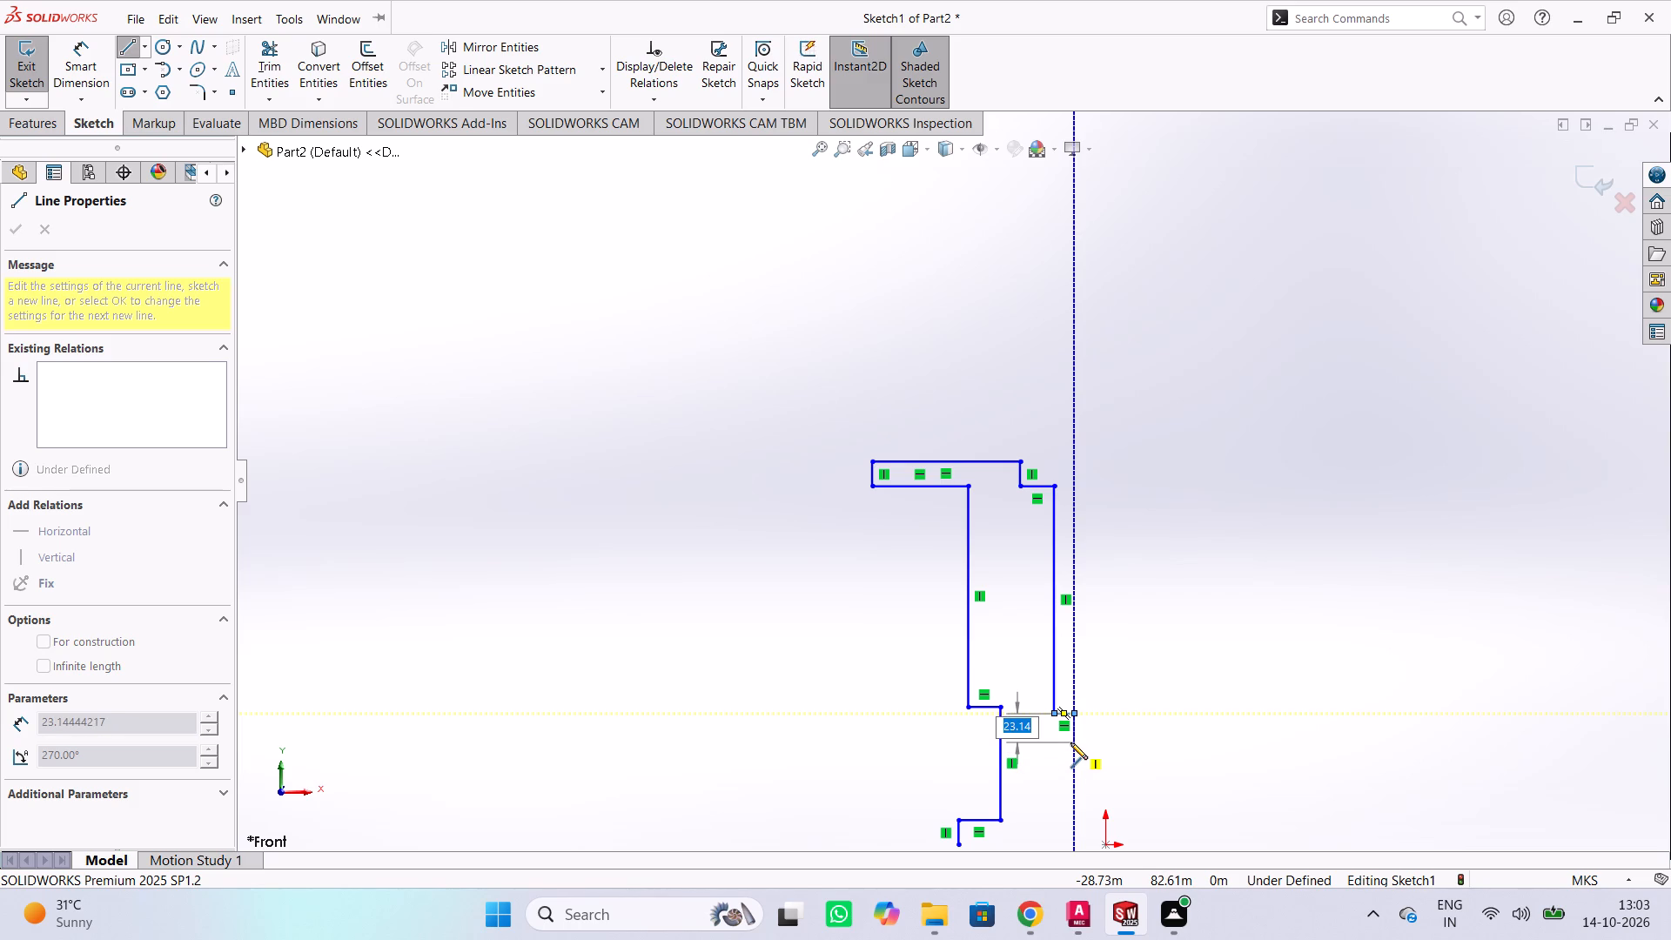
left_click(1070, 738)
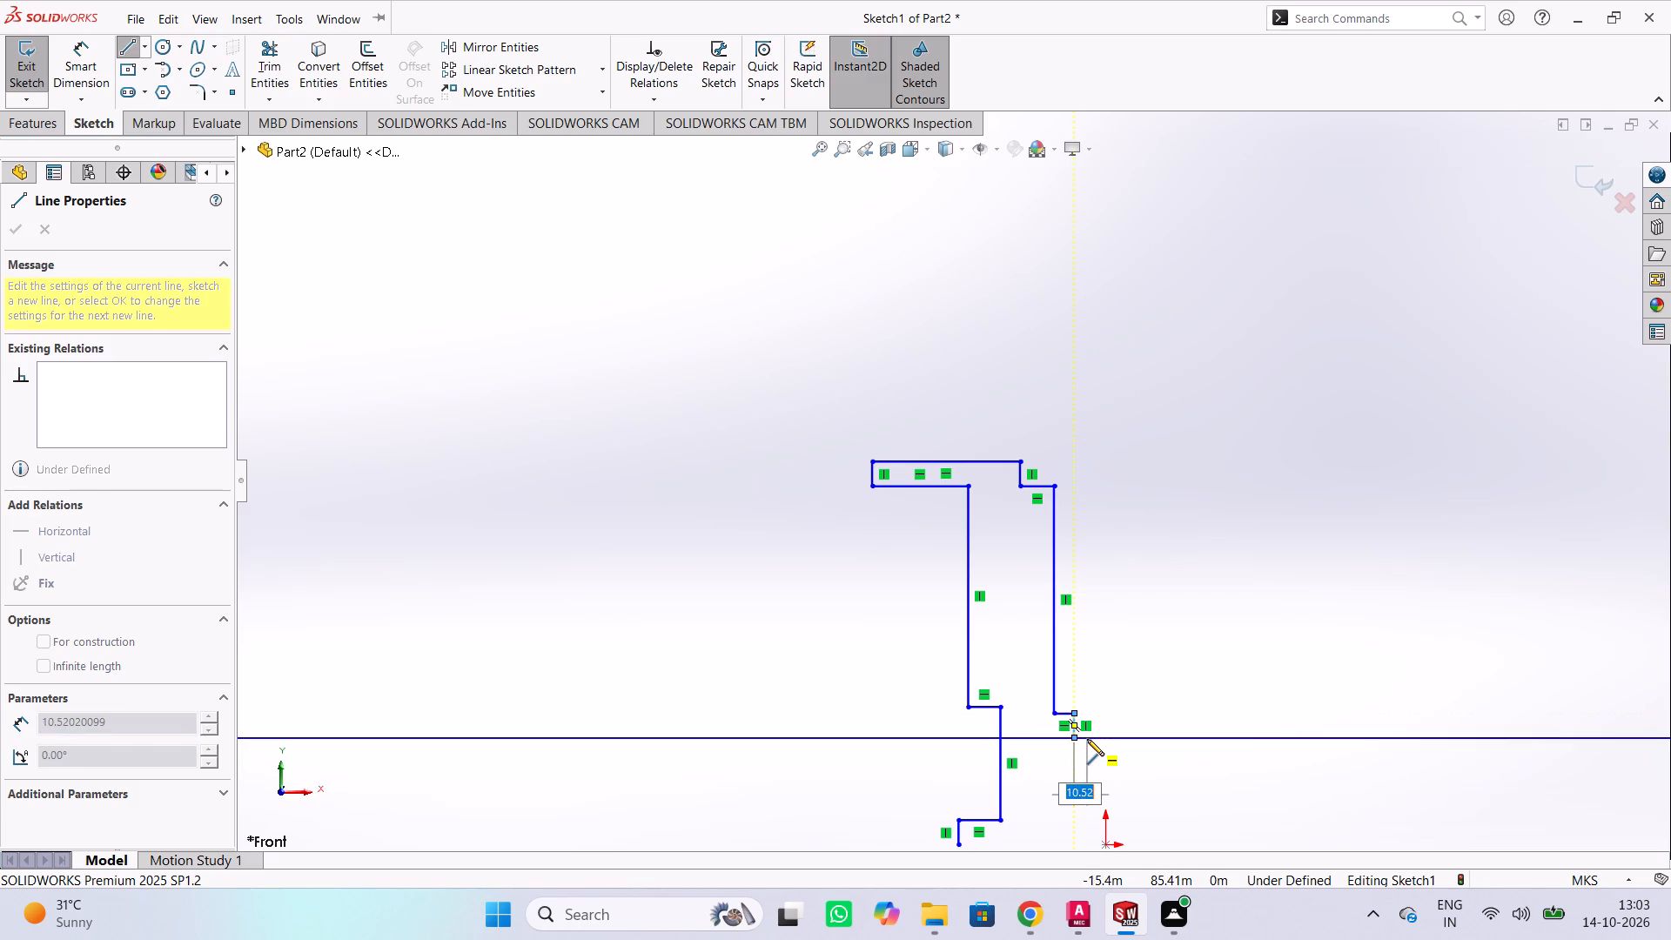
left_click(1088, 739)
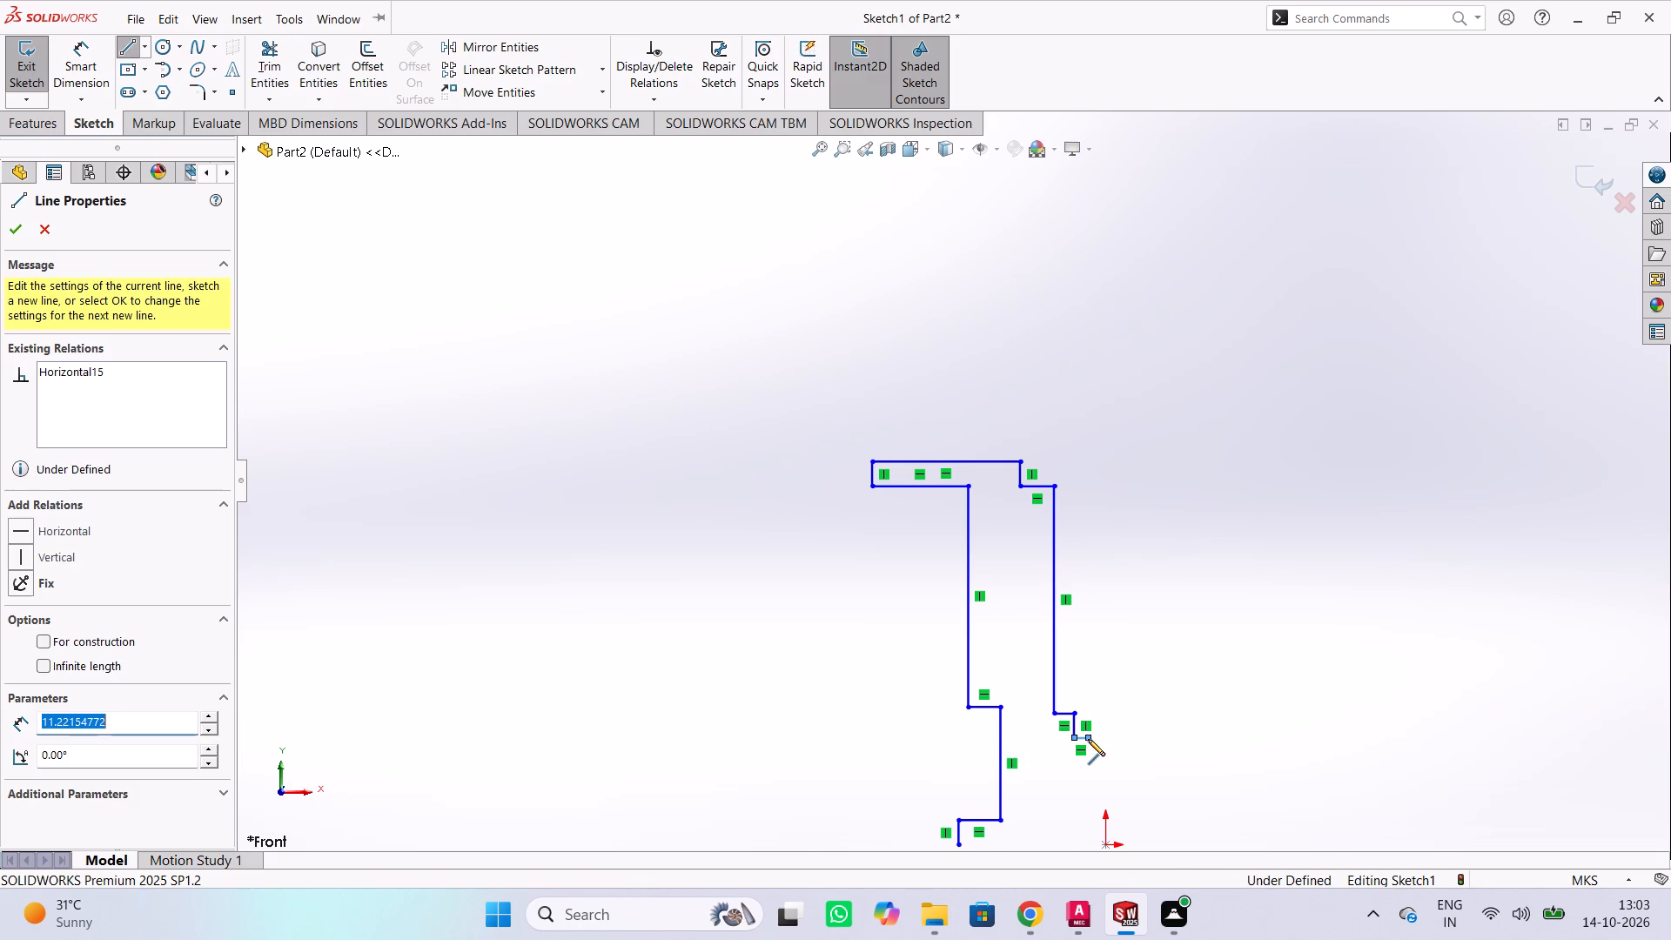
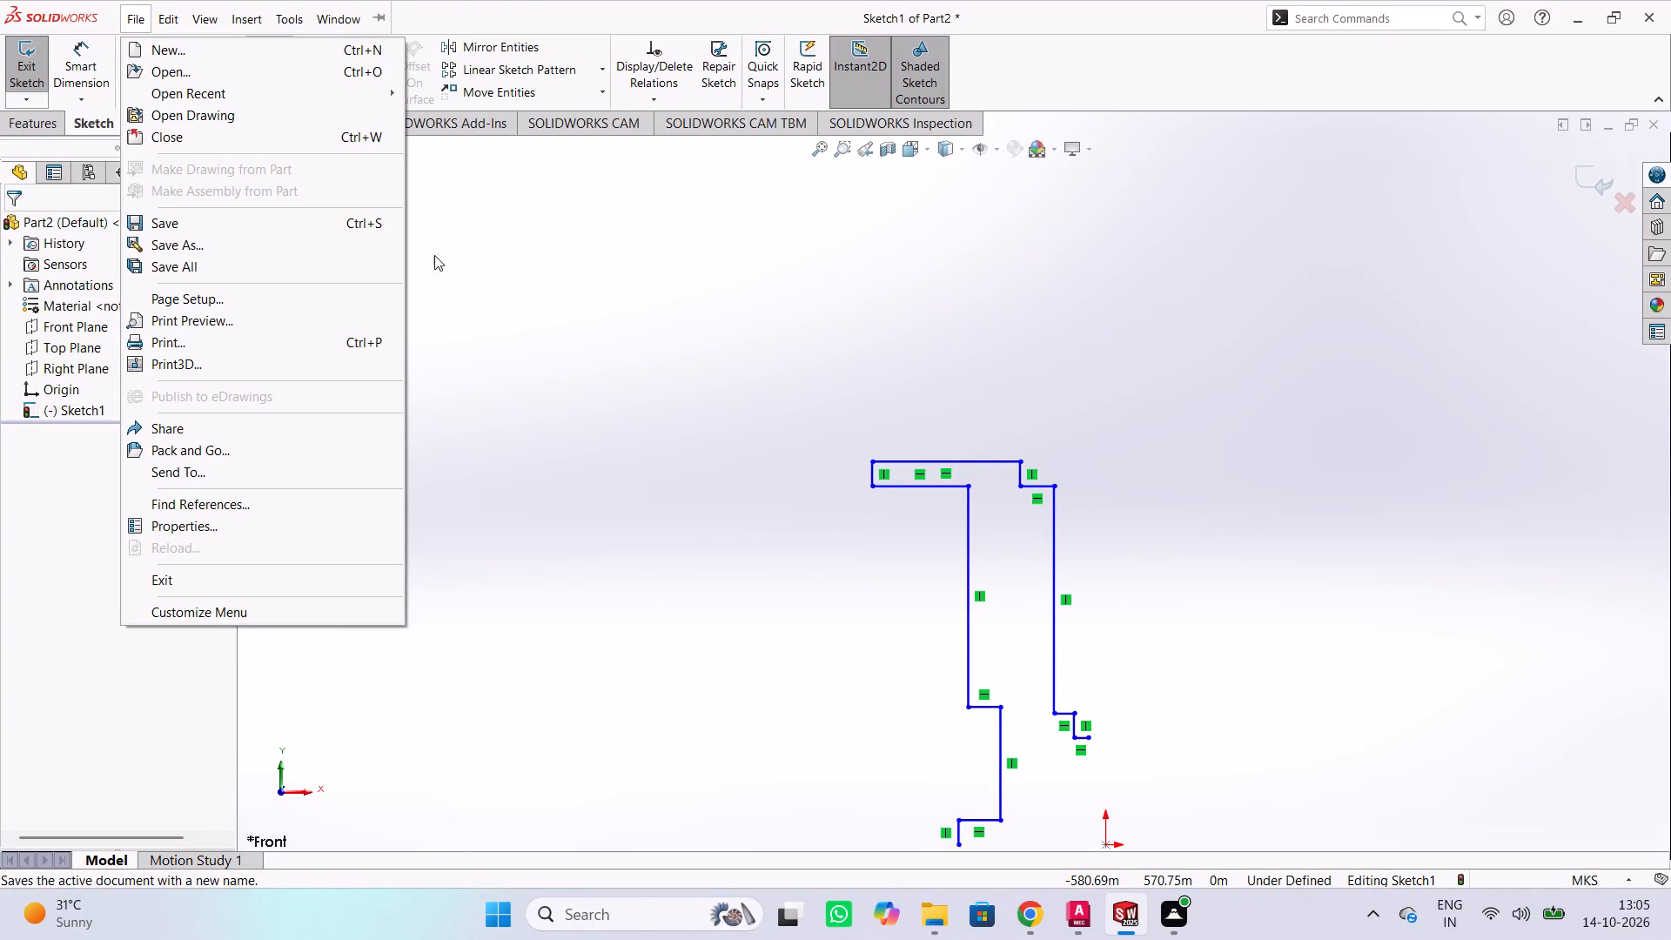
From the open end of the inner stepped edge, sketch a vertical line about 72 m down and a horizontal line about 7 m toward the origin.
left_click(480, 259)
left_click(118, 48)
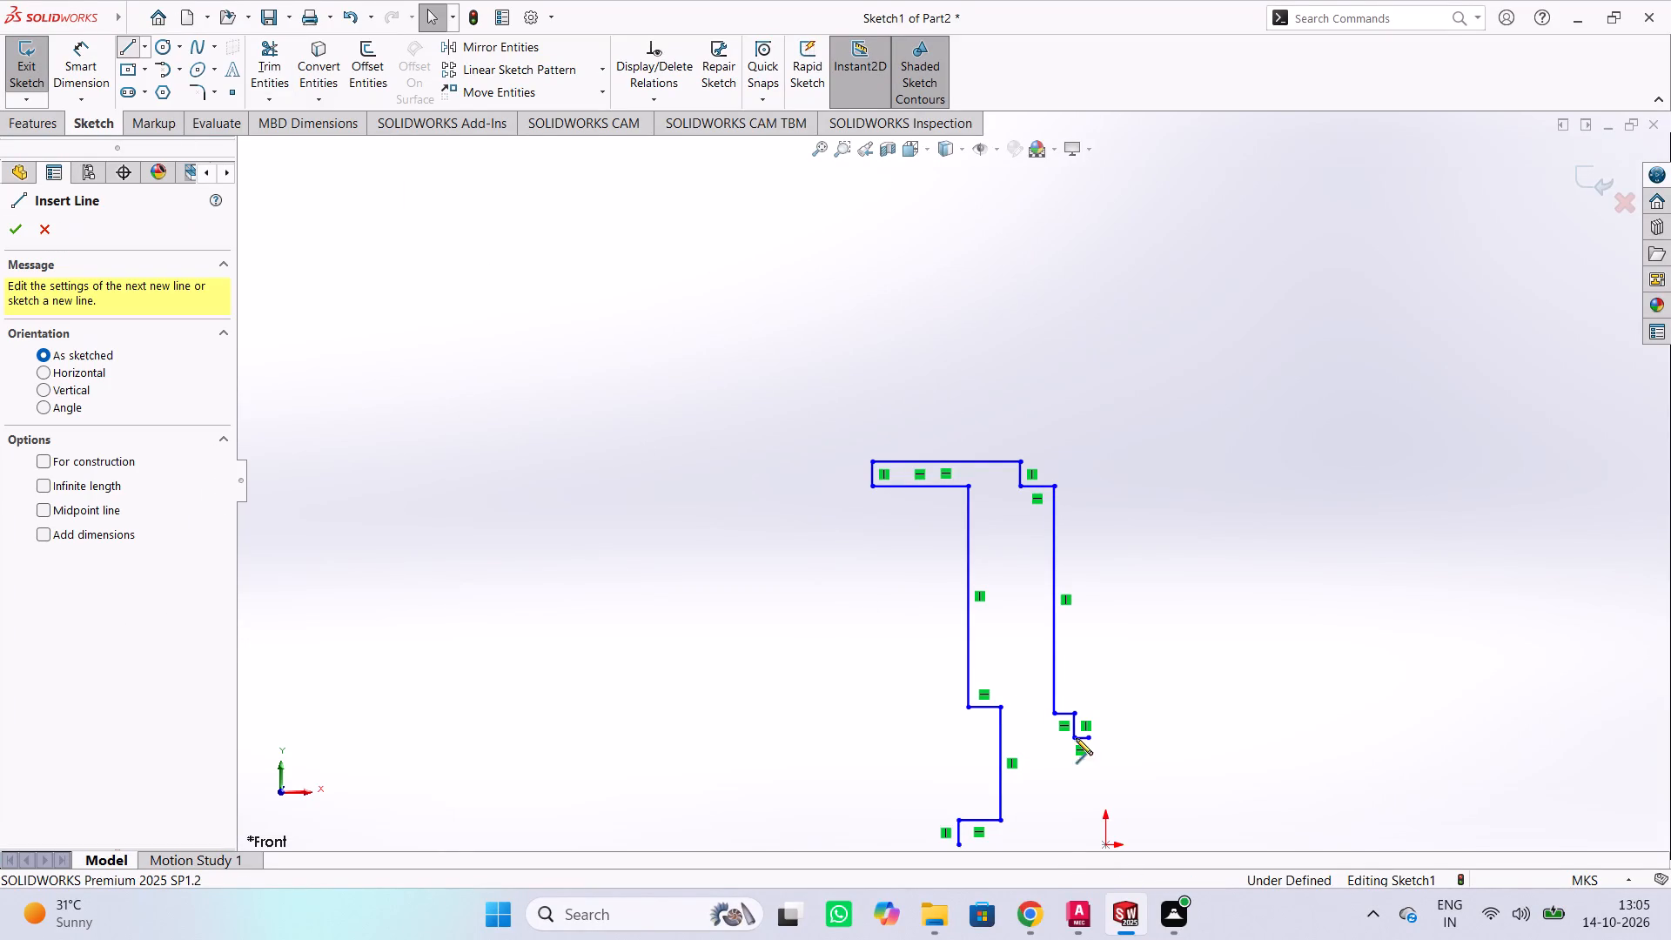
left_click(1091, 740)
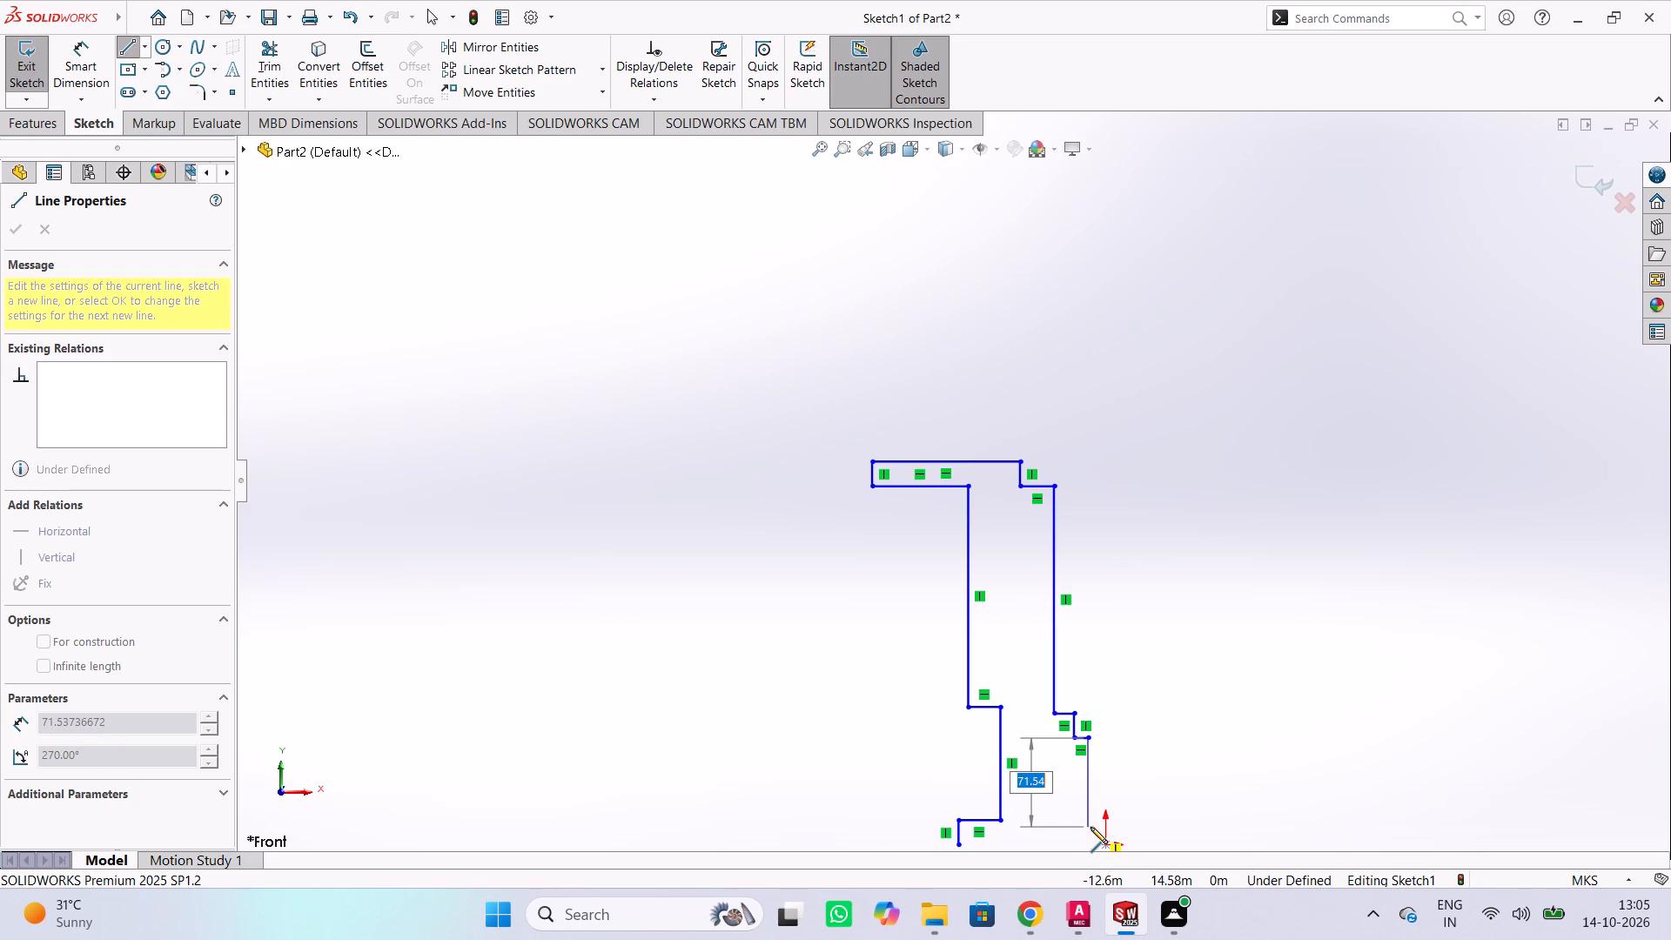
left_click(1091, 827)
scroll(1097, 813, "up", 2)
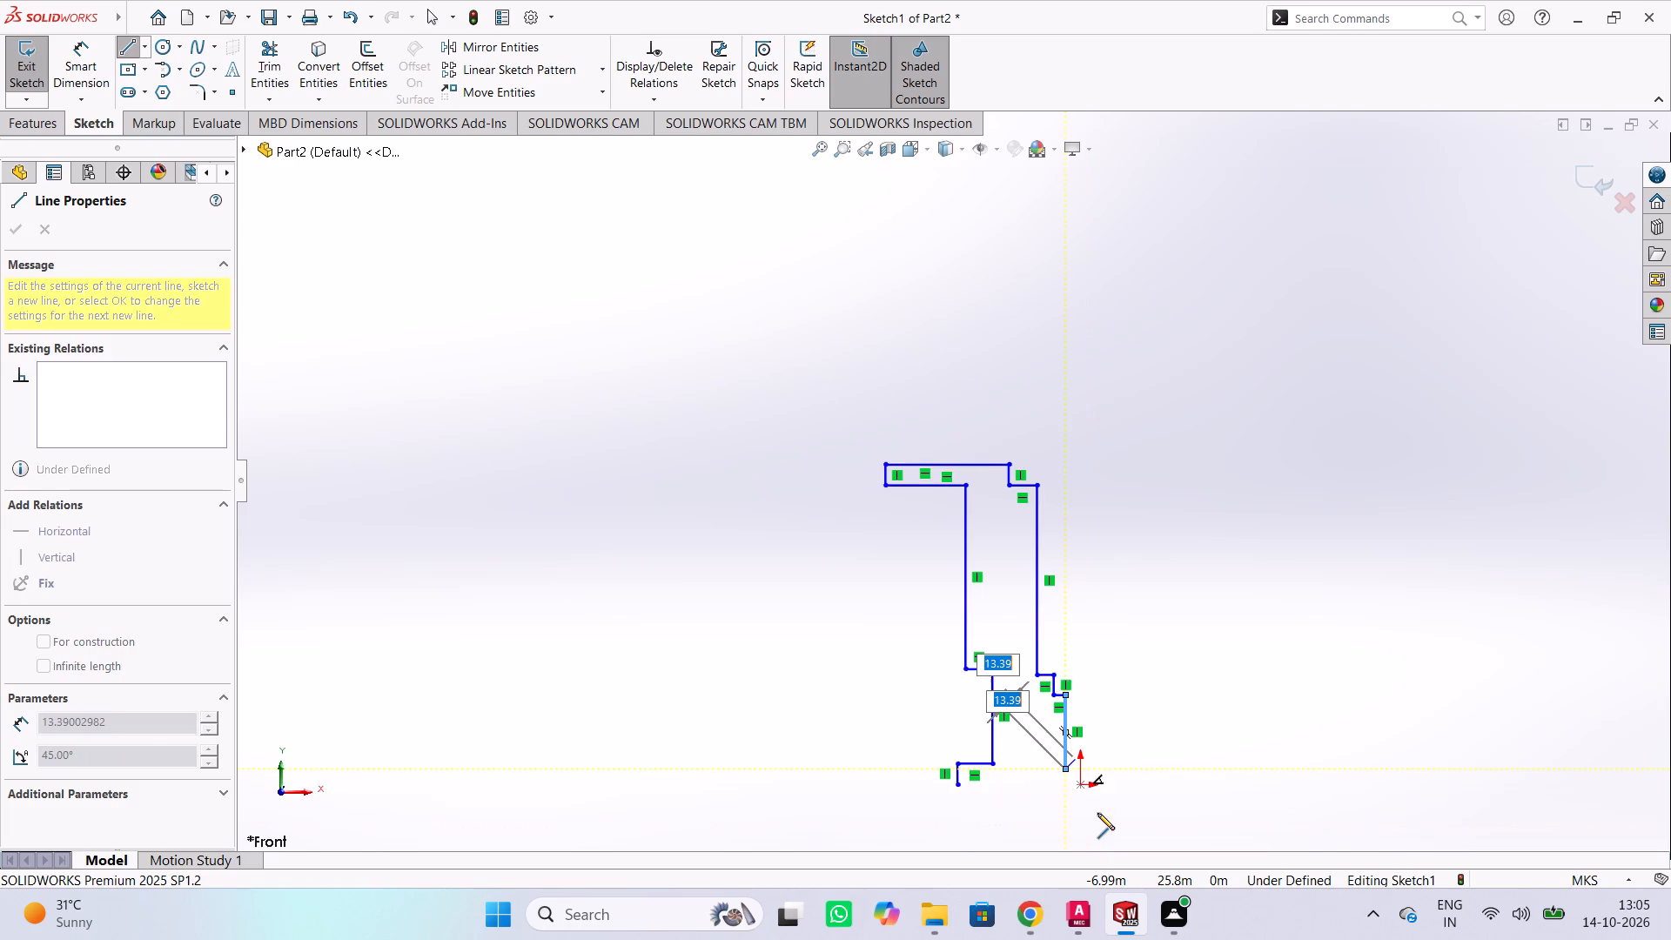
scroll(1097, 808, "down", 4)
scroll(1037, 661, "down", 4)
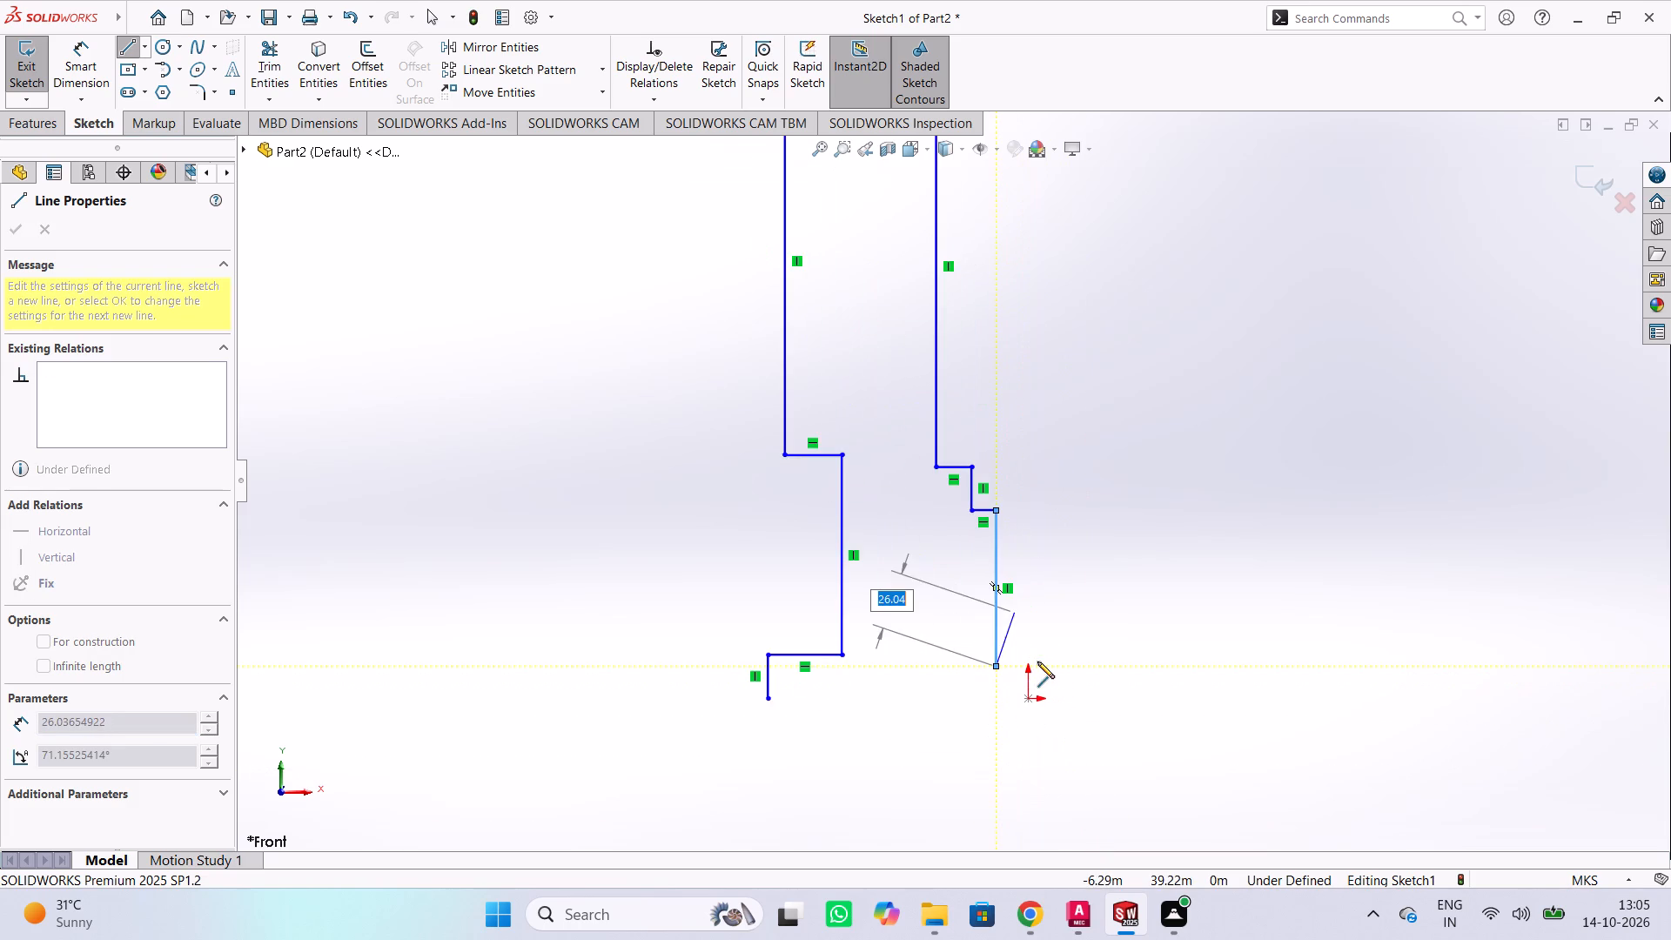
scroll(1036, 661, "down", 4)
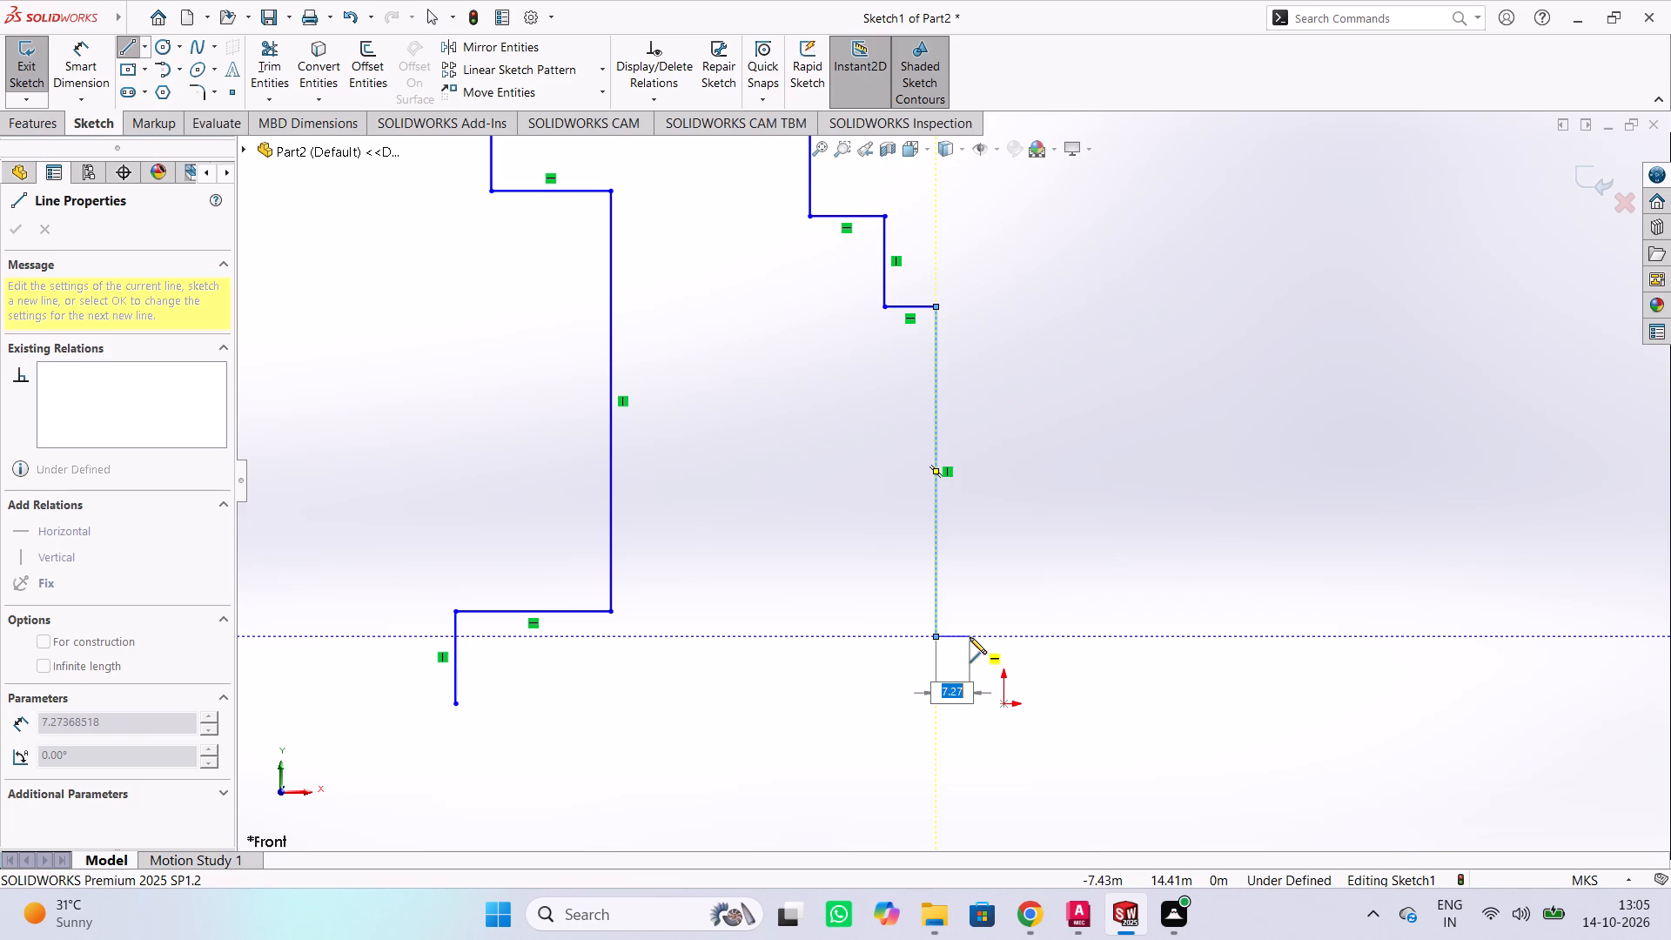
left_click(970, 637)
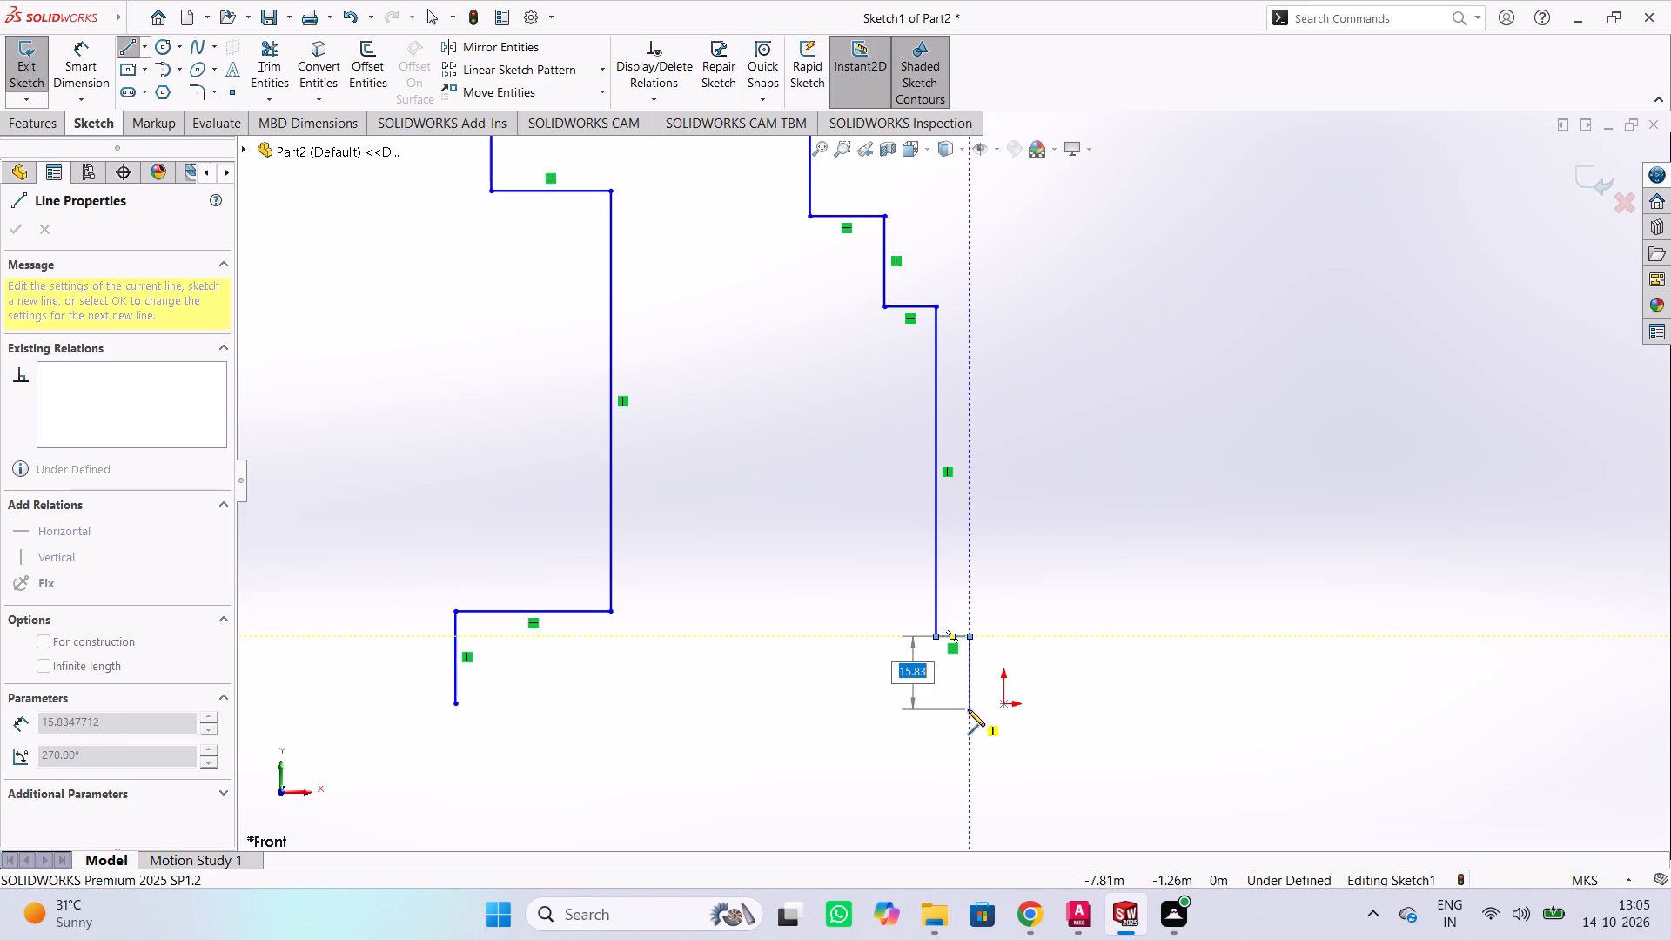
Close the profile with a vertical line about 15 m down to the origin's level and a base line about 112 m long to the outer corner.
left_click(970, 707)
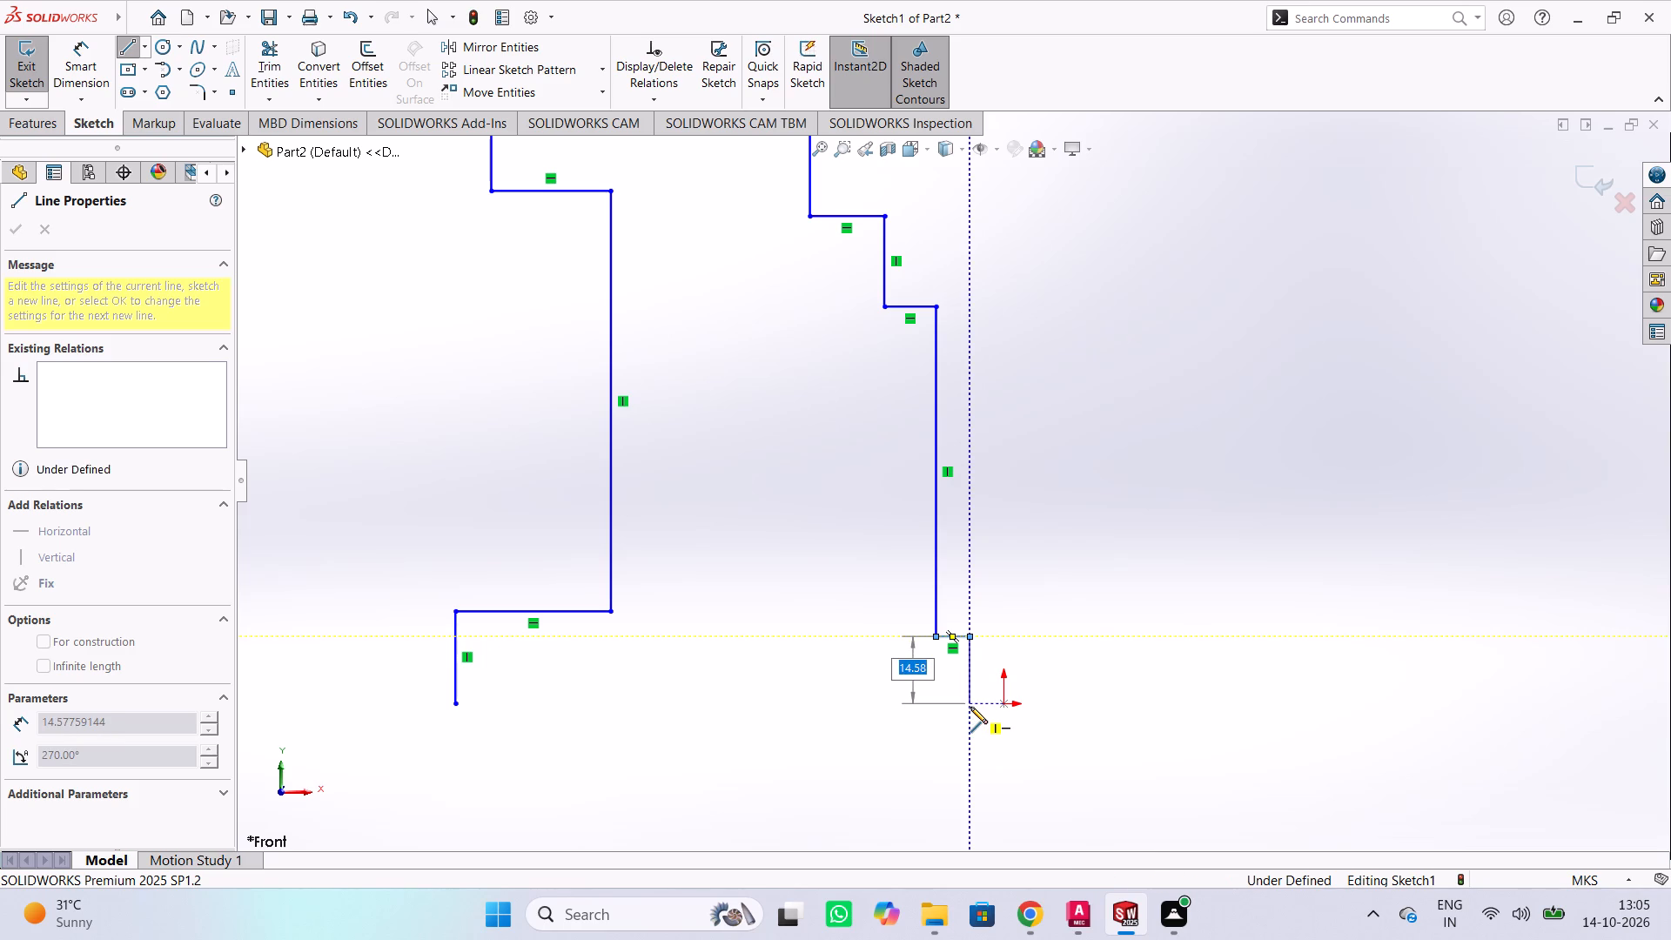
left_click(456, 705)
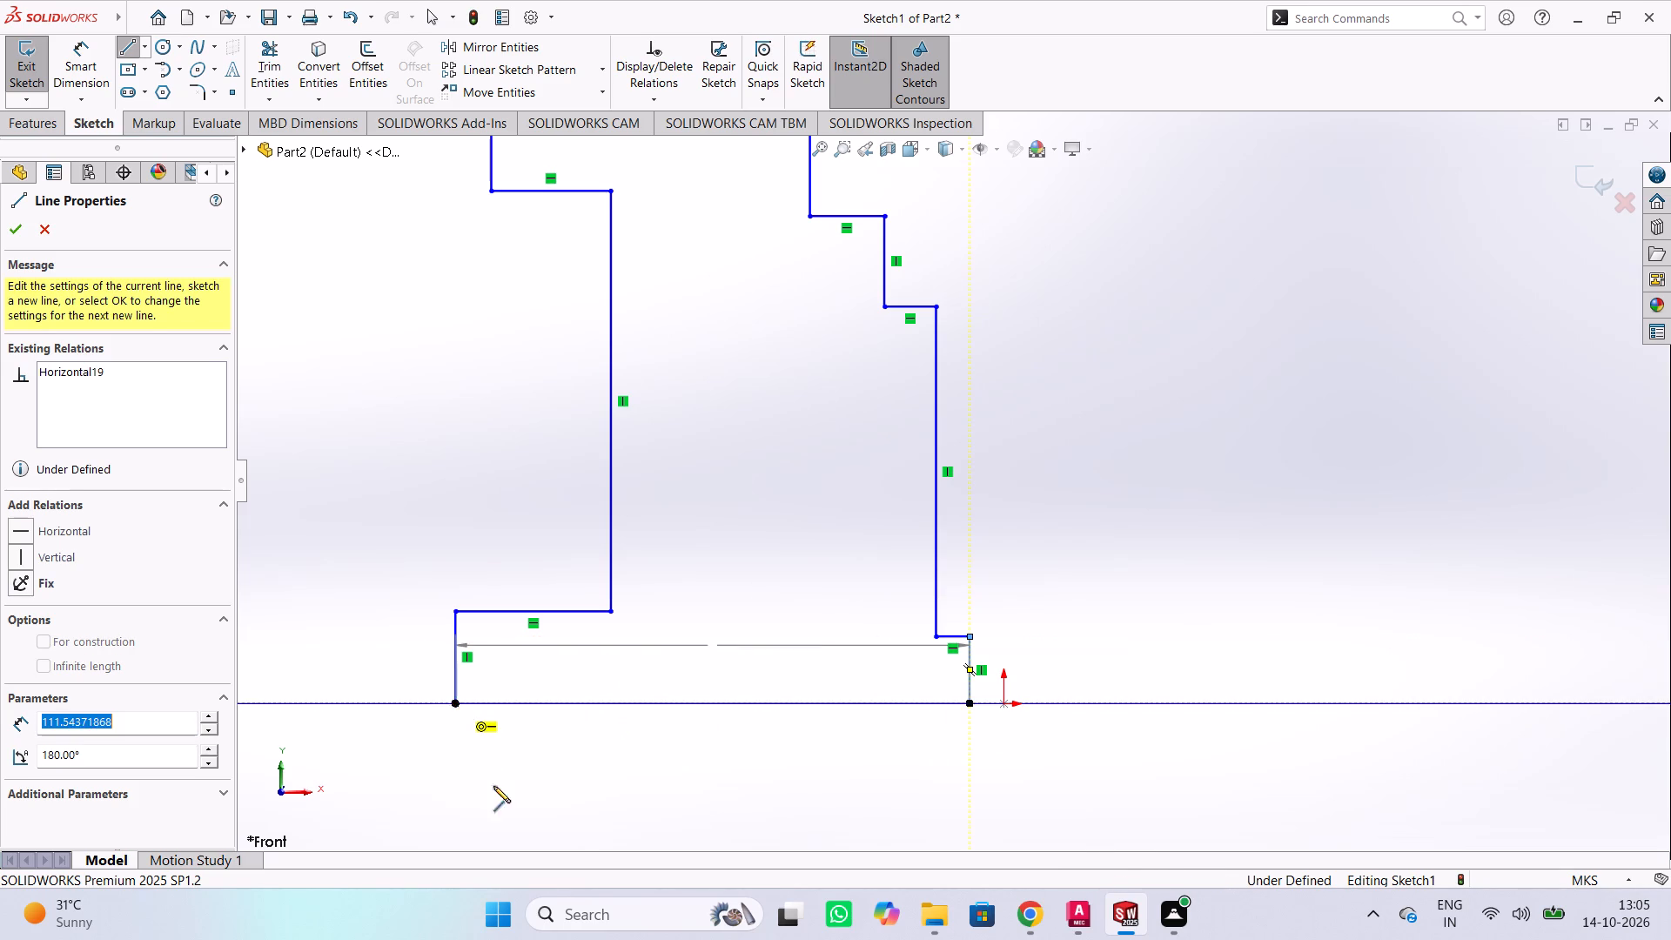
key("Escape")
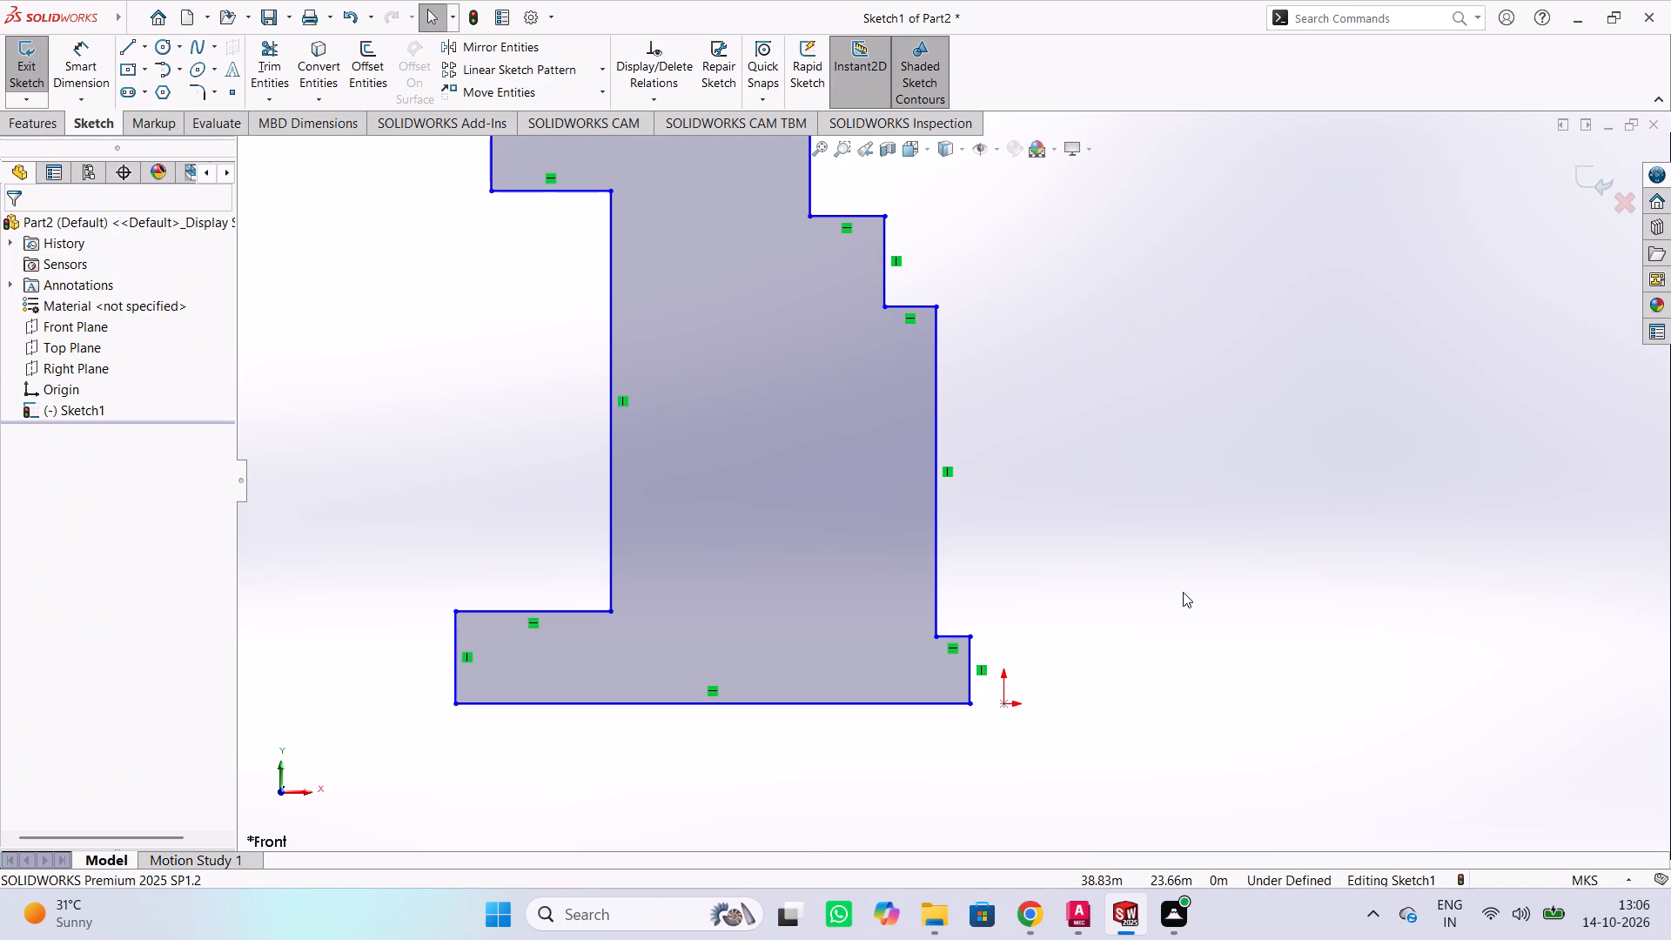
Dimension the horizontal distance from the origin to the lowest inner vertical line and try to set it to 76/2 m.
scroll(1236, 520, "up", 3)
scroll(1236, 520, "down", 3)
scroll(1236, 520, "up", 7)
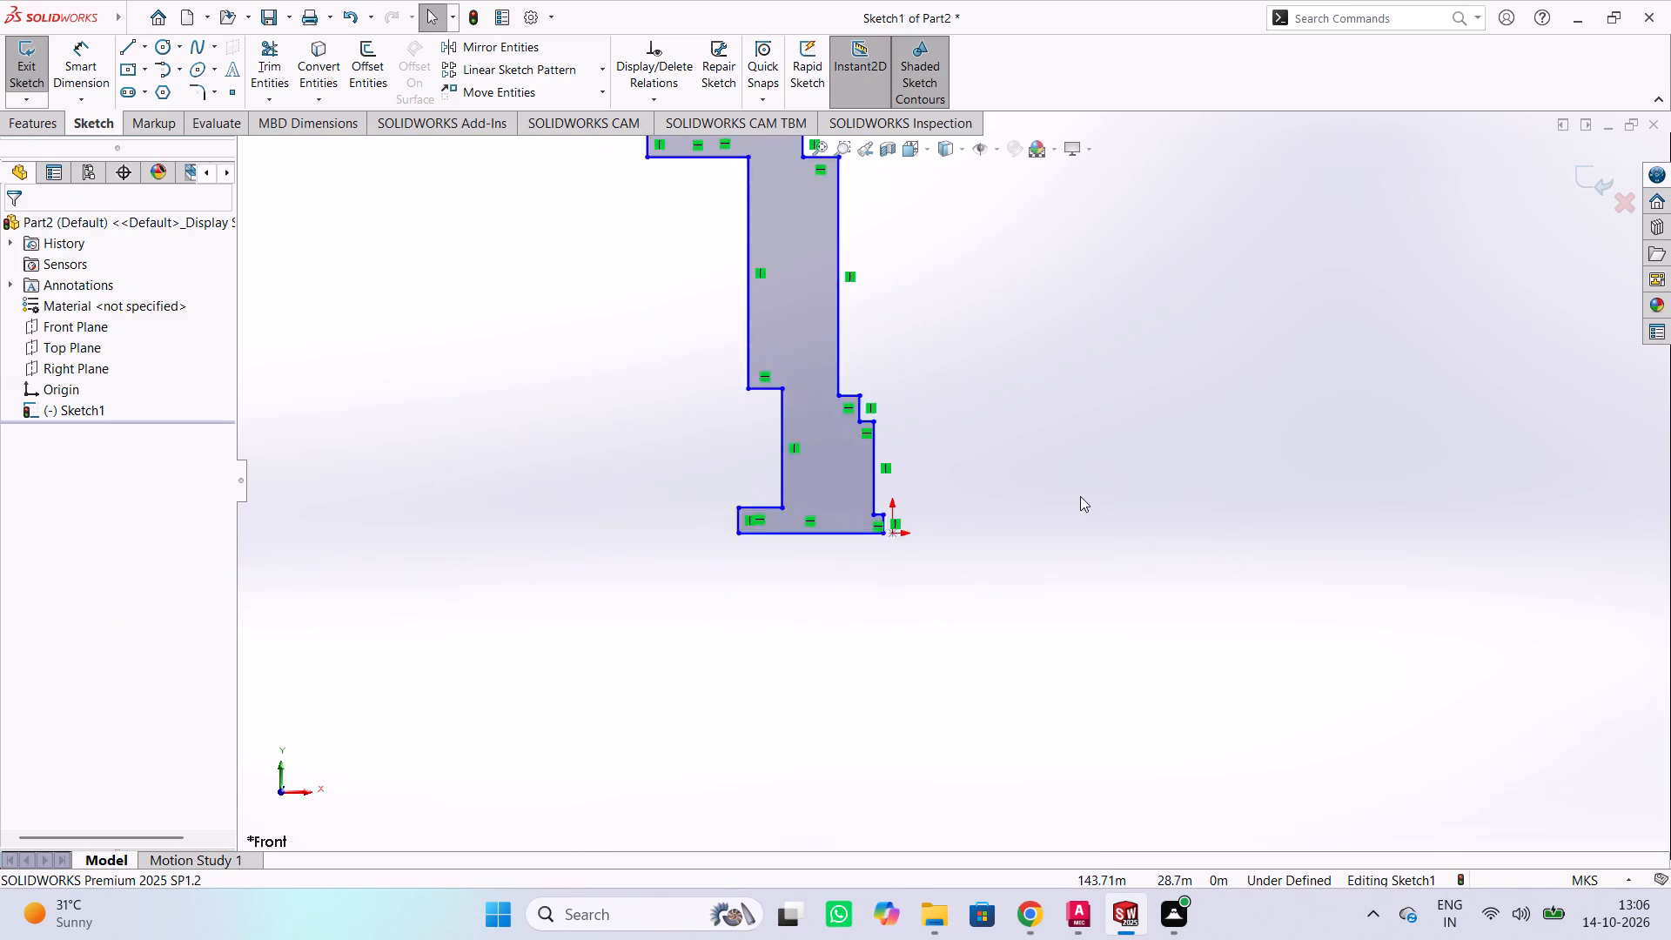
scroll(1080, 496, "up", 2)
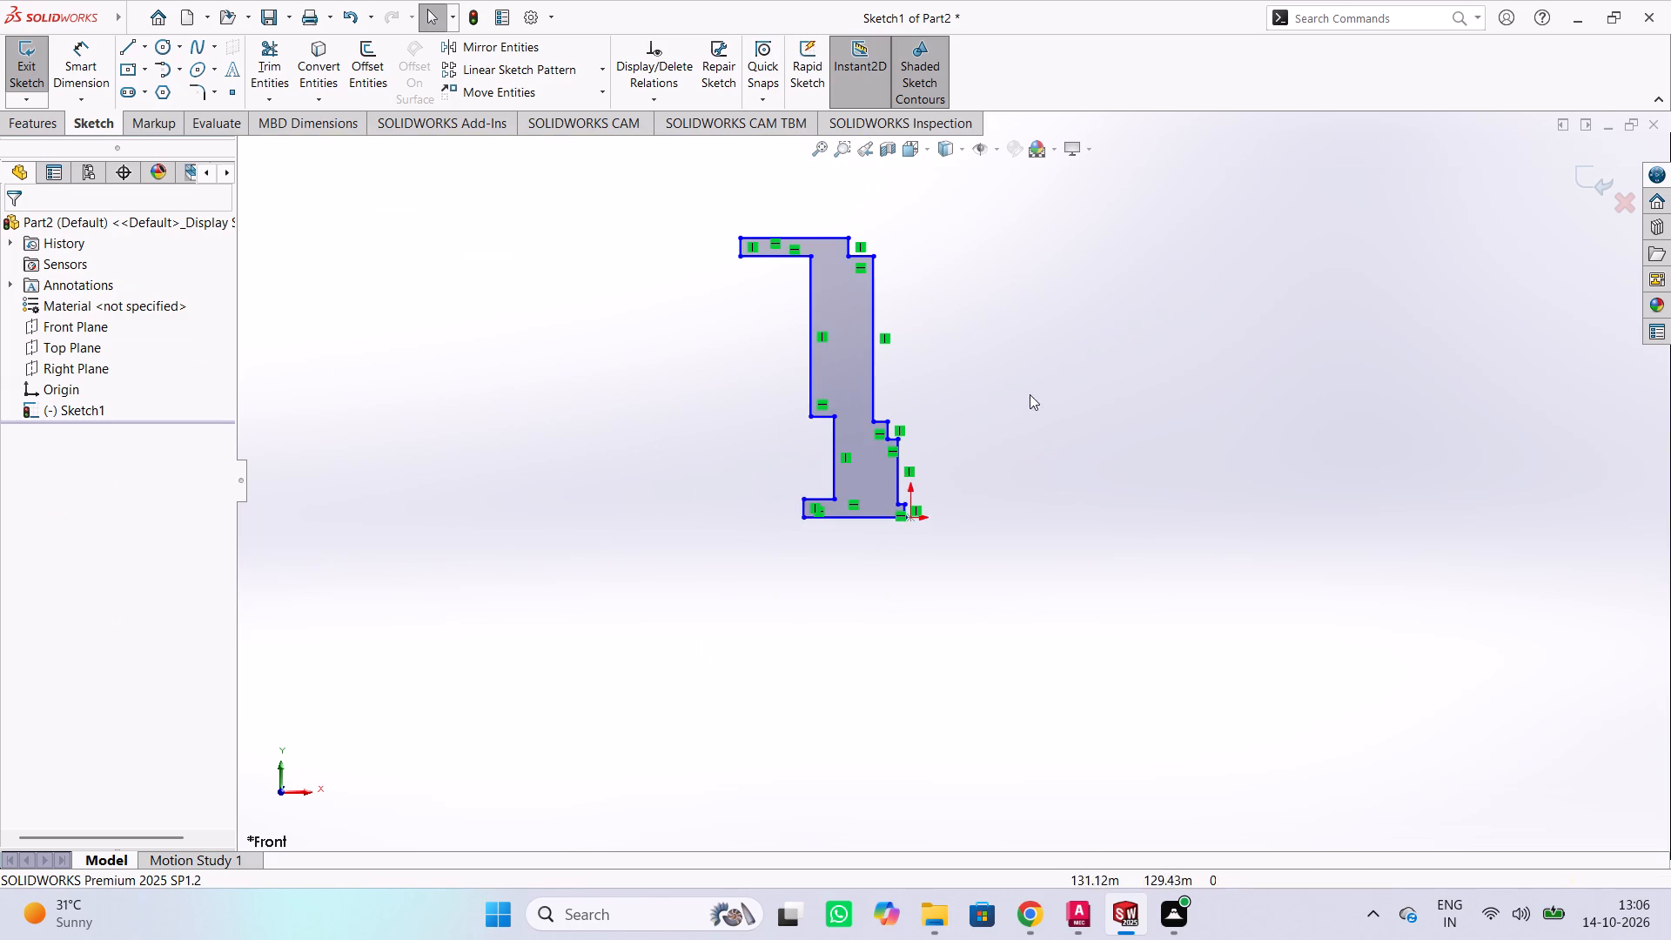
scroll(1036, 415, "down", 4)
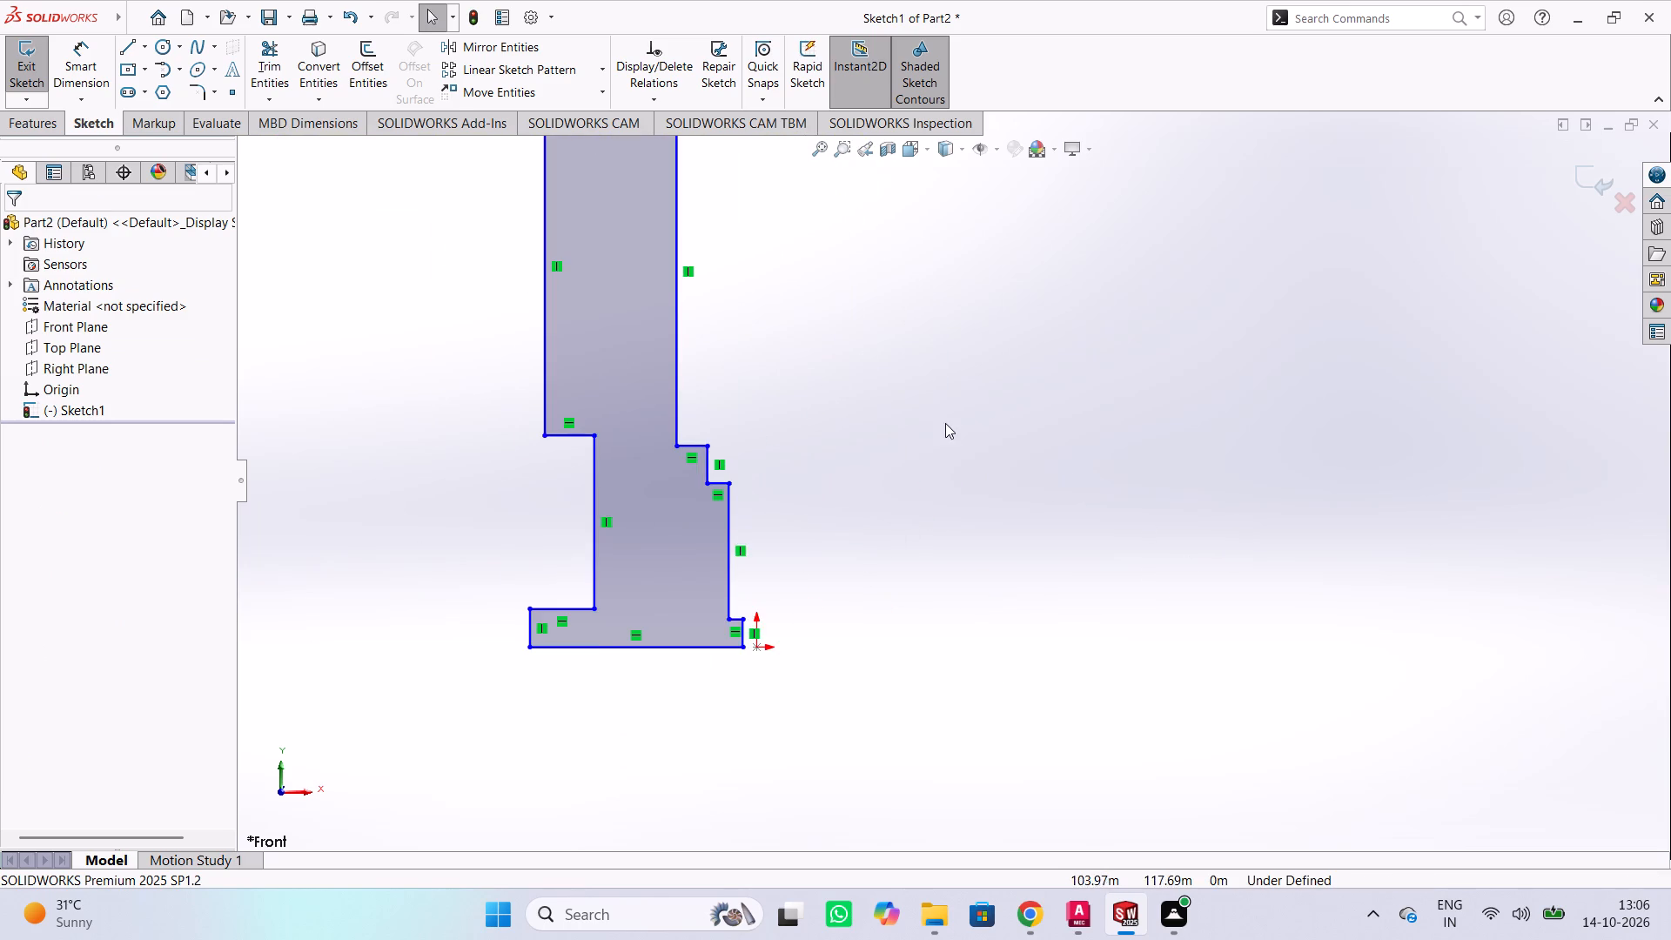
scroll(935, 420, "up", 1)
right_click(894, 434)
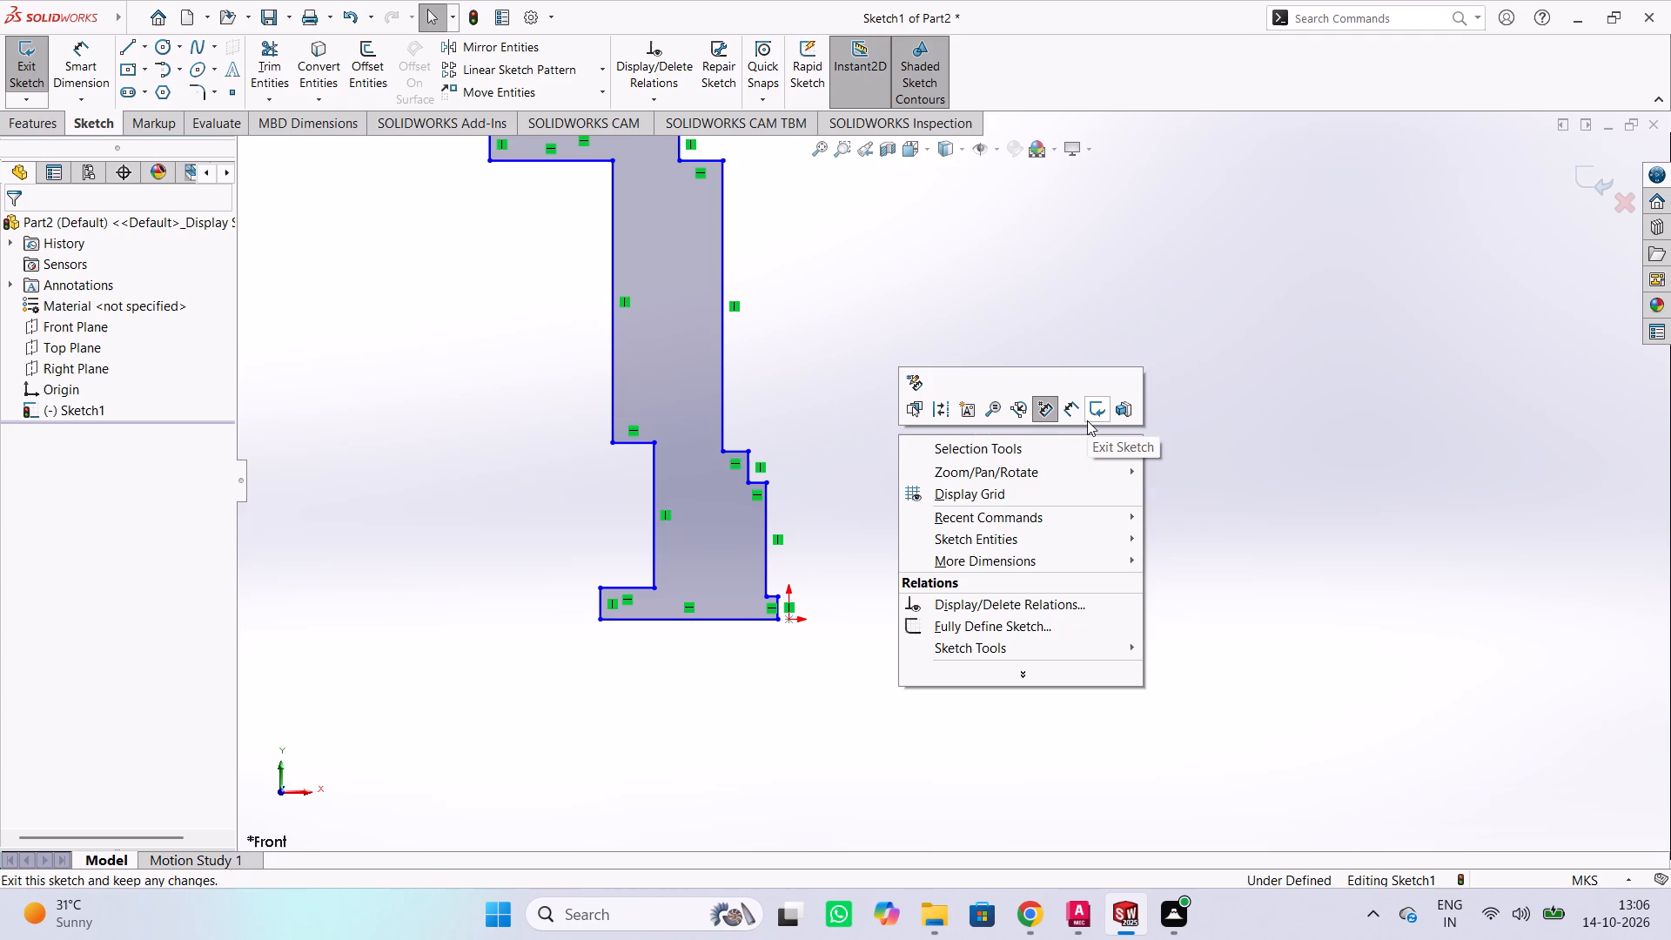
left_click(1072, 410)
scroll(753, 495, "down", 5)
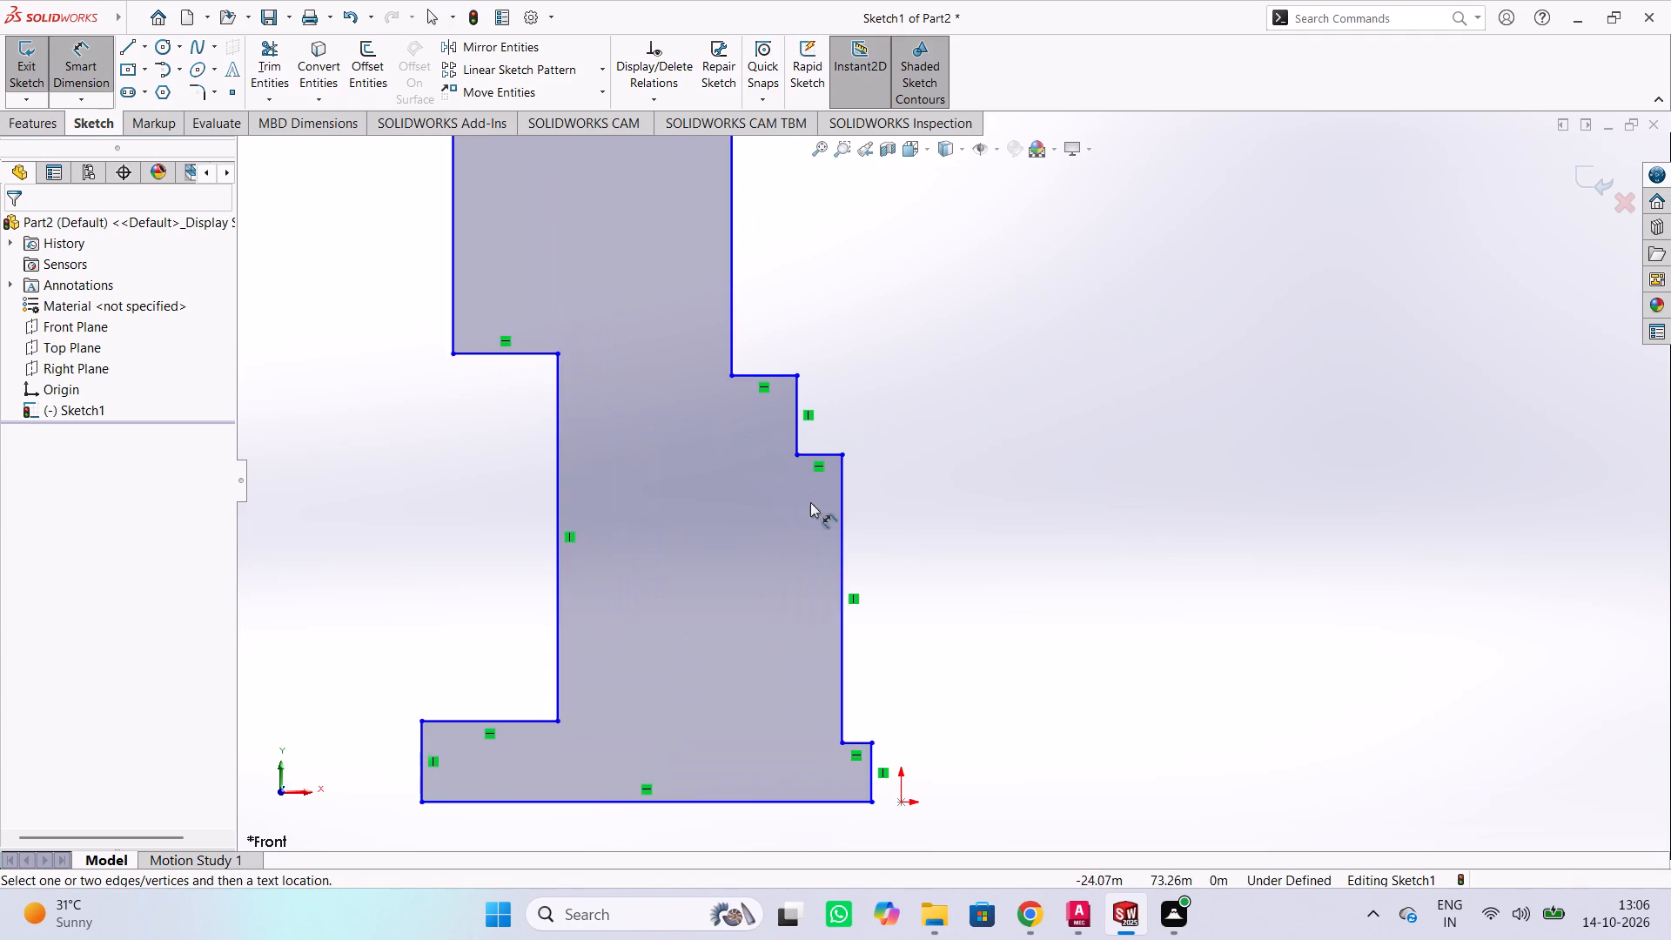
scroll(940, 619, "up", 1)
scroll(894, 657, "down", 4)
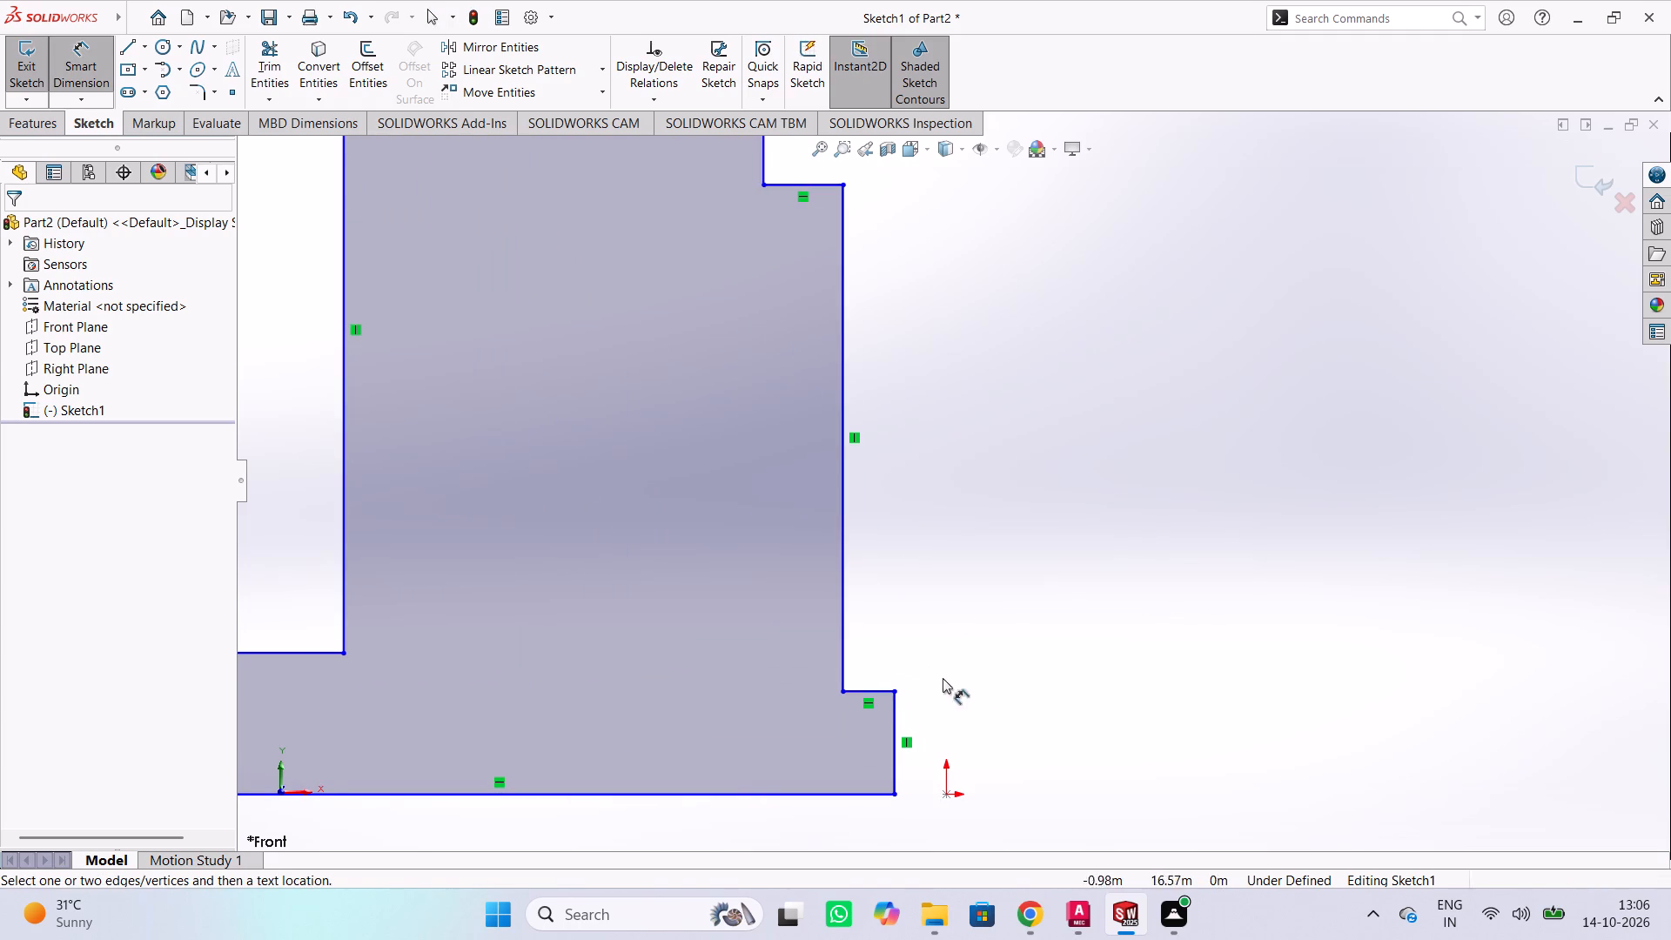
left_click(945, 796)
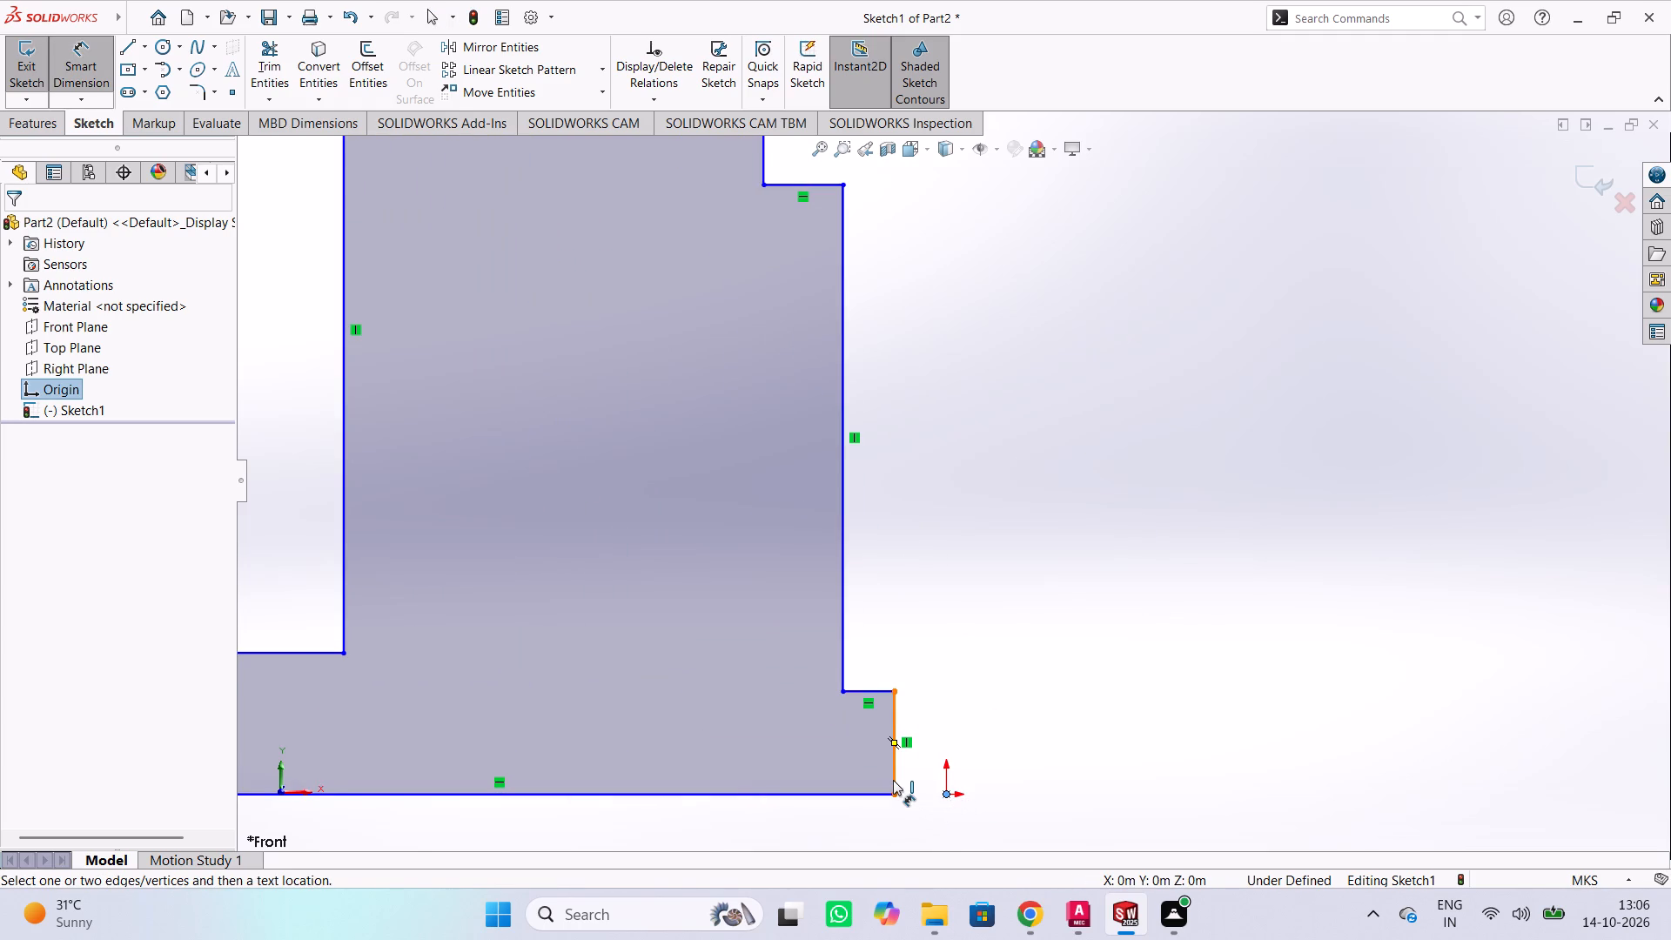
left_click(893, 780)
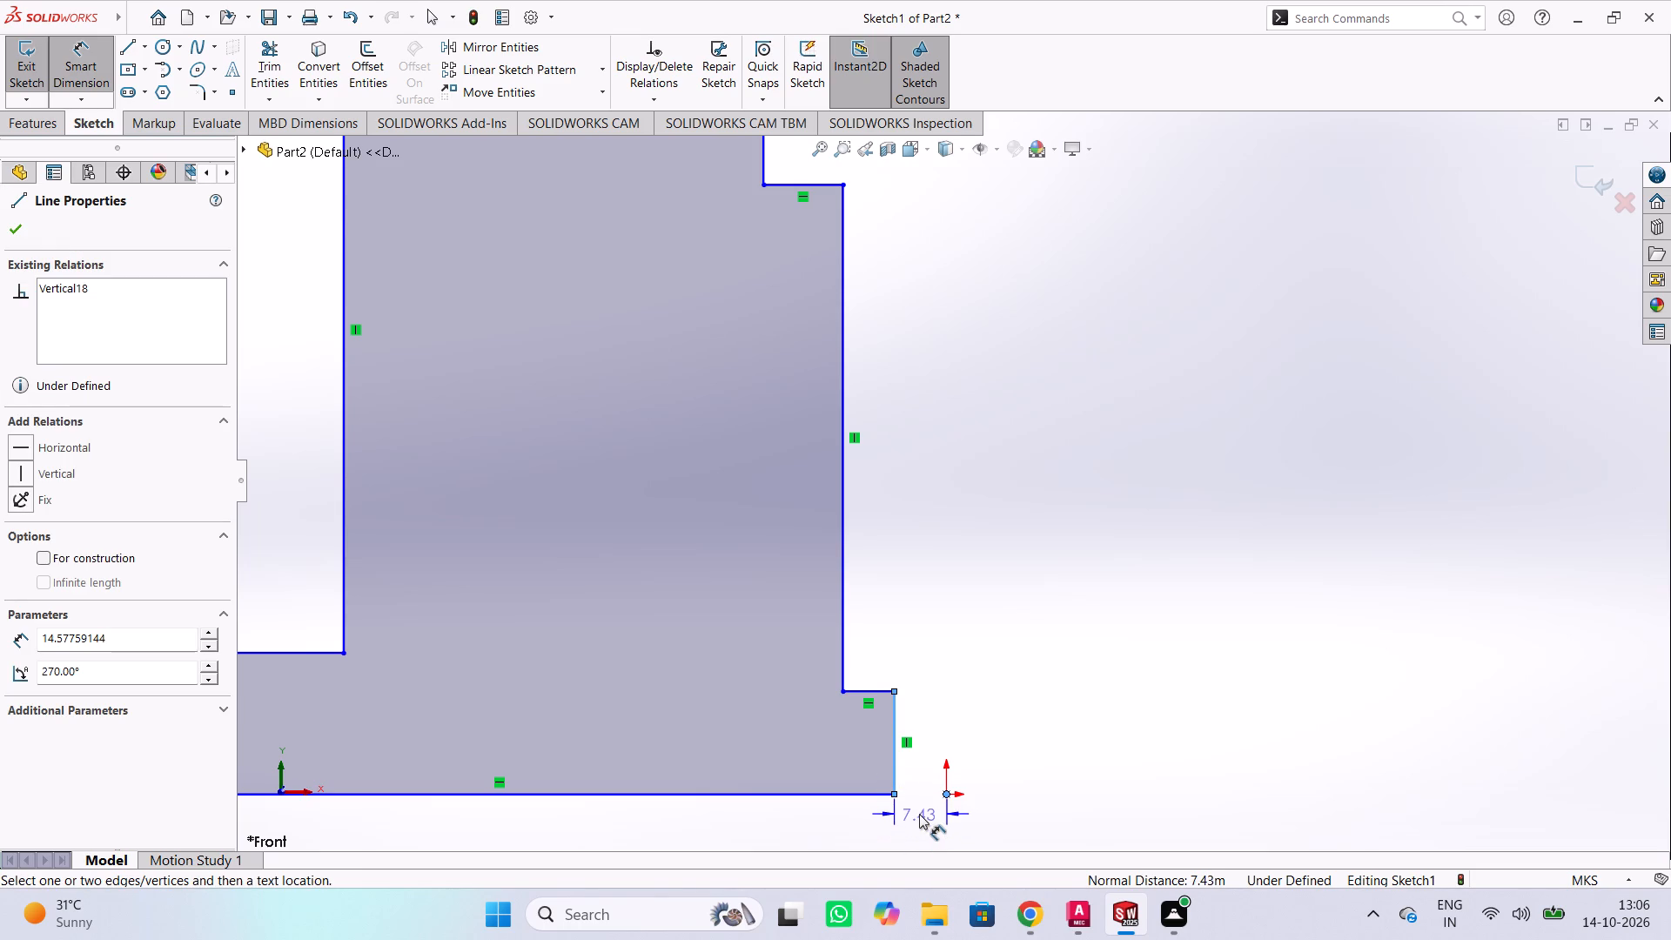
scroll(919, 814, "down", 2)
left_click(921, 808)
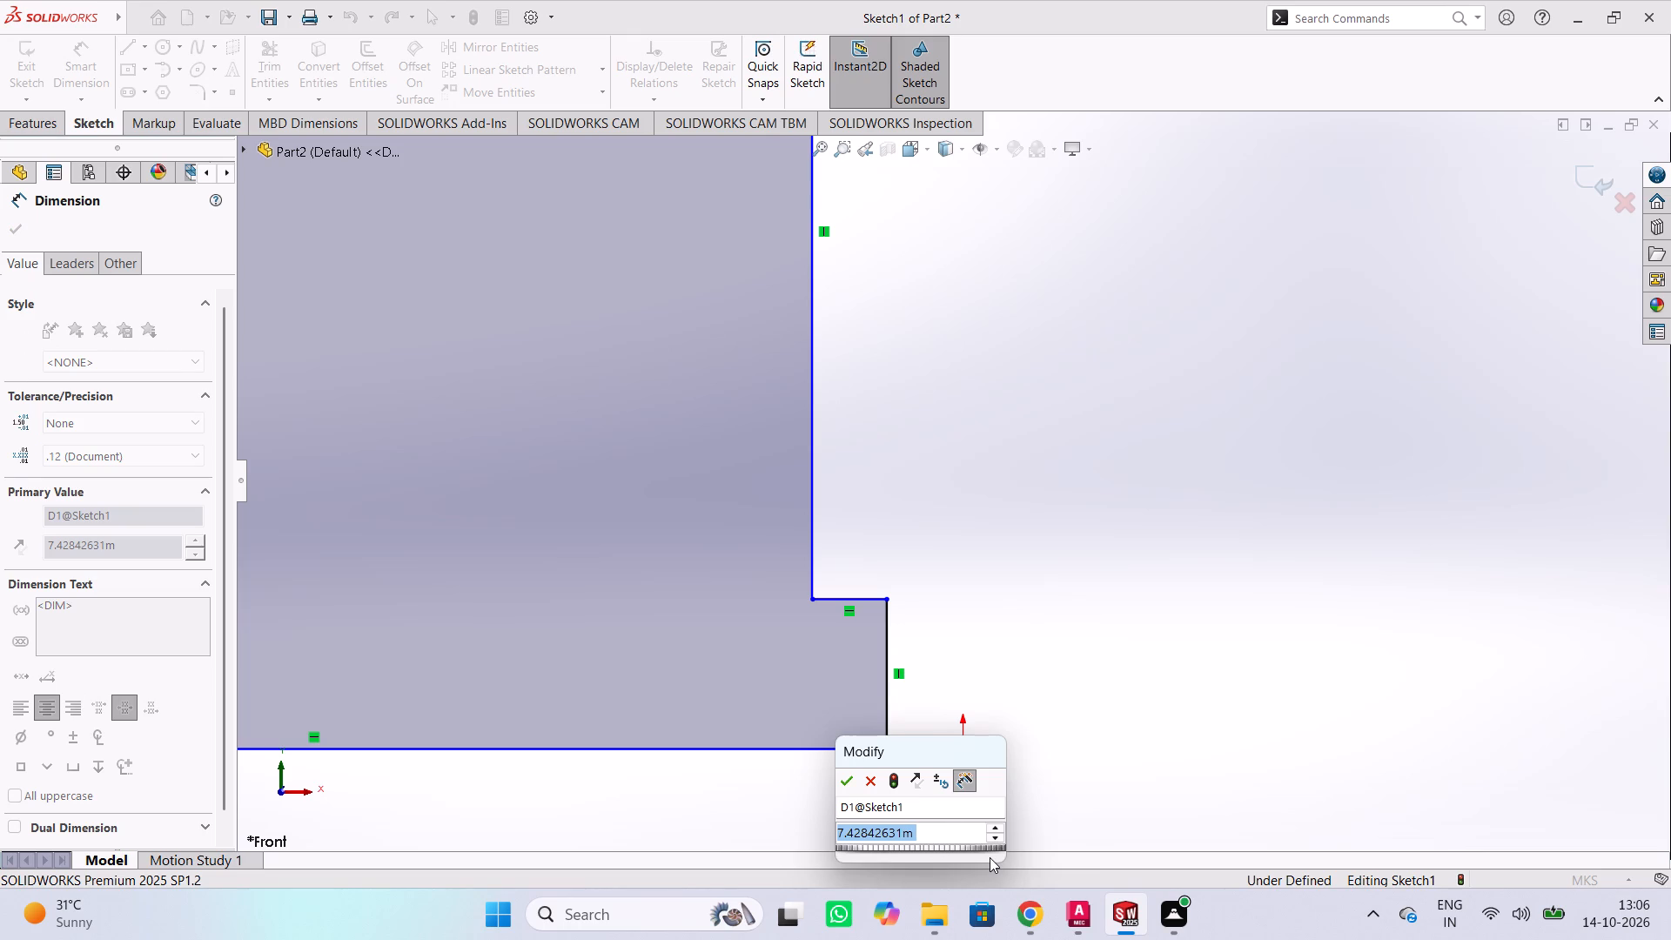
type("76/2")
key("Return")
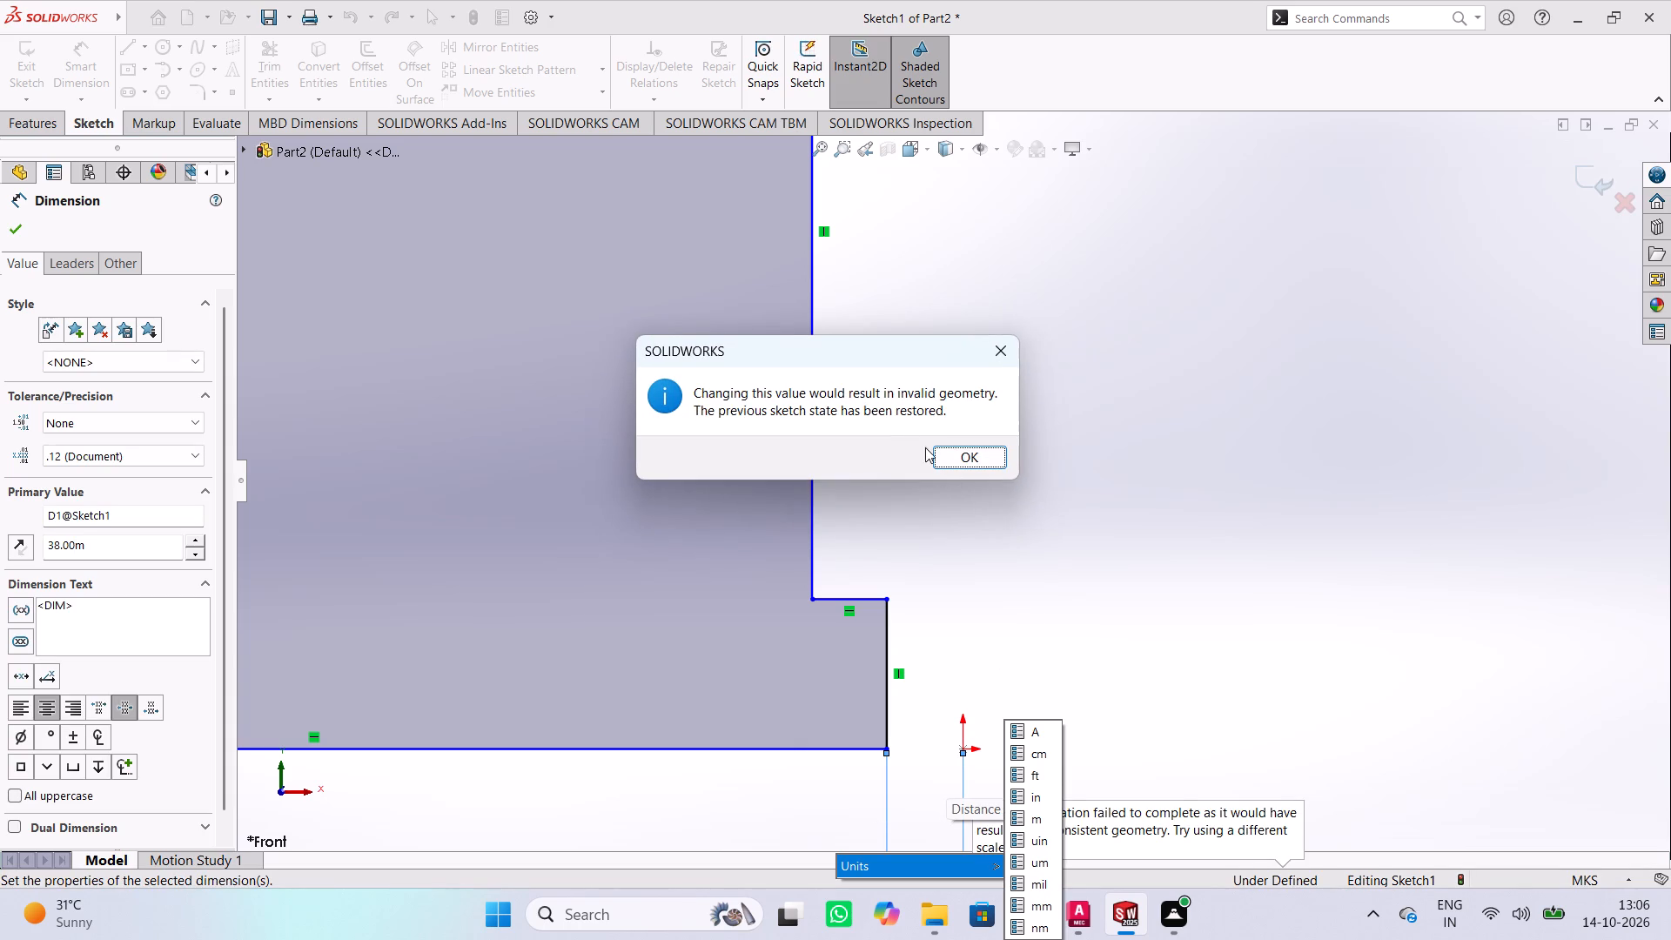
left_click(960, 451)
left_click(993, 352)
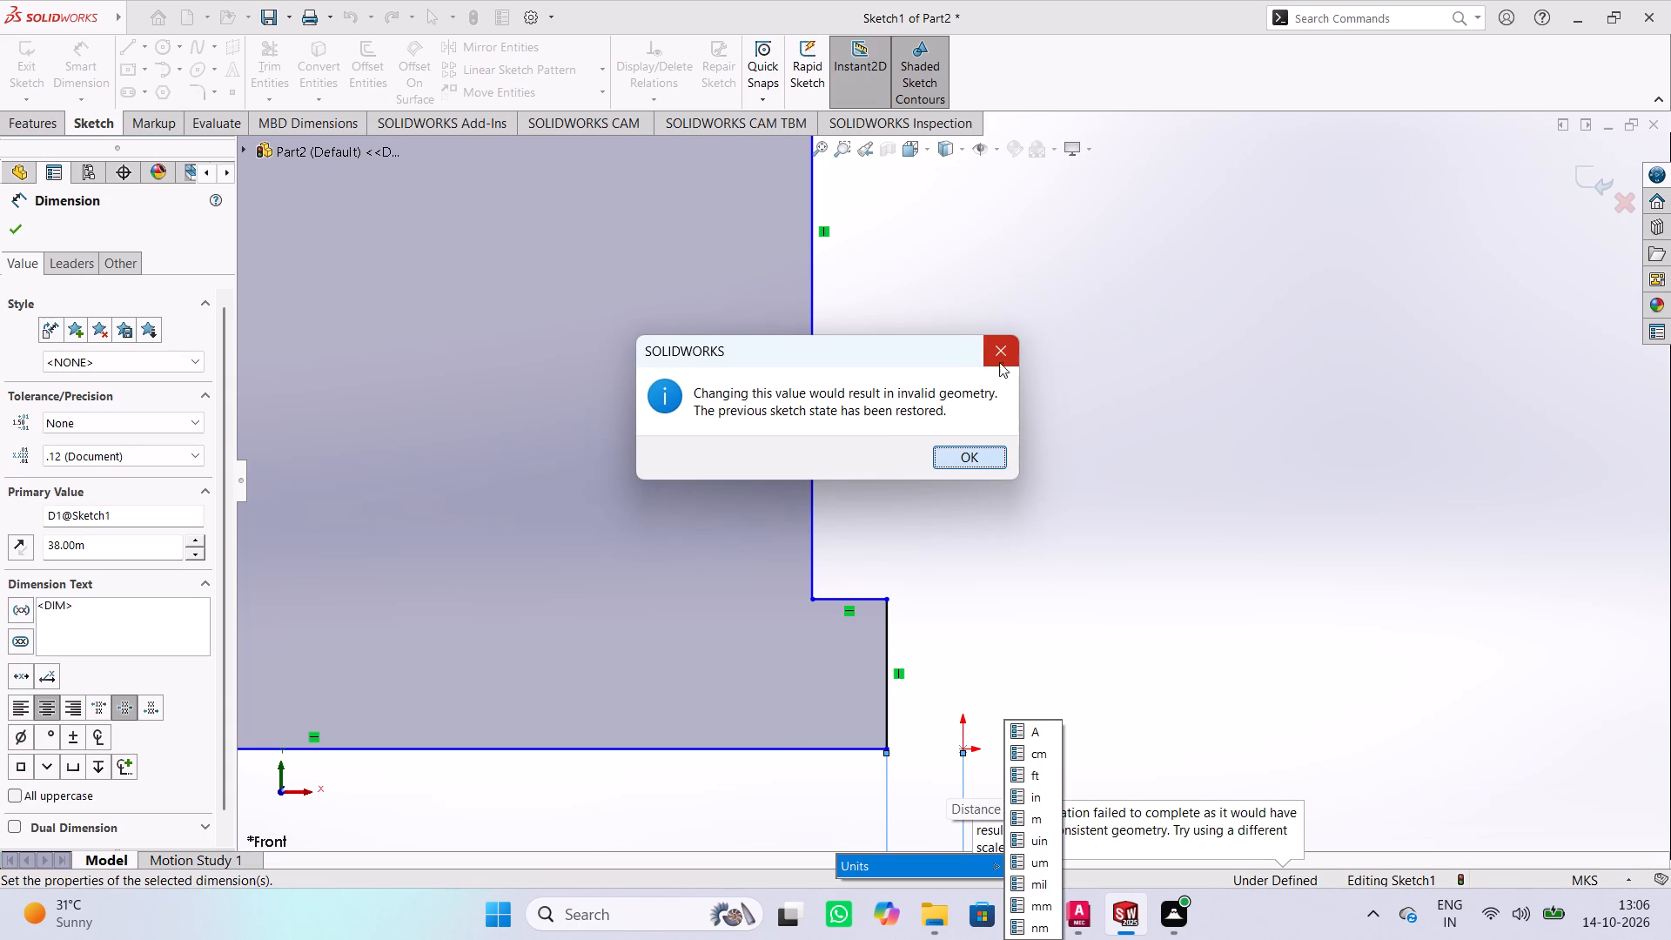
left_click(1008, 348)
left_click(1008, 348)
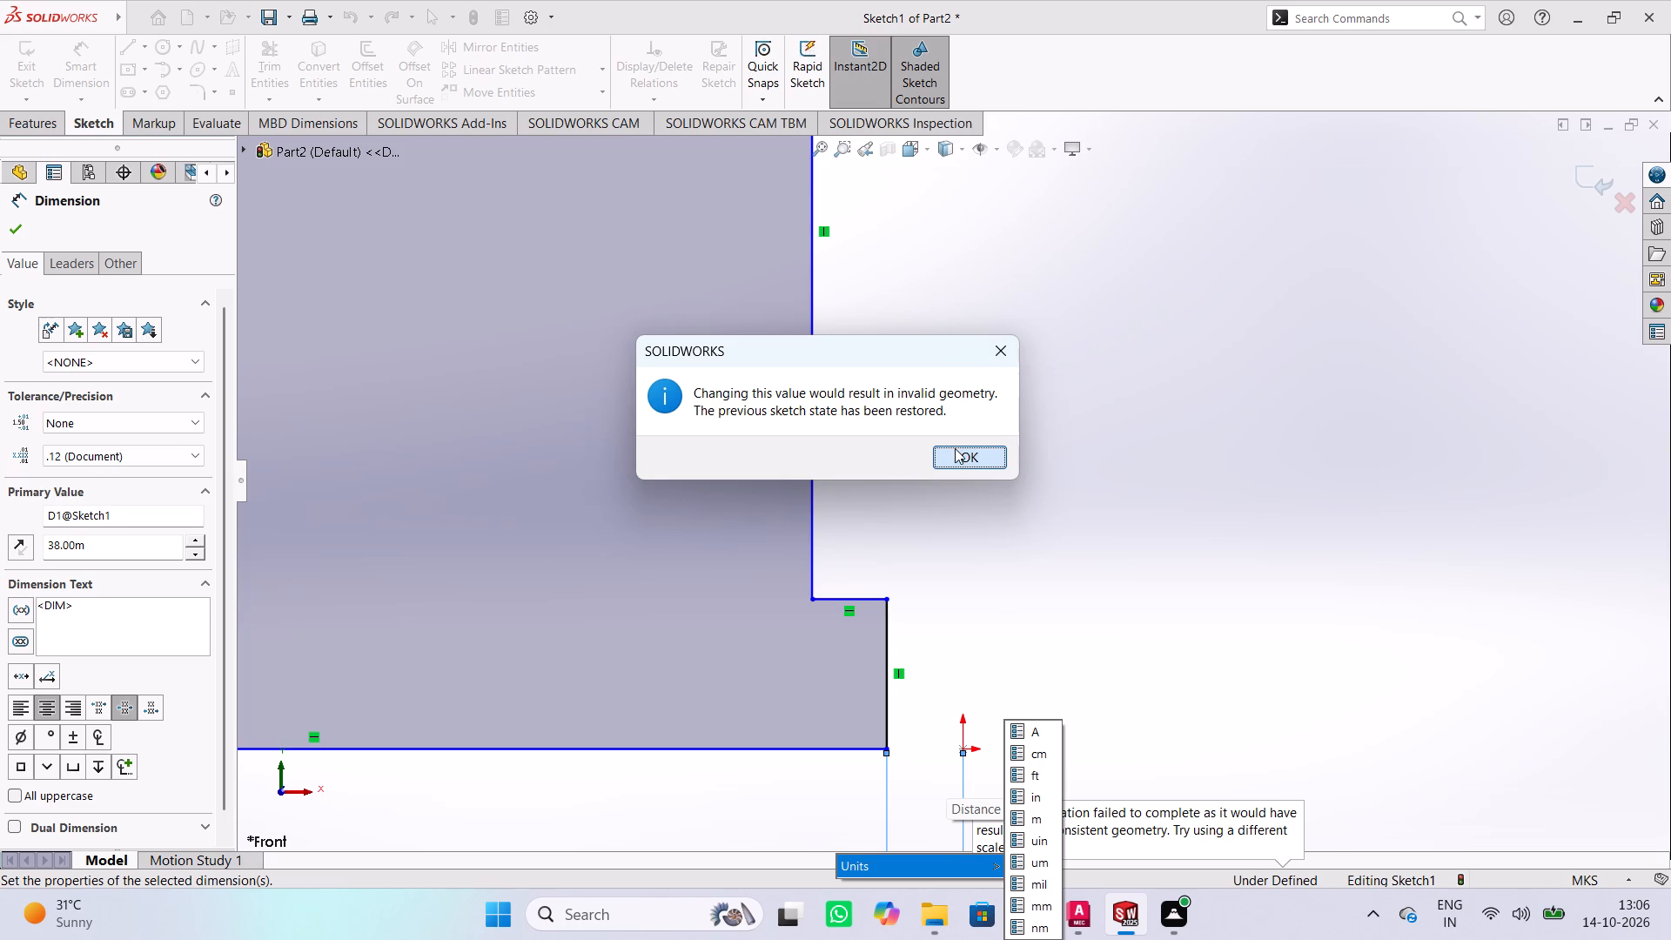
triple_click(971, 460)
left_click(1142, 461)
double_click(1003, 353)
left_click(1223, 384)
left_click_drag(990, 354, 997, 352)
key("ctrl+z")
left_click_drag(1190, 428, 1229, 393)
double_click(1229, 393)
key("Escape")
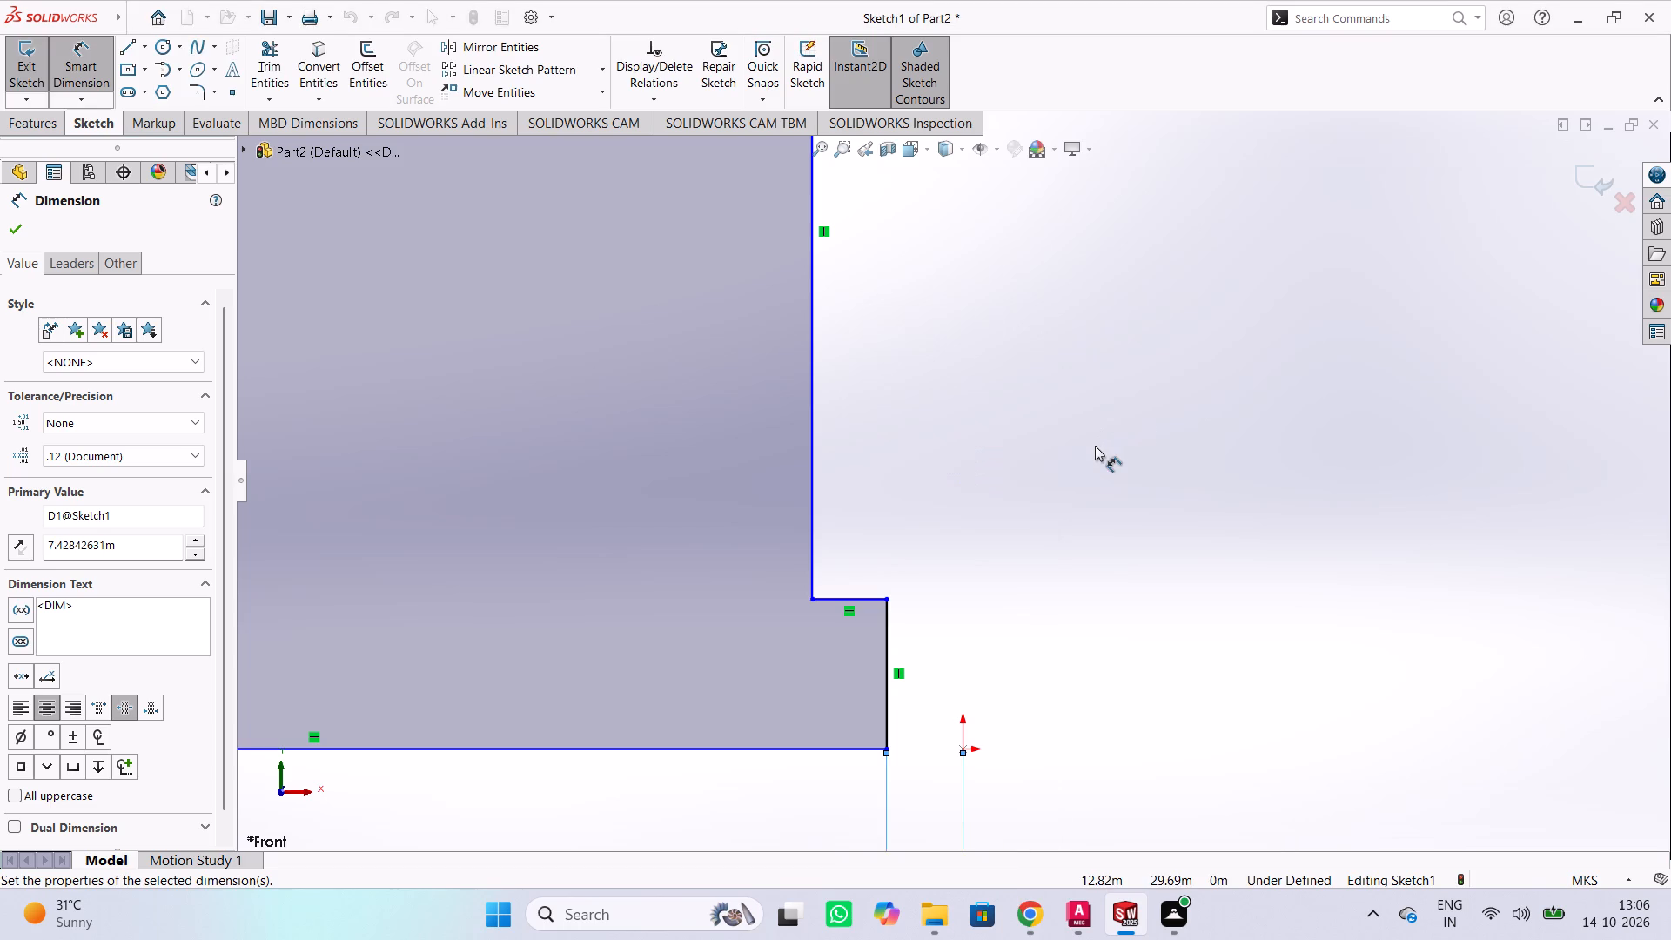
Dimension the horizontal distance from the origin to the base flange's outer vertical edge as 110 m.
scroll(1055, 450, "down", 3)
scroll(1055, 450, "up", 7)
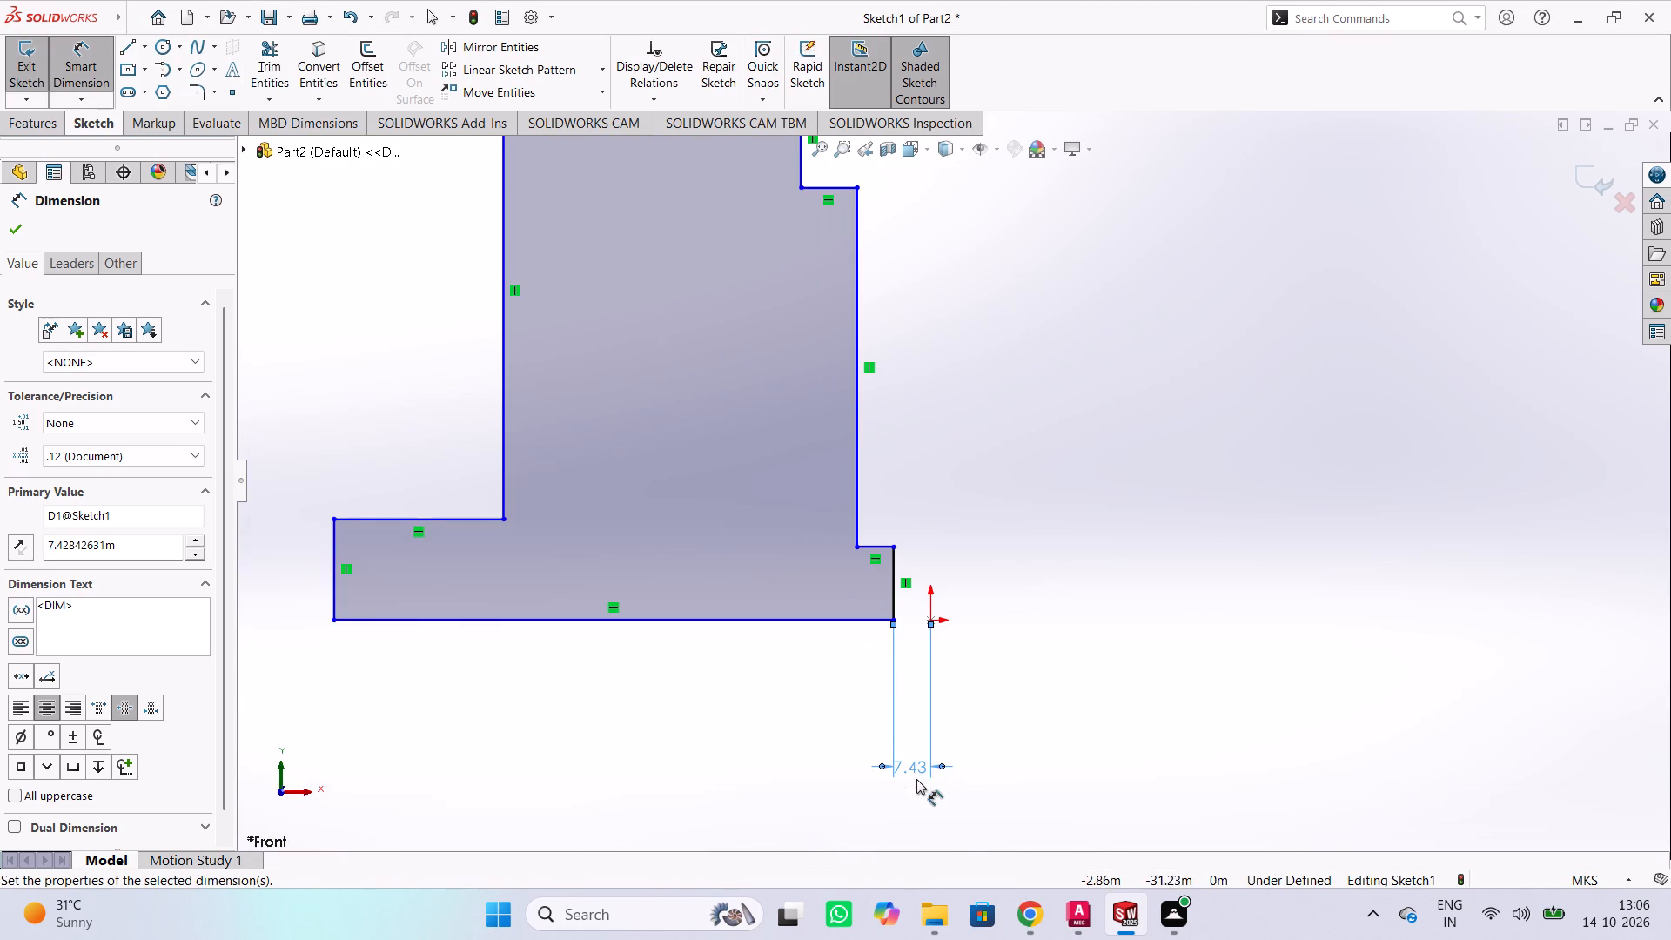
left_click(931, 620)
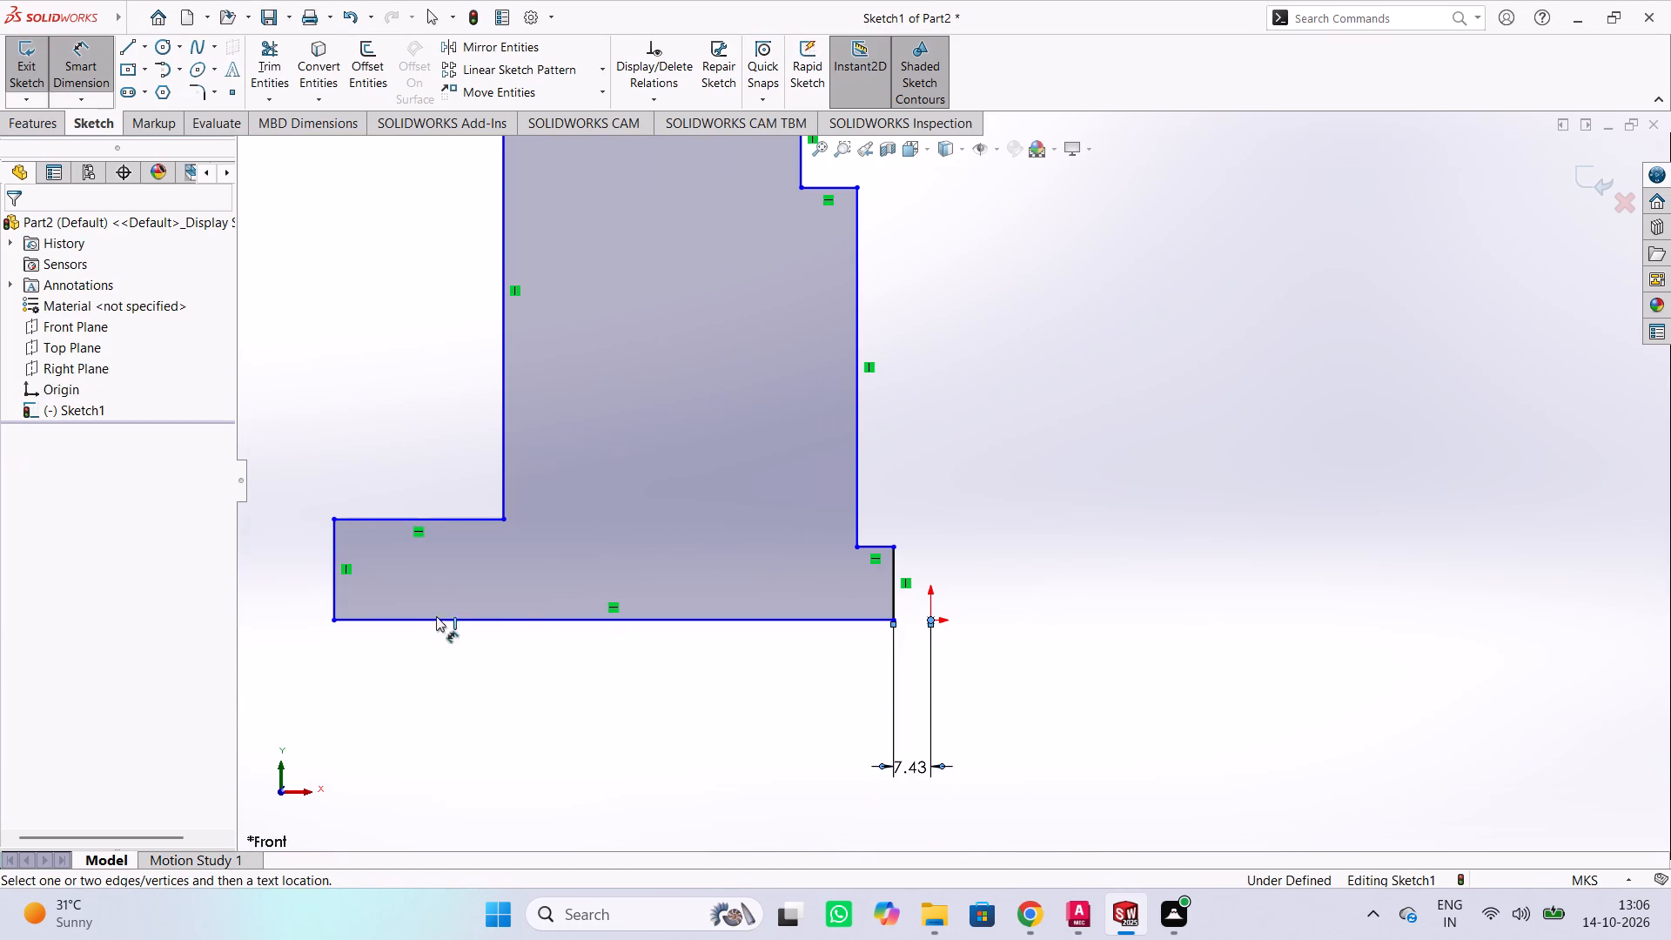
left_click(334, 580)
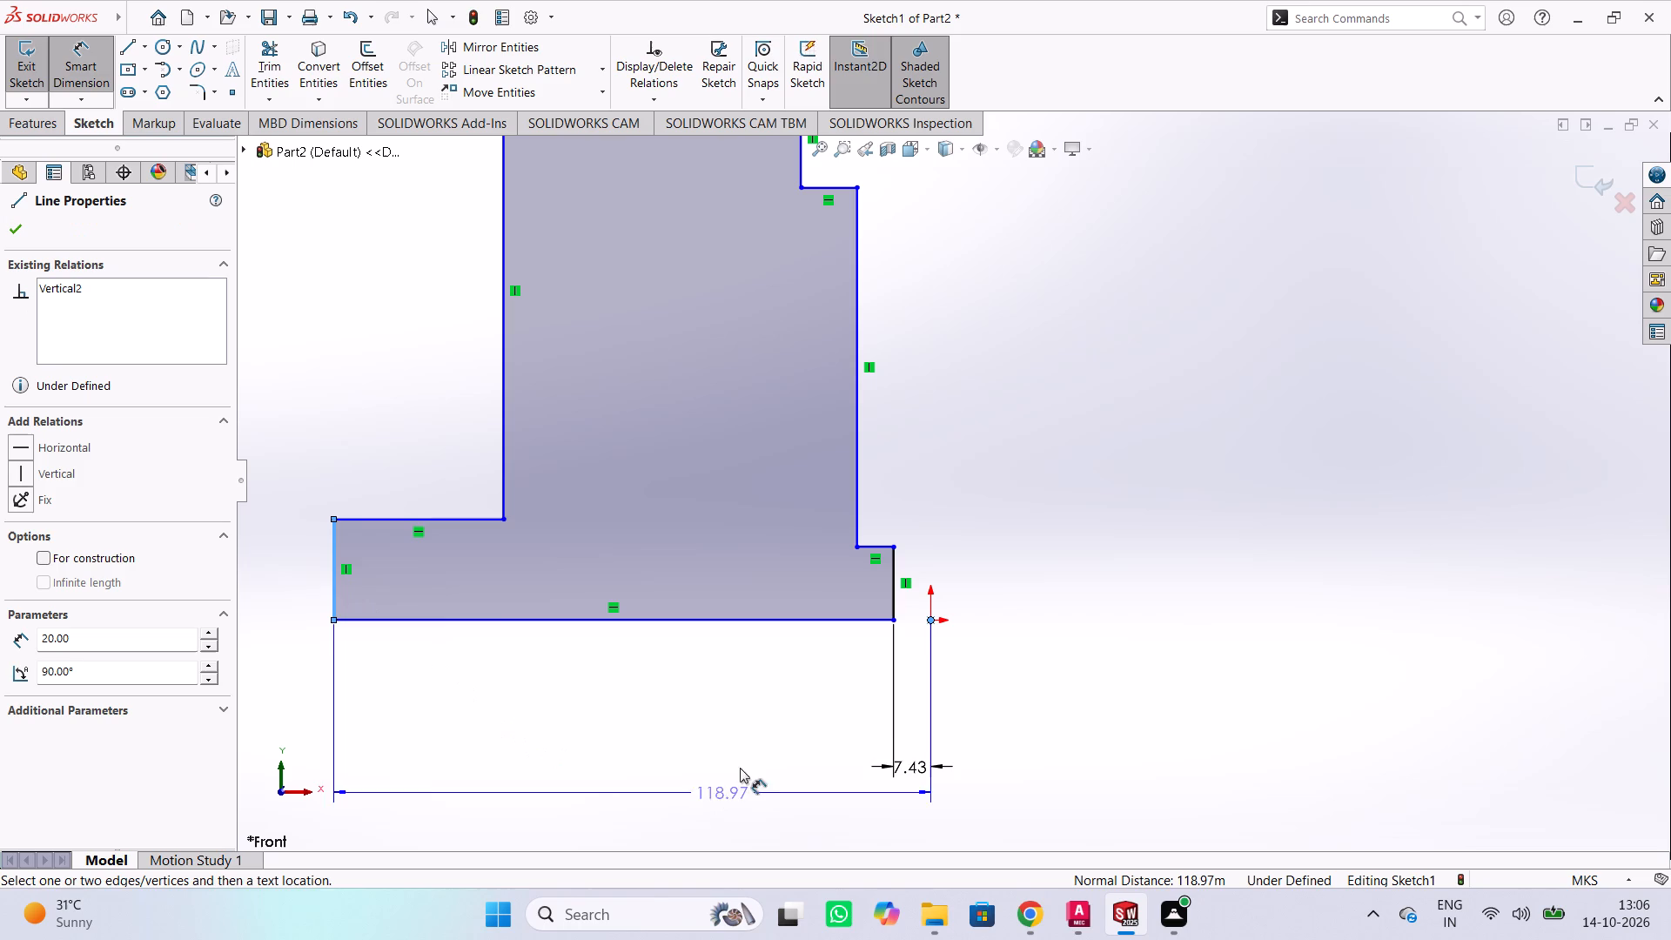
left_click(666, 808)
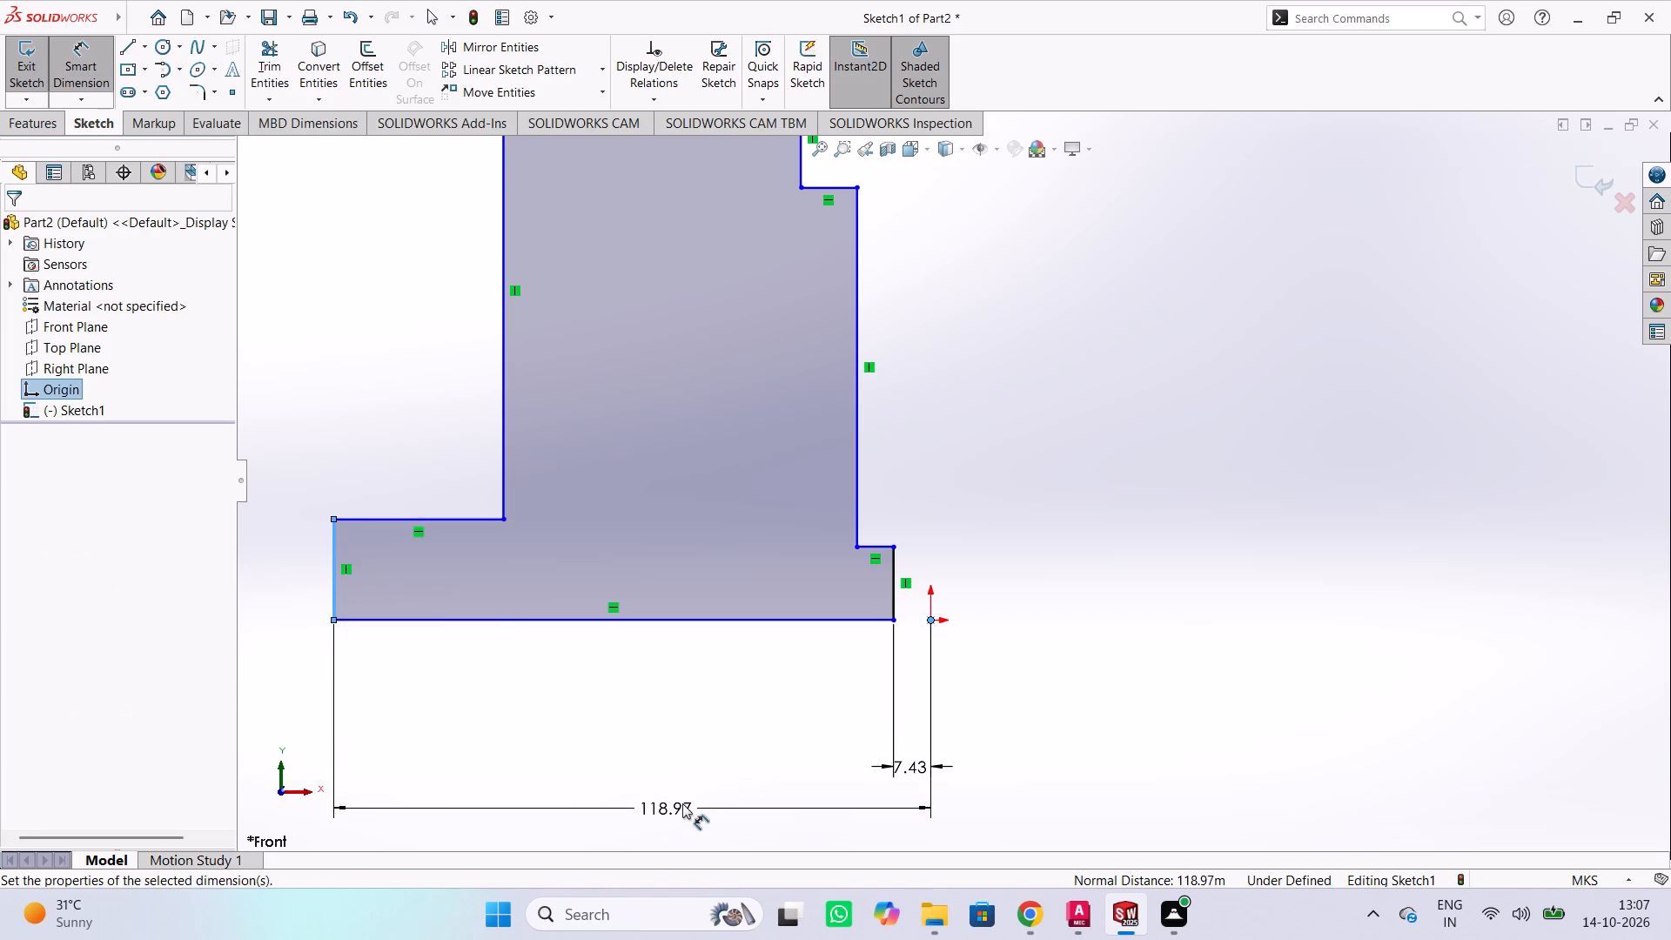
type("110")
key("Return")
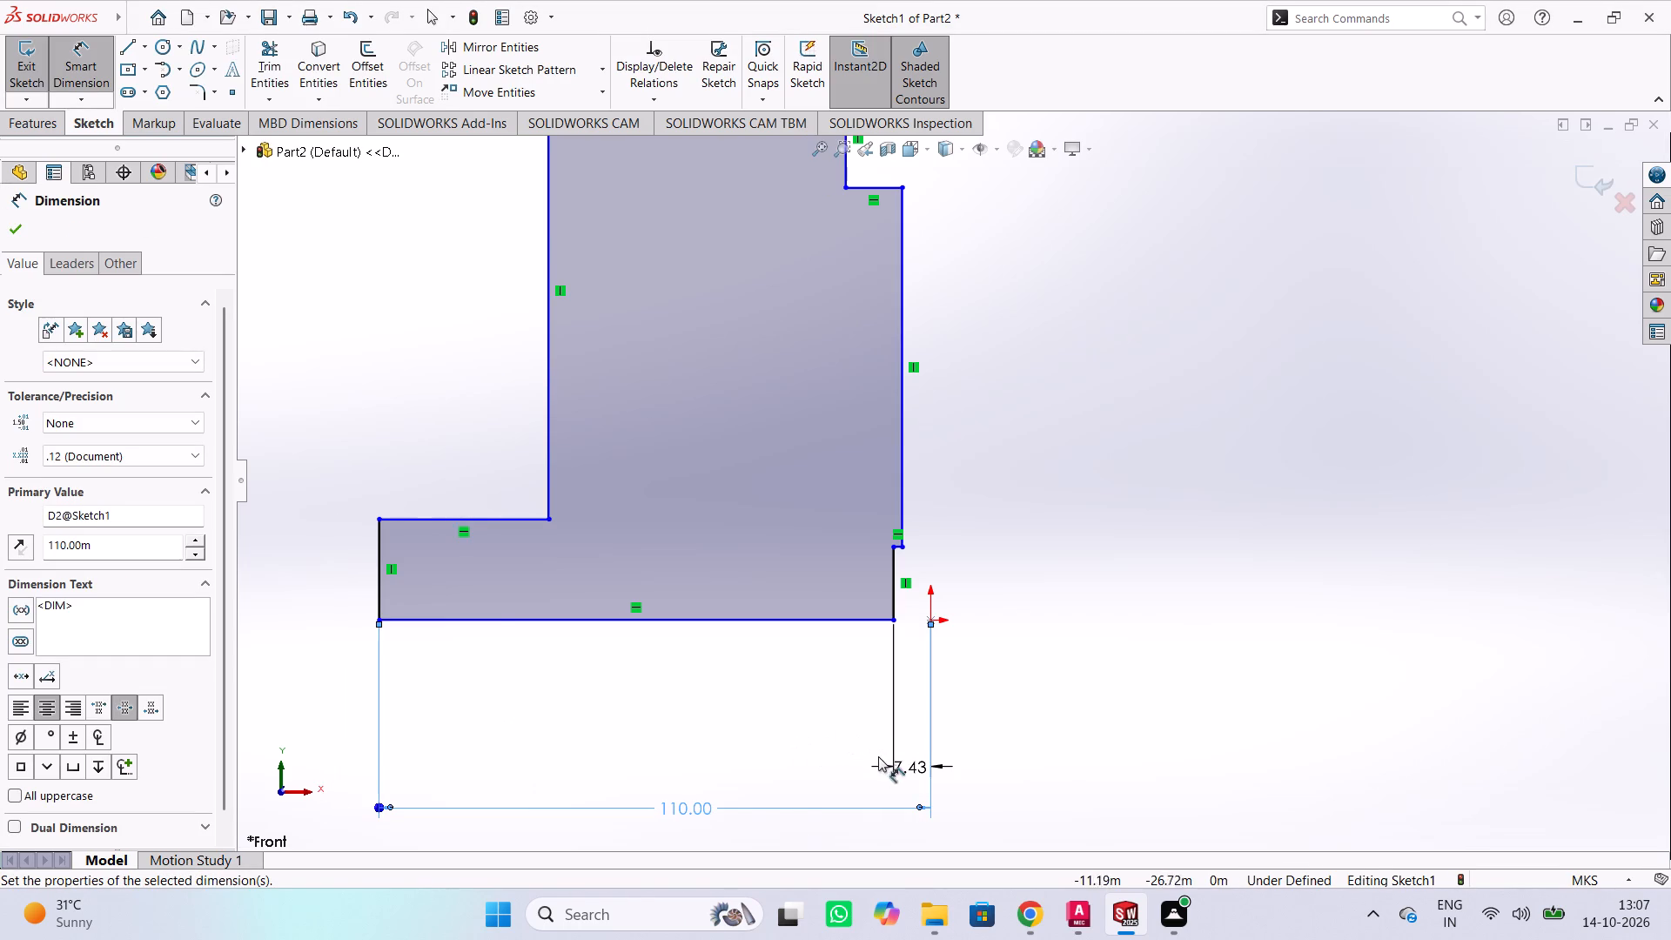
Set the distance between the origin and the lowest inner vertical line to 76/2 m.
double_click(908, 769)
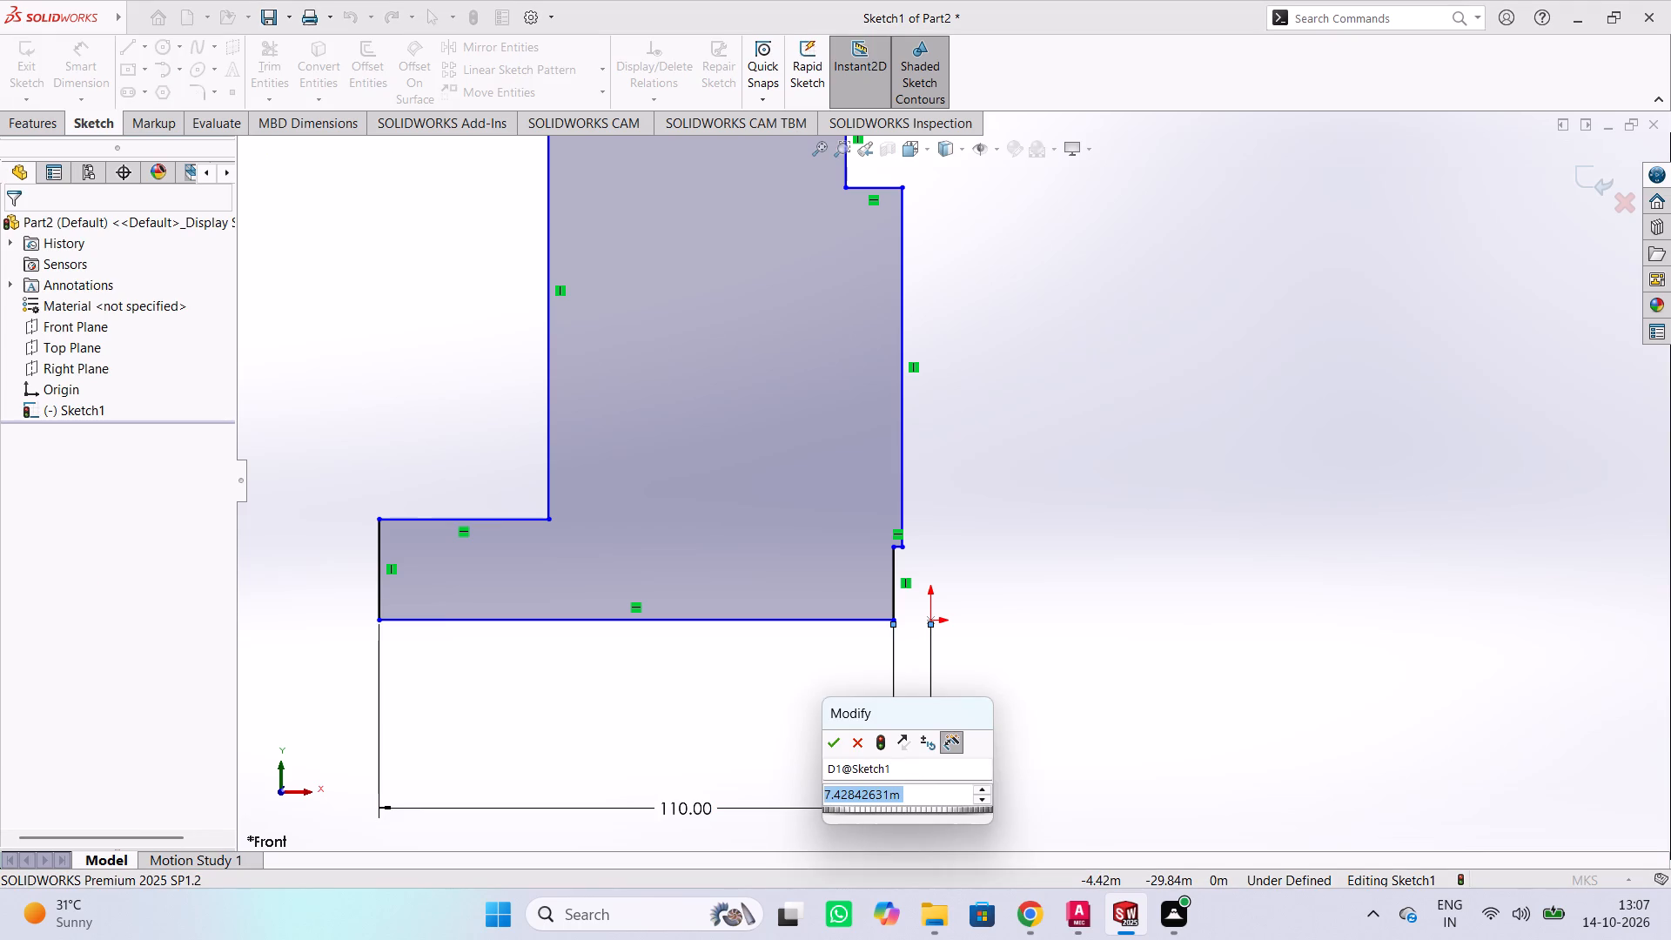
type("76/2")
key("Return")
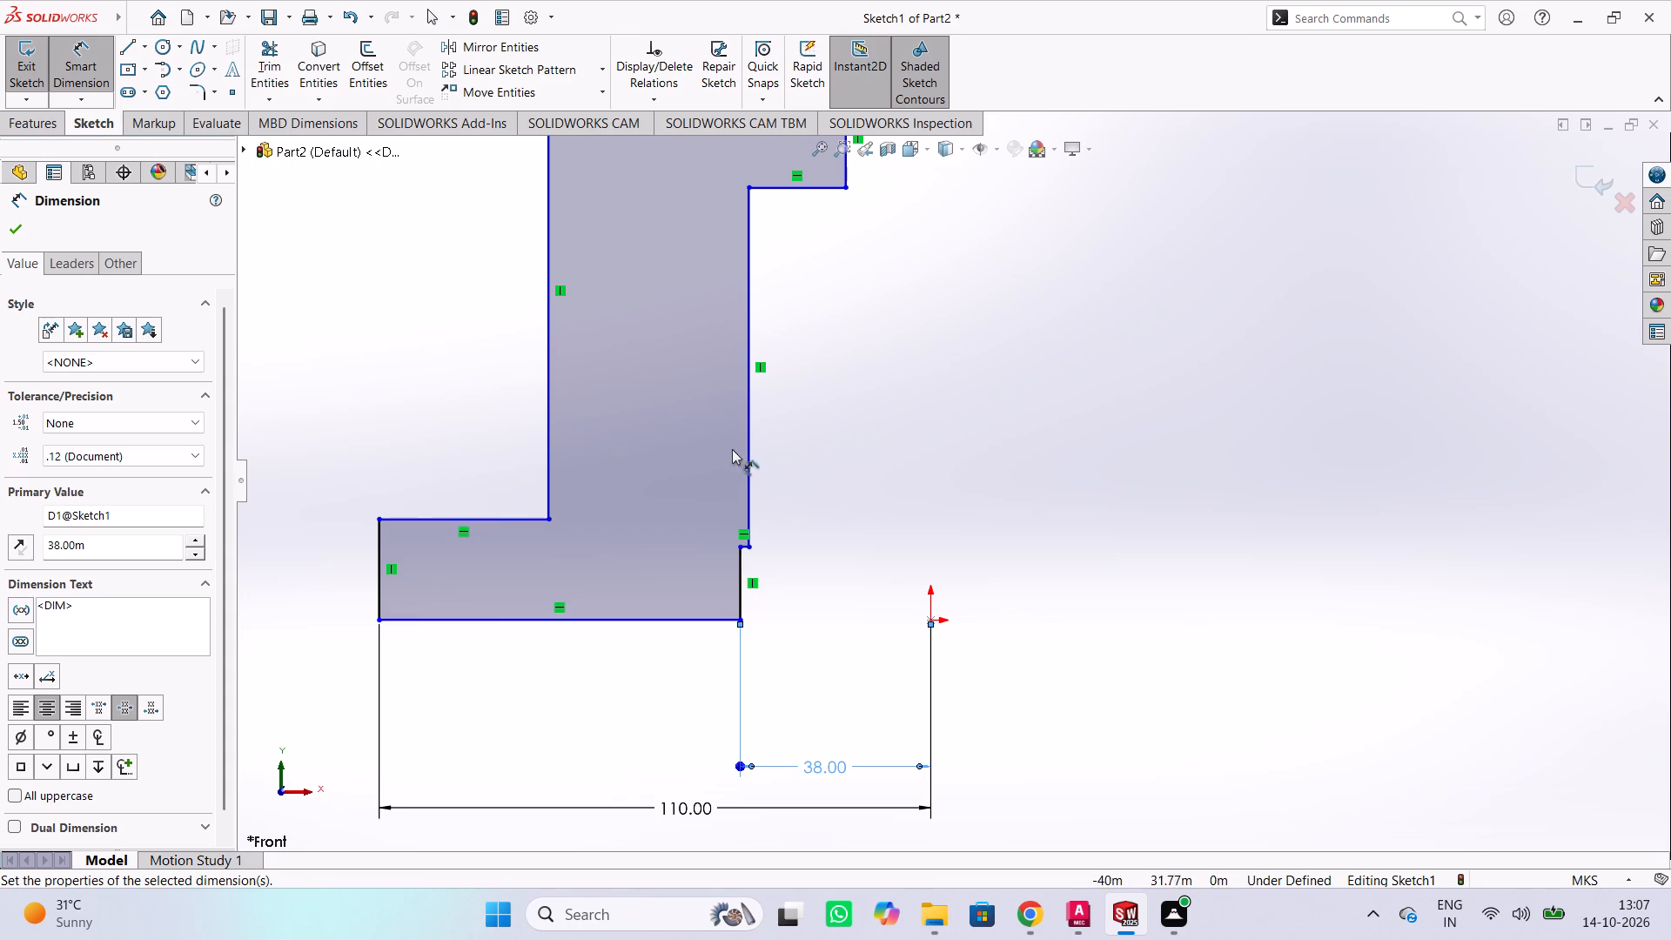
Dimension the horizontal distance from the origin to the outer vertical line just above the base flange as 124/2 m.
left_click(547, 440)
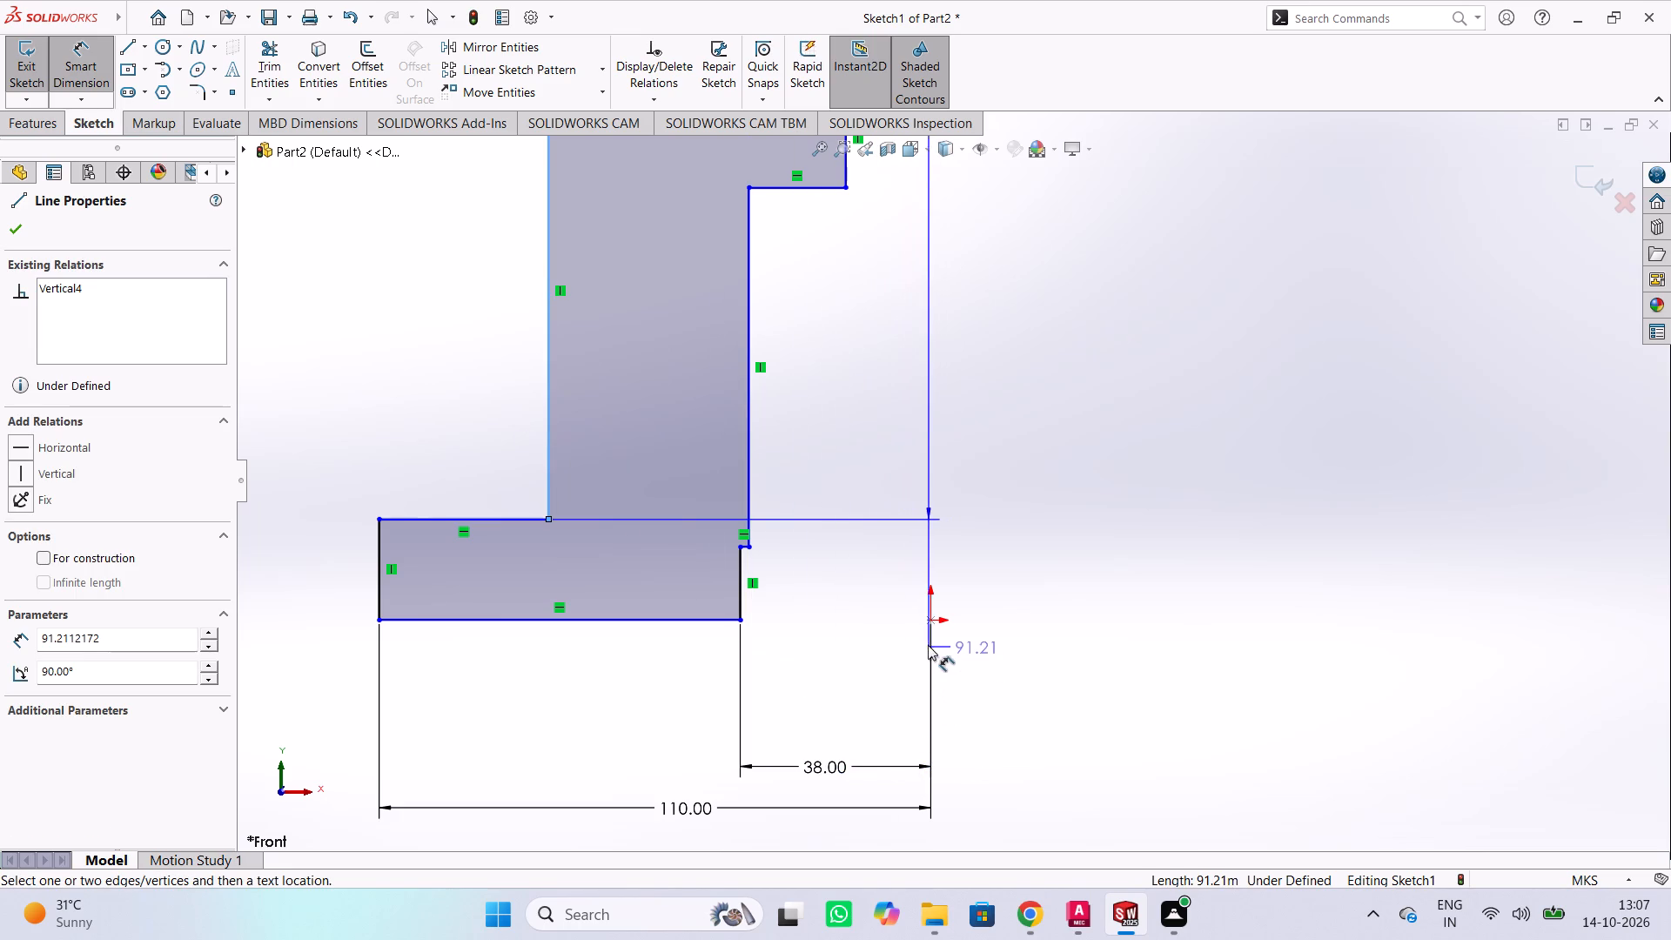
left_click(926, 621)
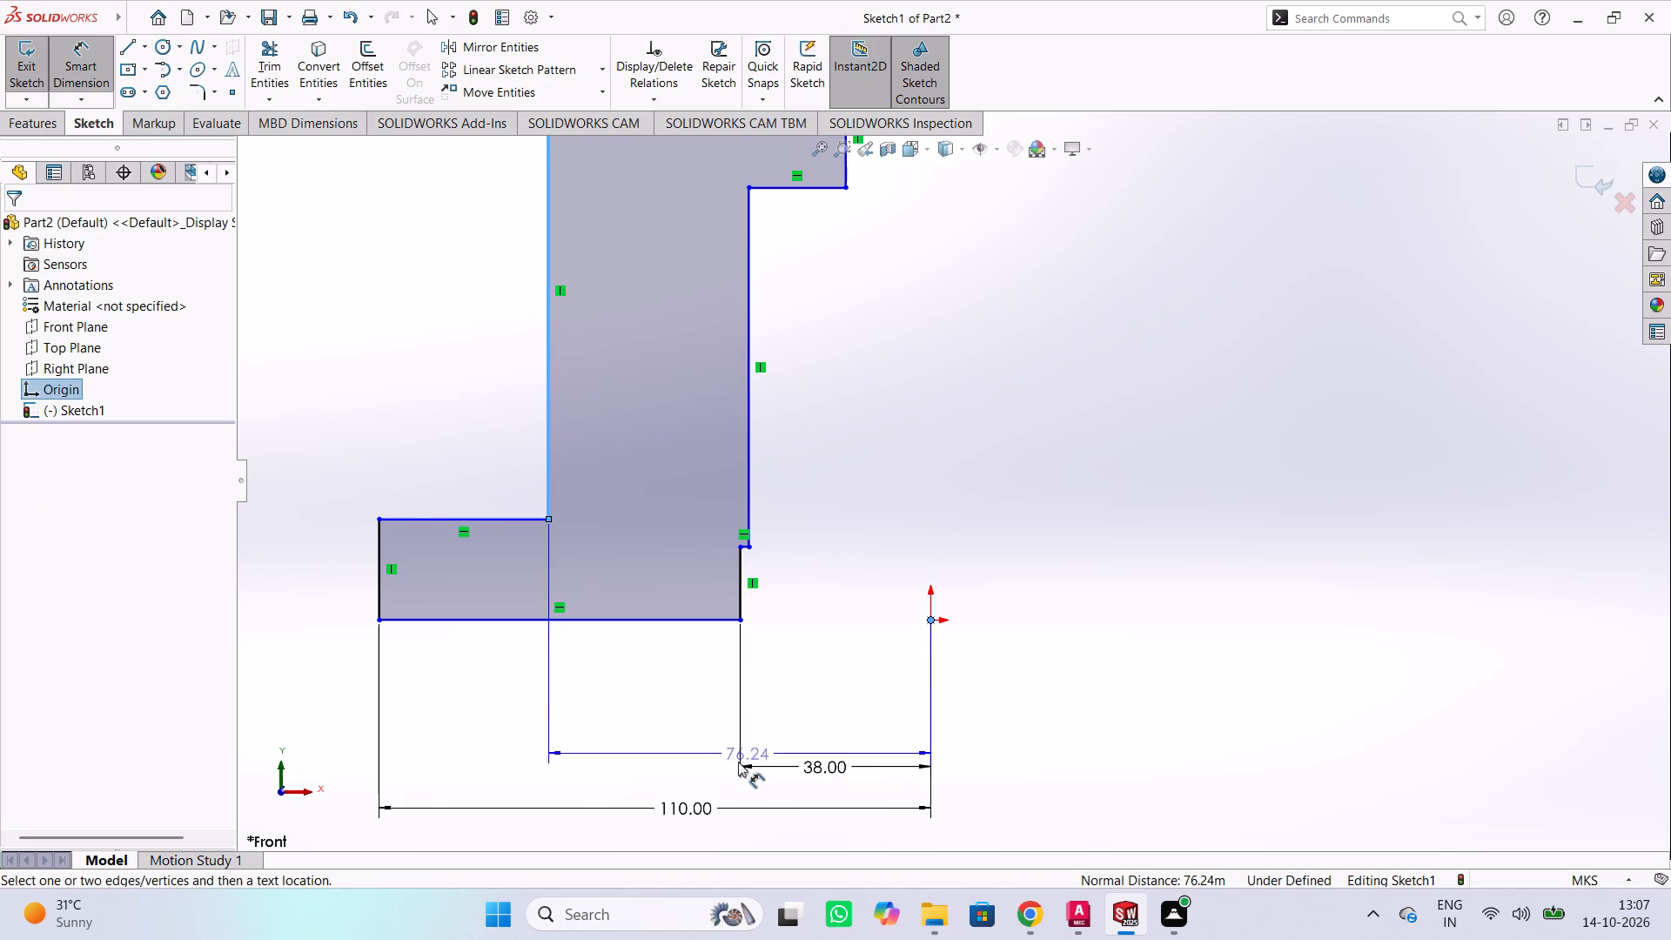
left_click(701, 782)
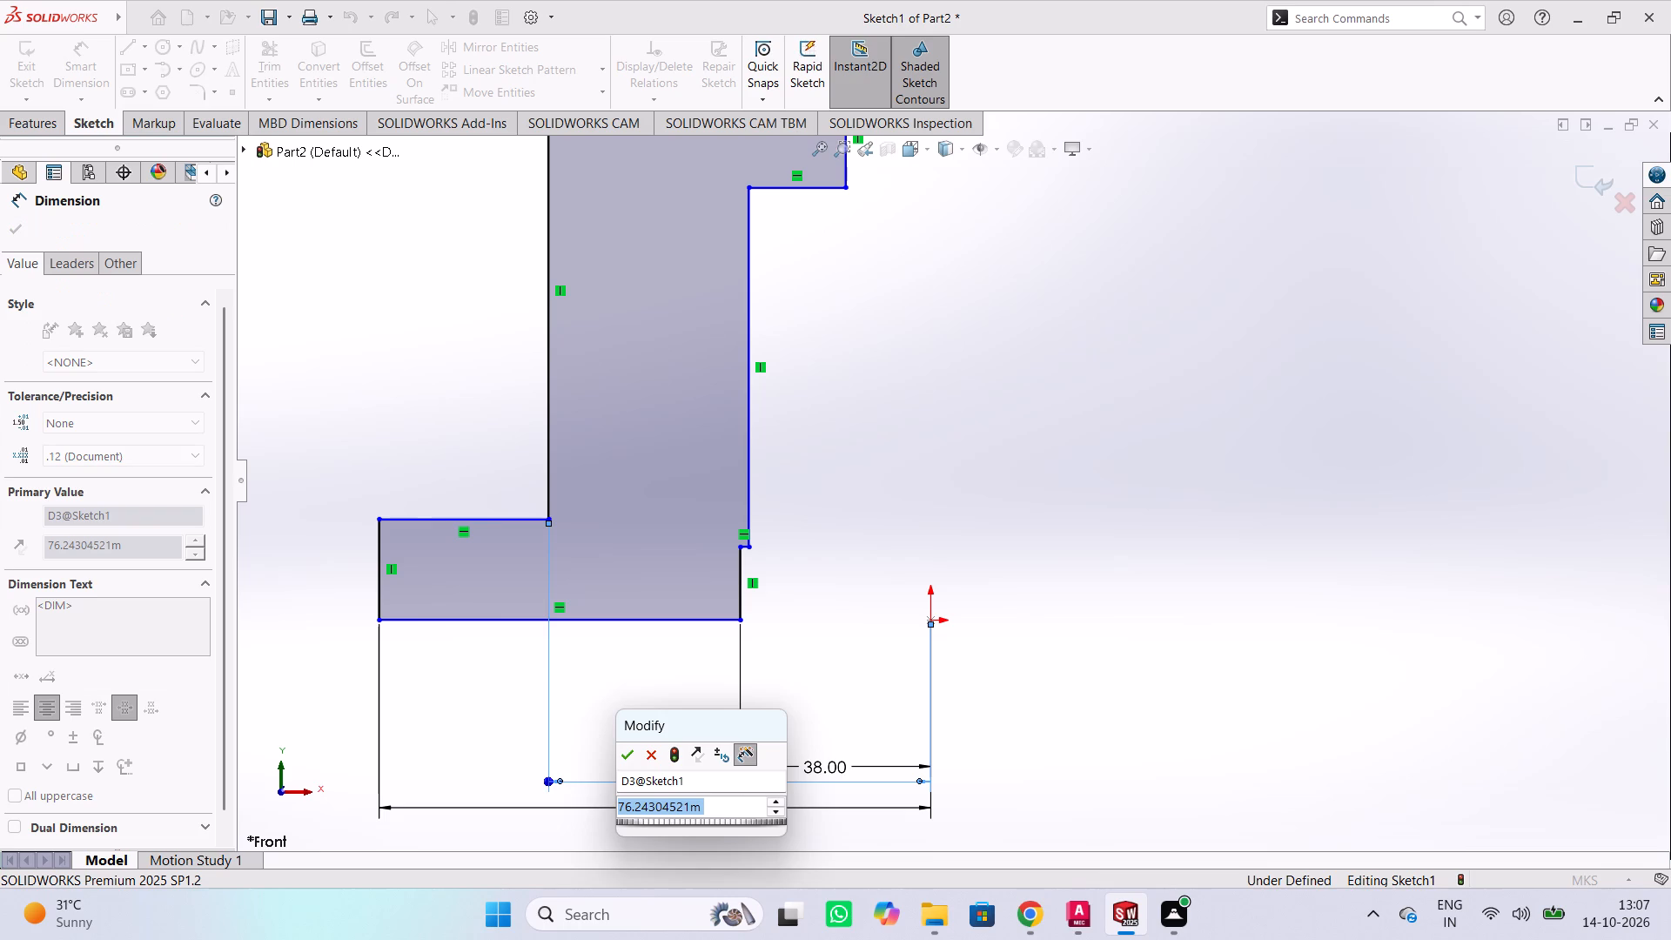
type("12")
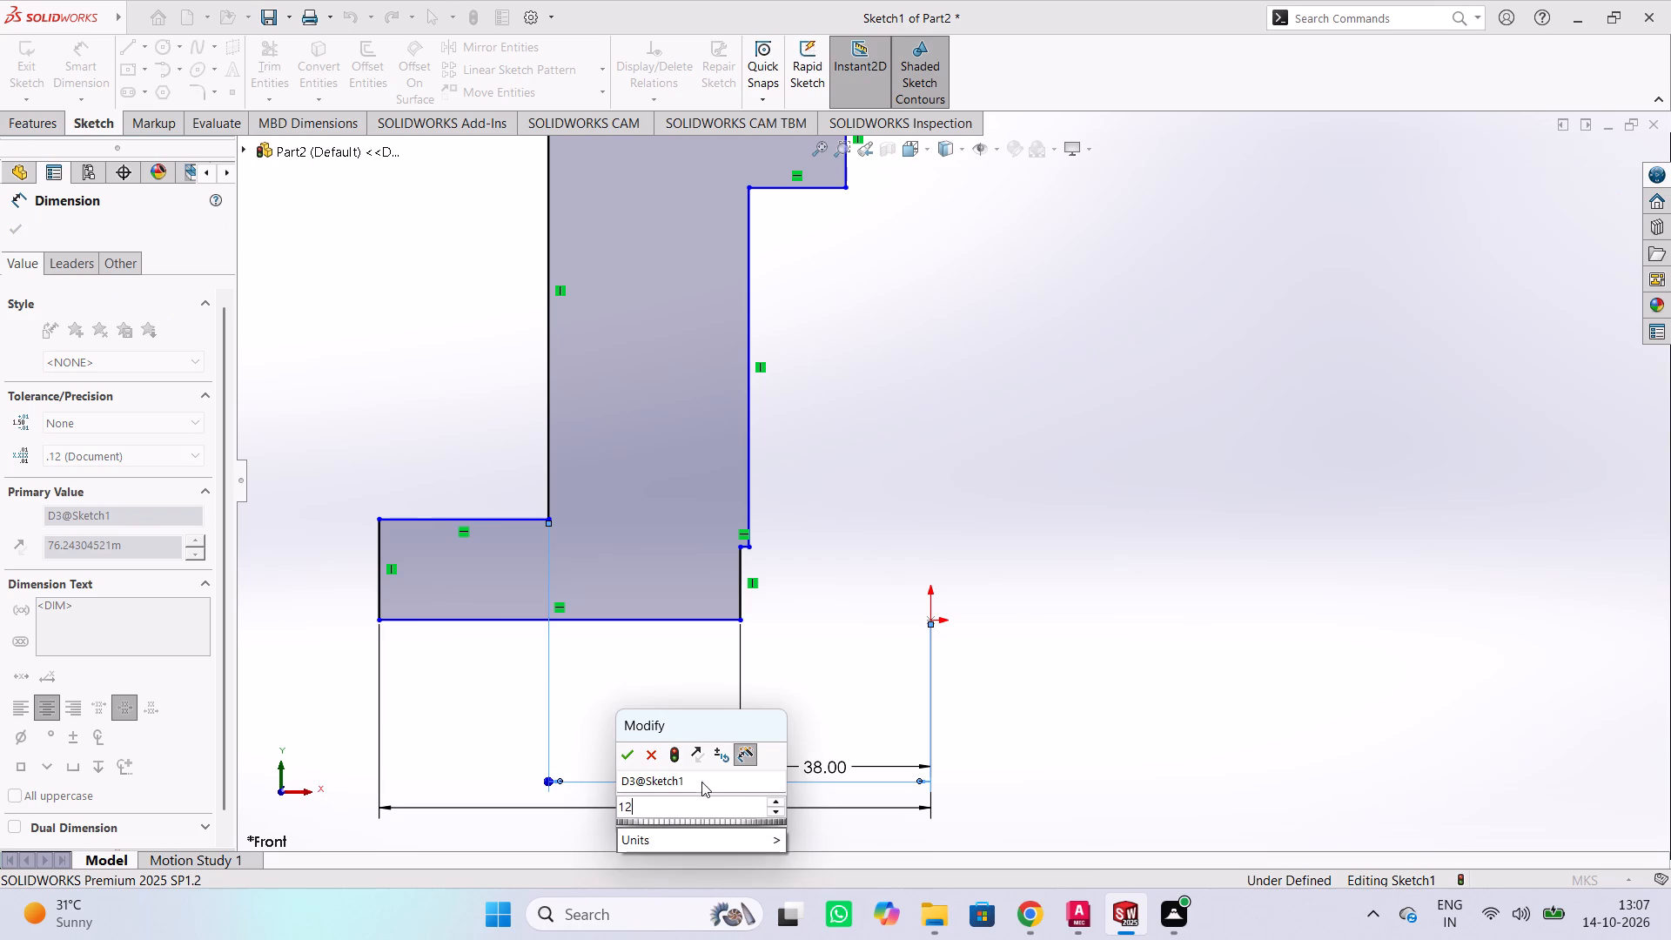
type("4/2")
key("Return")
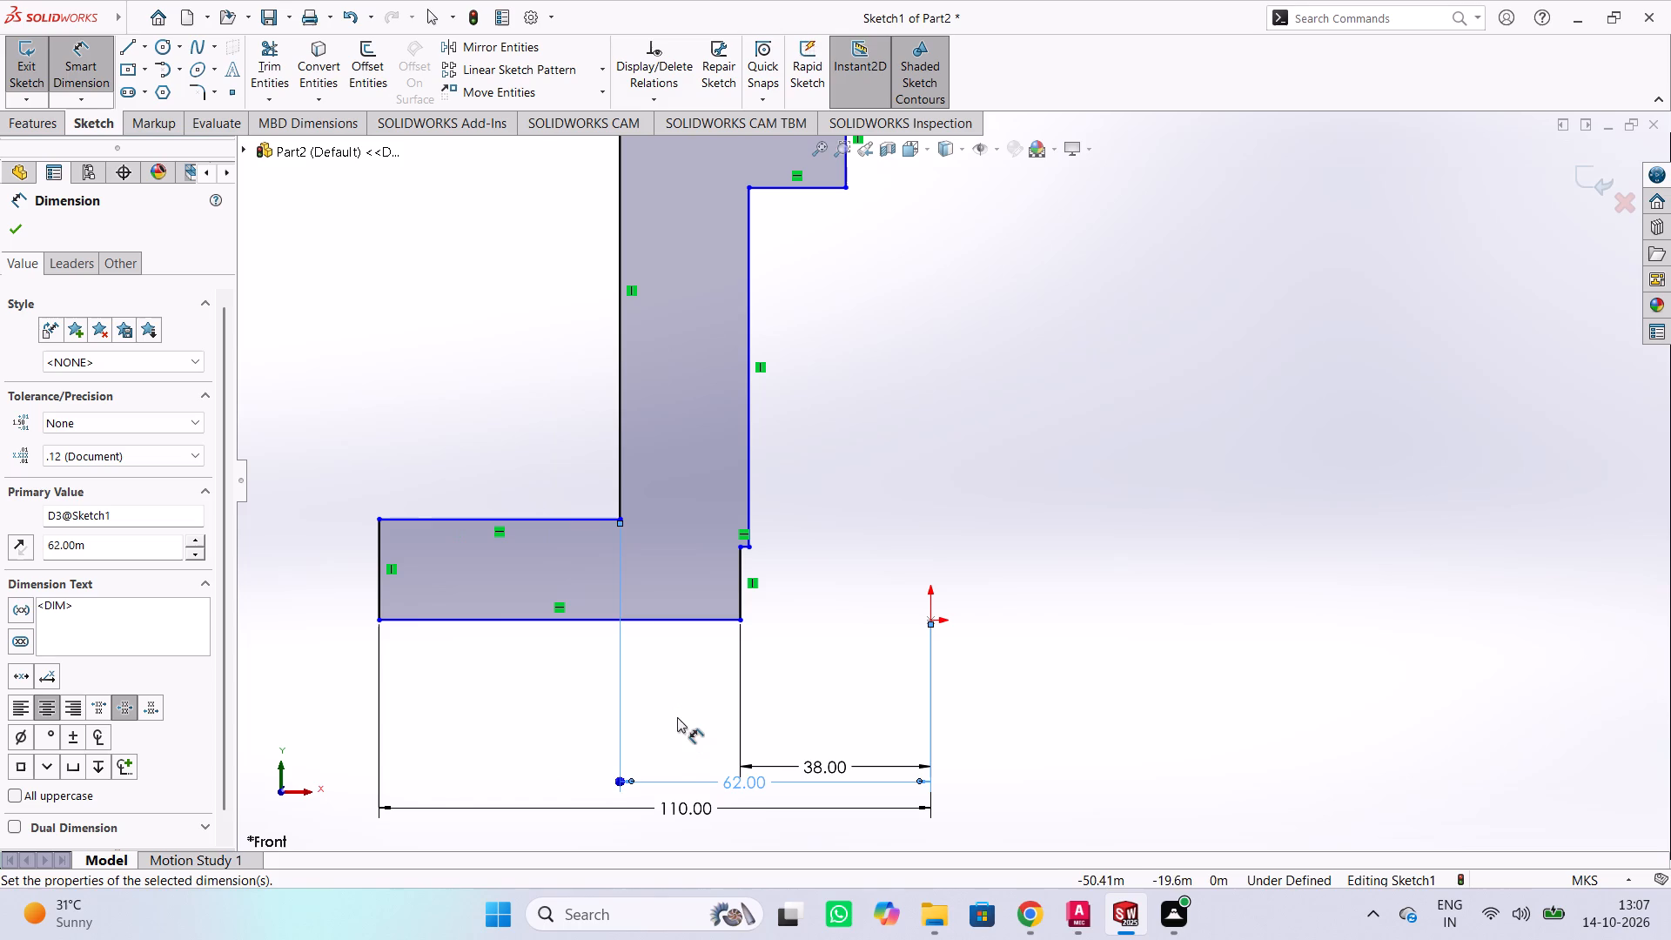
Dimension the horizontal distance from the origin to the long inner vertical line above the bottom step as 92/2 m.
left_click(746, 456)
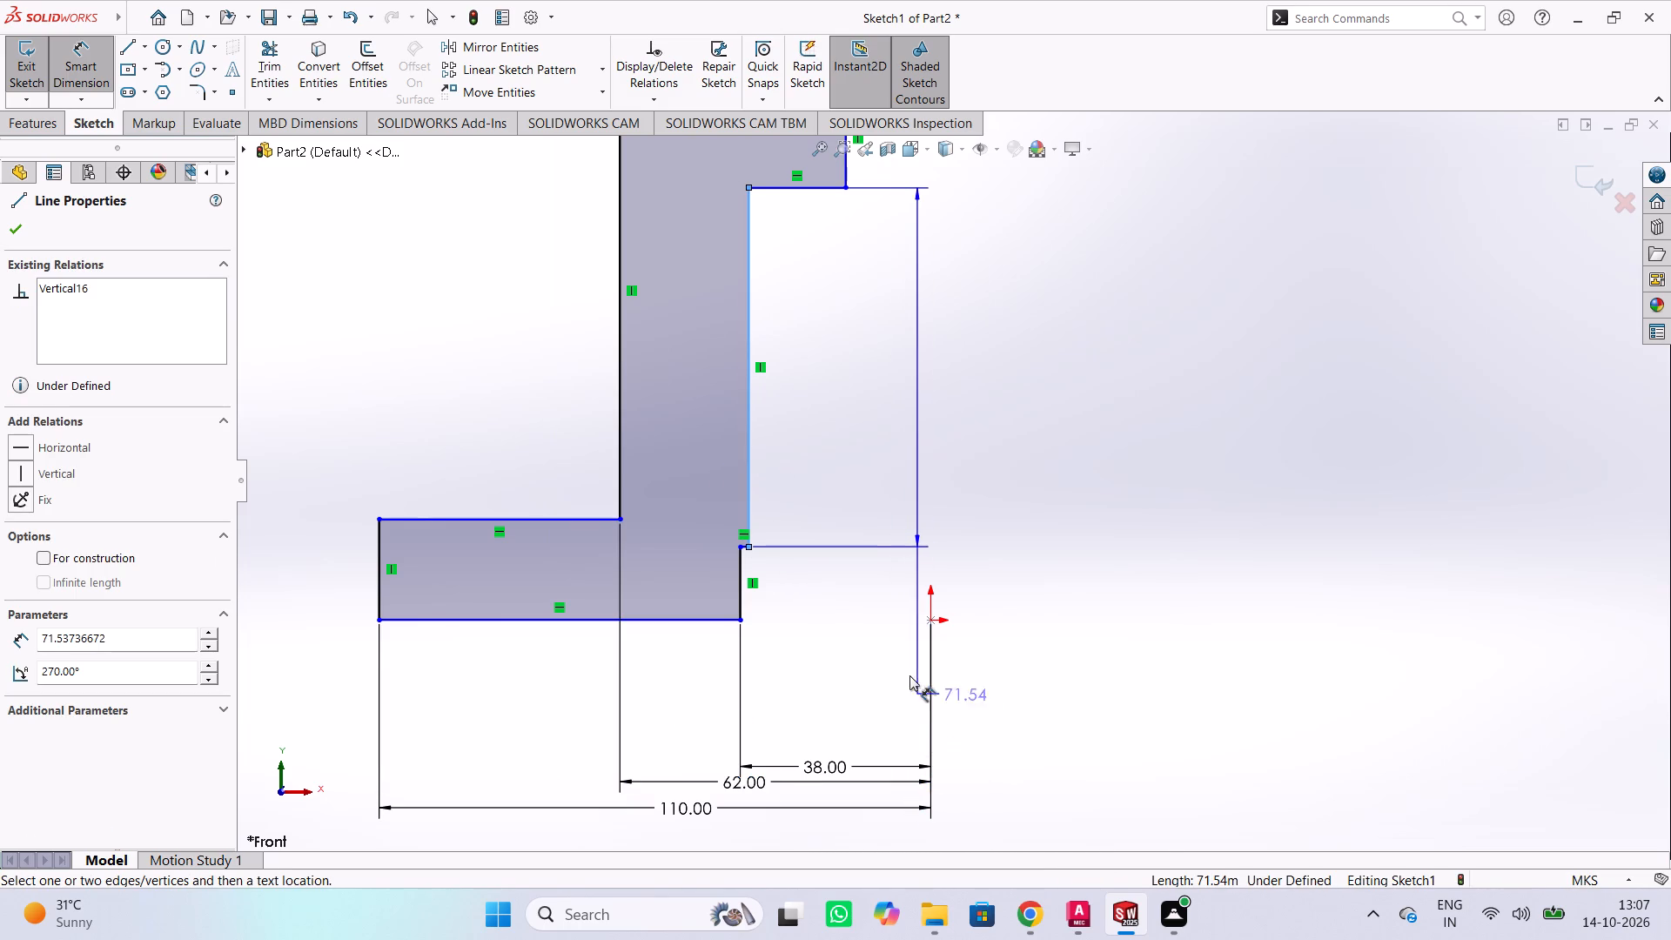
left_click(933, 623)
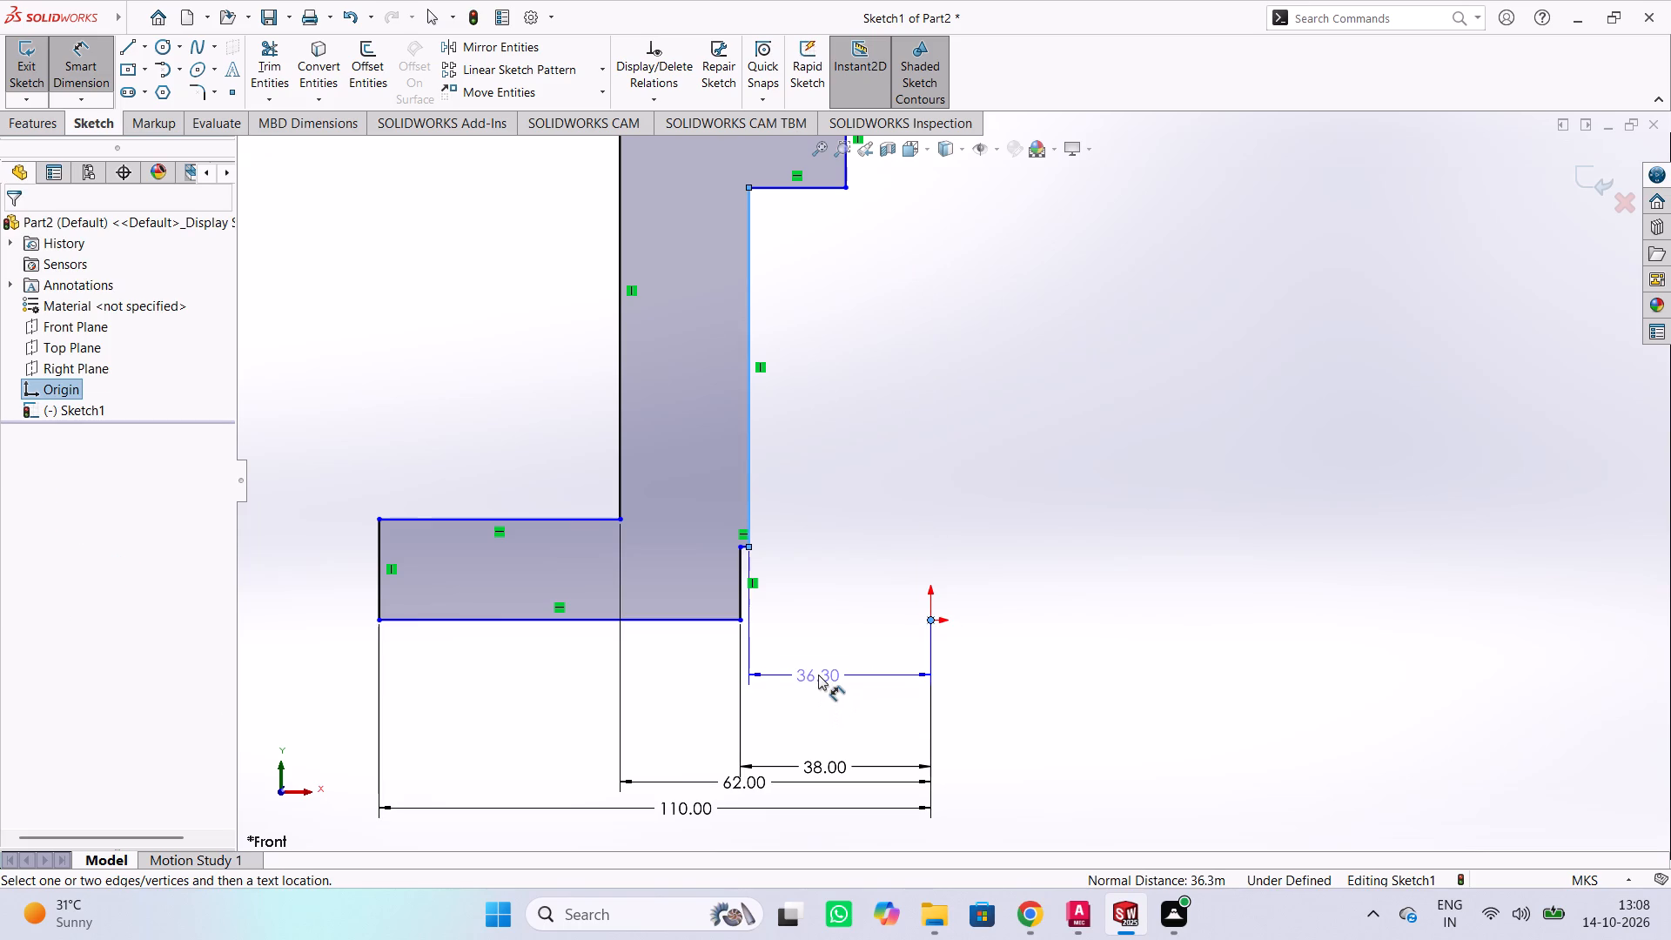
left_click(818, 675)
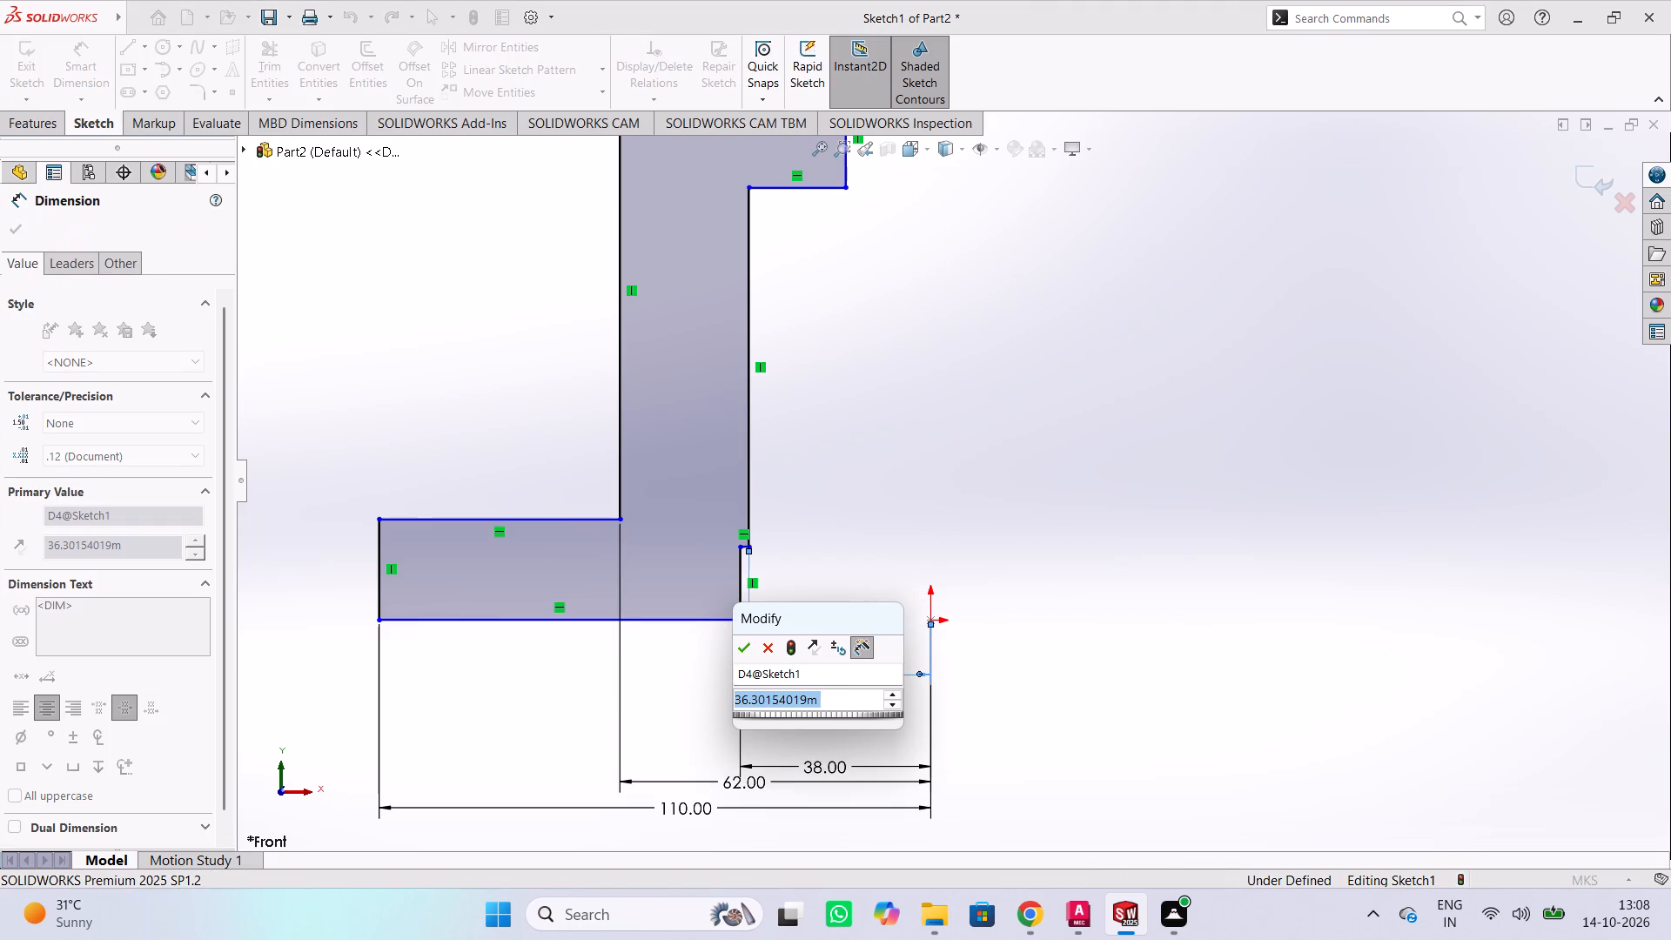
key("9")
key("2")
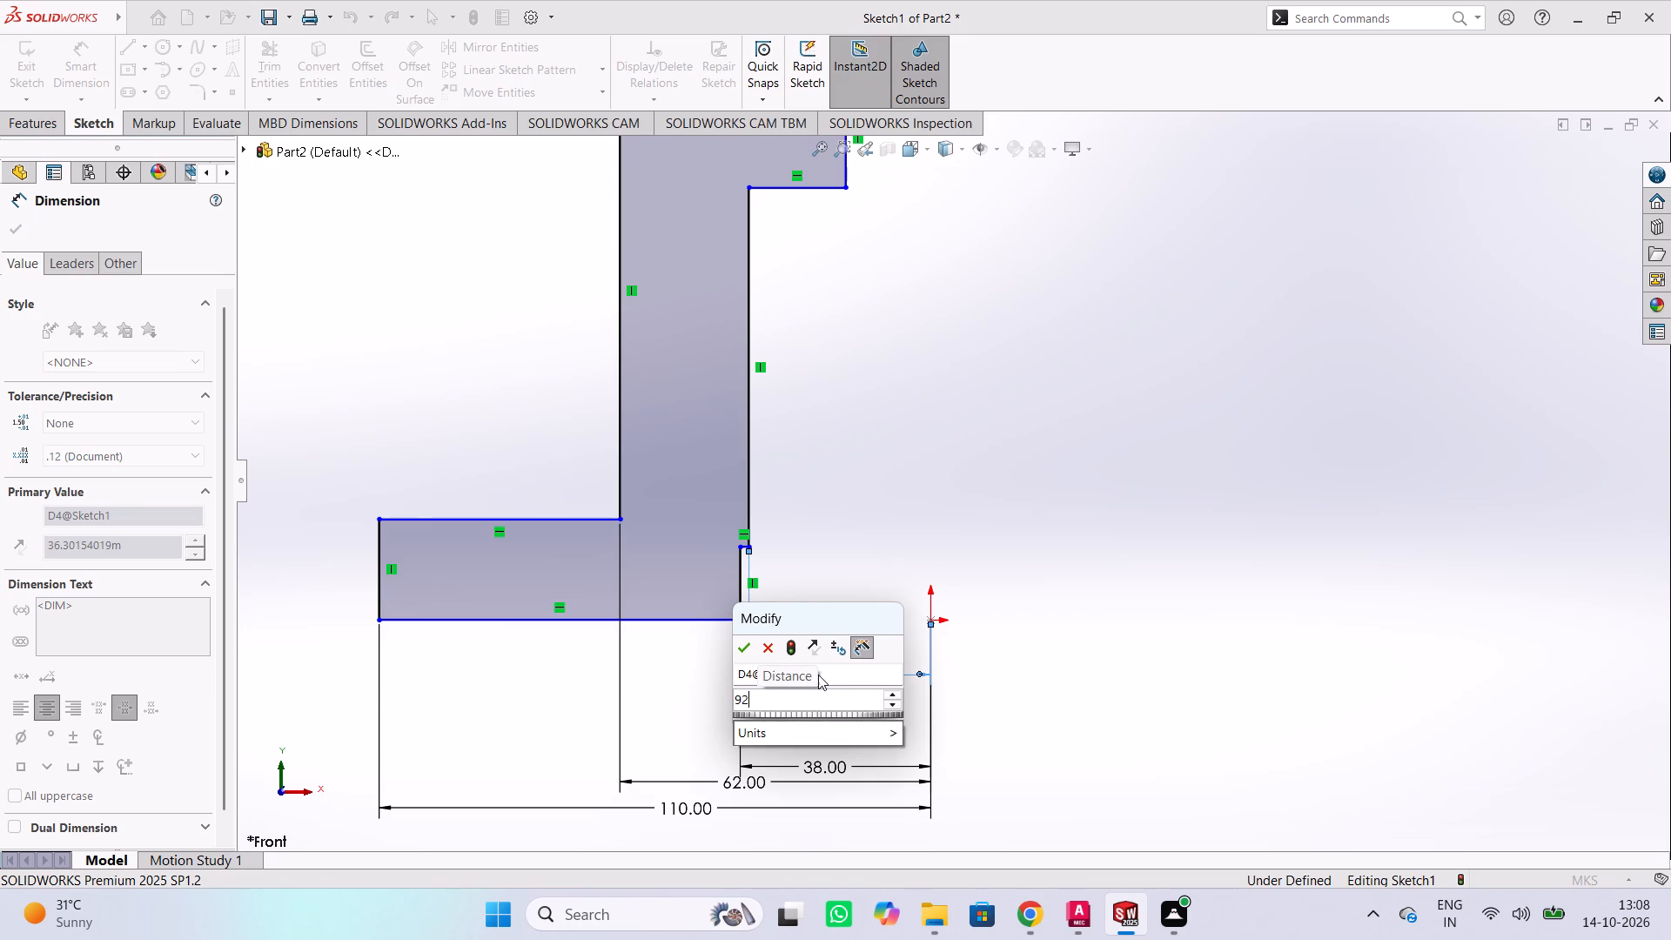
type("/2")
key("Return")
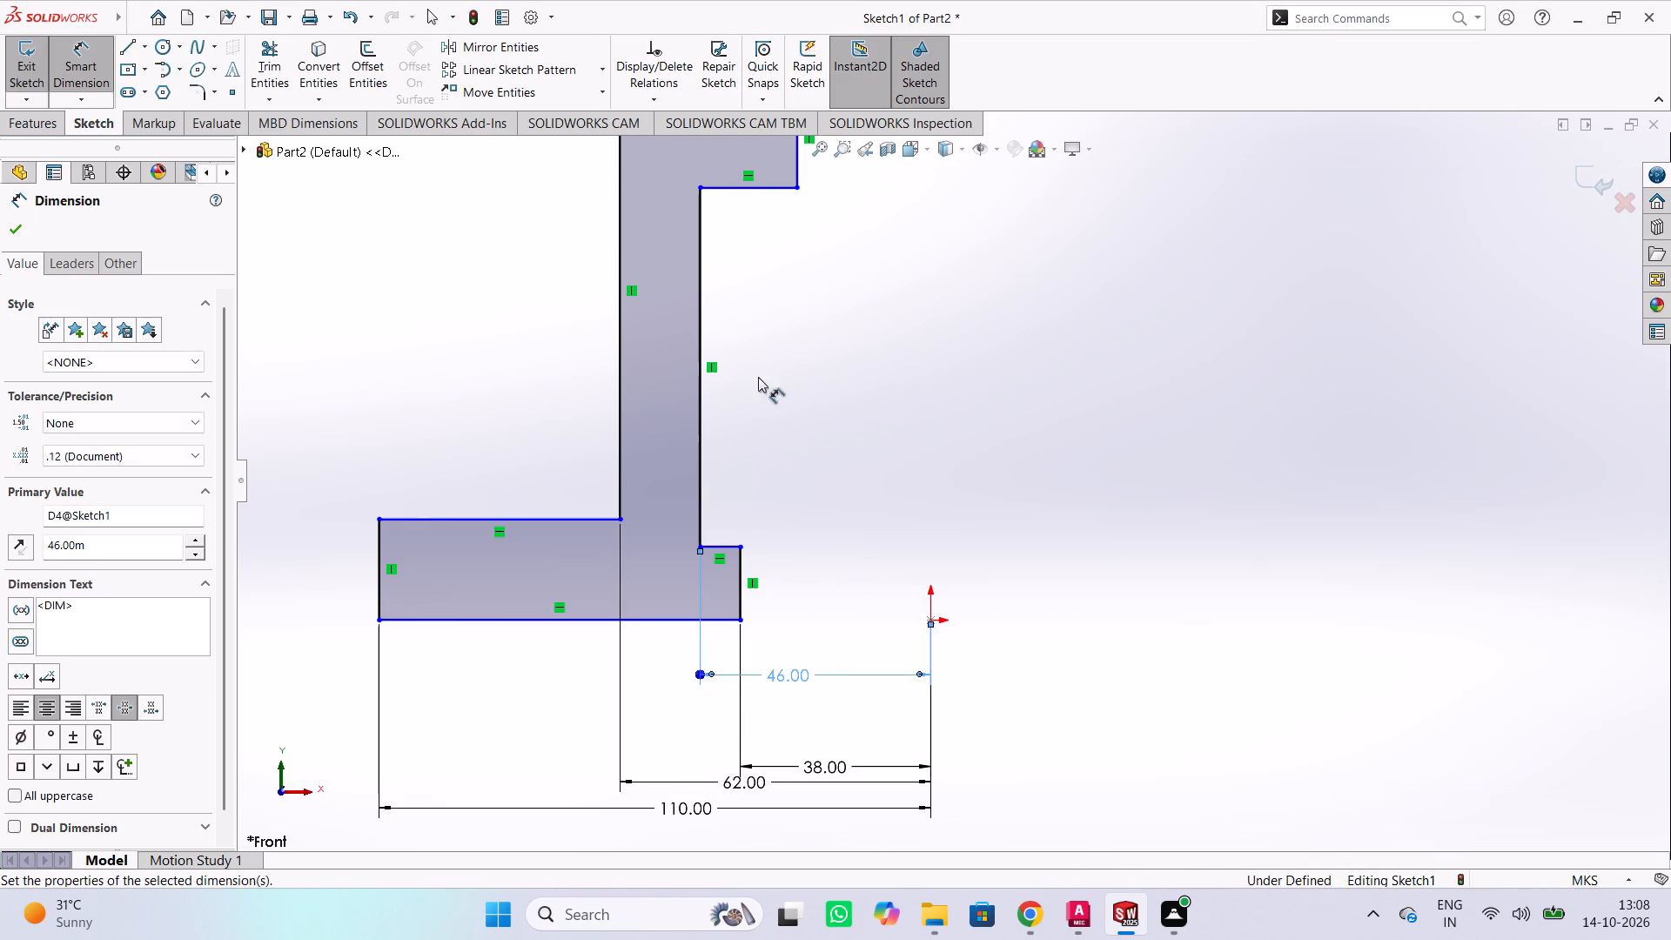
Dimension the horizontal distance from the origin to the short inner vertical line of the mid-height step as 114/2 m.
scroll(758, 364, "down", 2)
scroll(758, 364, "up", 3)
scroll(862, 368, "up", 1)
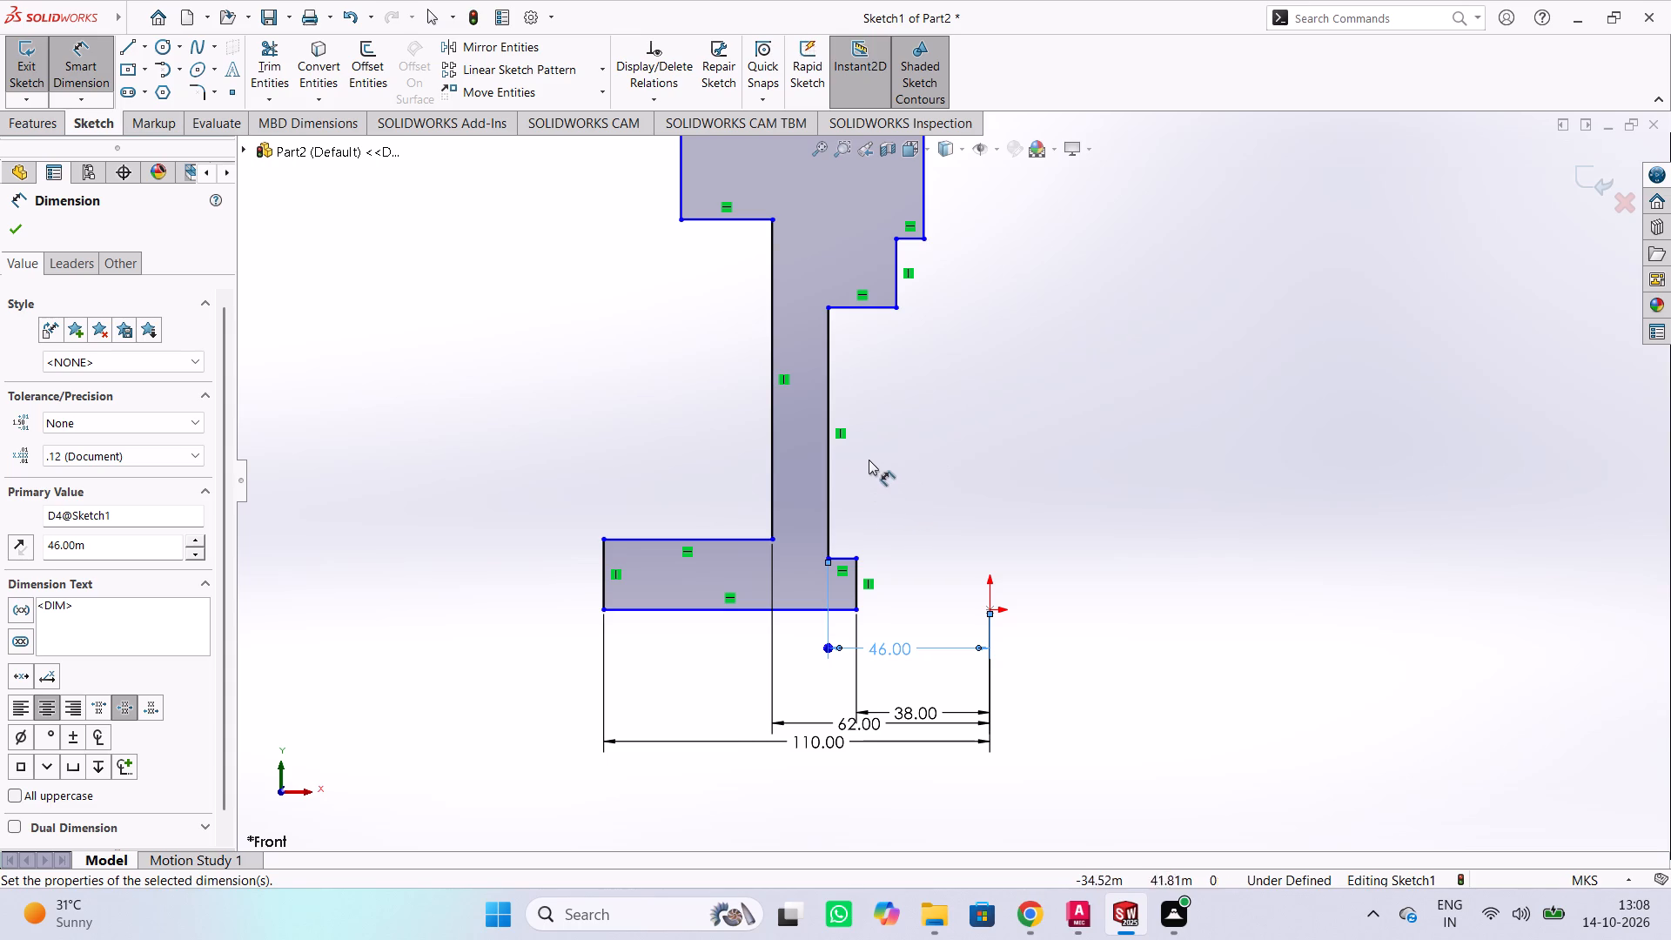
scroll(897, 424, "down", 1)
scroll(897, 424, "up", 6)
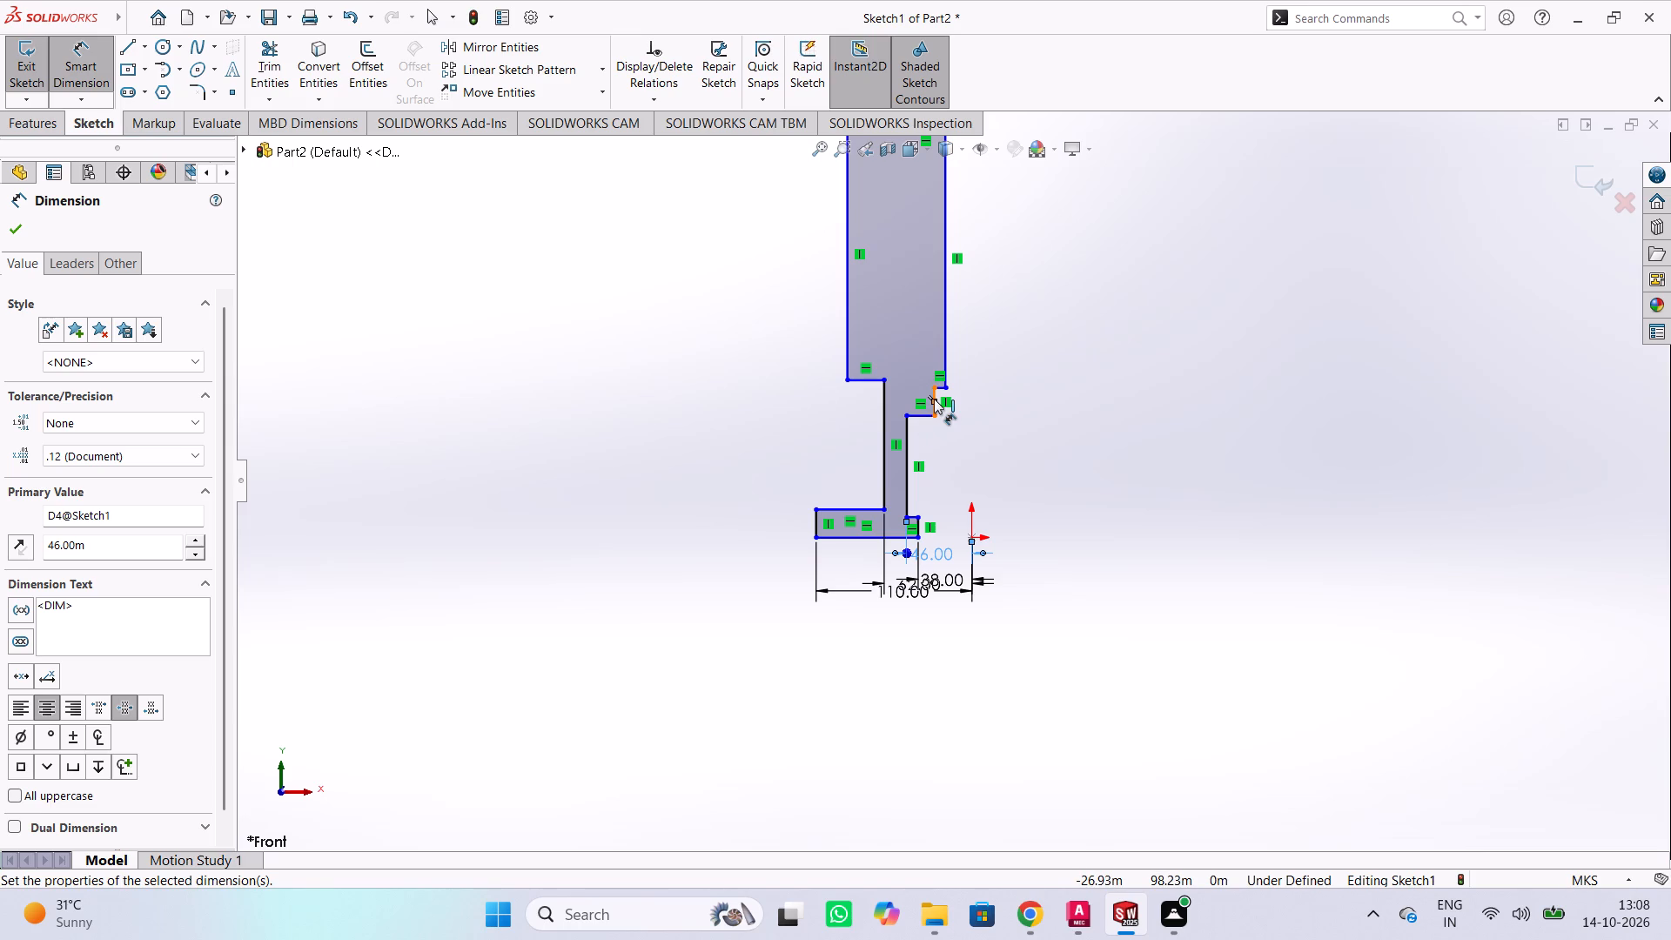
scroll(934, 399, "down", 2)
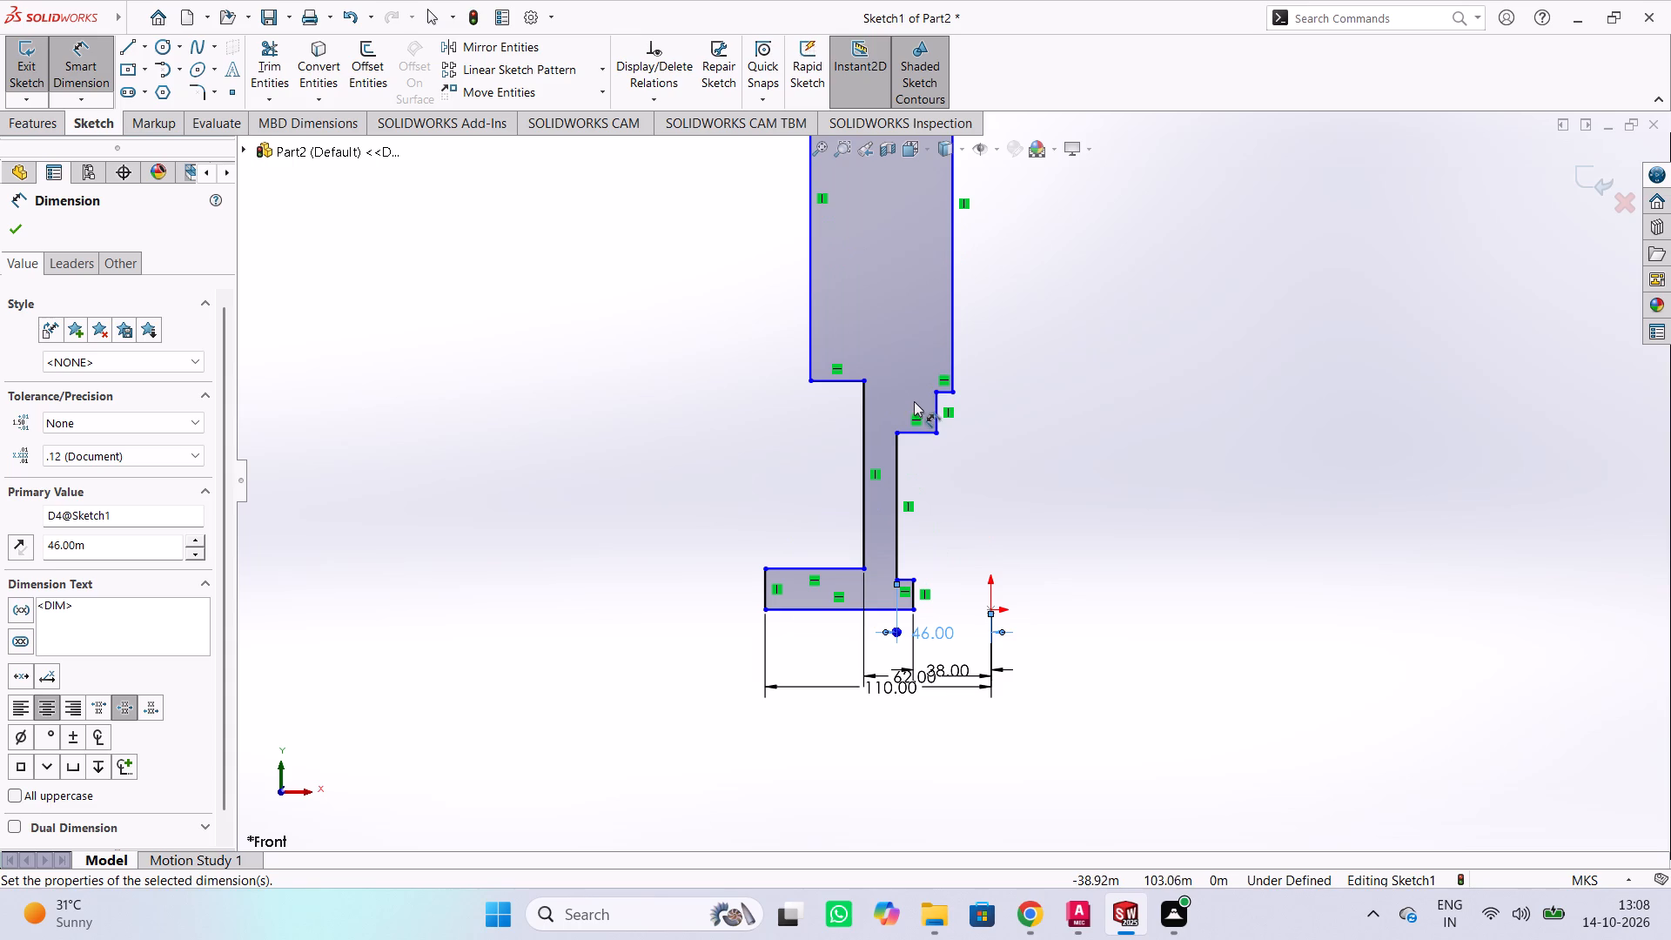
left_click(934, 413)
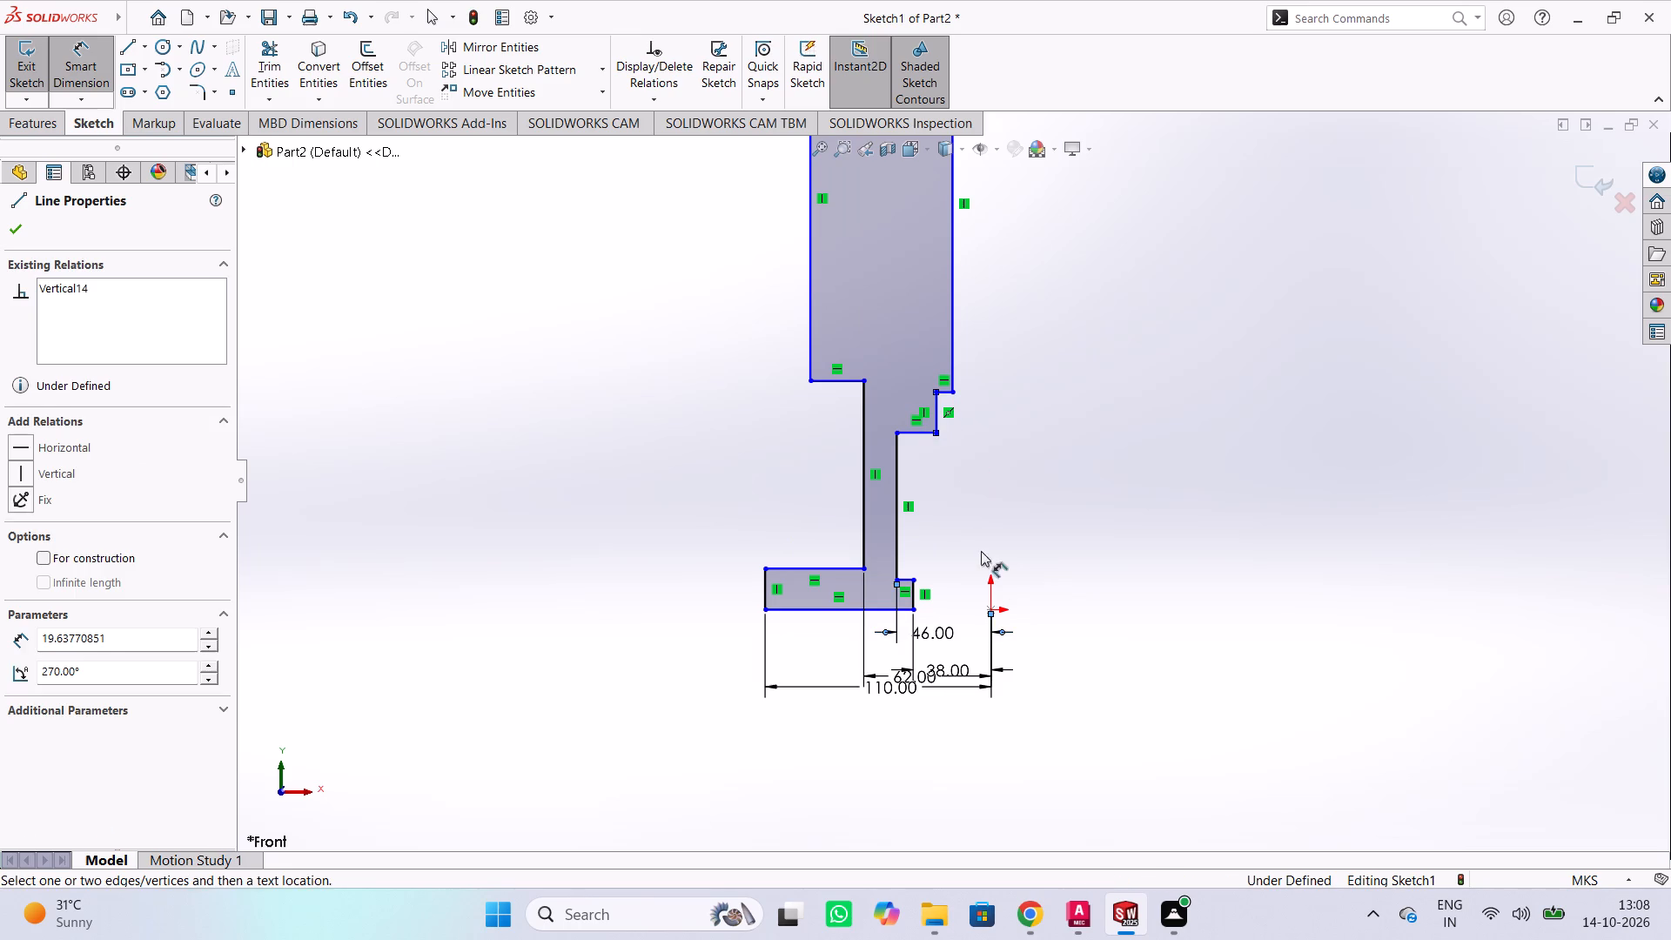
left_click(990, 609)
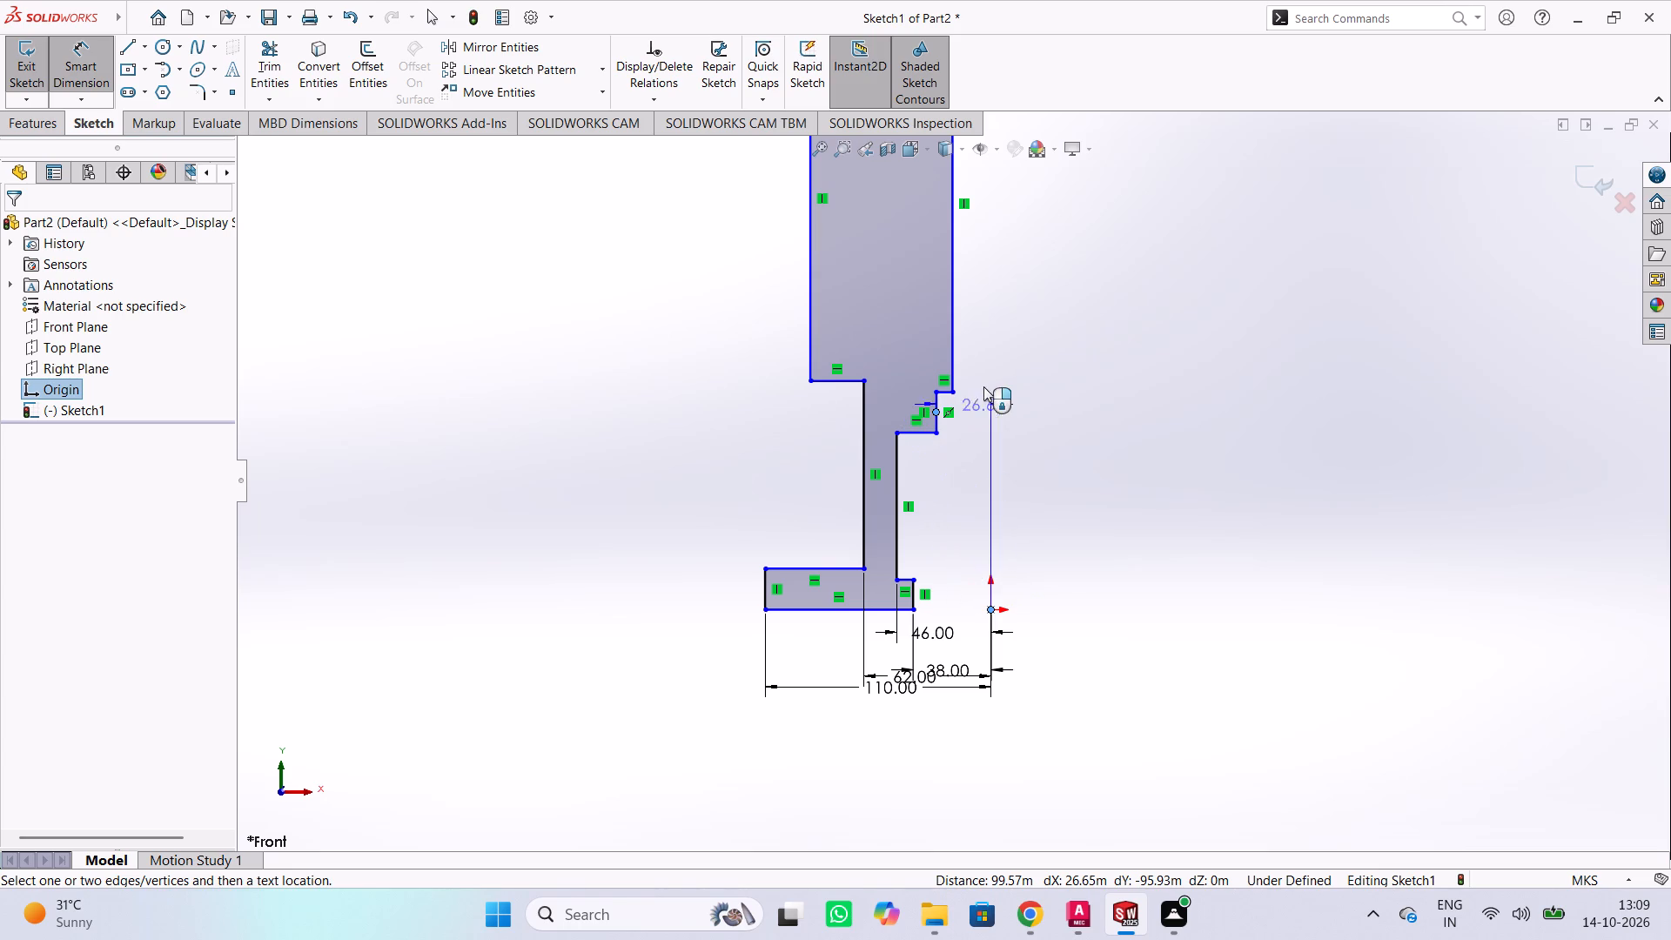
left_click(960, 301)
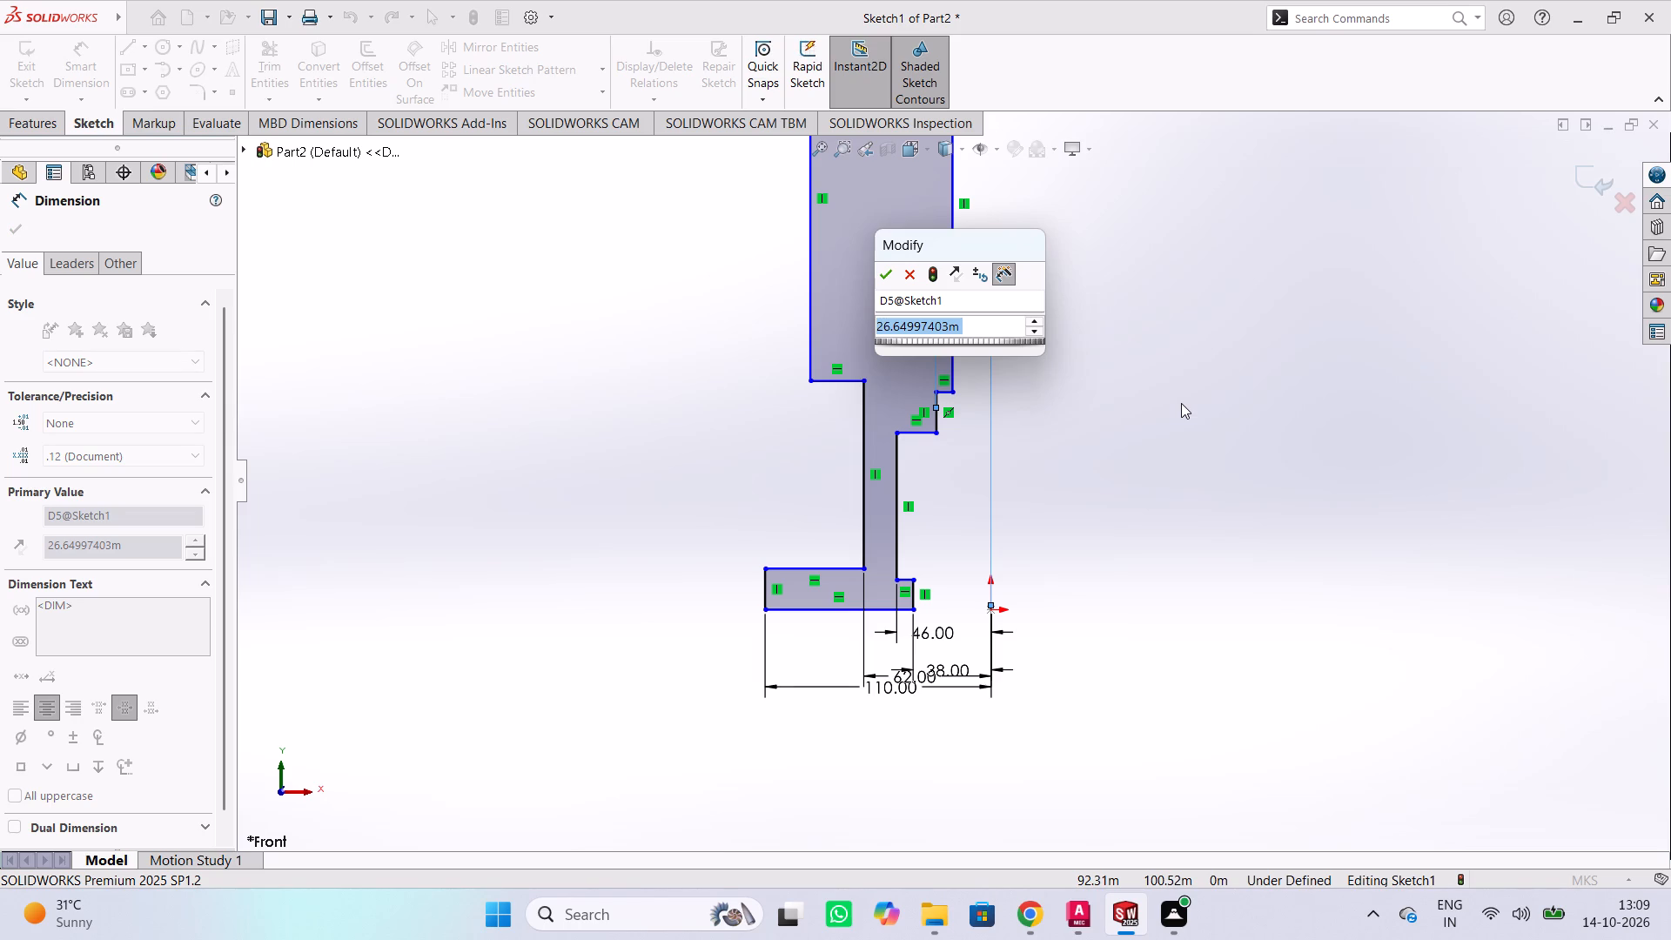
type("114/2")
key("Return")
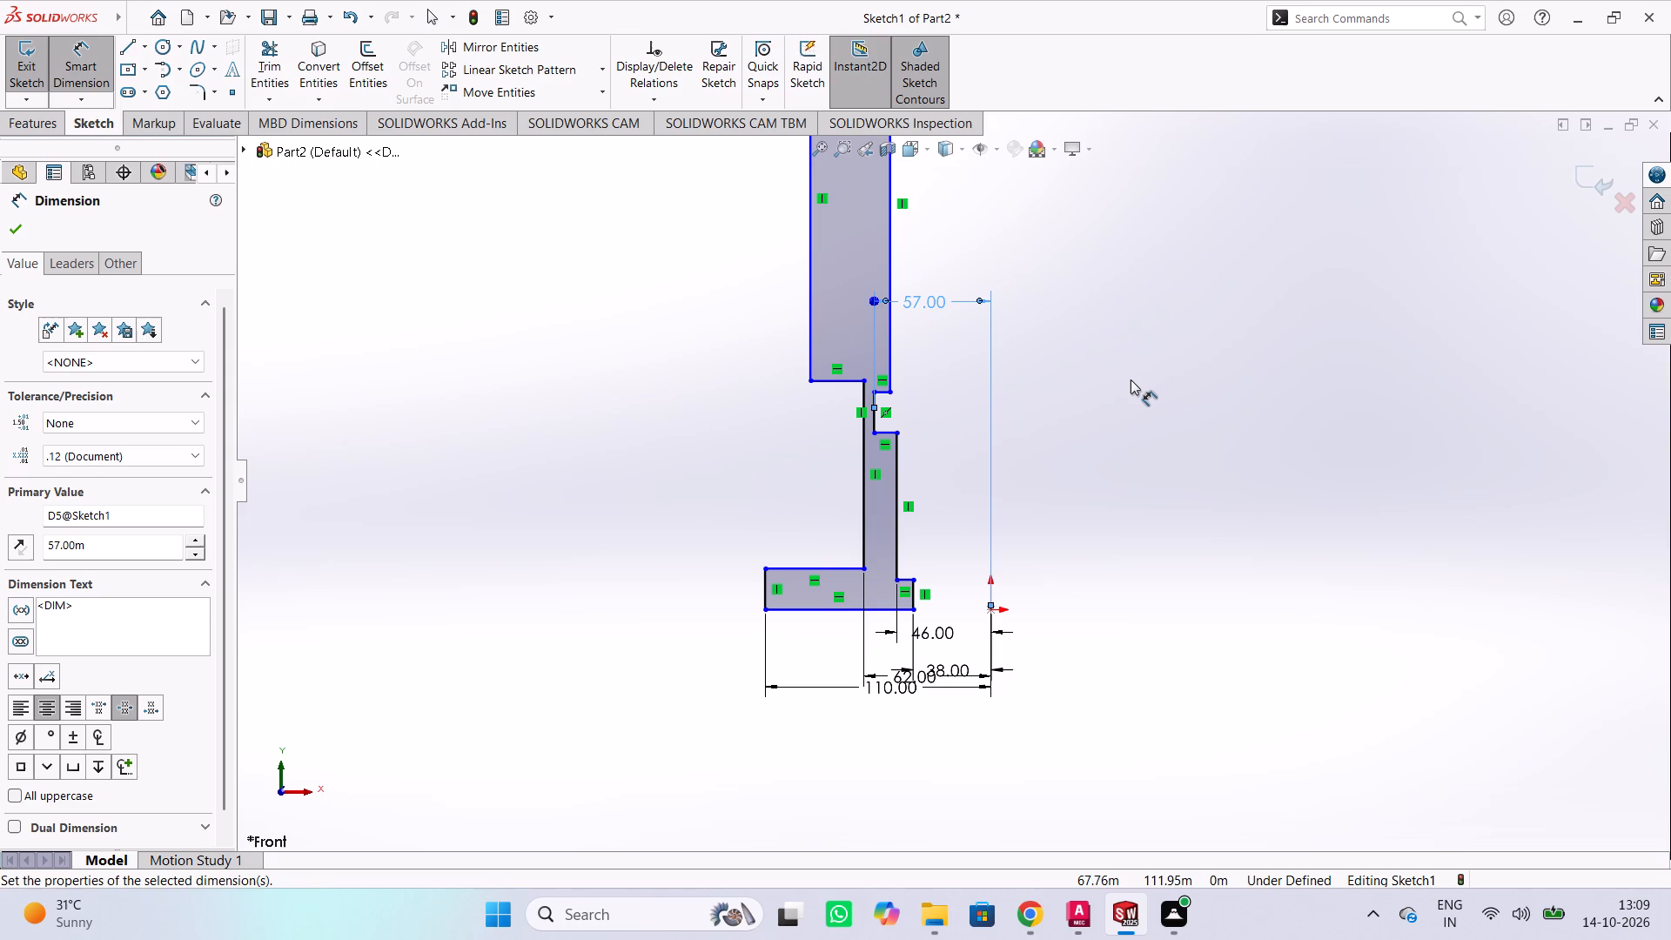
Dimension the vertical distance between the bottom inner ledge and the ledge at the top of the lower bore as 54 m.
left_click(906, 577)
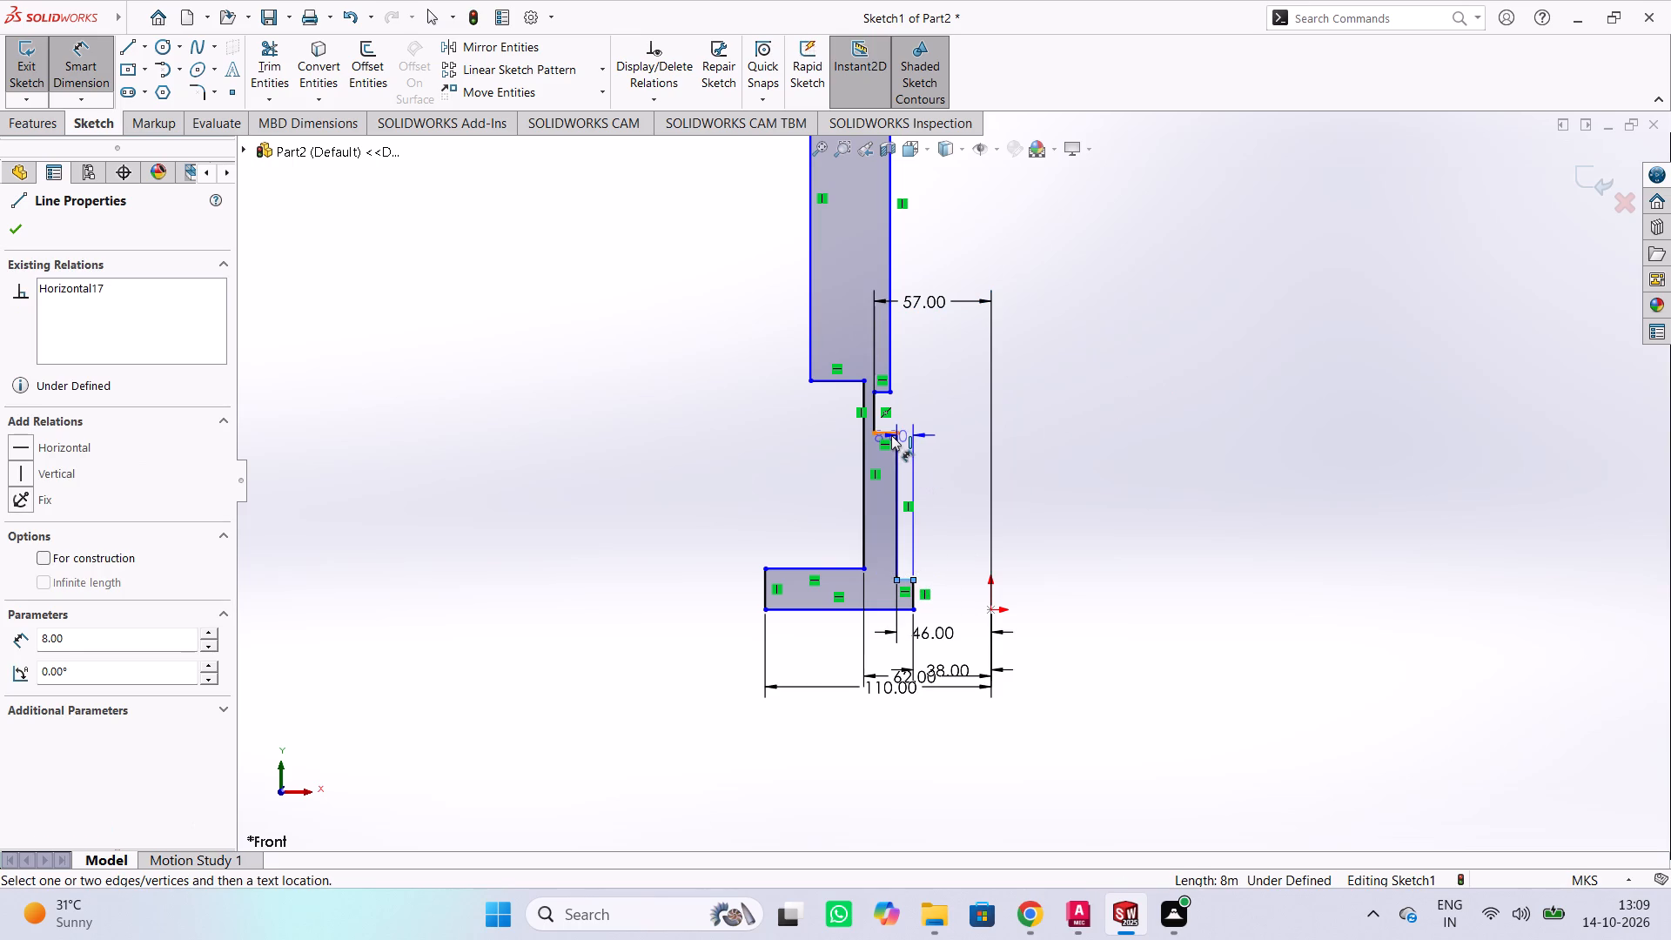
left_click(889, 432)
left_click(956, 492)
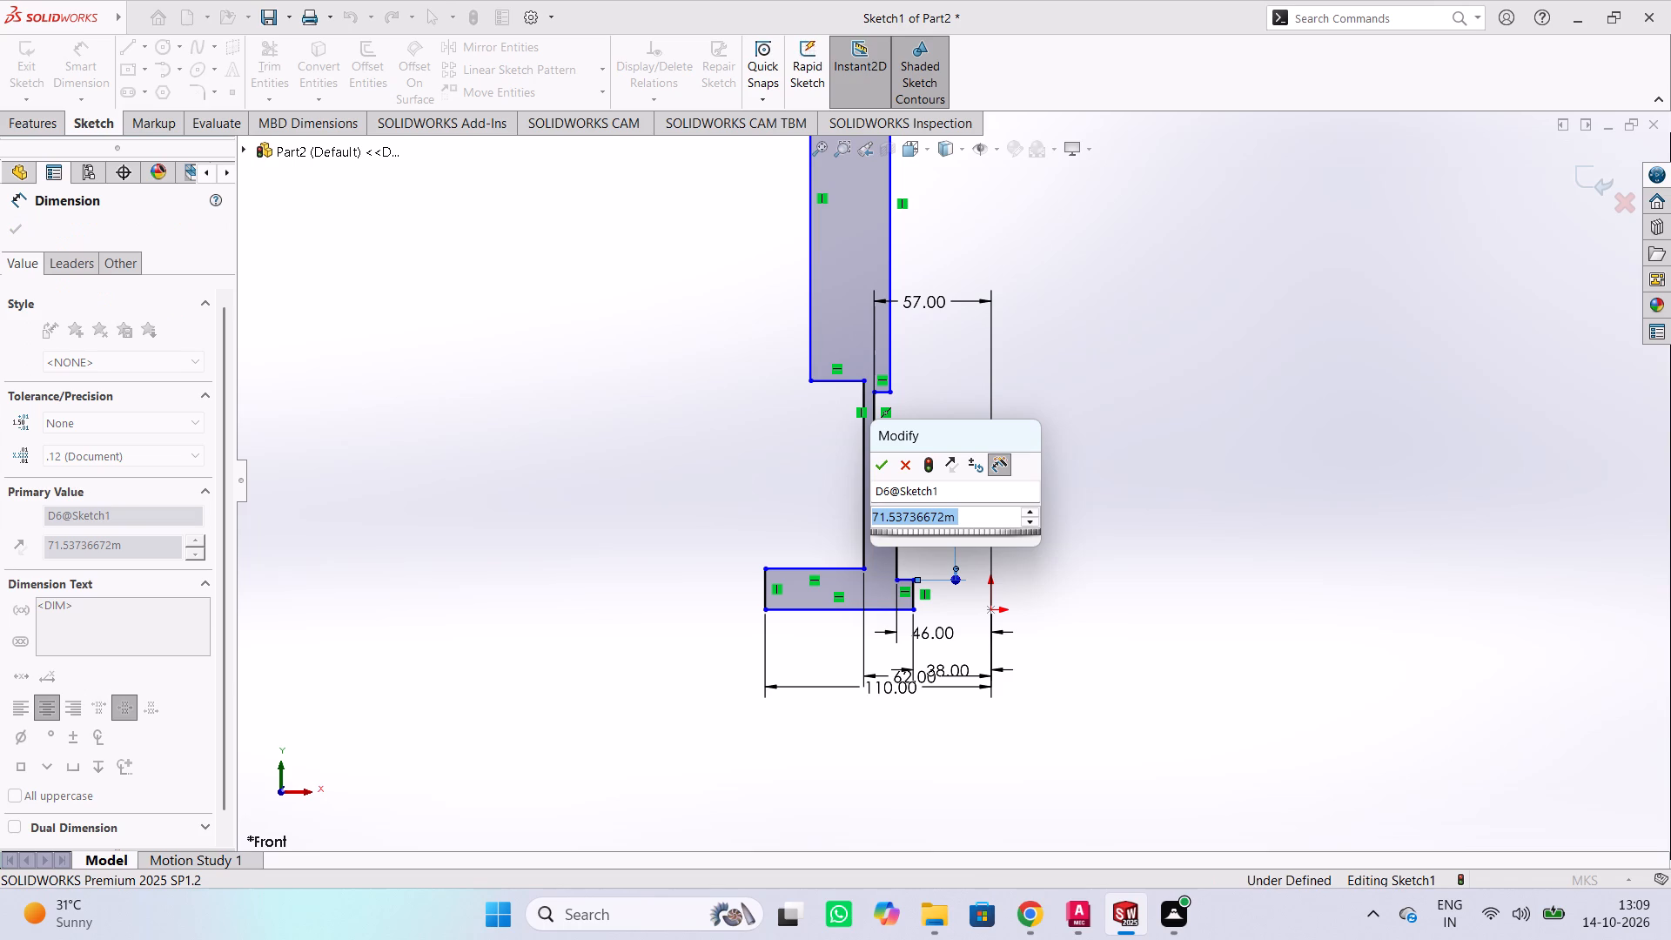
type("54")
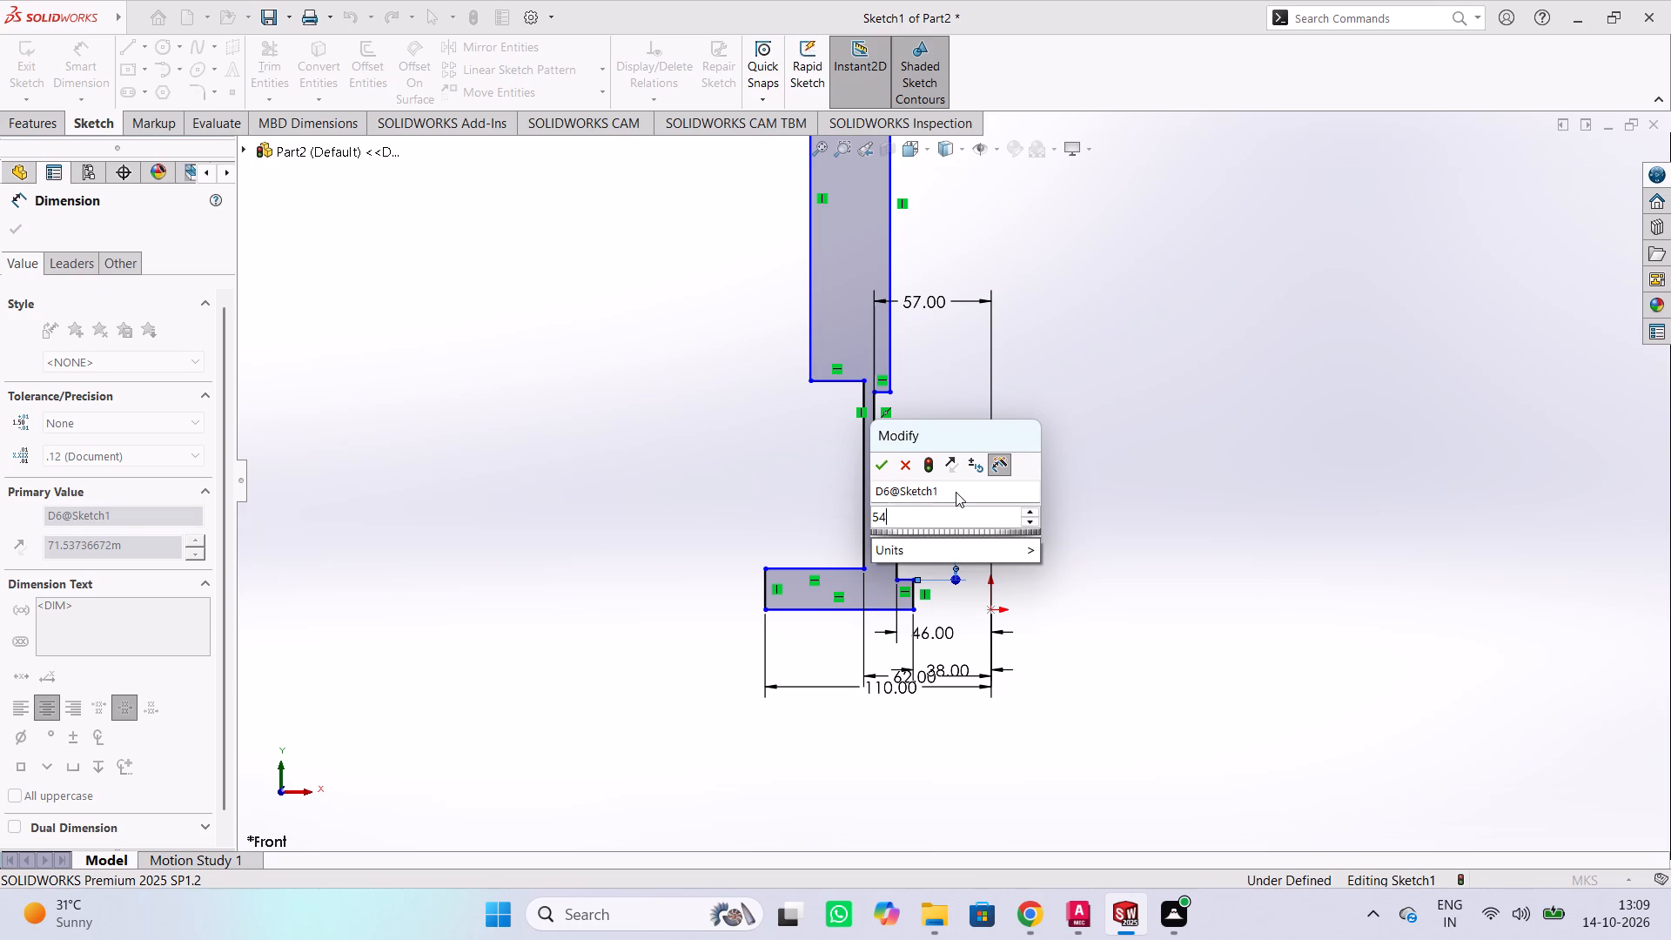
key("Return")
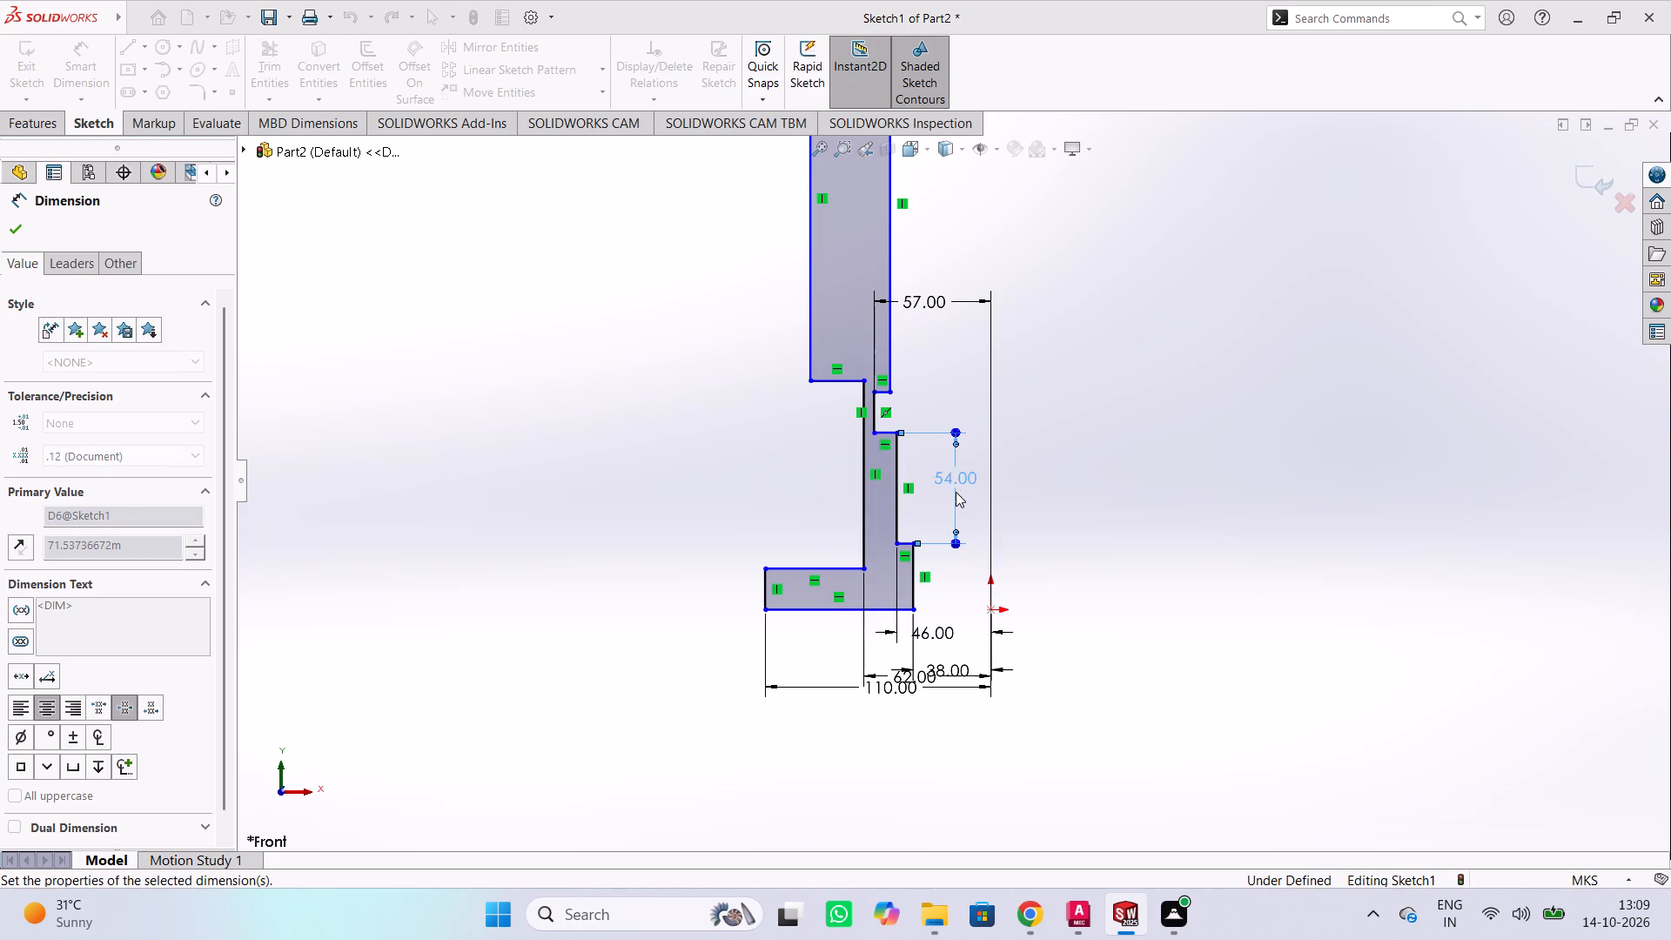
left_click(952, 395)
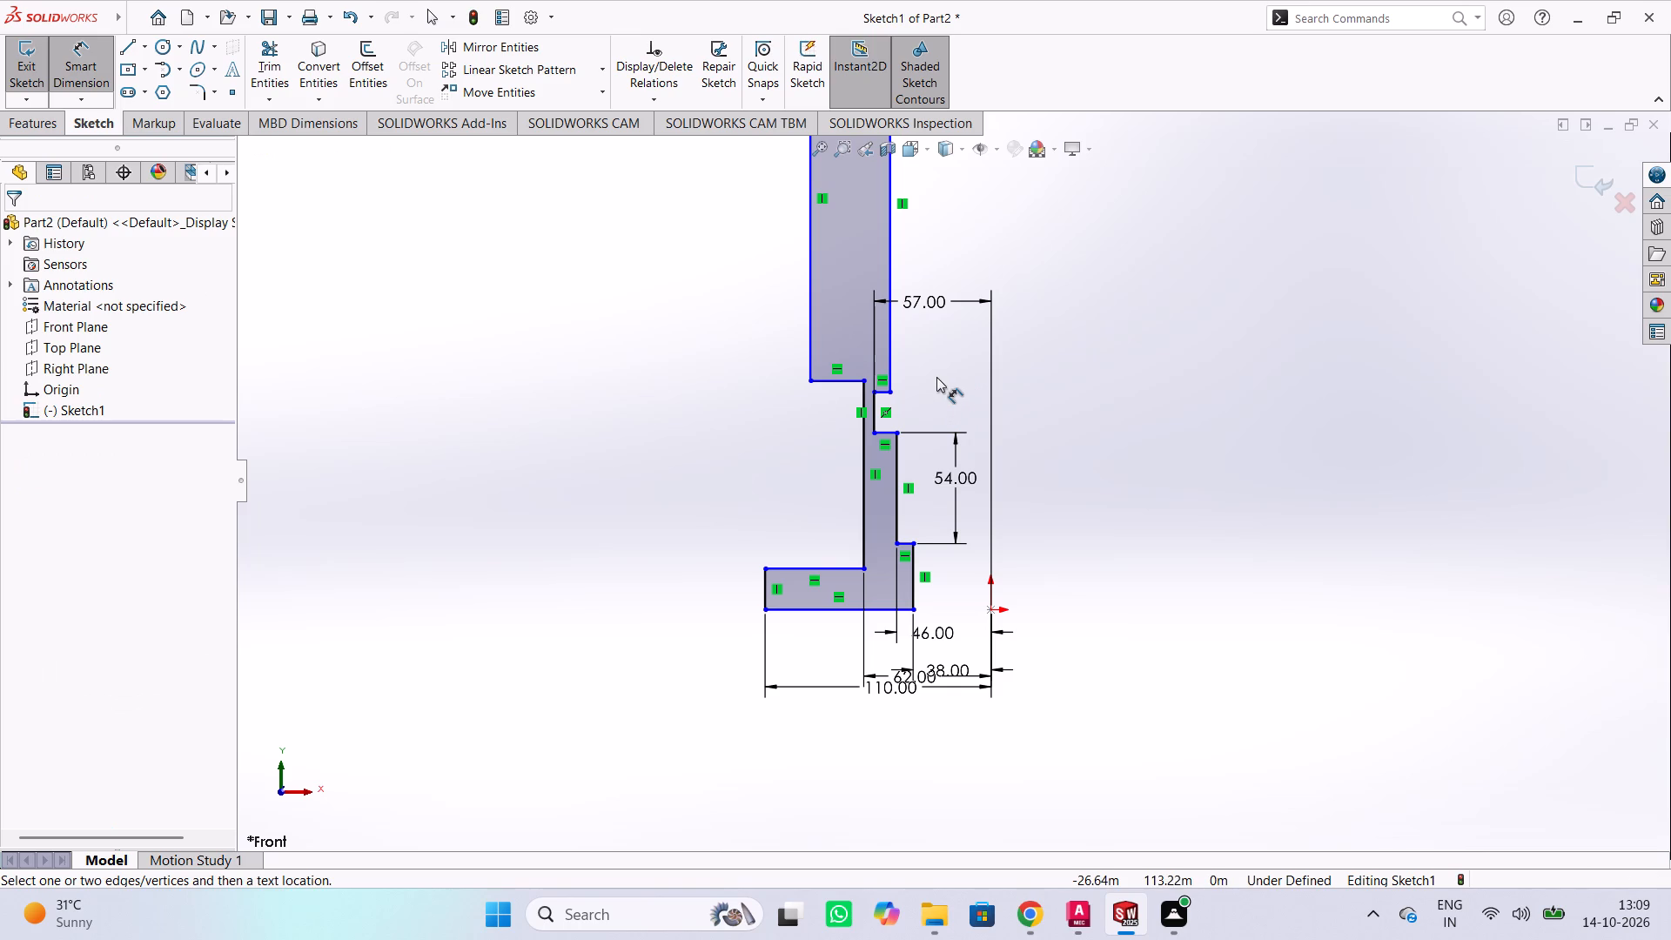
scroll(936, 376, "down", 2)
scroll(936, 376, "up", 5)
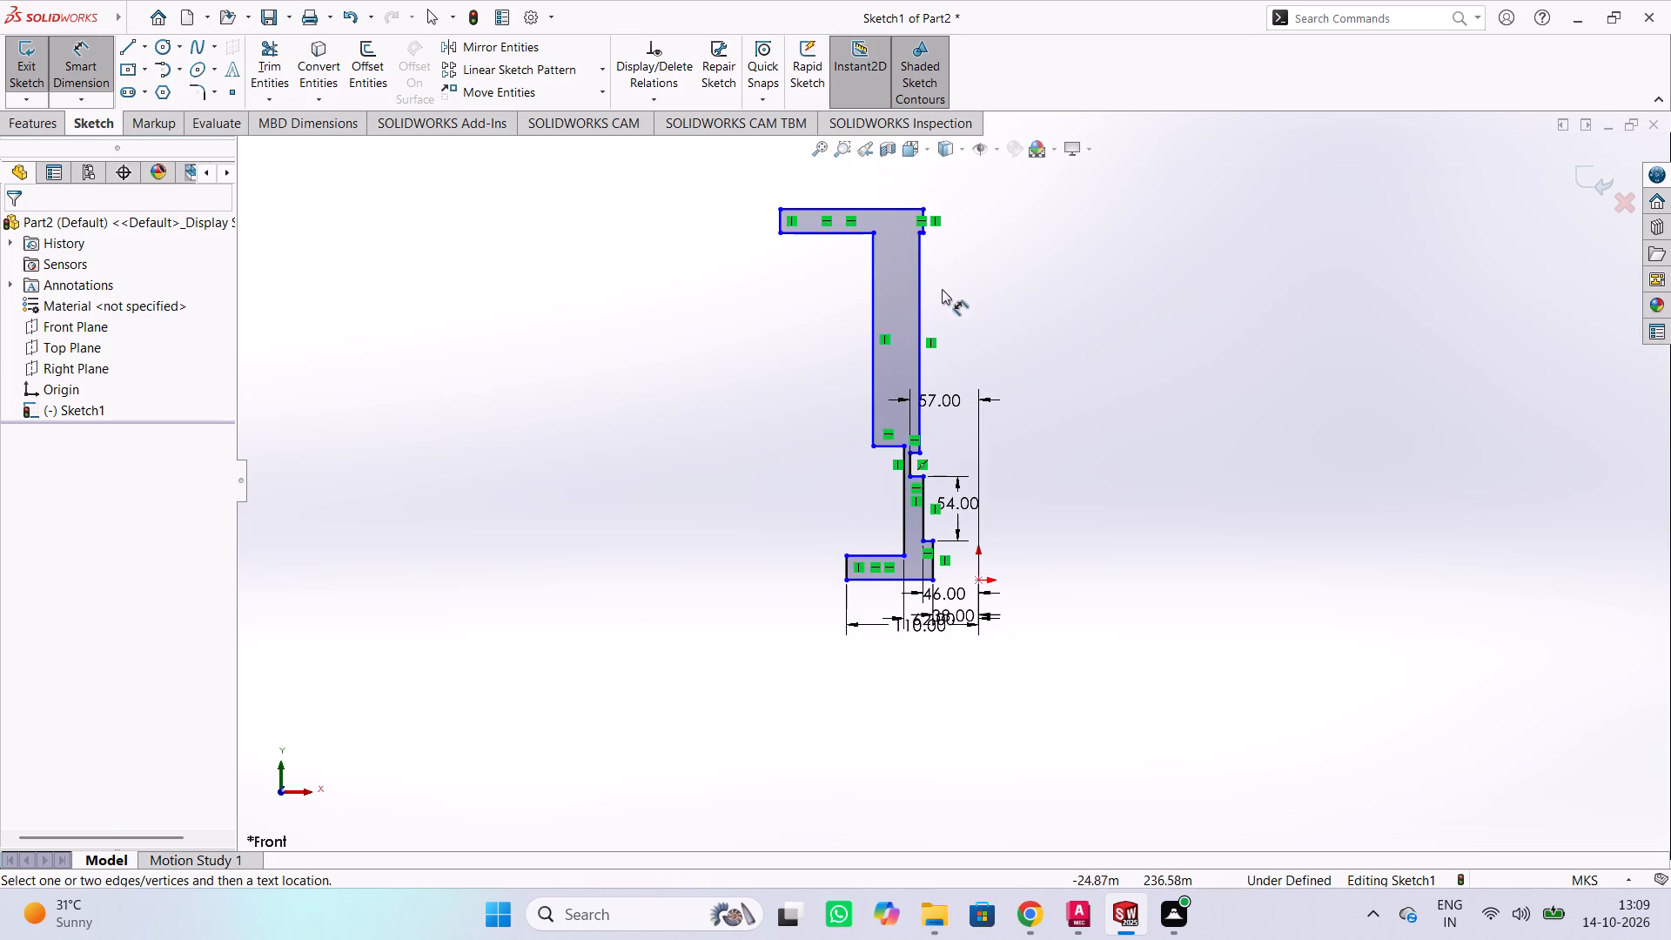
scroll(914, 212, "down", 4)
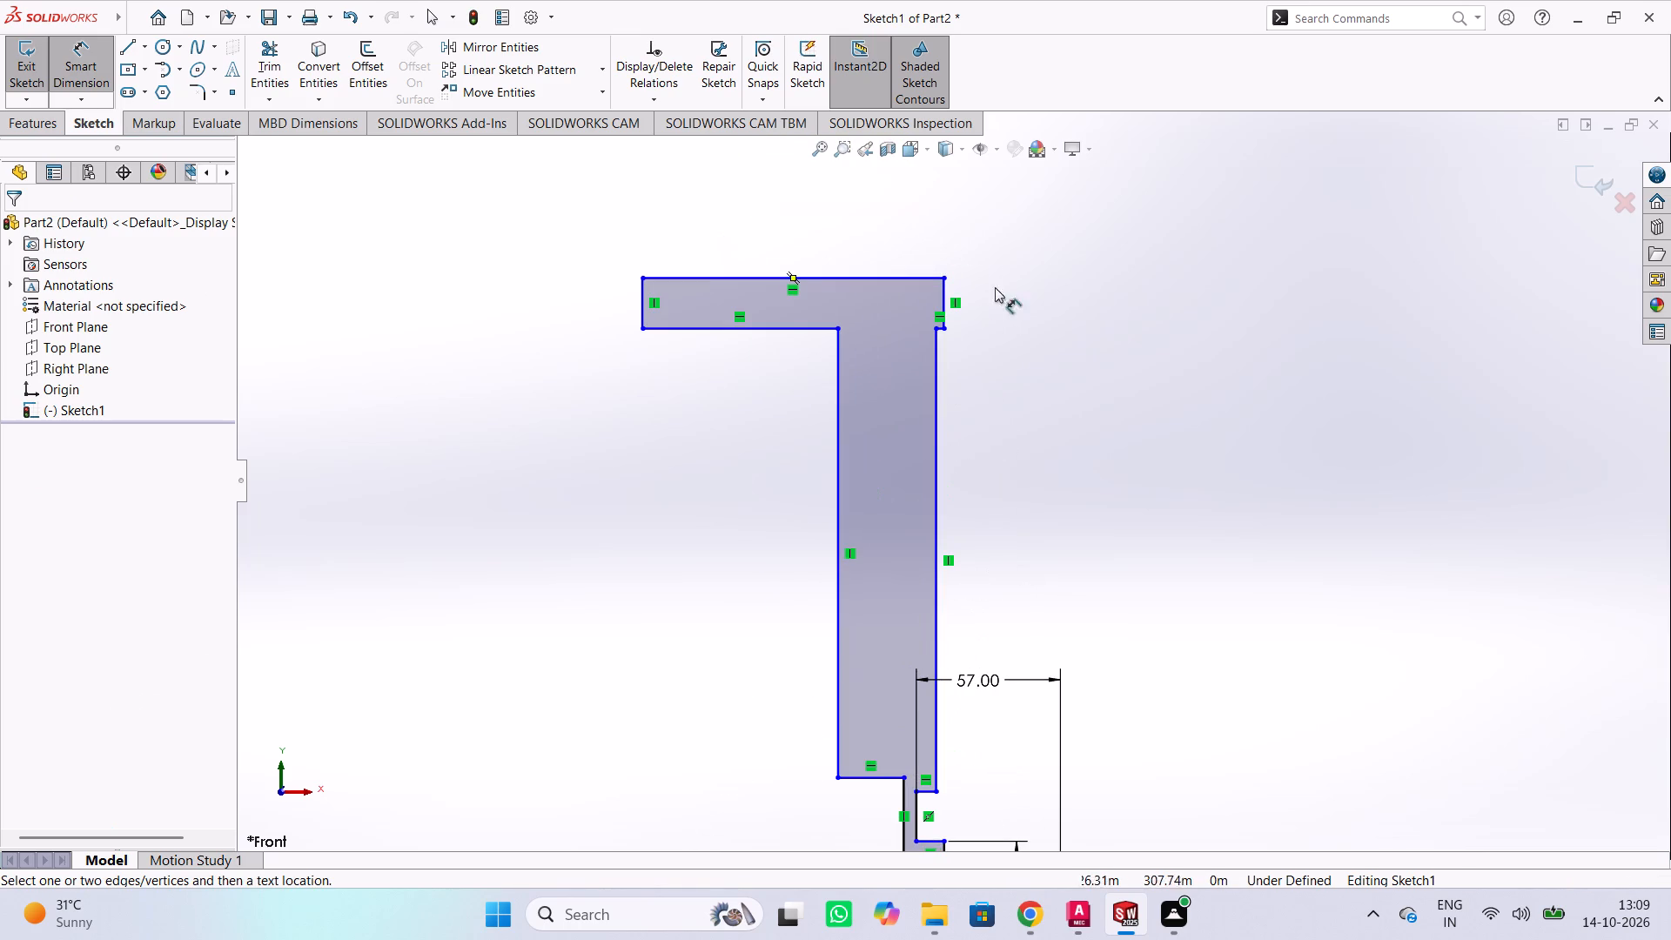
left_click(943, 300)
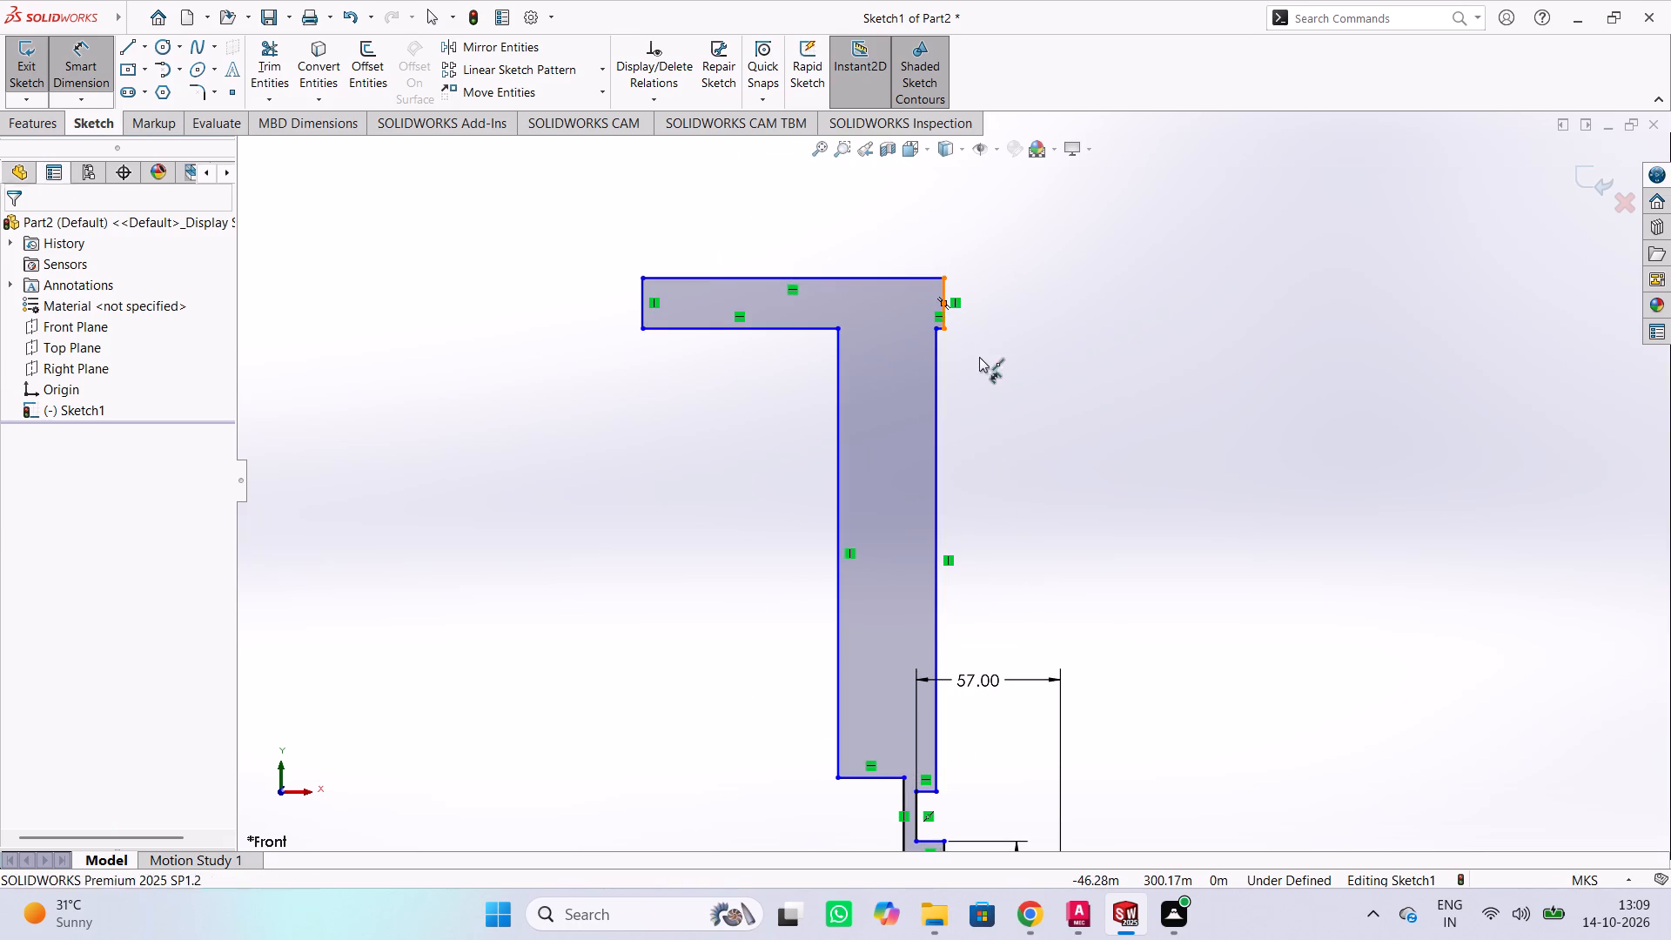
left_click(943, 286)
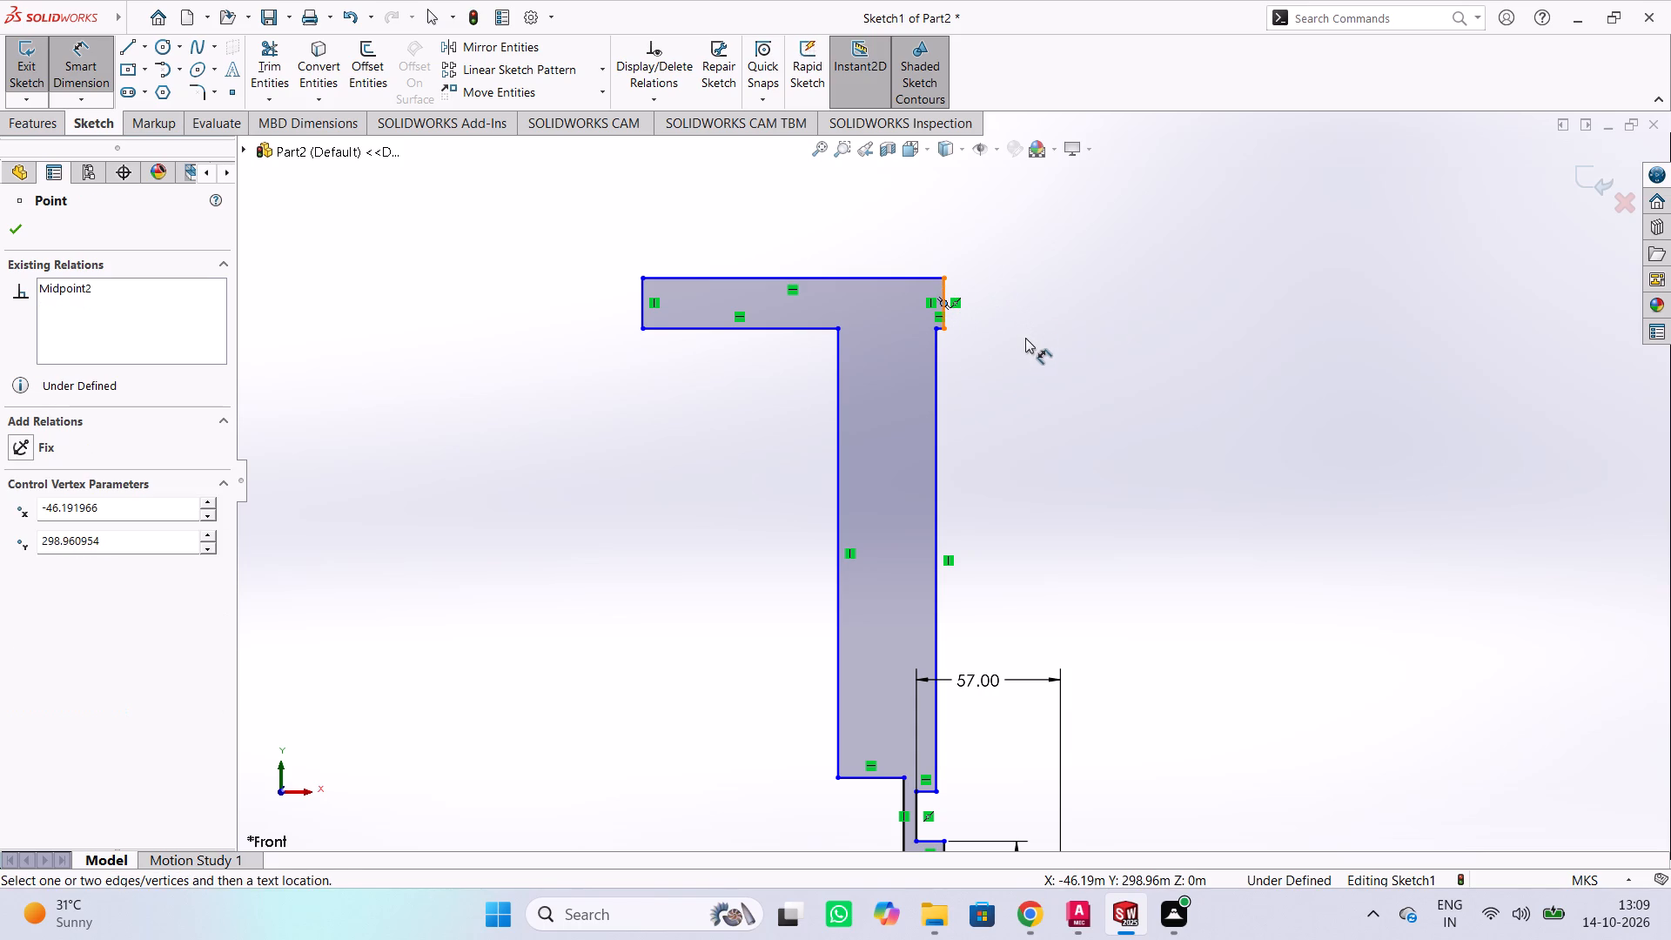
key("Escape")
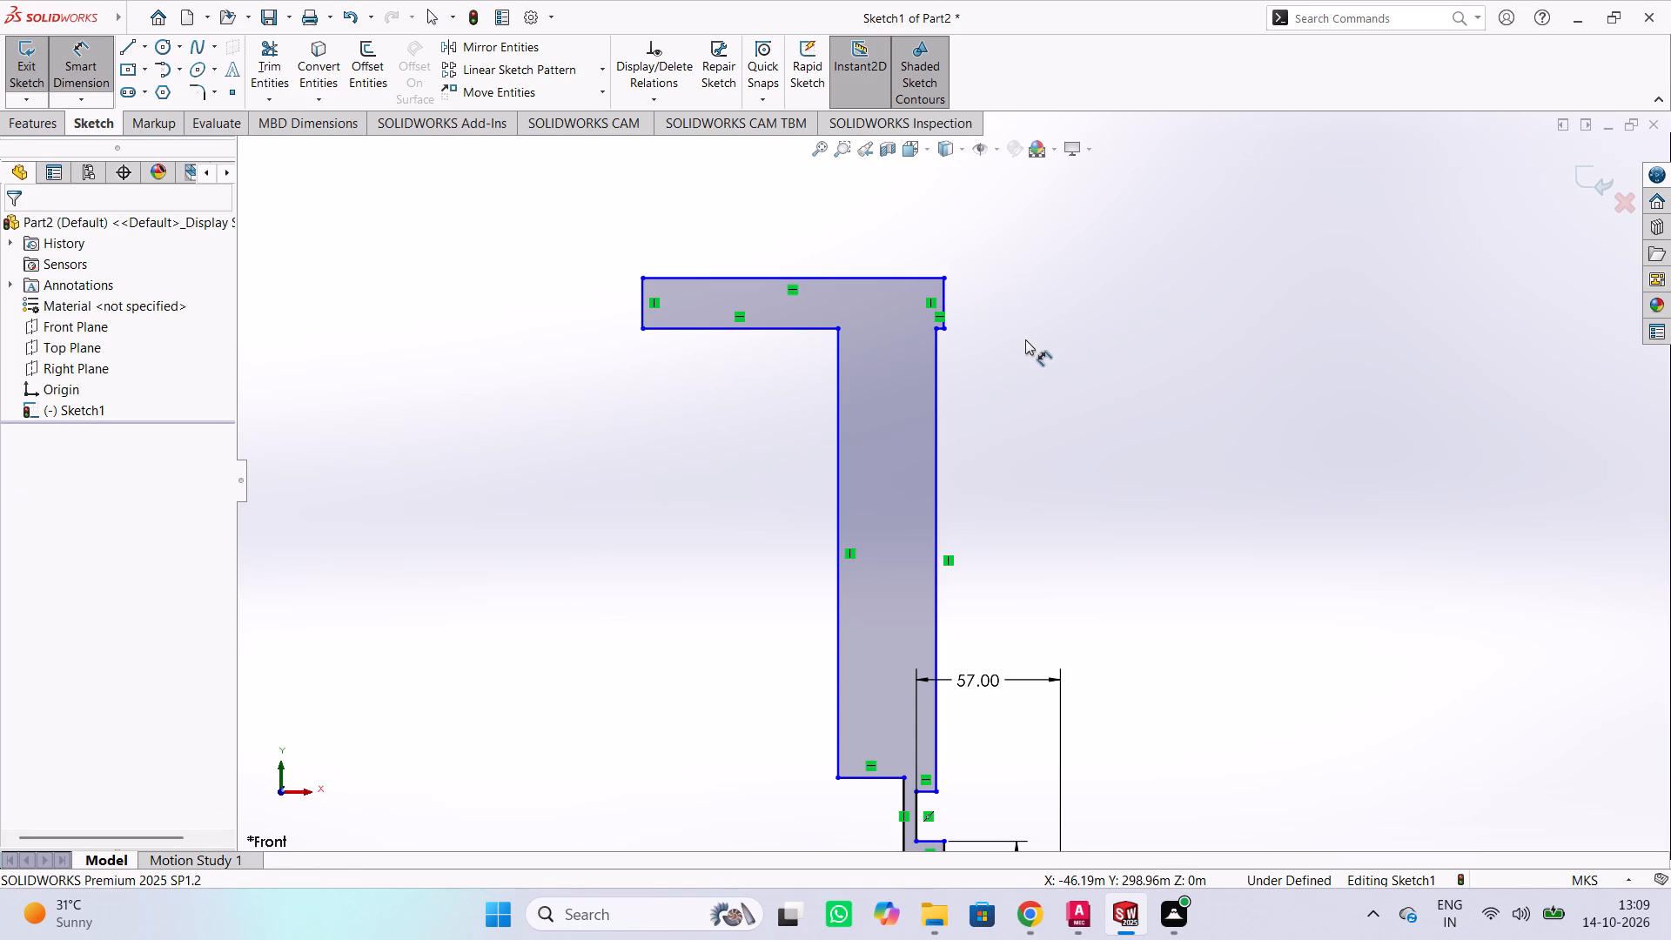
Dimension the horizontal distance from the origin to the top flange's short inner vertical edge as 158/2 m.
left_click(949, 295)
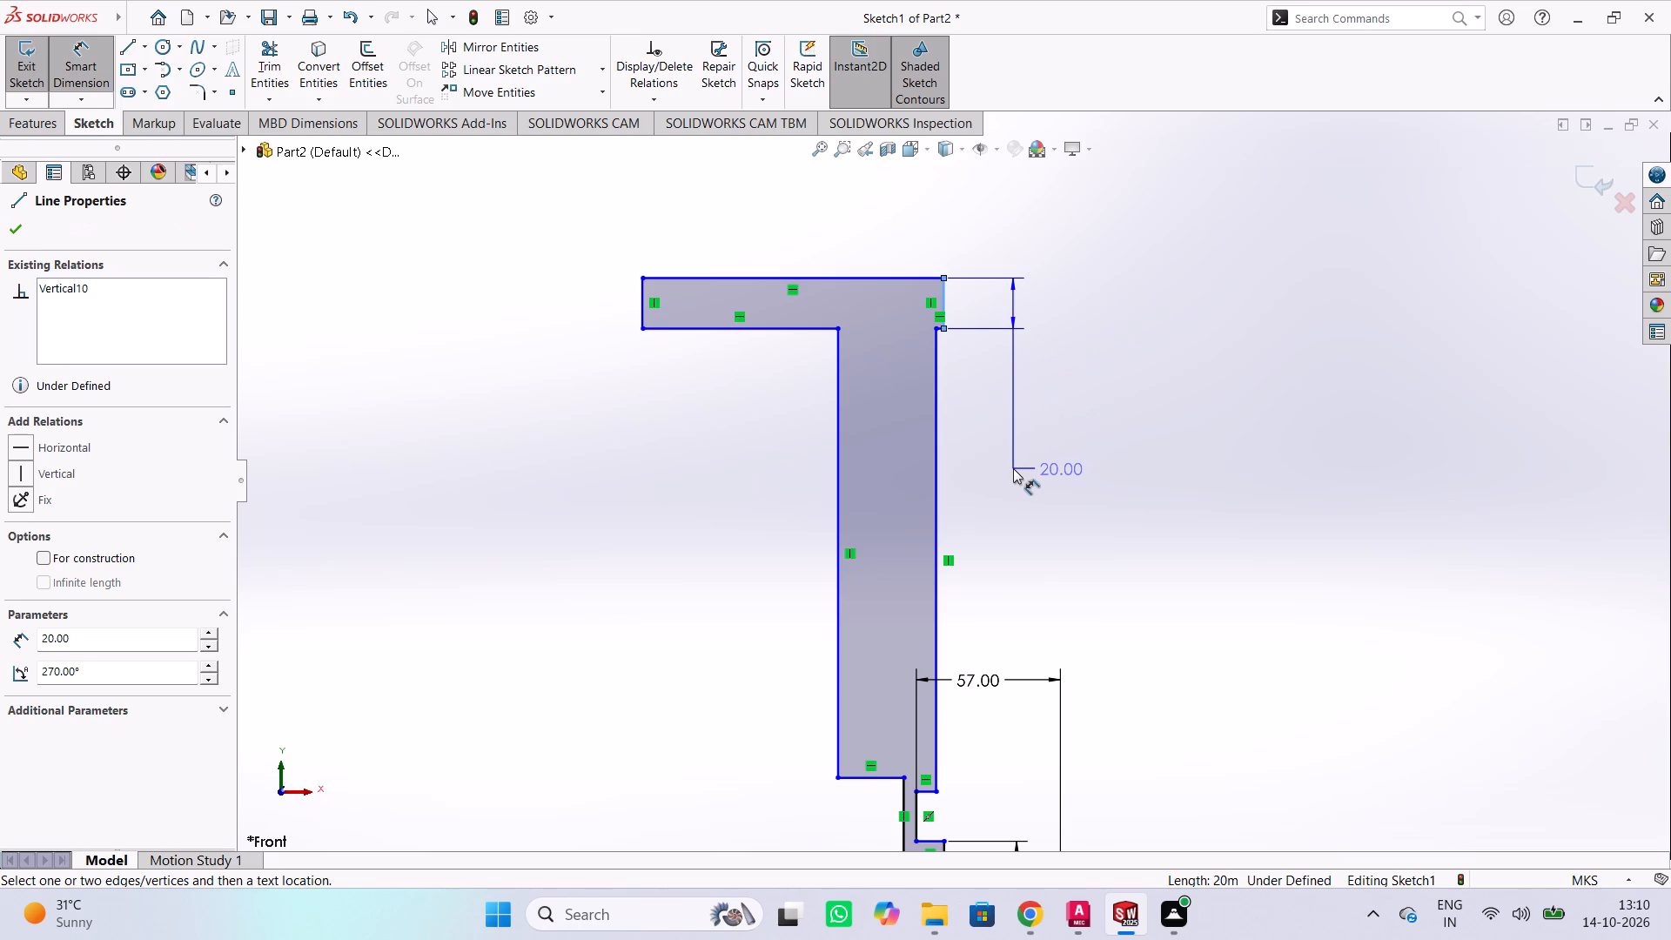
scroll(1013, 467, "down", 4)
scroll(1013, 467, "up", 7)
scroll(975, 667, "down", 2)
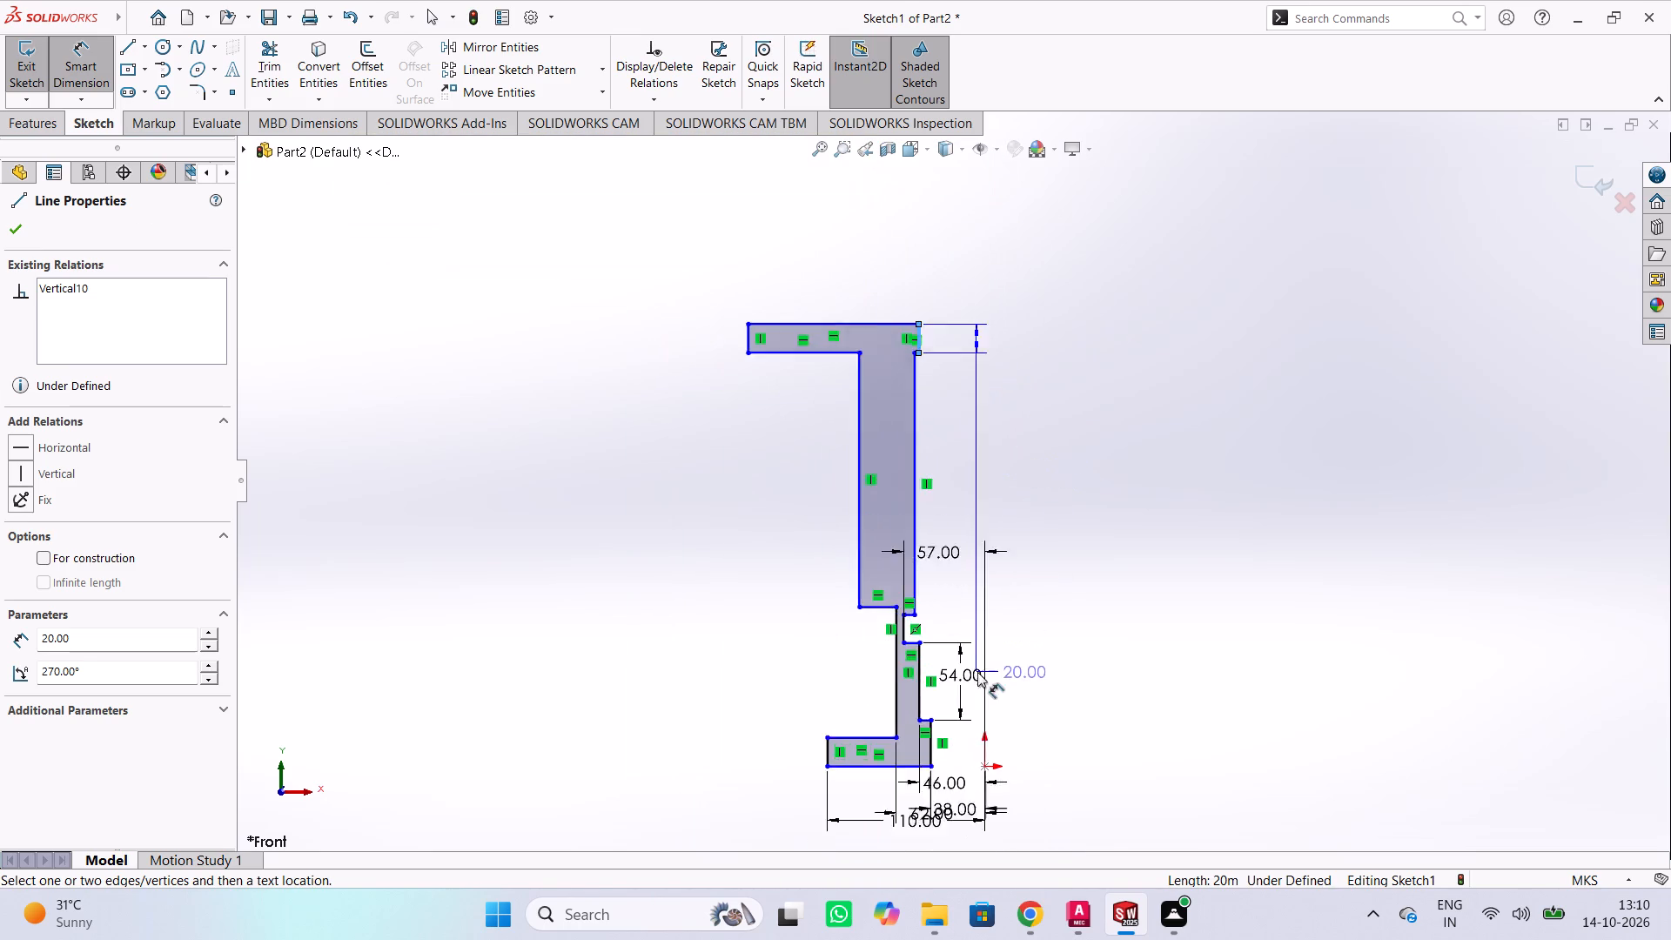
scroll(977, 672, "down", 4)
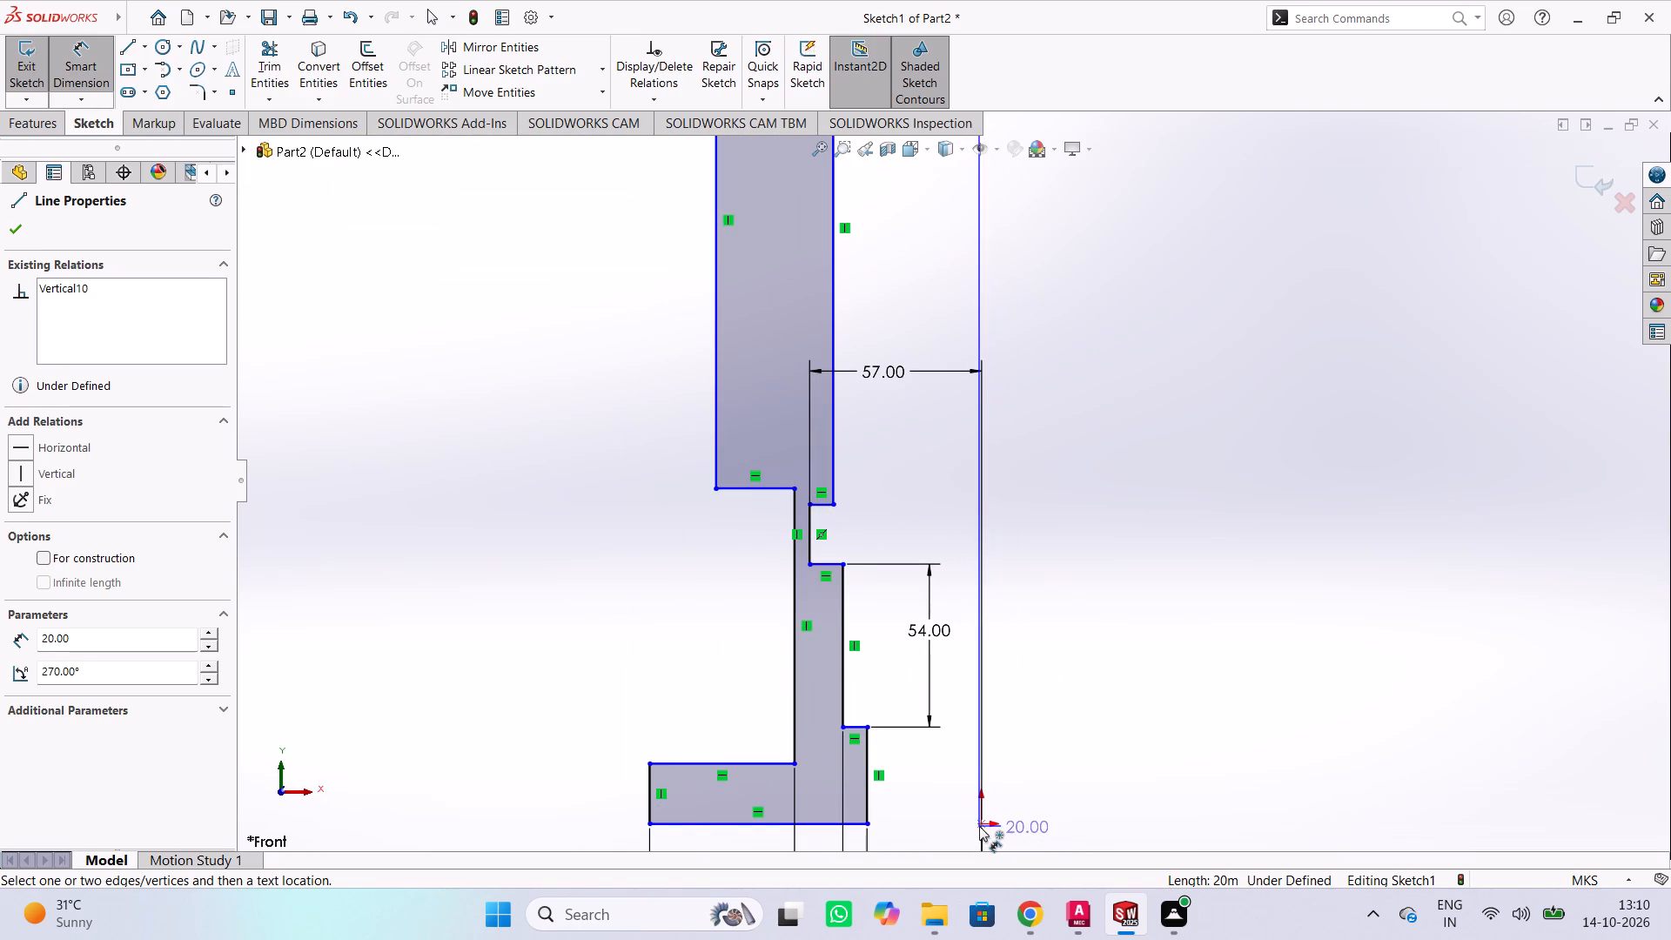
left_click(979, 823)
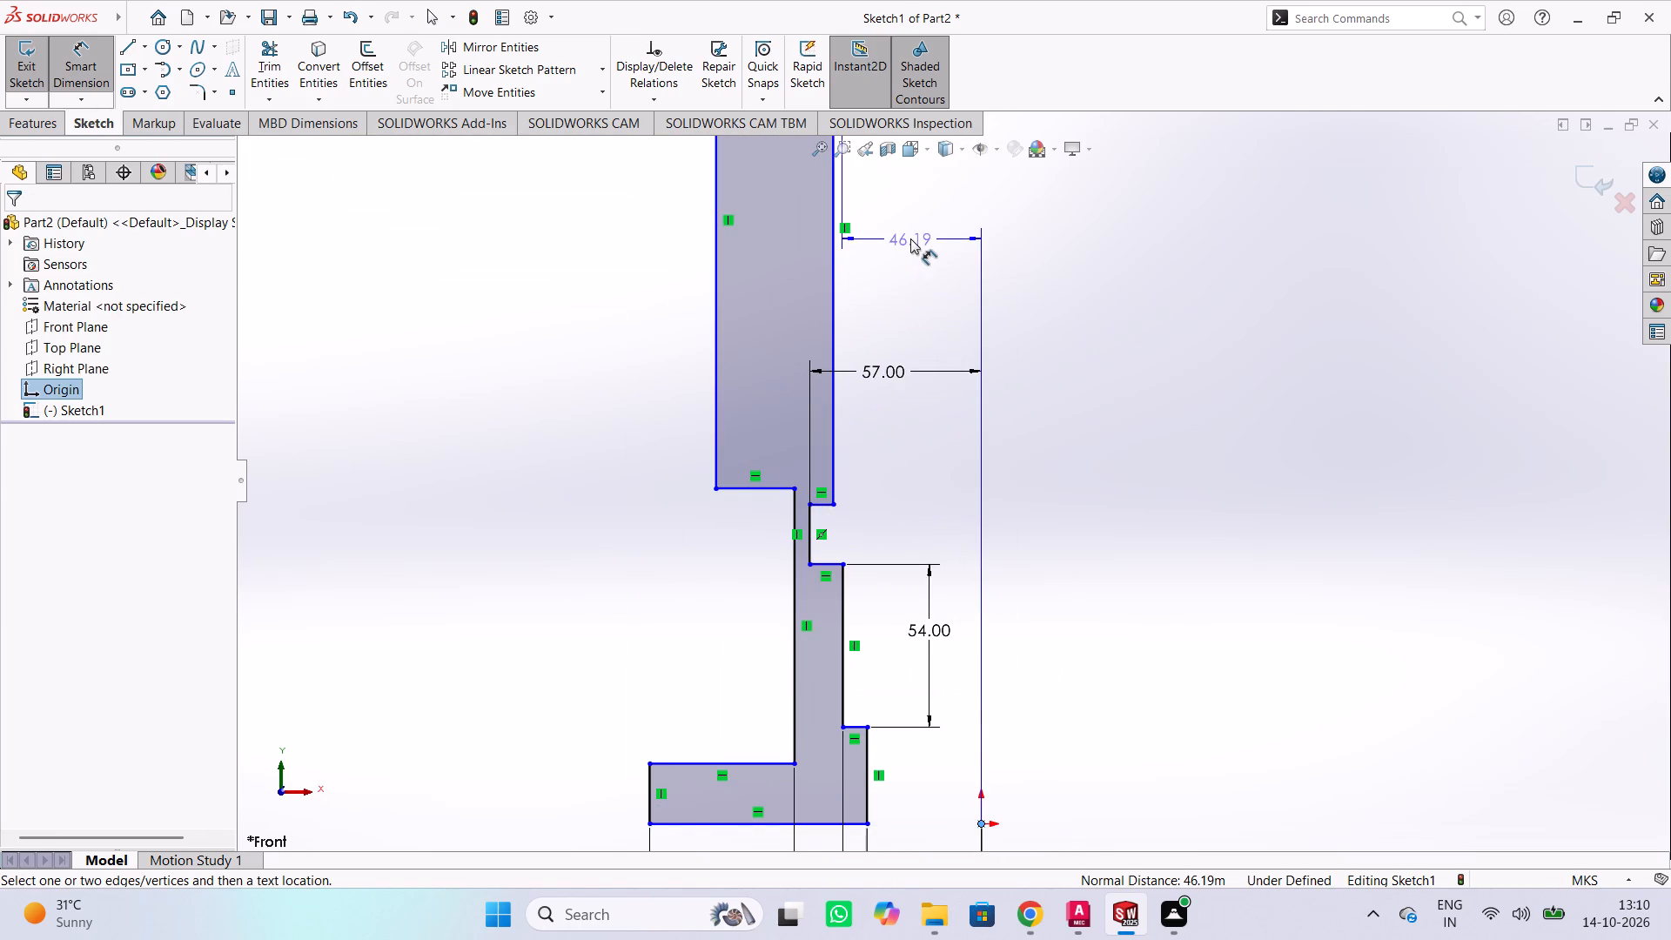
scroll(910, 238, "up", 7)
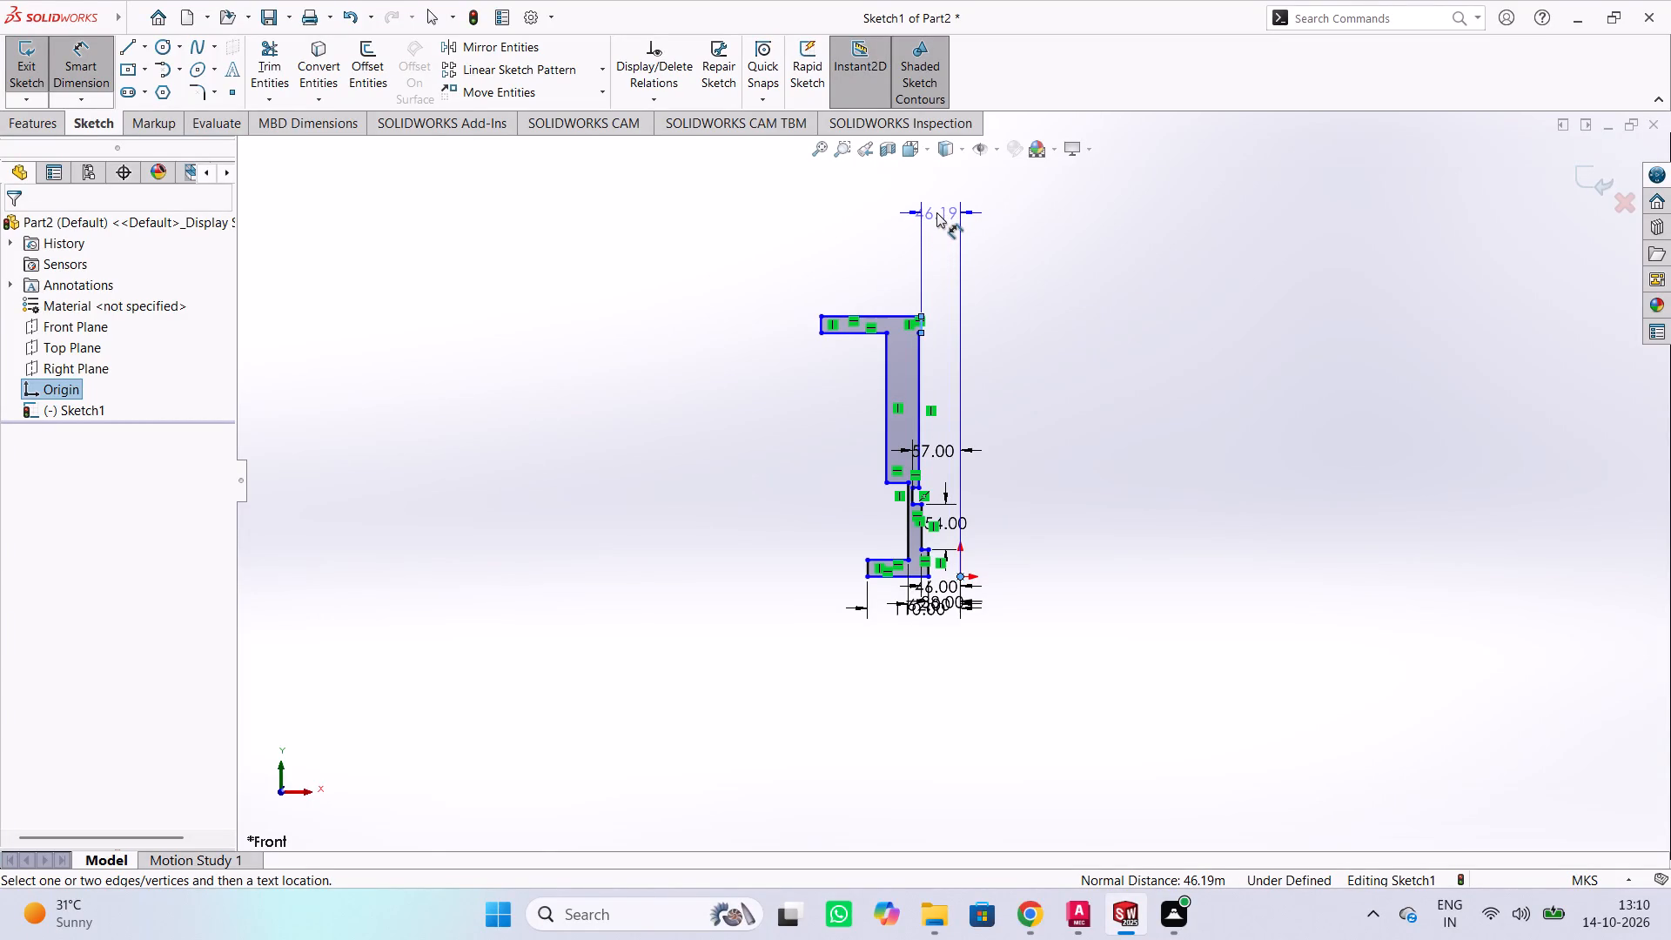
left_click(936, 212)
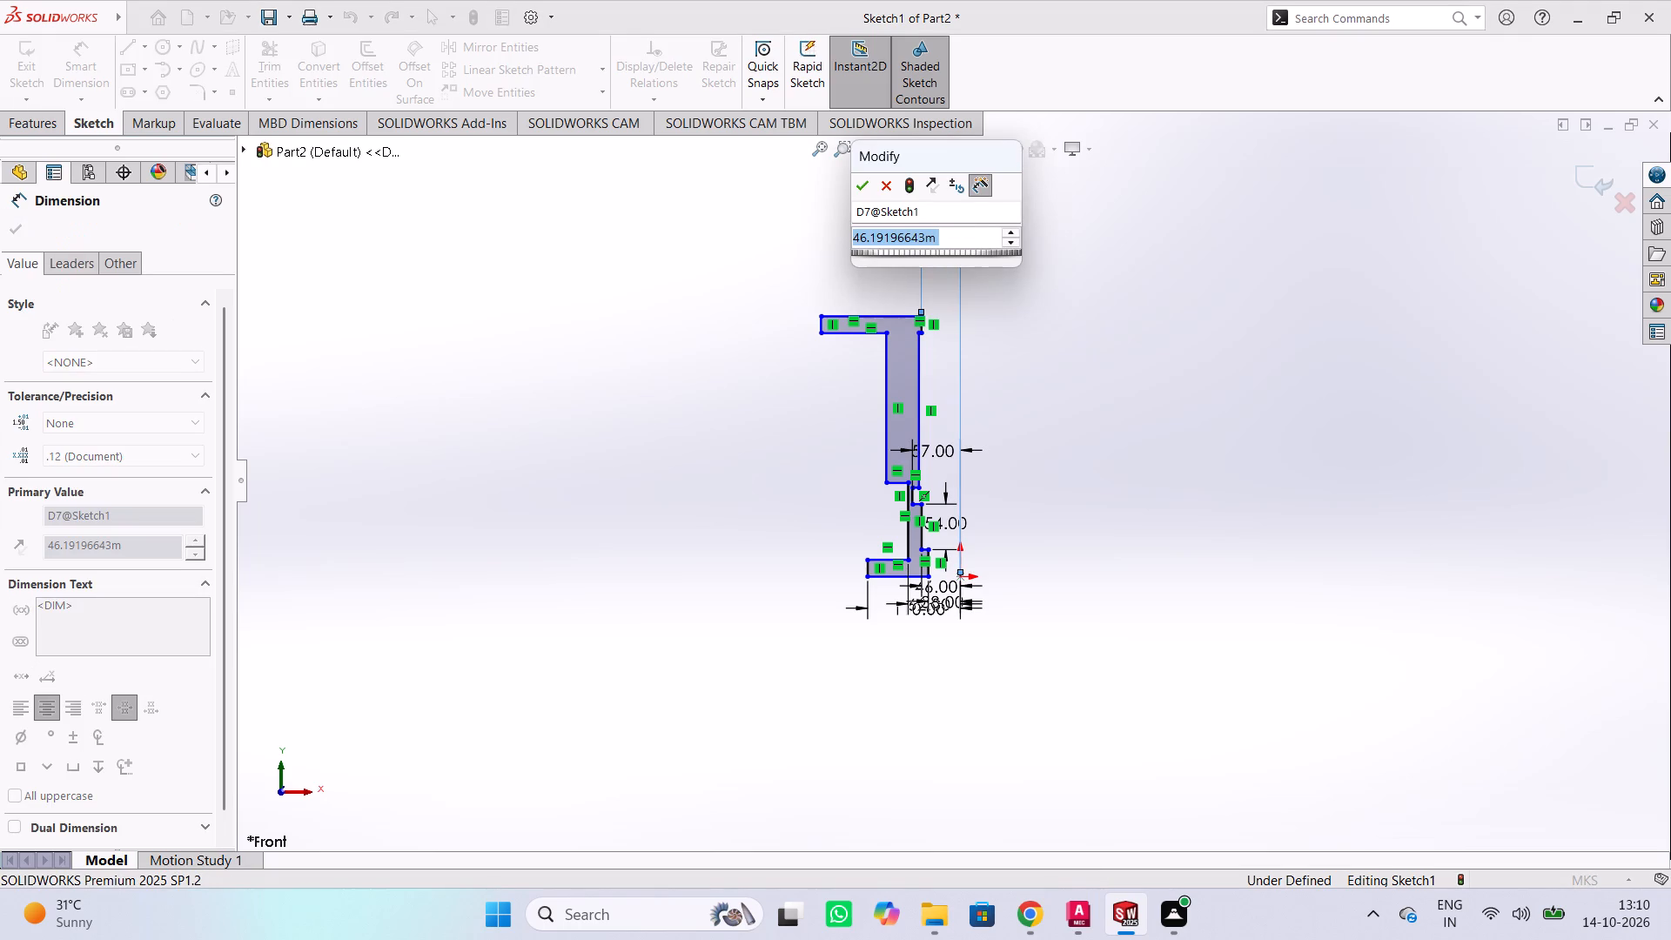
type("158/2")
key("Return")
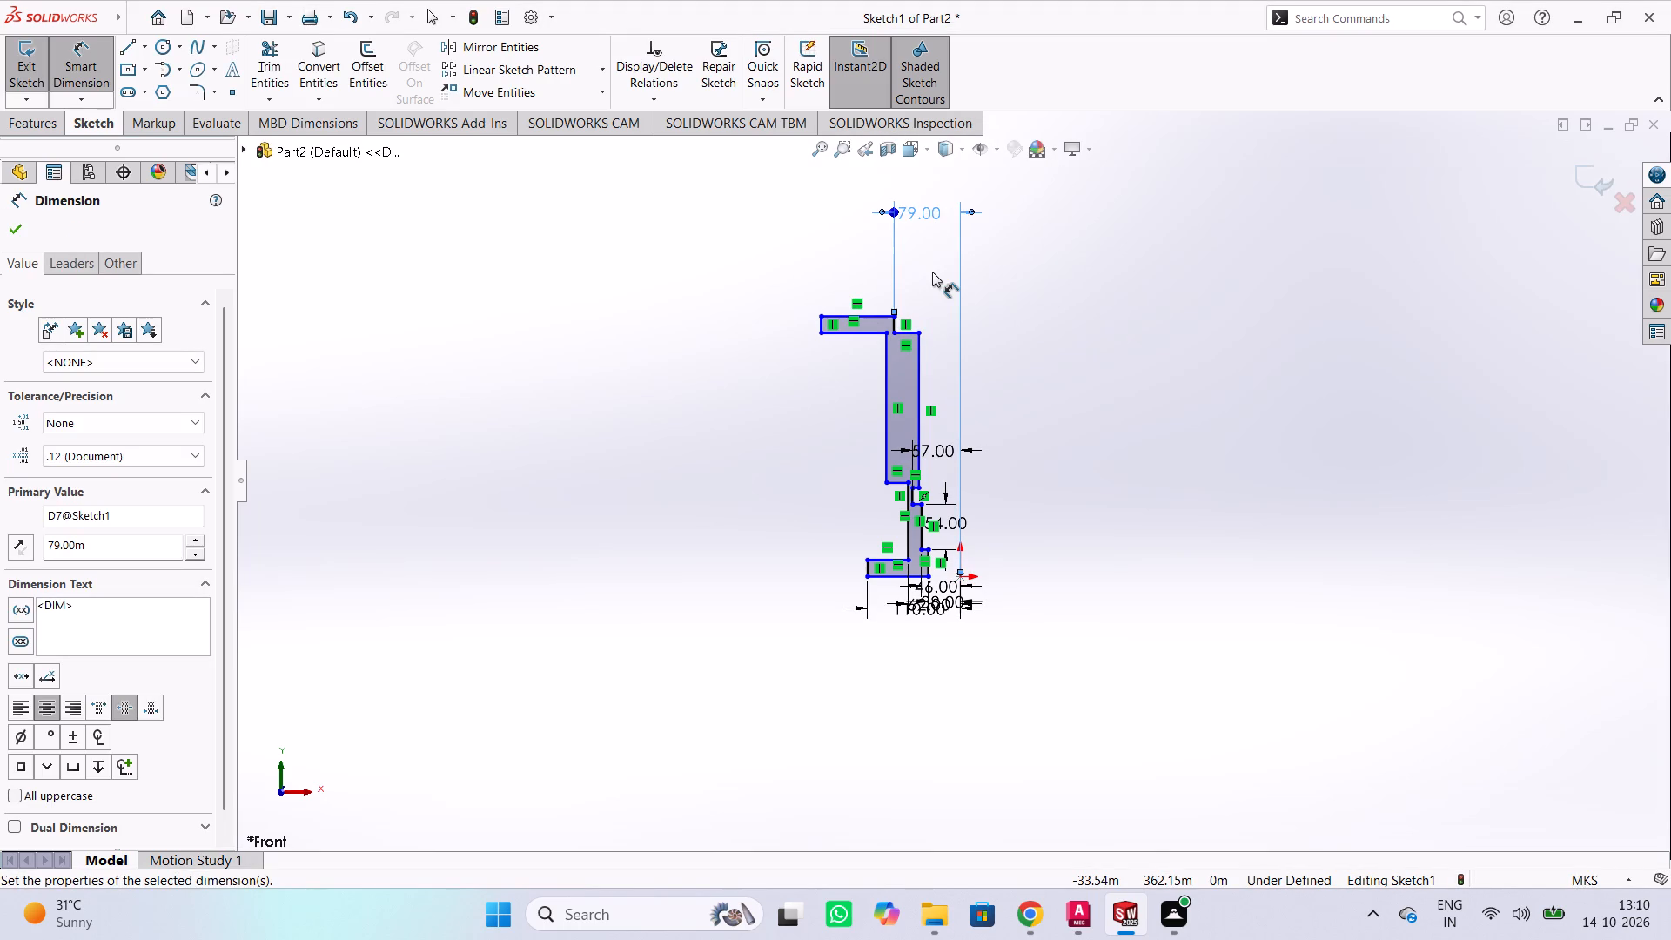
scroll(909, 305, "up", 1)
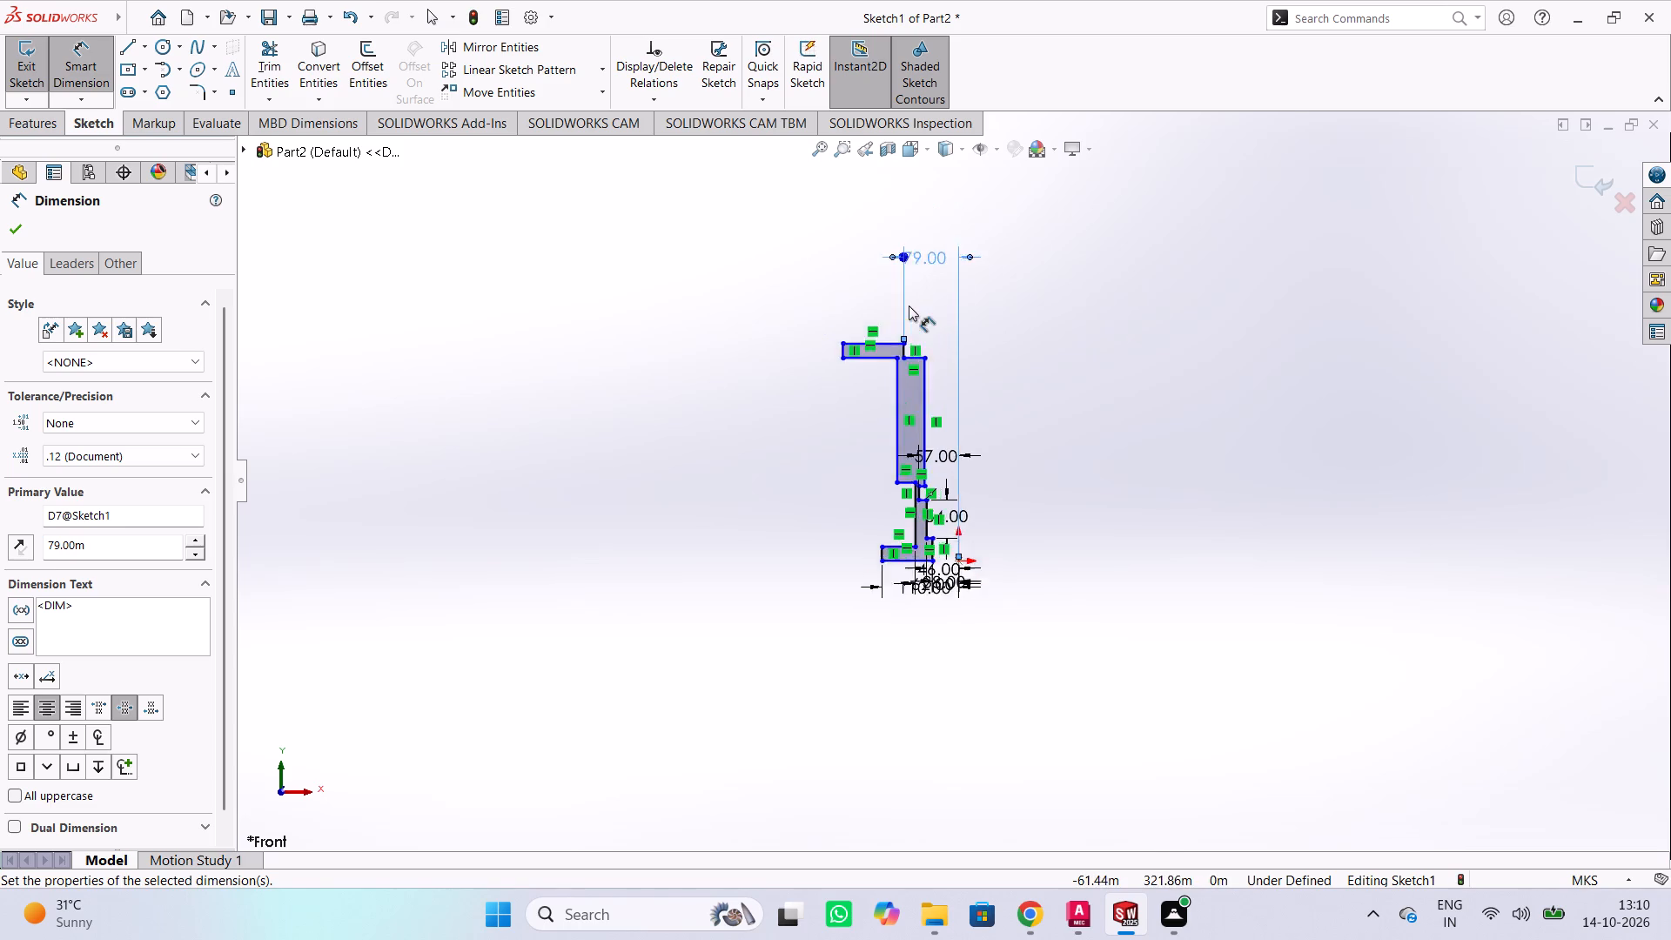
Dimension the height of the top flange's short inner vertical edge as 6 m.
scroll(909, 305, "up", 3)
scroll(909, 303, "down", 5)
scroll(1013, 646, "down", 3)
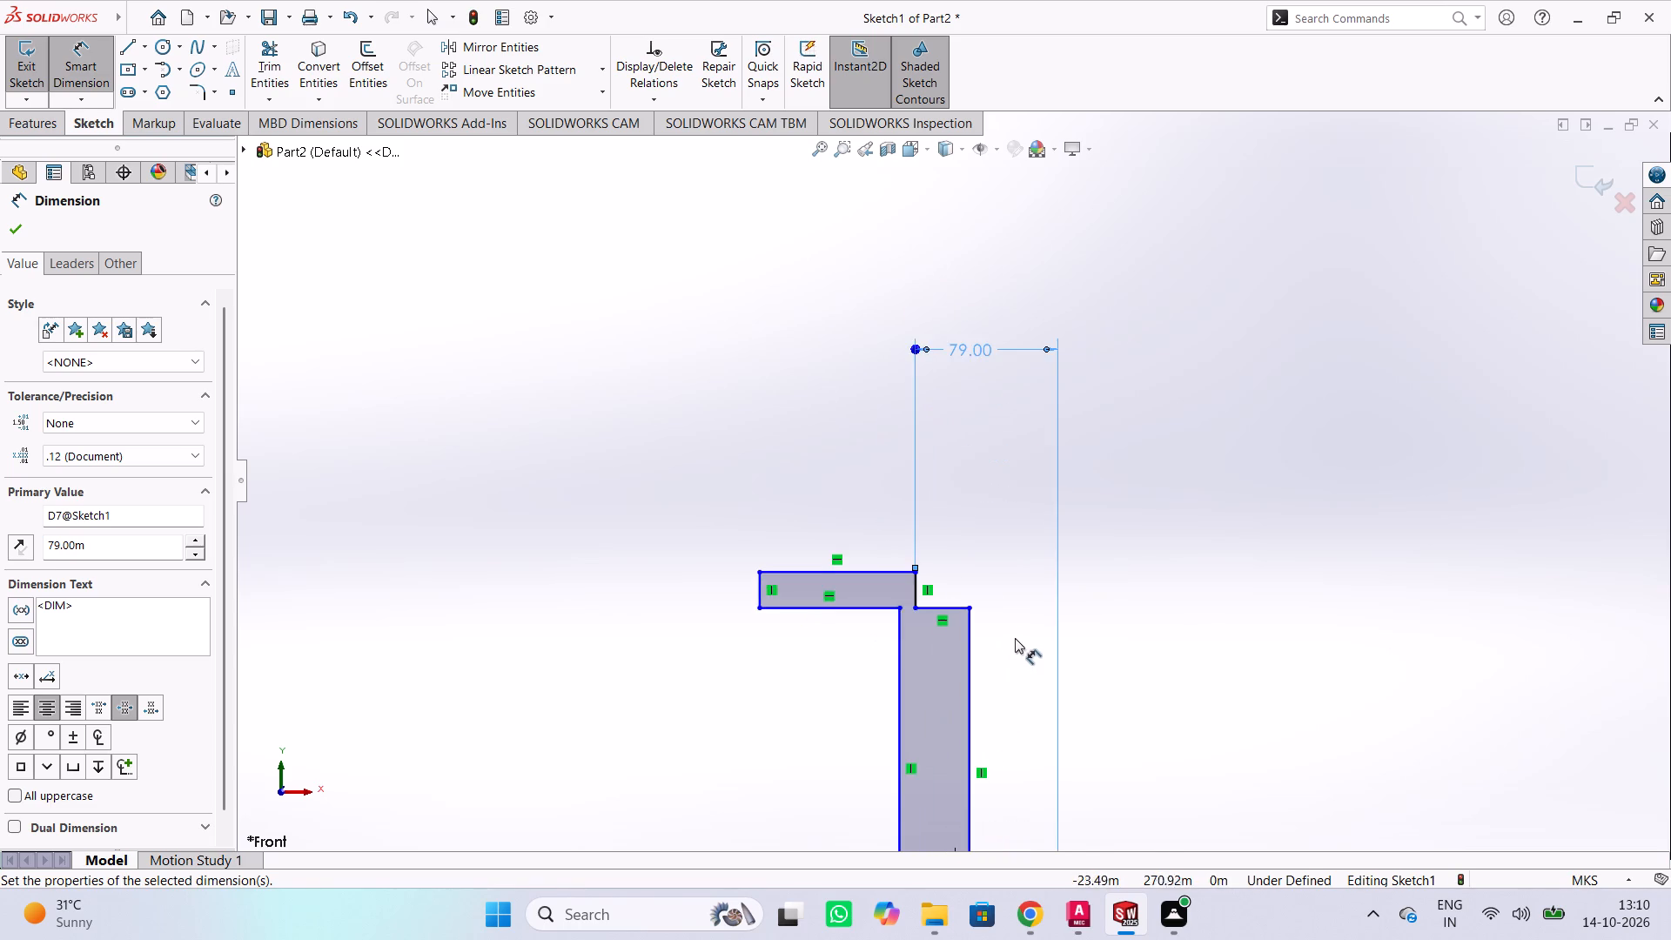
scroll(1015, 638, "down", 4)
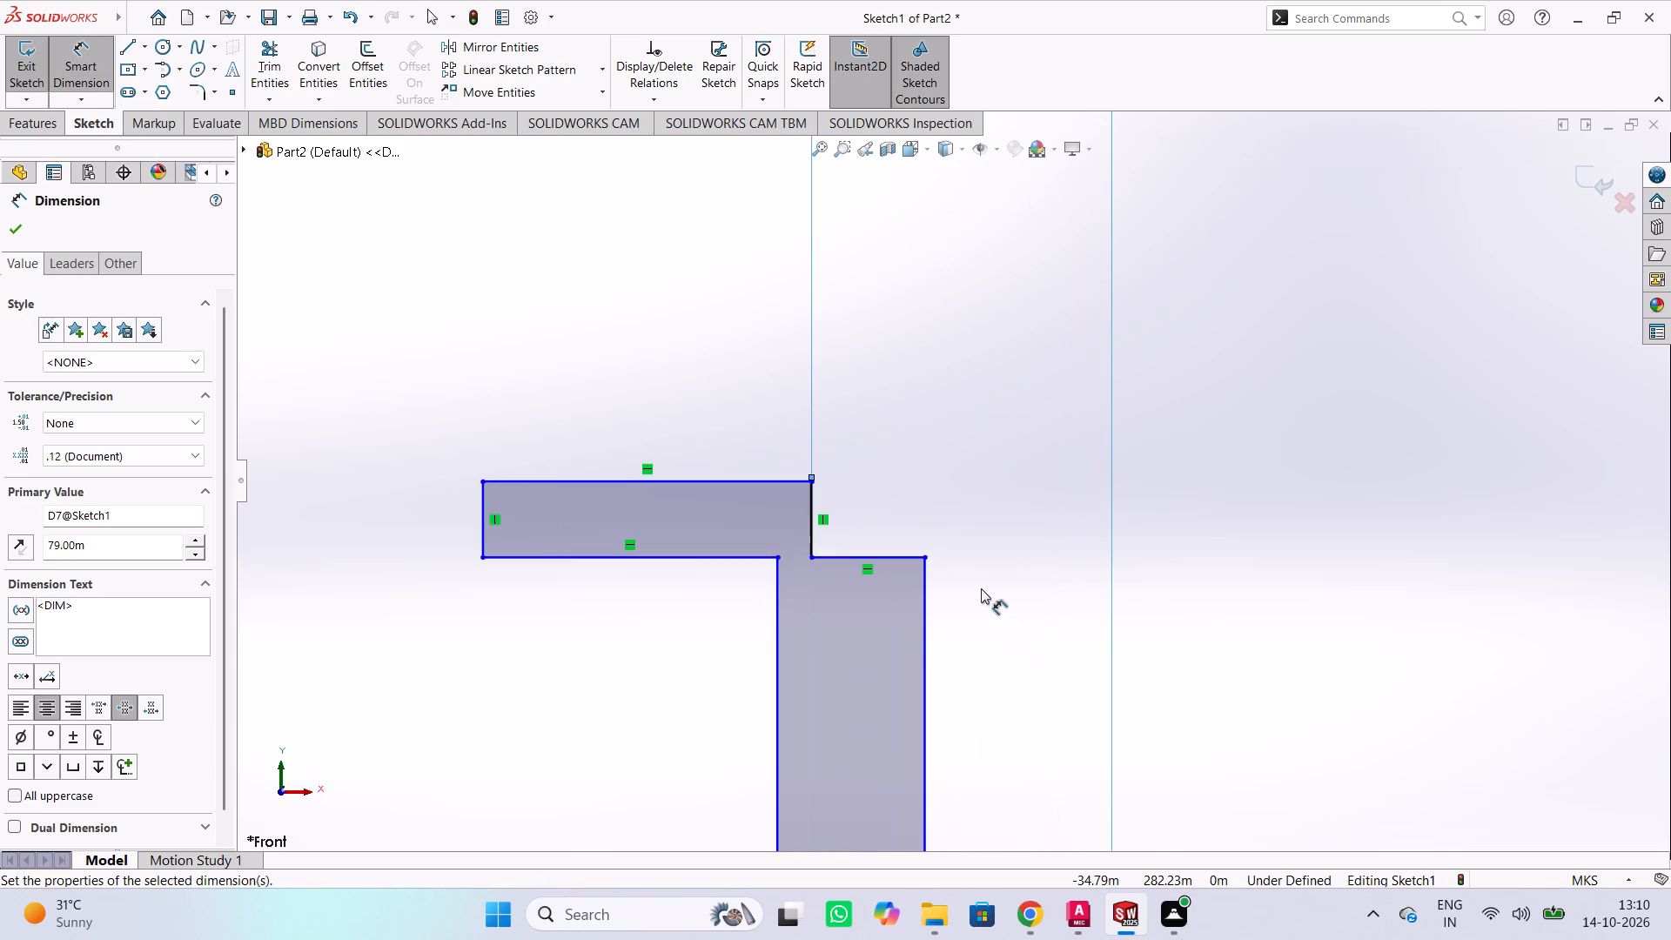
left_click(809, 534)
left_click(964, 526)
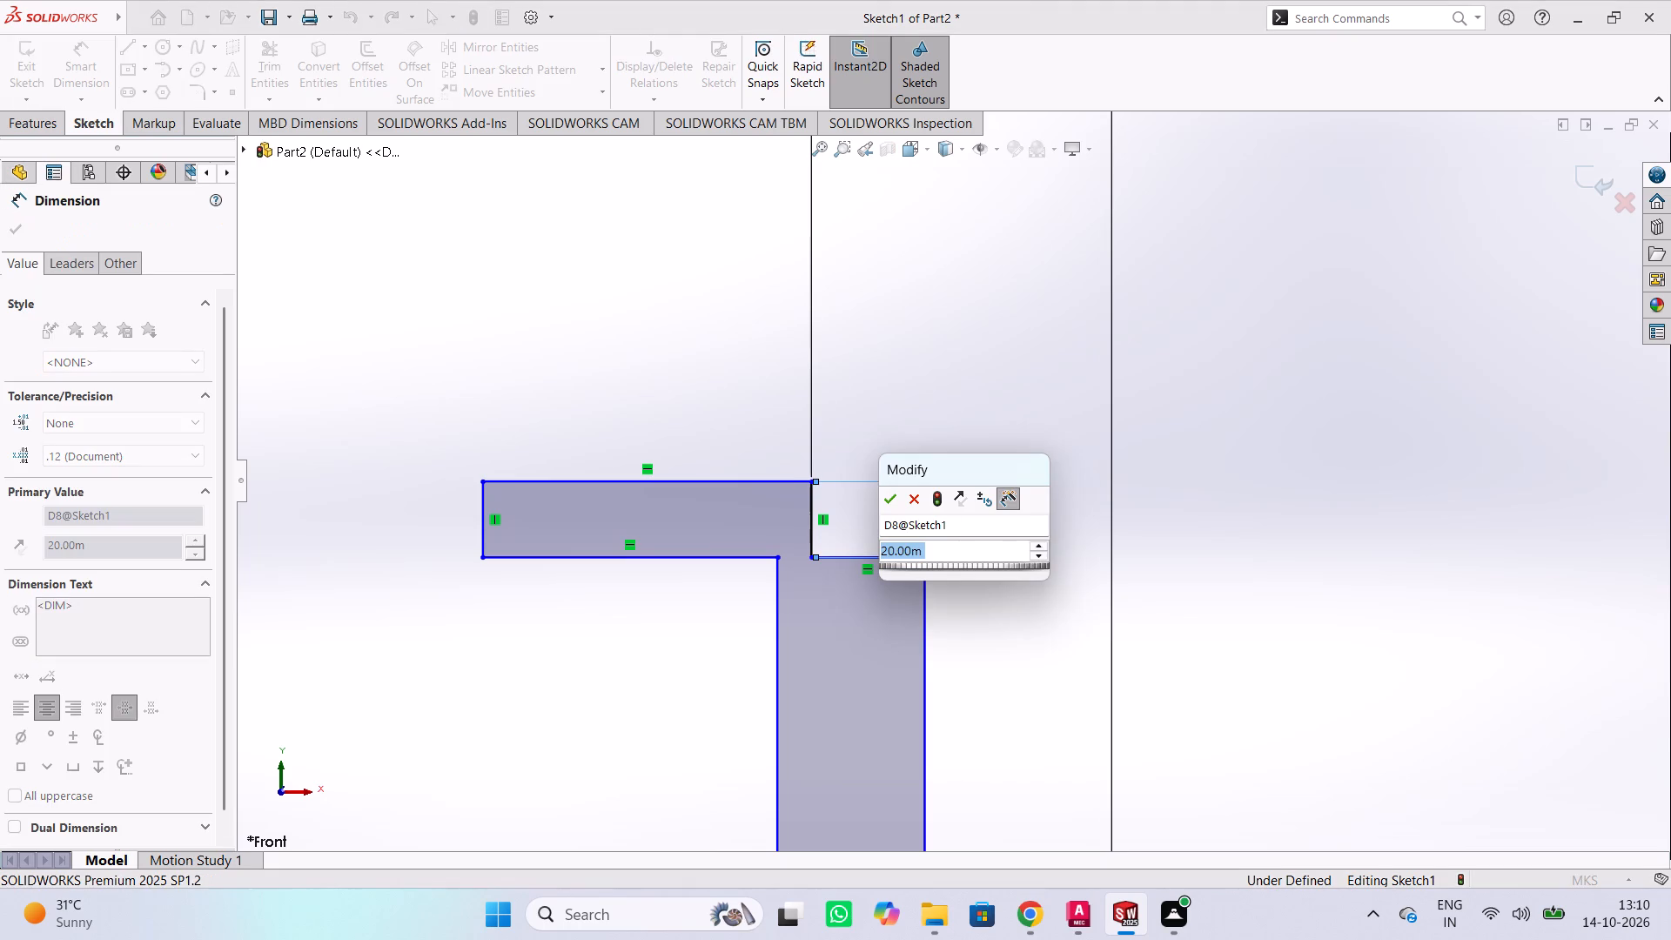
key("6")
key("Return")
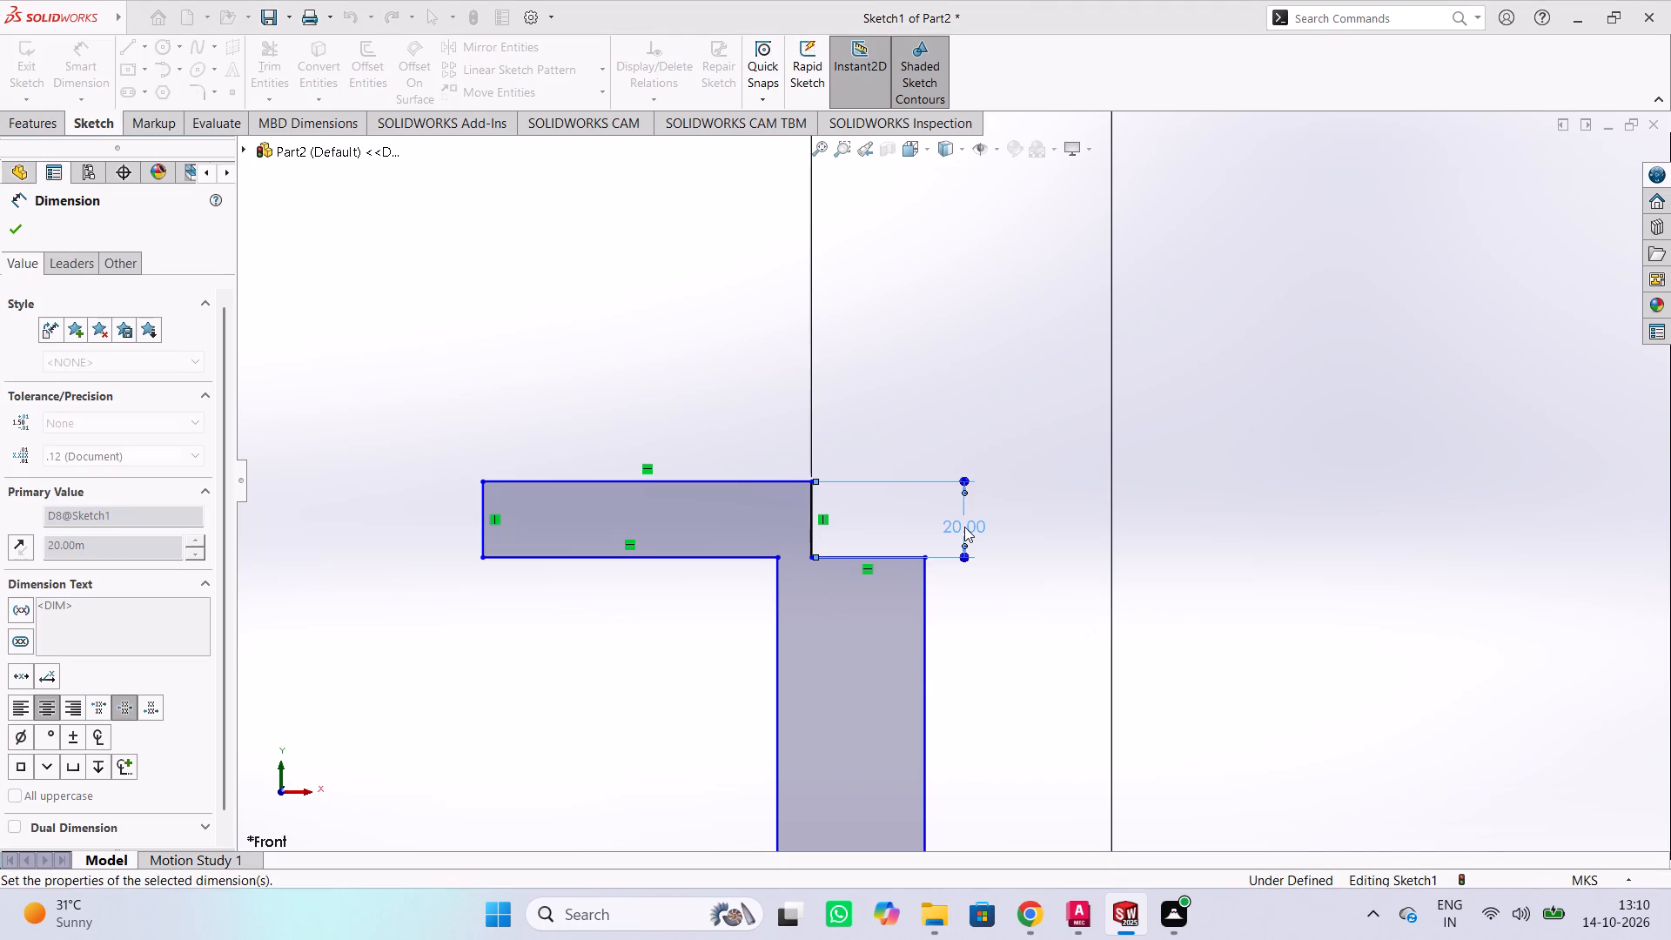
left_click(997, 606)
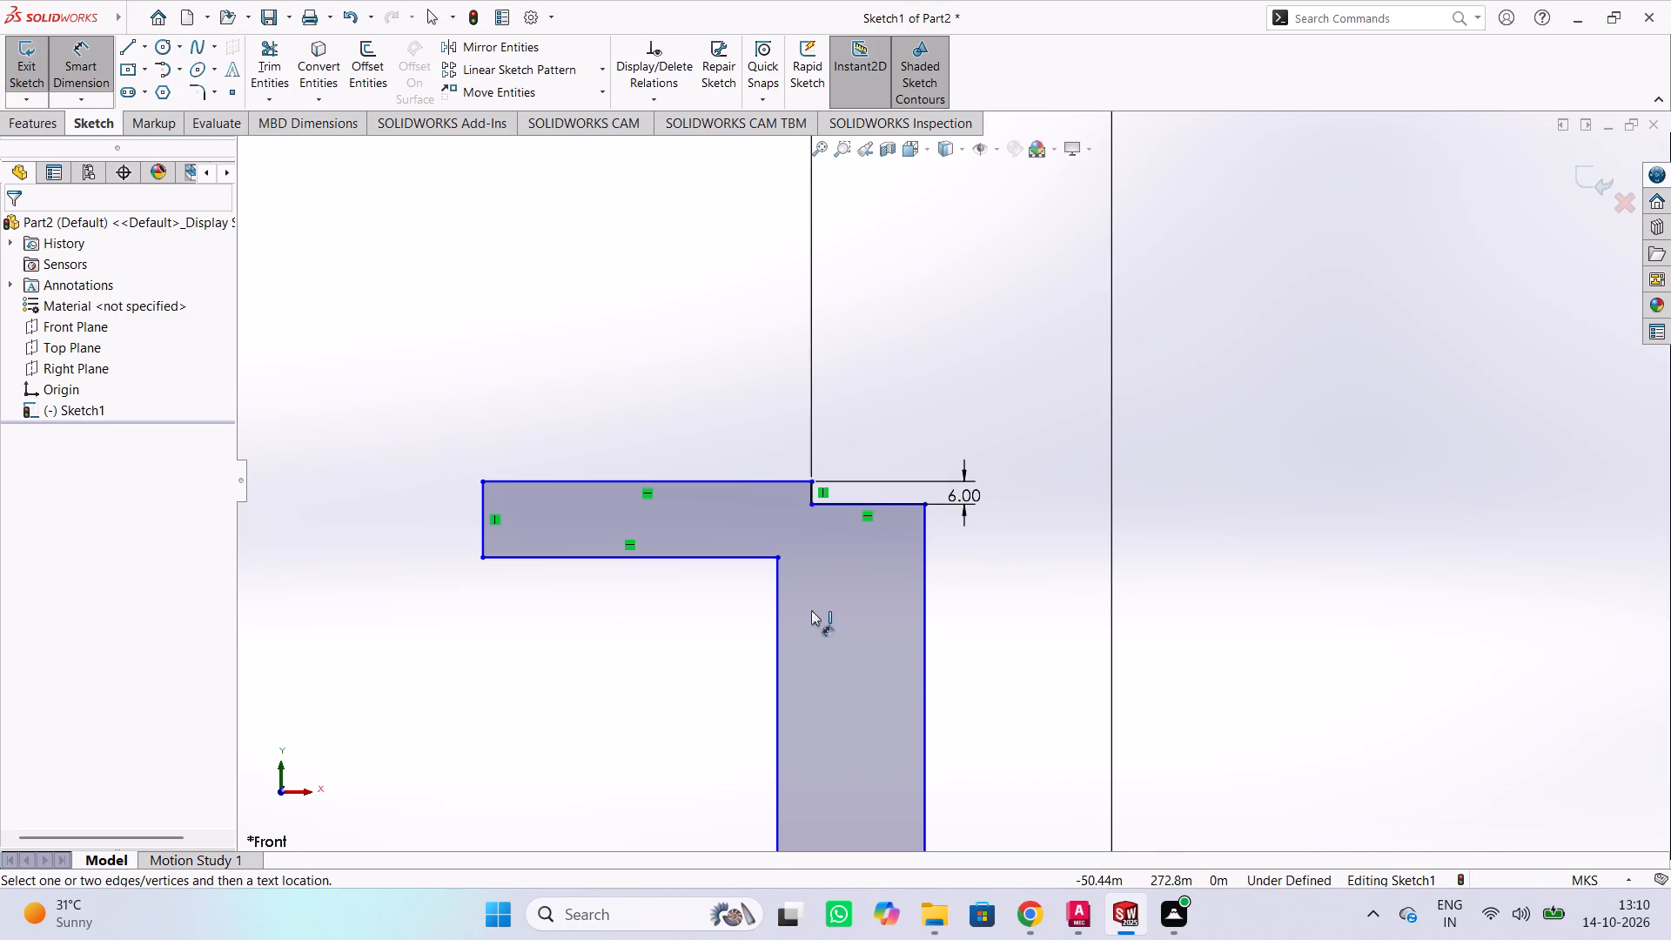
Dimension the height of the top flange's outer vertical edge as 20 m.
left_click(484, 512)
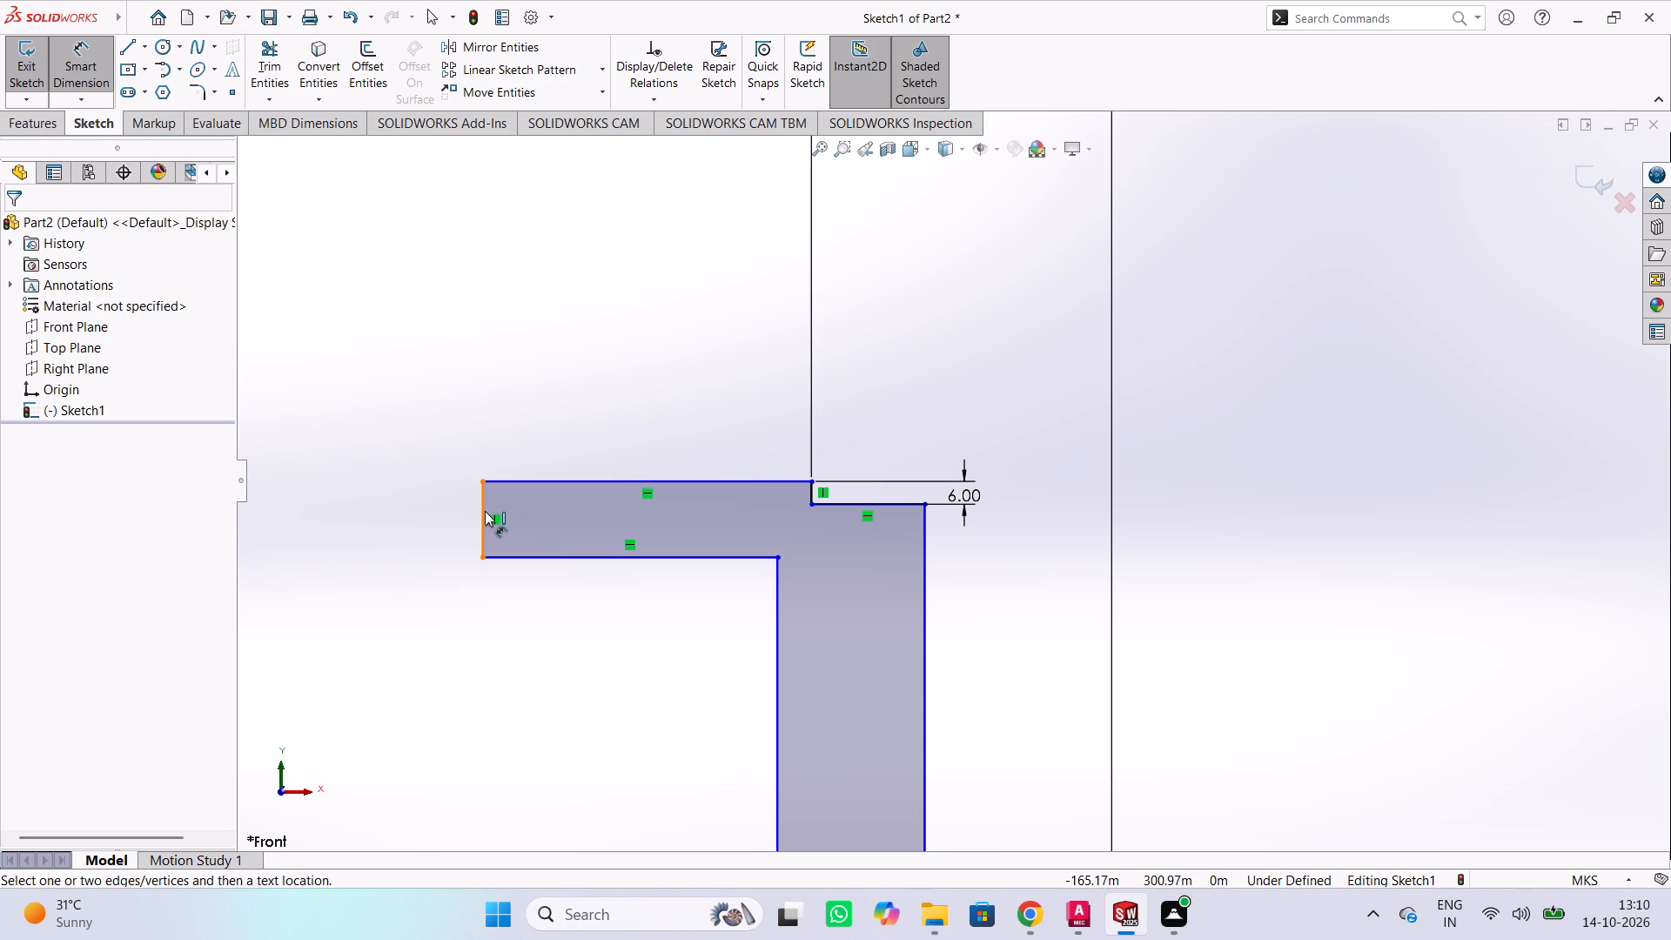
left_click(412, 519)
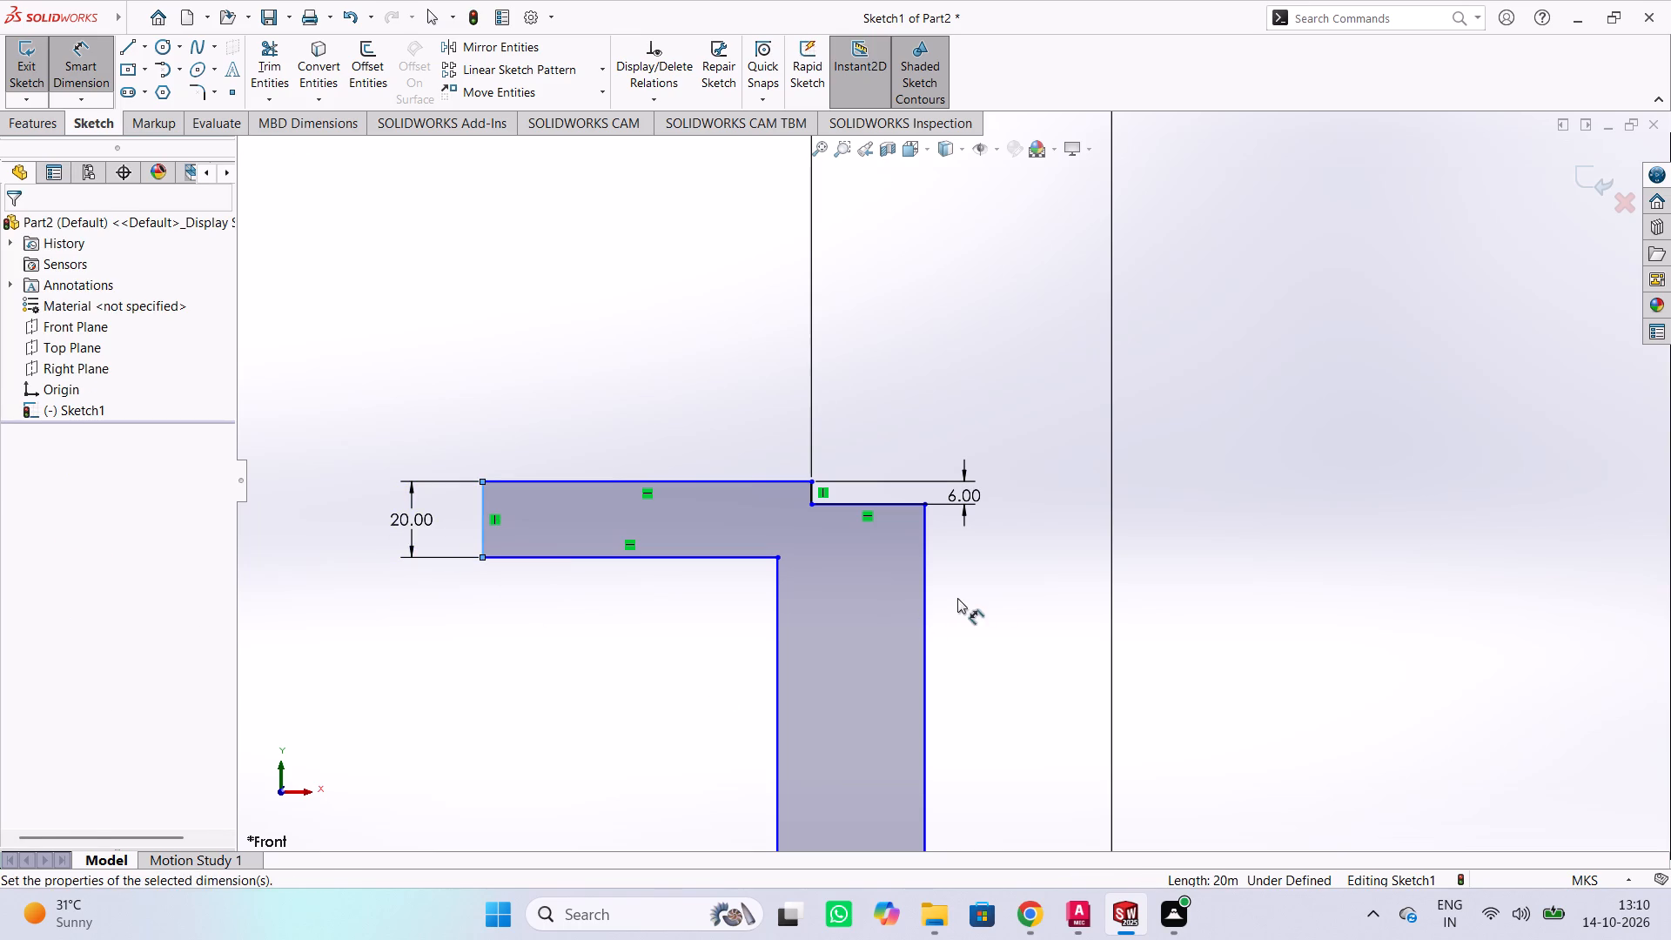
left_click(698, 675)
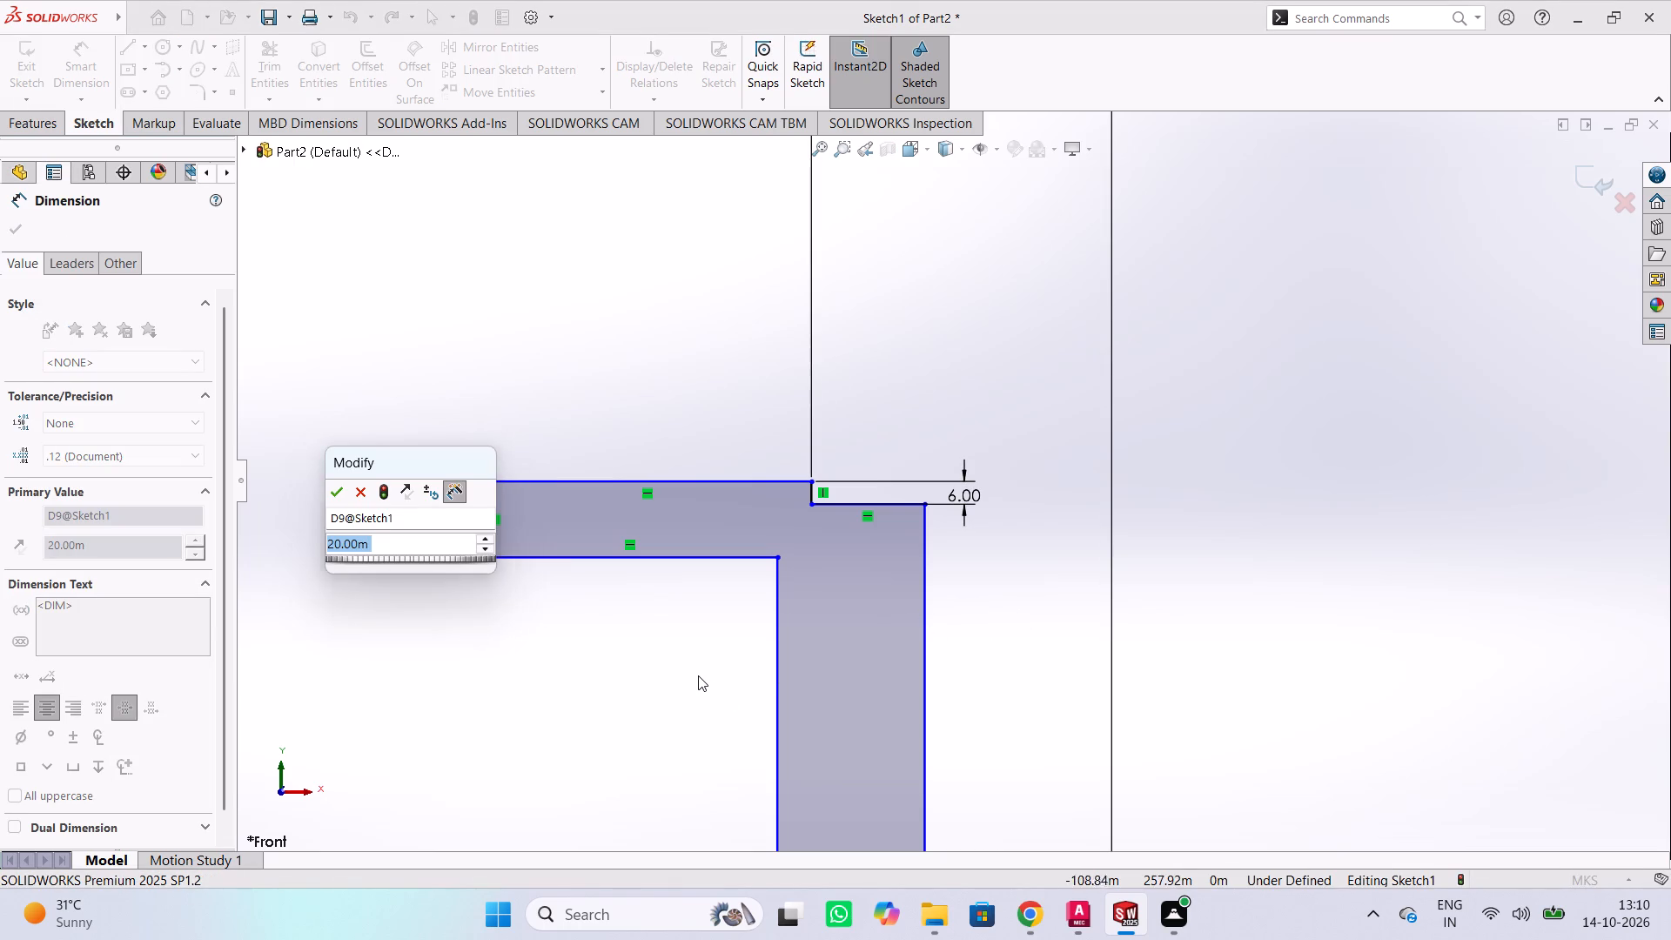
left_click(328, 490)
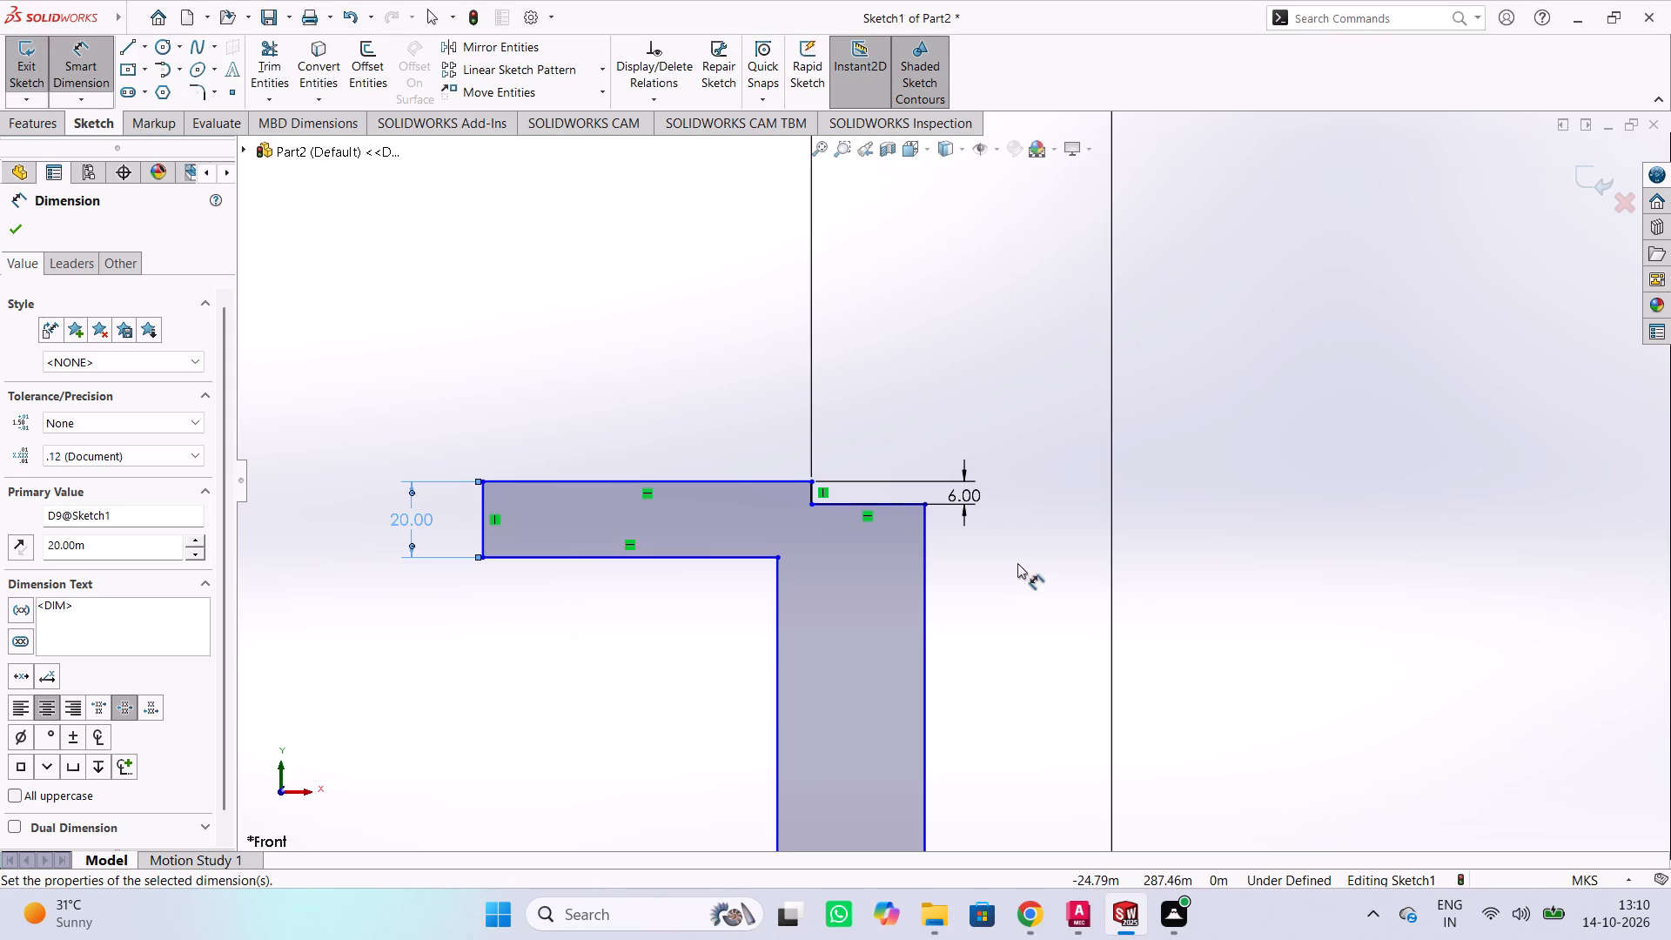
Dimension the horizontal distance from the origin to the upper section's long inner vertical line as 150/2 m.
scroll(1017, 563, "down", 2)
scroll(1023, 570, "up", 3)
scroll(1004, 668, "up", 2)
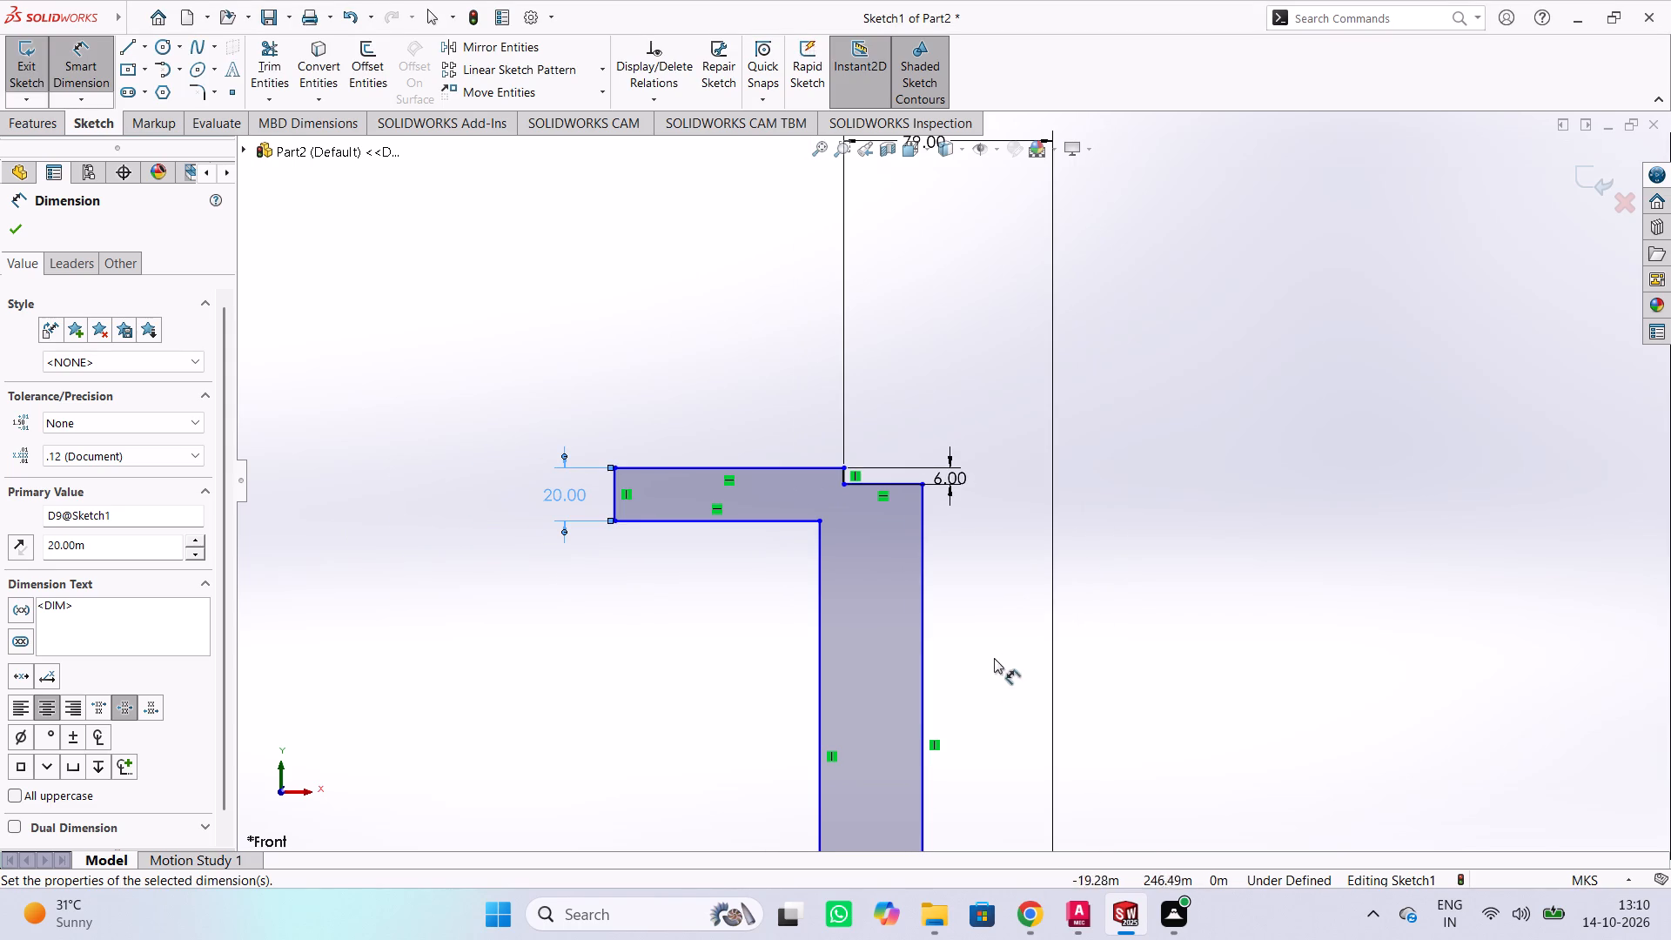
scroll(977, 659, "down", 2)
scroll(971, 661, "up", 5)
scroll(912, 715, "down", 5)
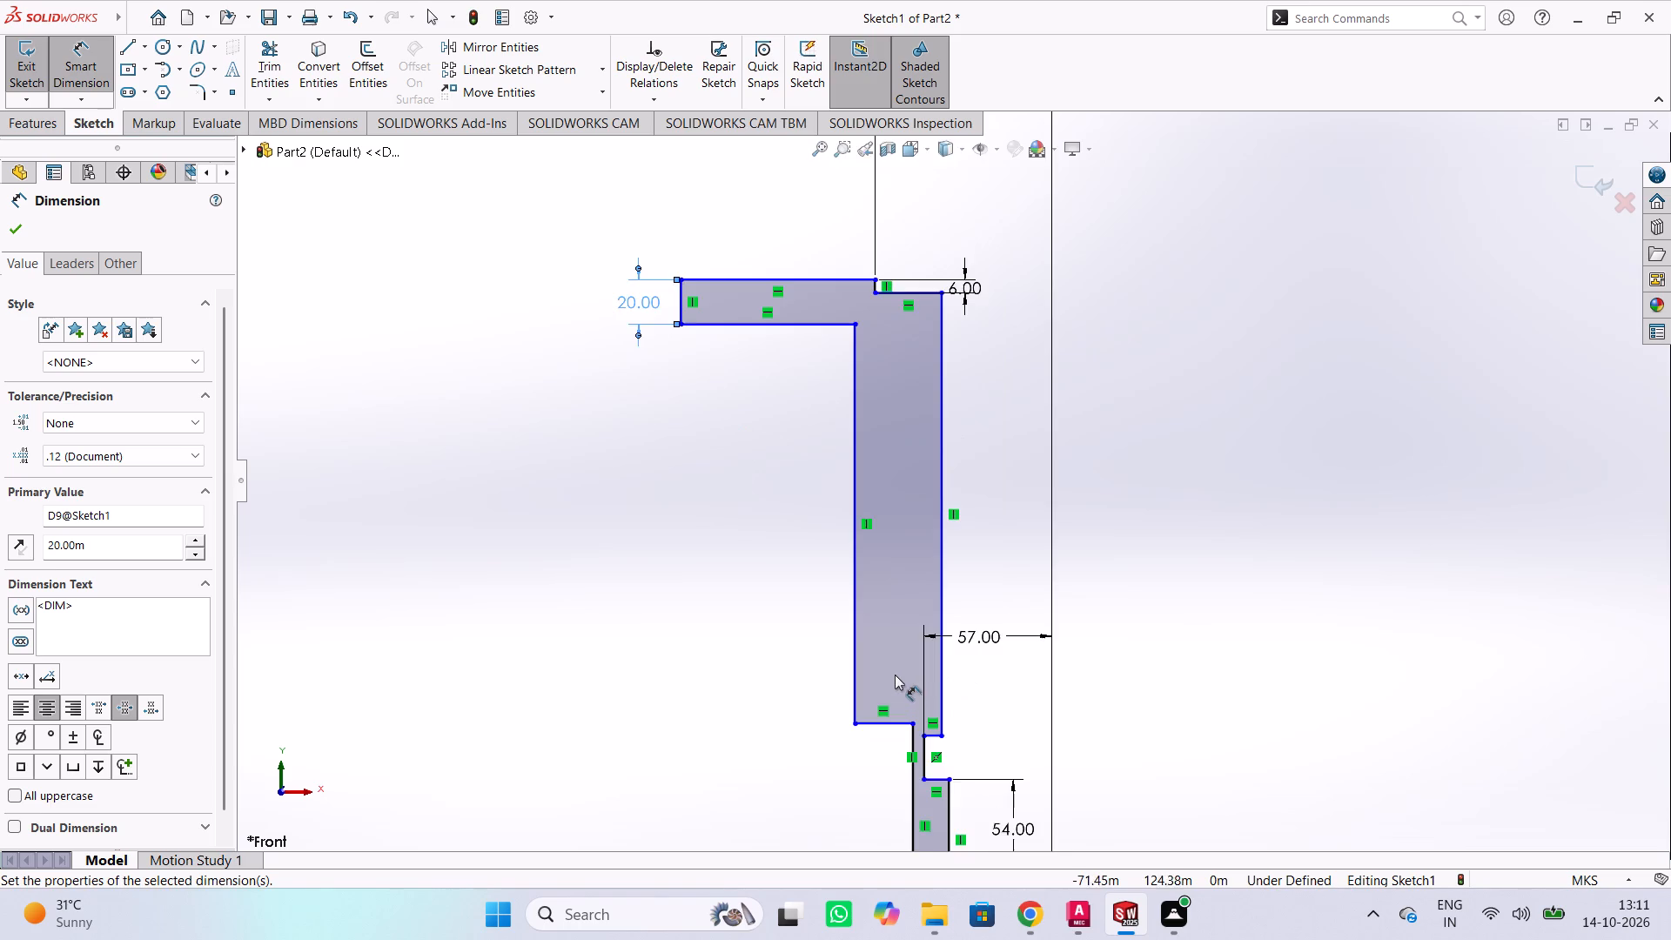
scroll(880, 724, "up", 3)
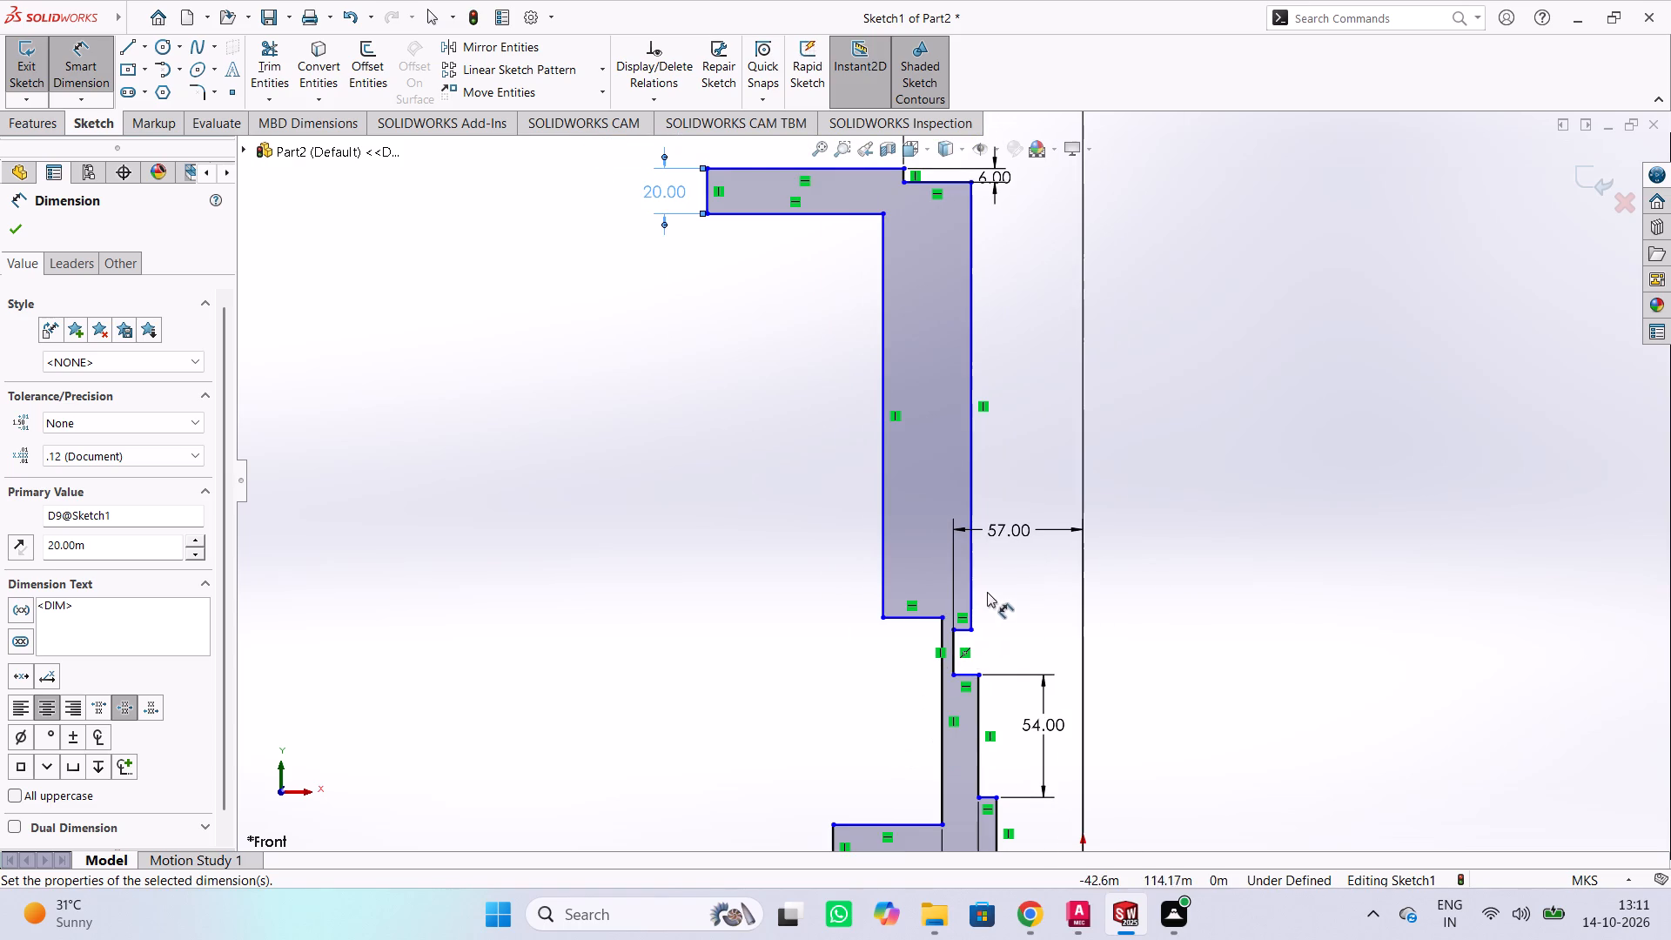
left_click(971, 488)
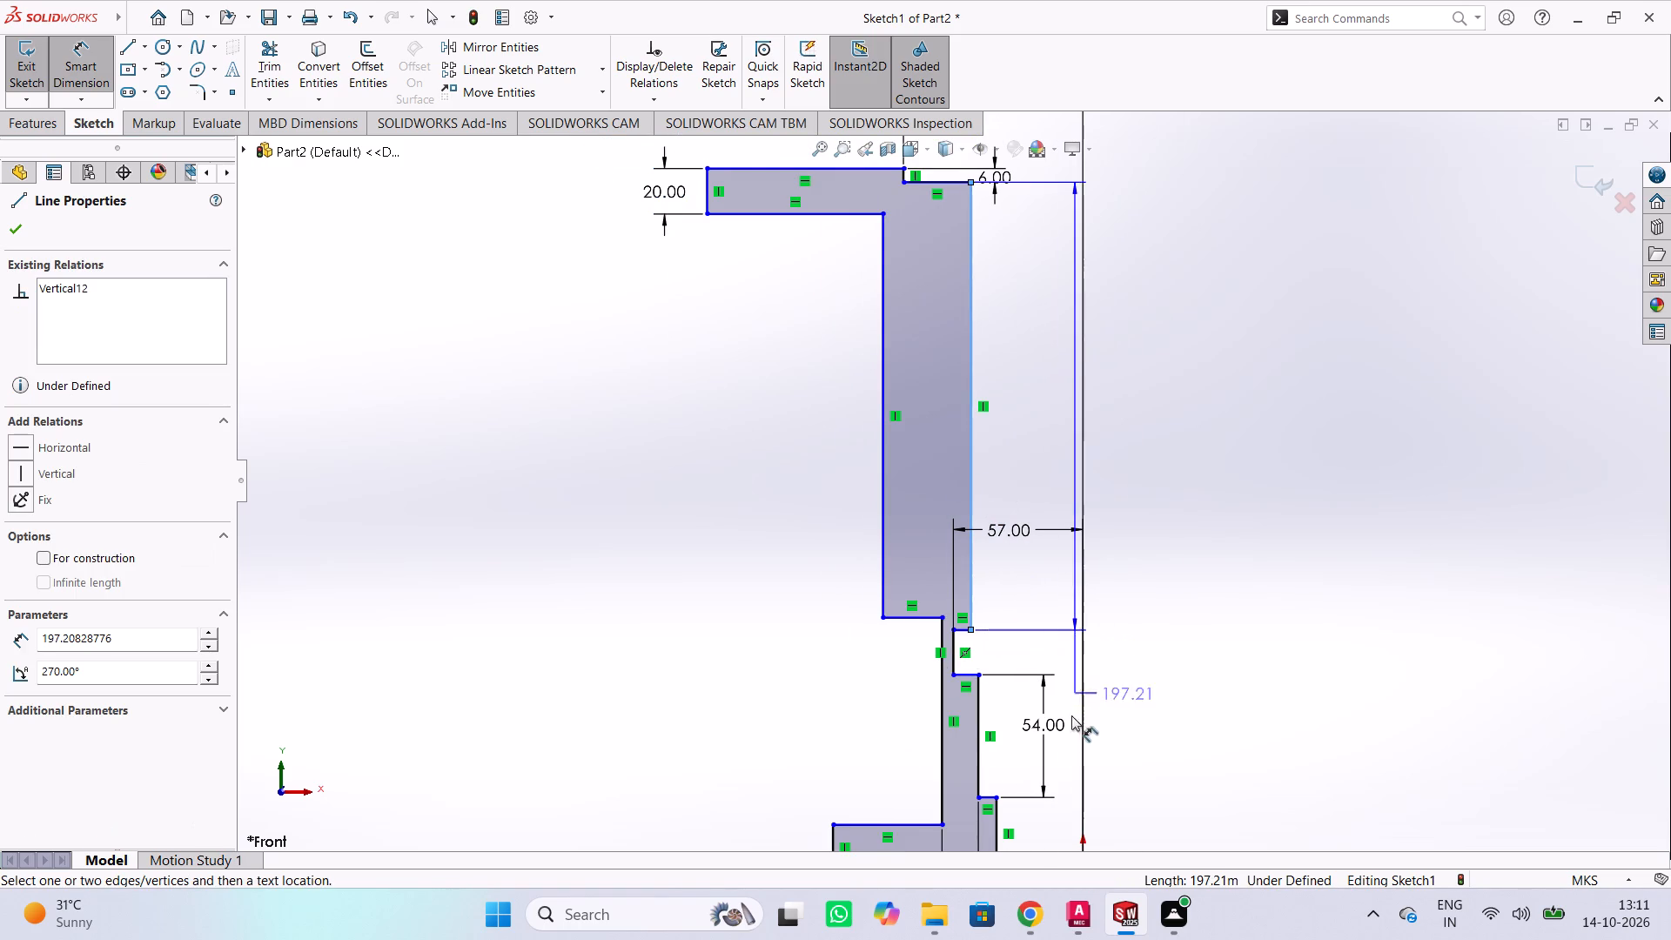
scroll(1096, 760, "down", 2)
scroll(1091, 776, "up", 4)
scroll(1072, 736, "down", 1)
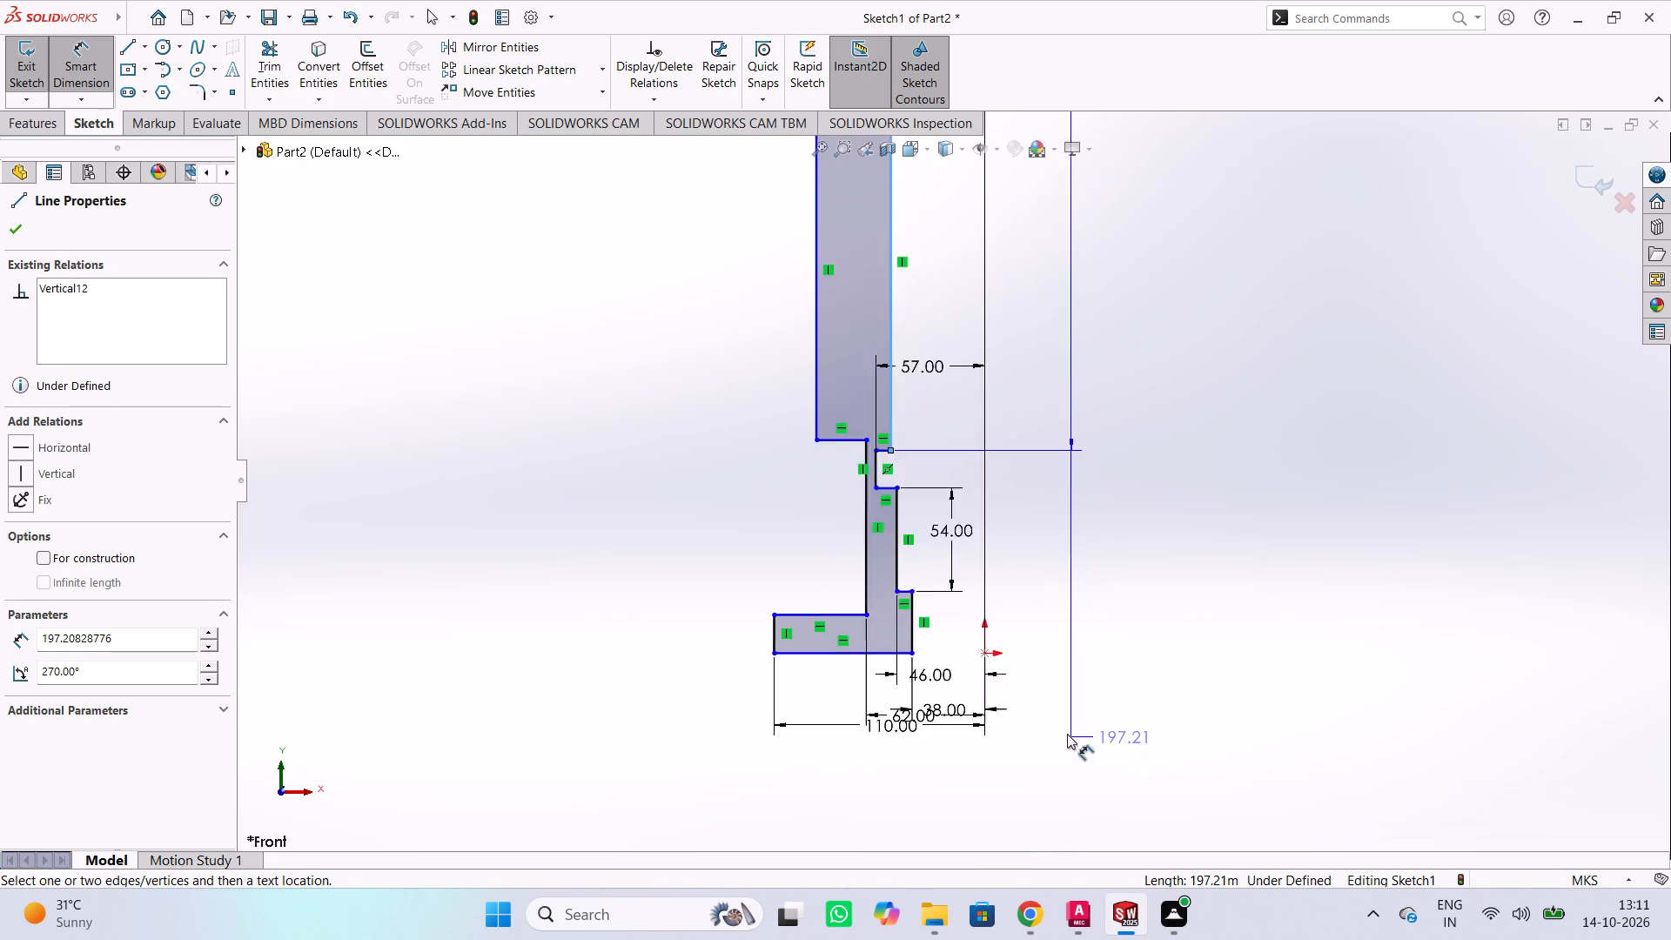
scroll(1067, 734, "down", 2)
left_click(937, 589)
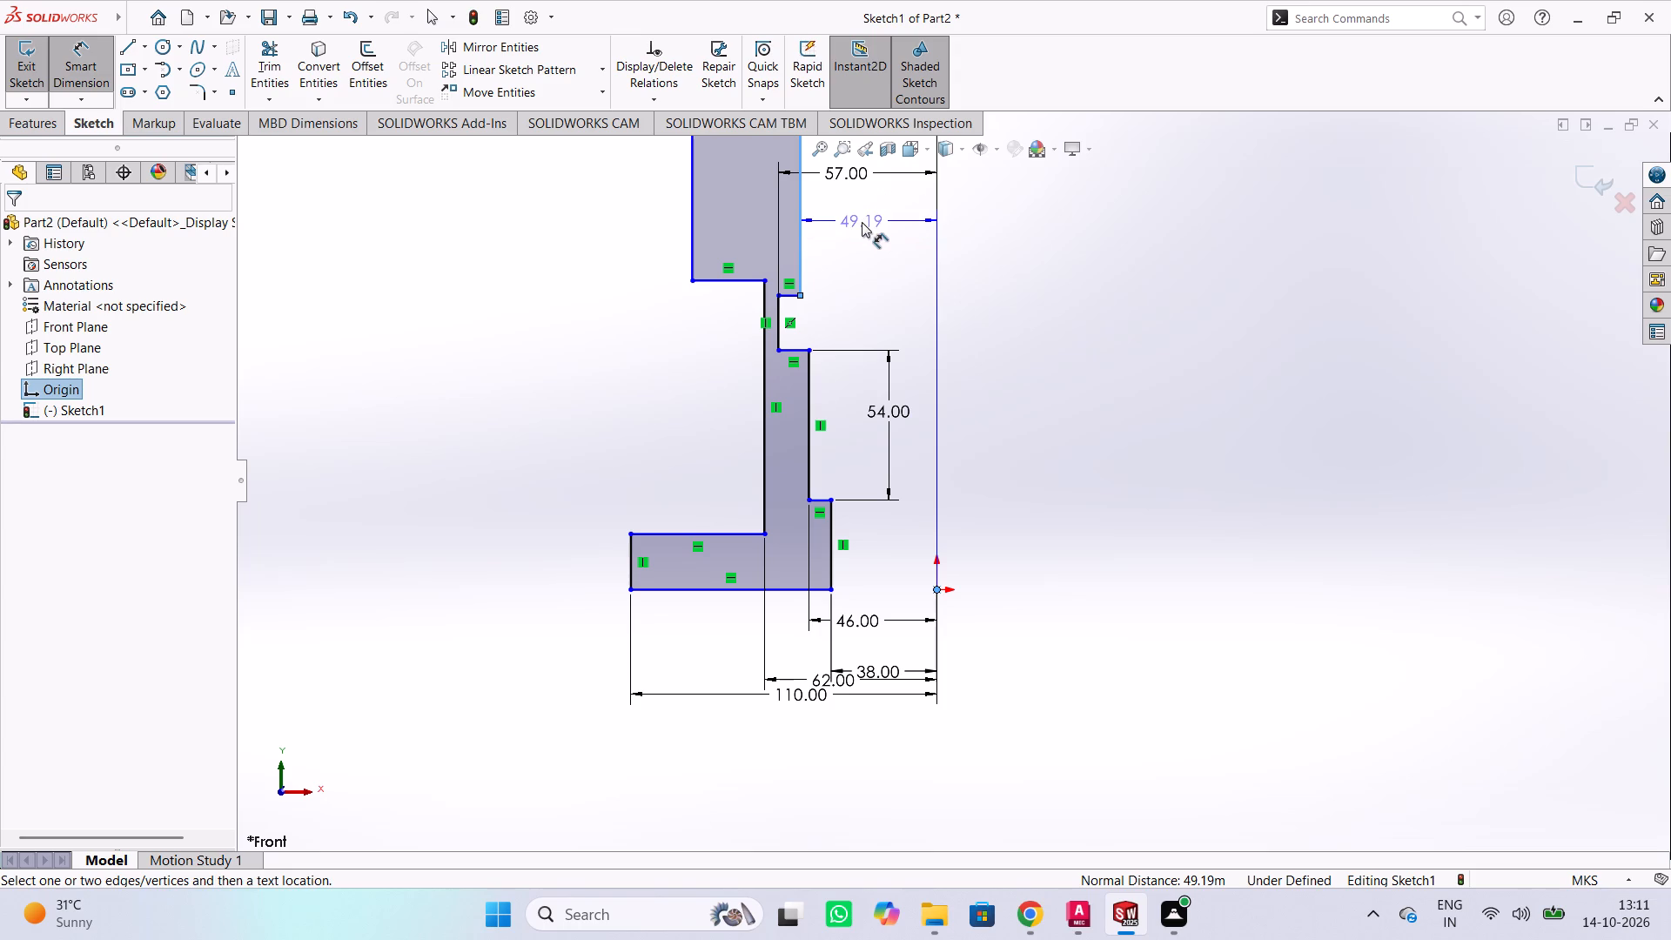
left_click(862, 222)
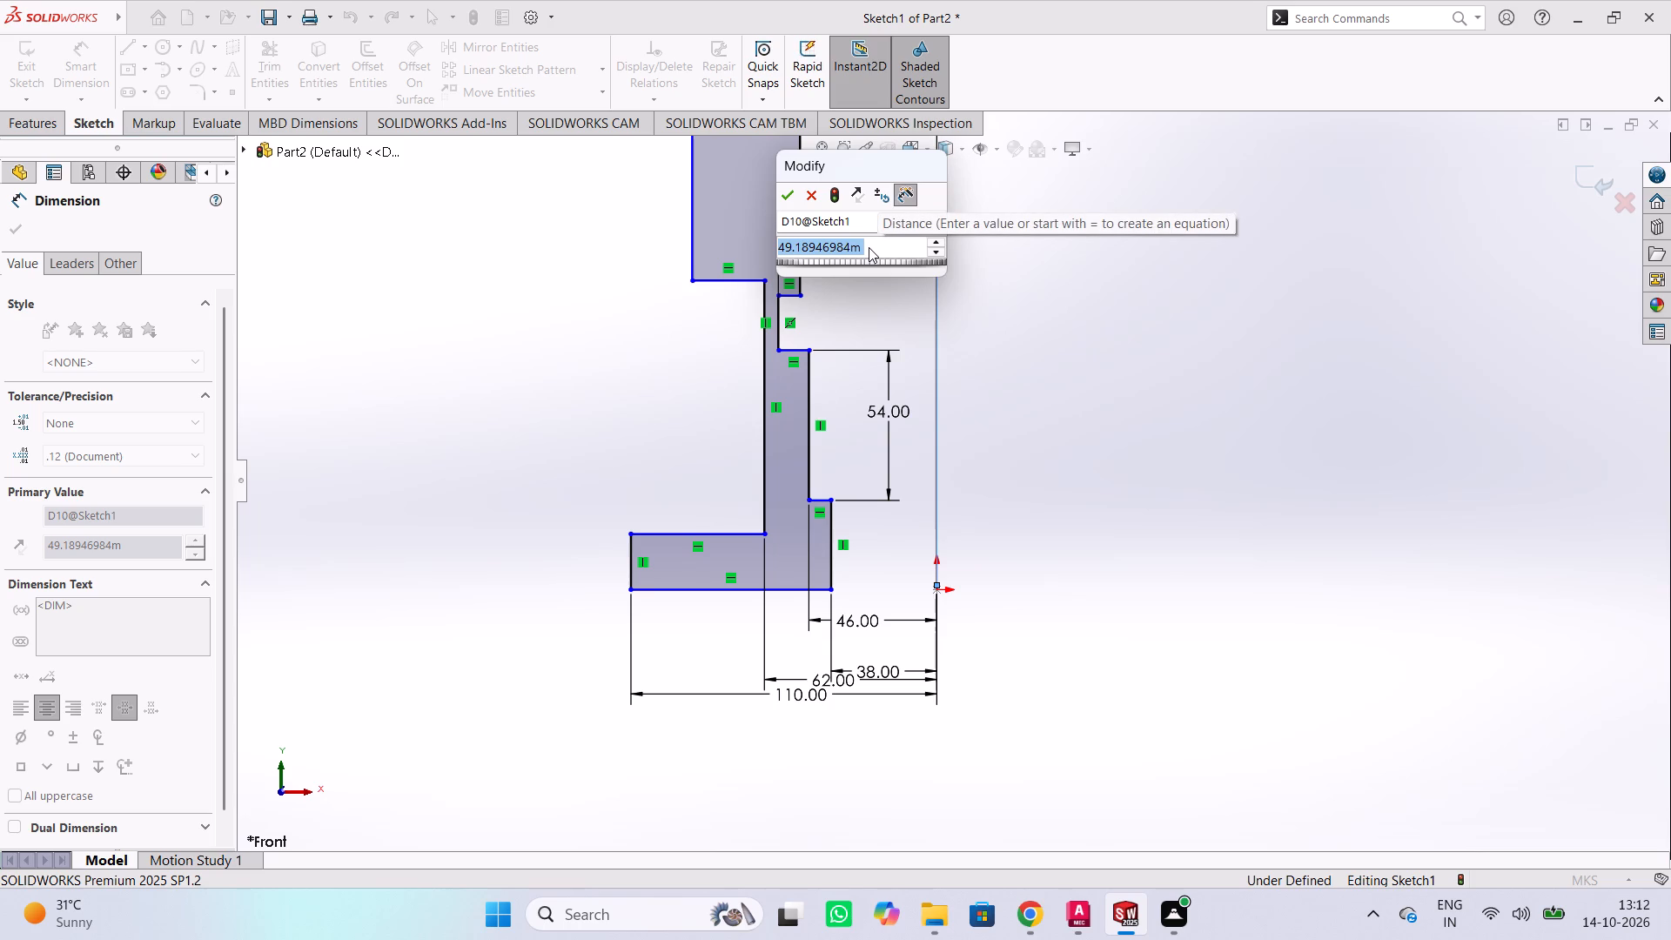
type("150")
type("/2")
key("Return")
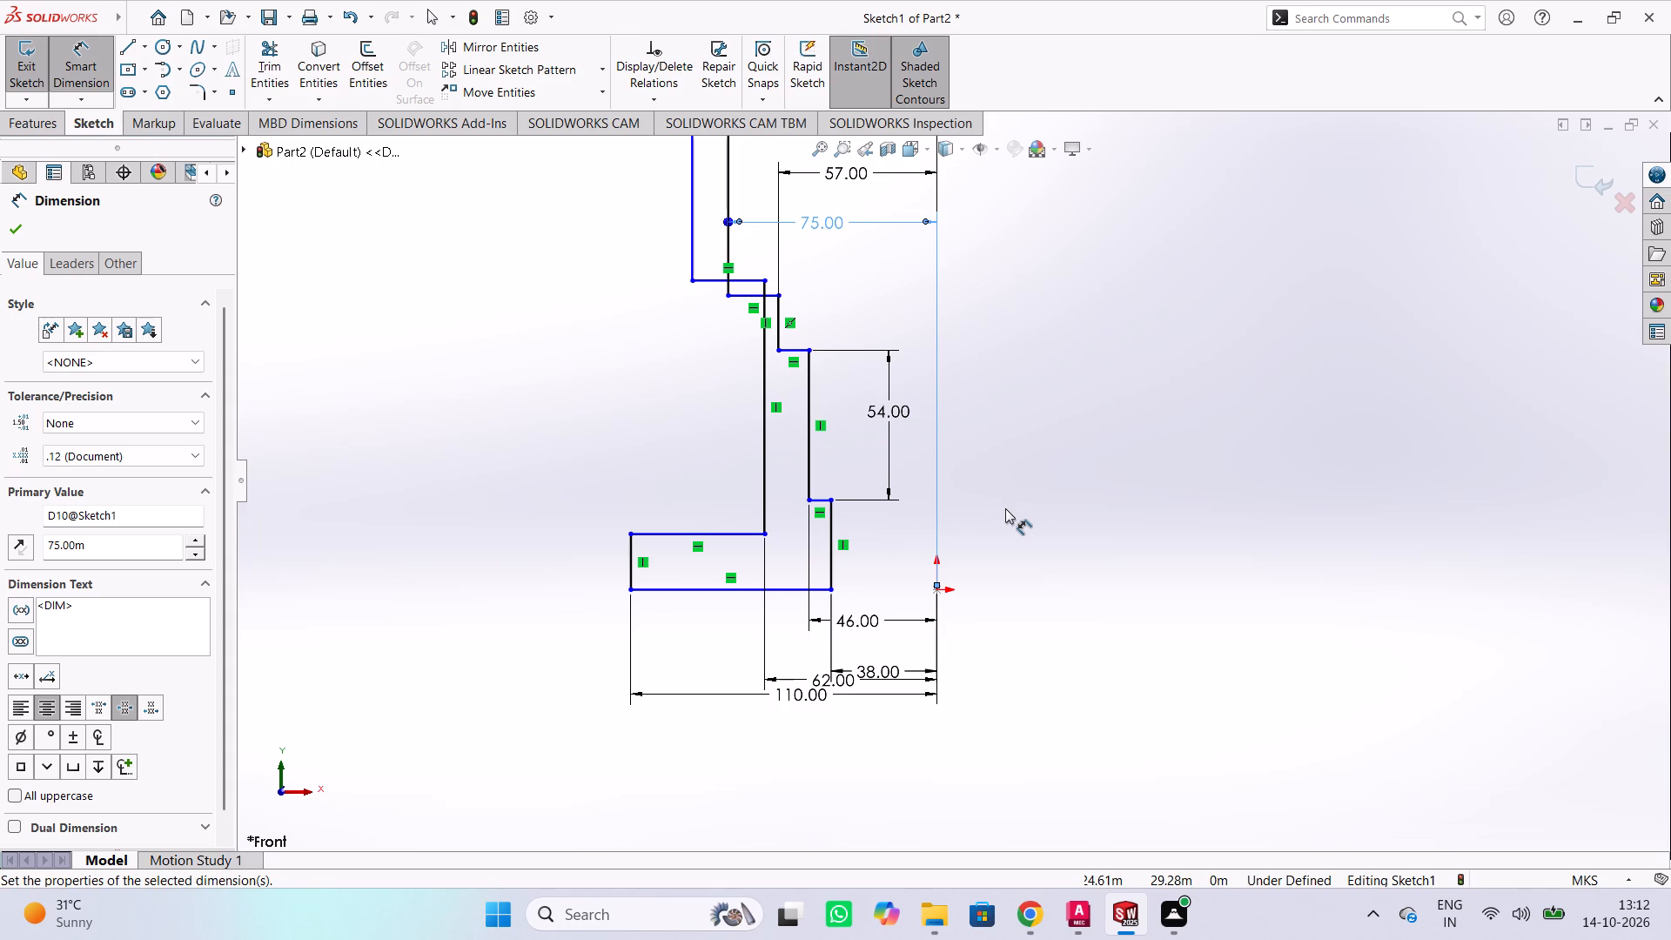
Dimension the horizontal distance from the origin to the upper section's long outer vertical line as 182/2 m.
scroll(986, 484, "down", 3)
scroll(986, 484, "up", 3)
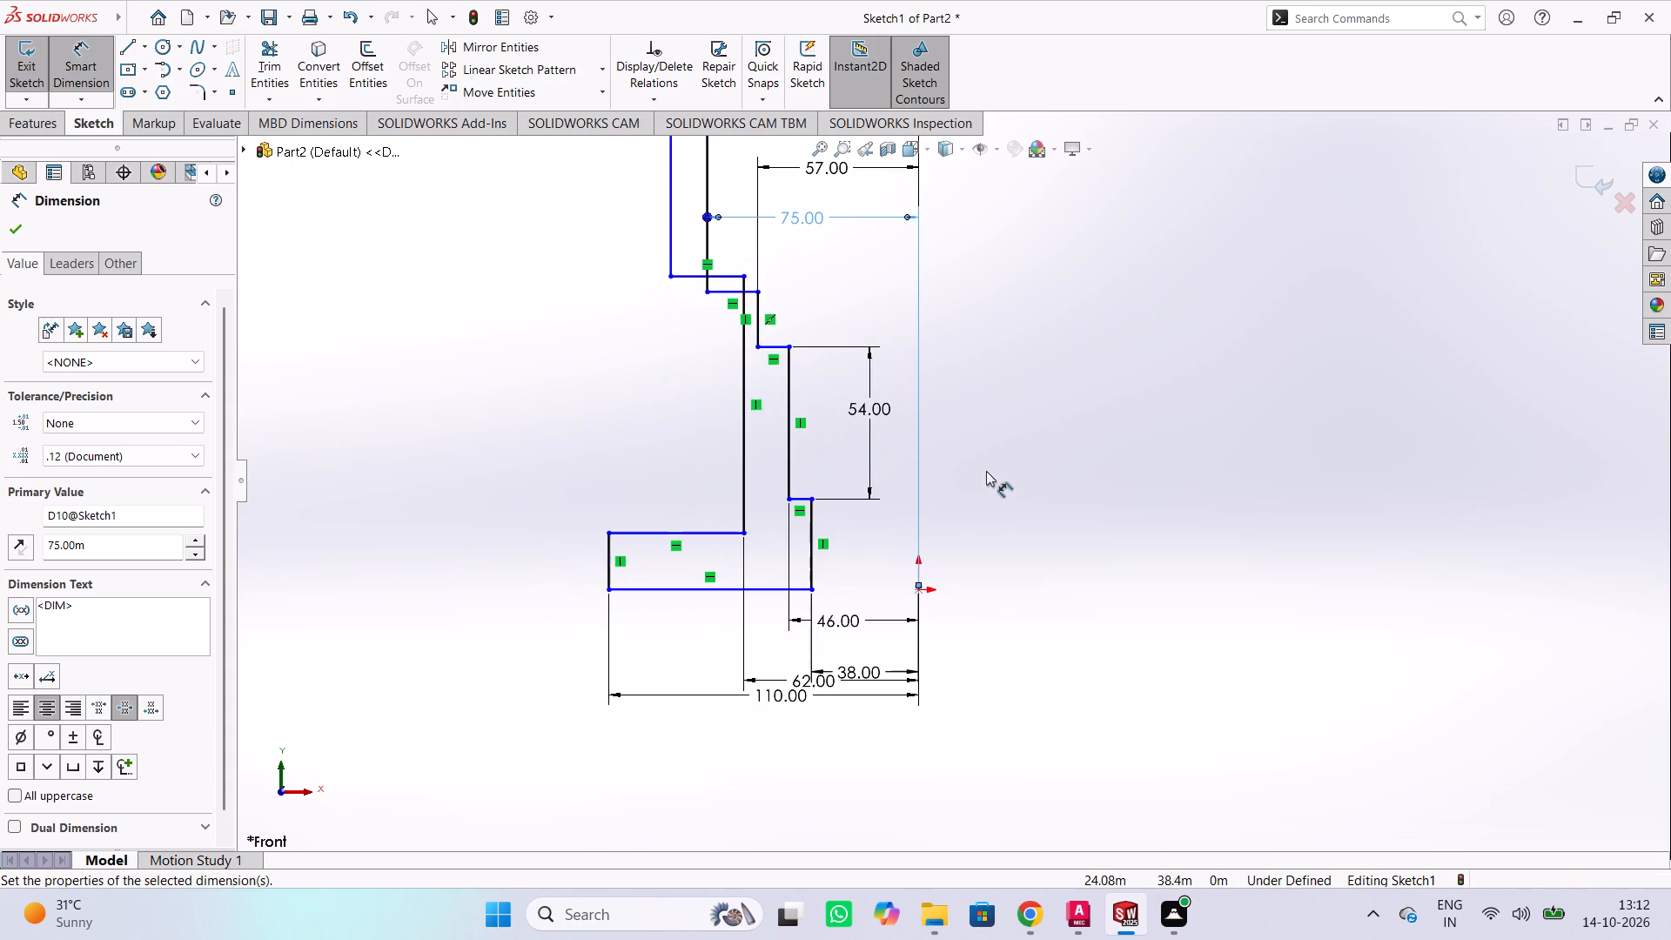
scroll(986, 452, "up", 2)
scroll(994, 377, "up", 3)
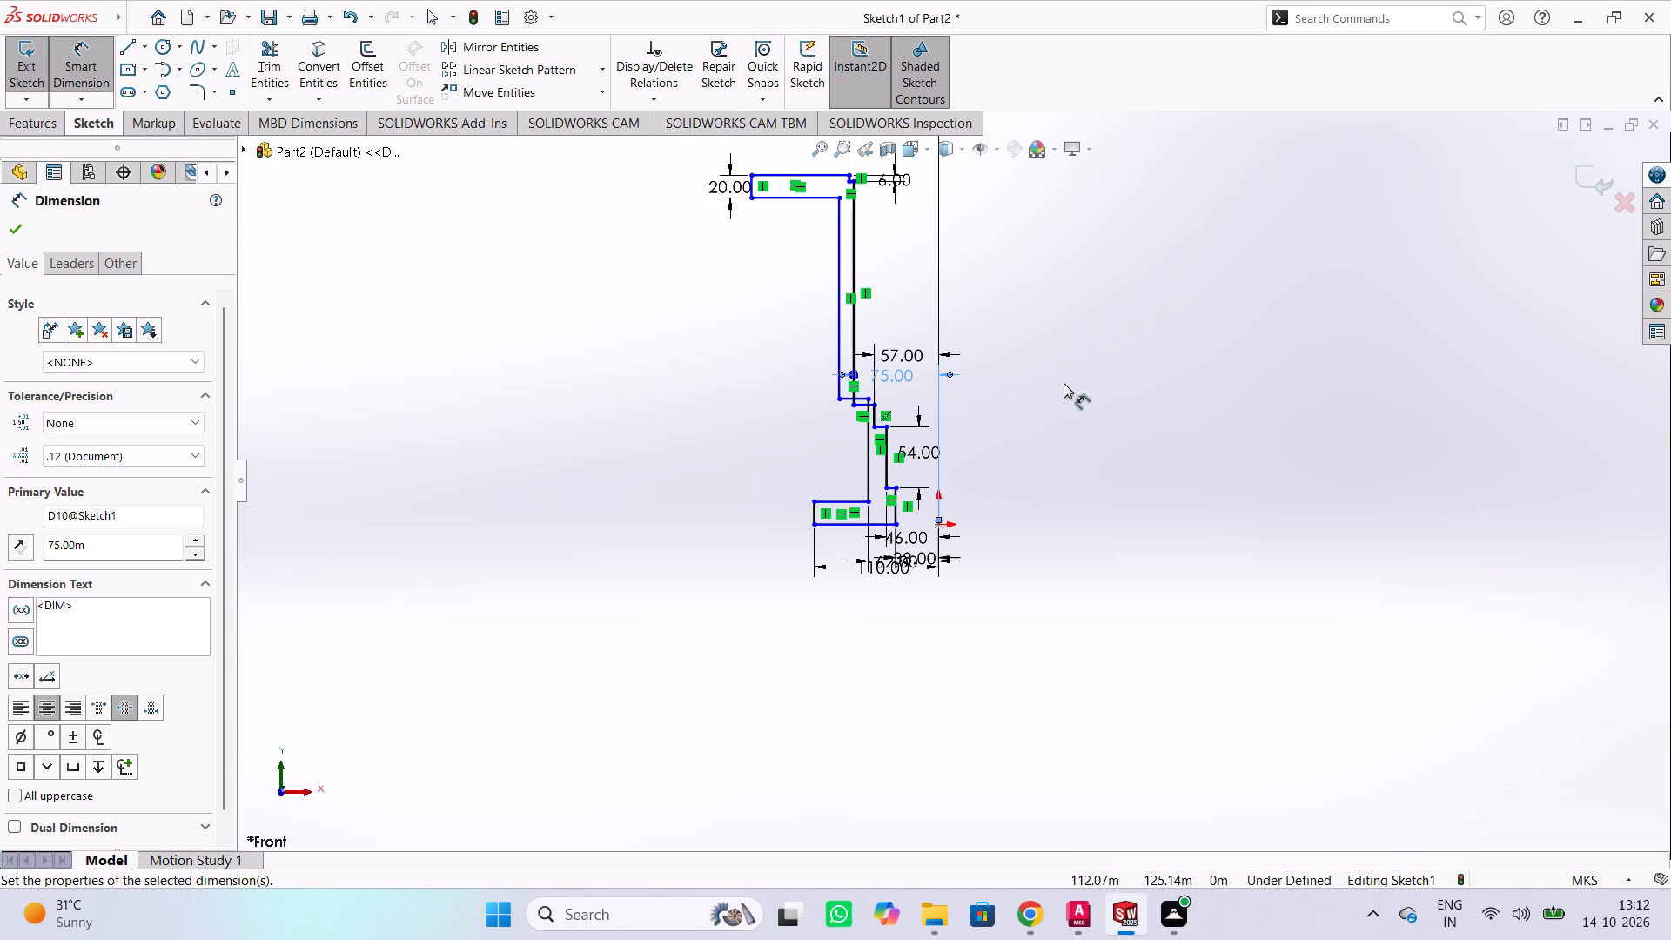
scroll(990, 360, "down", 4)
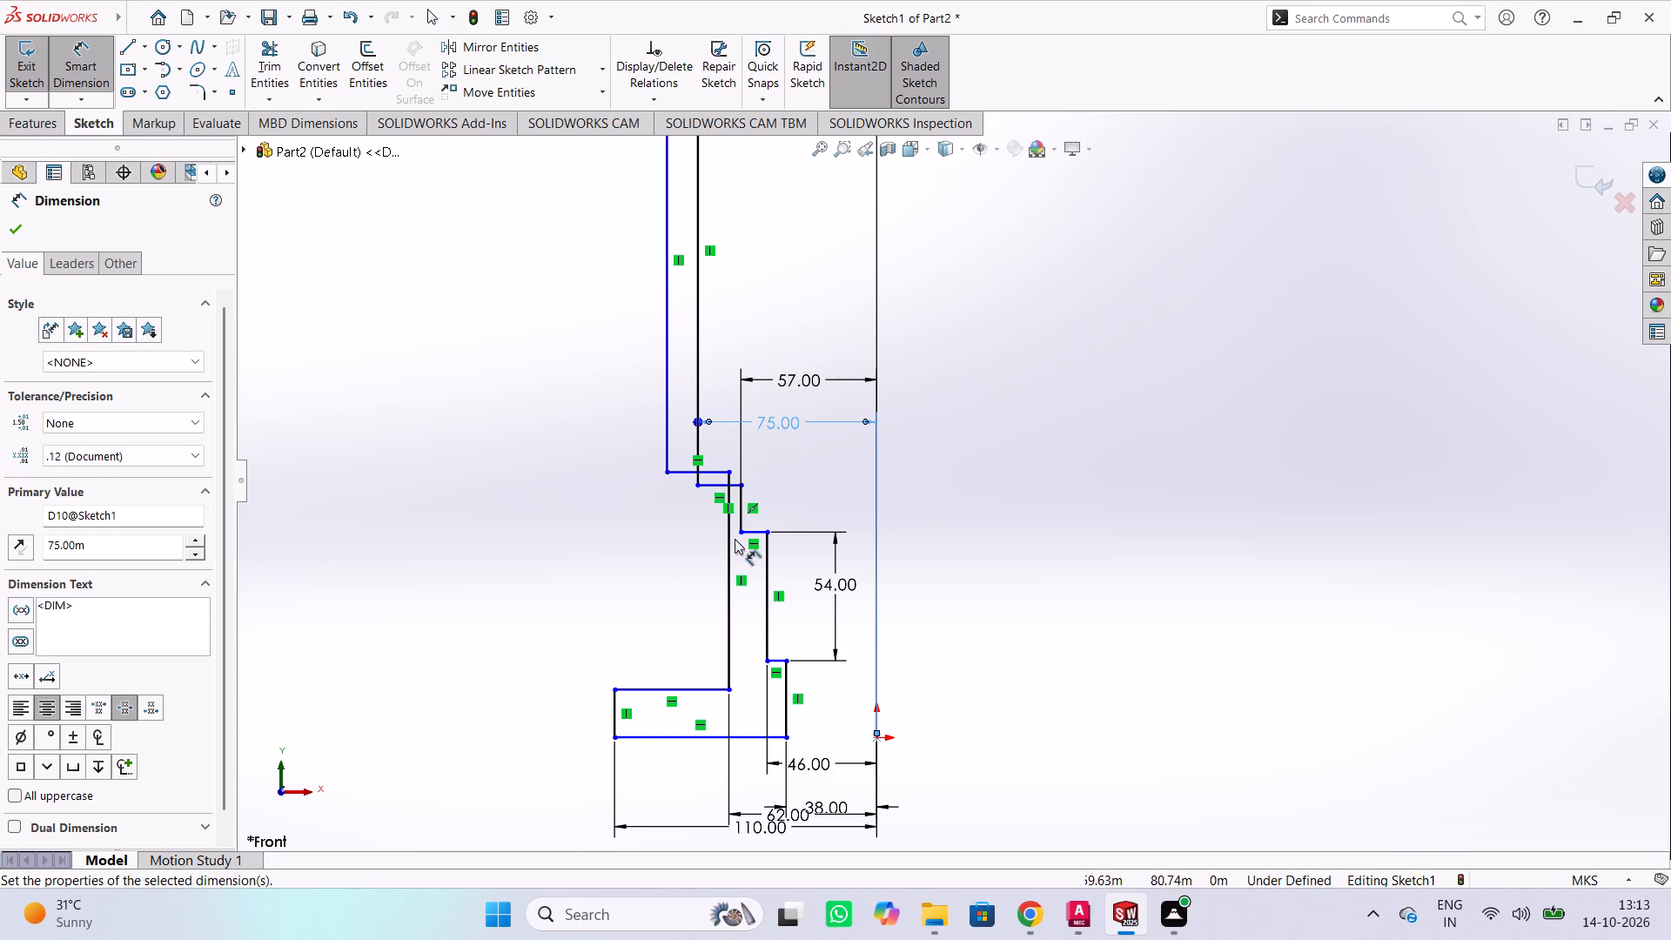
left_click(666, 378)
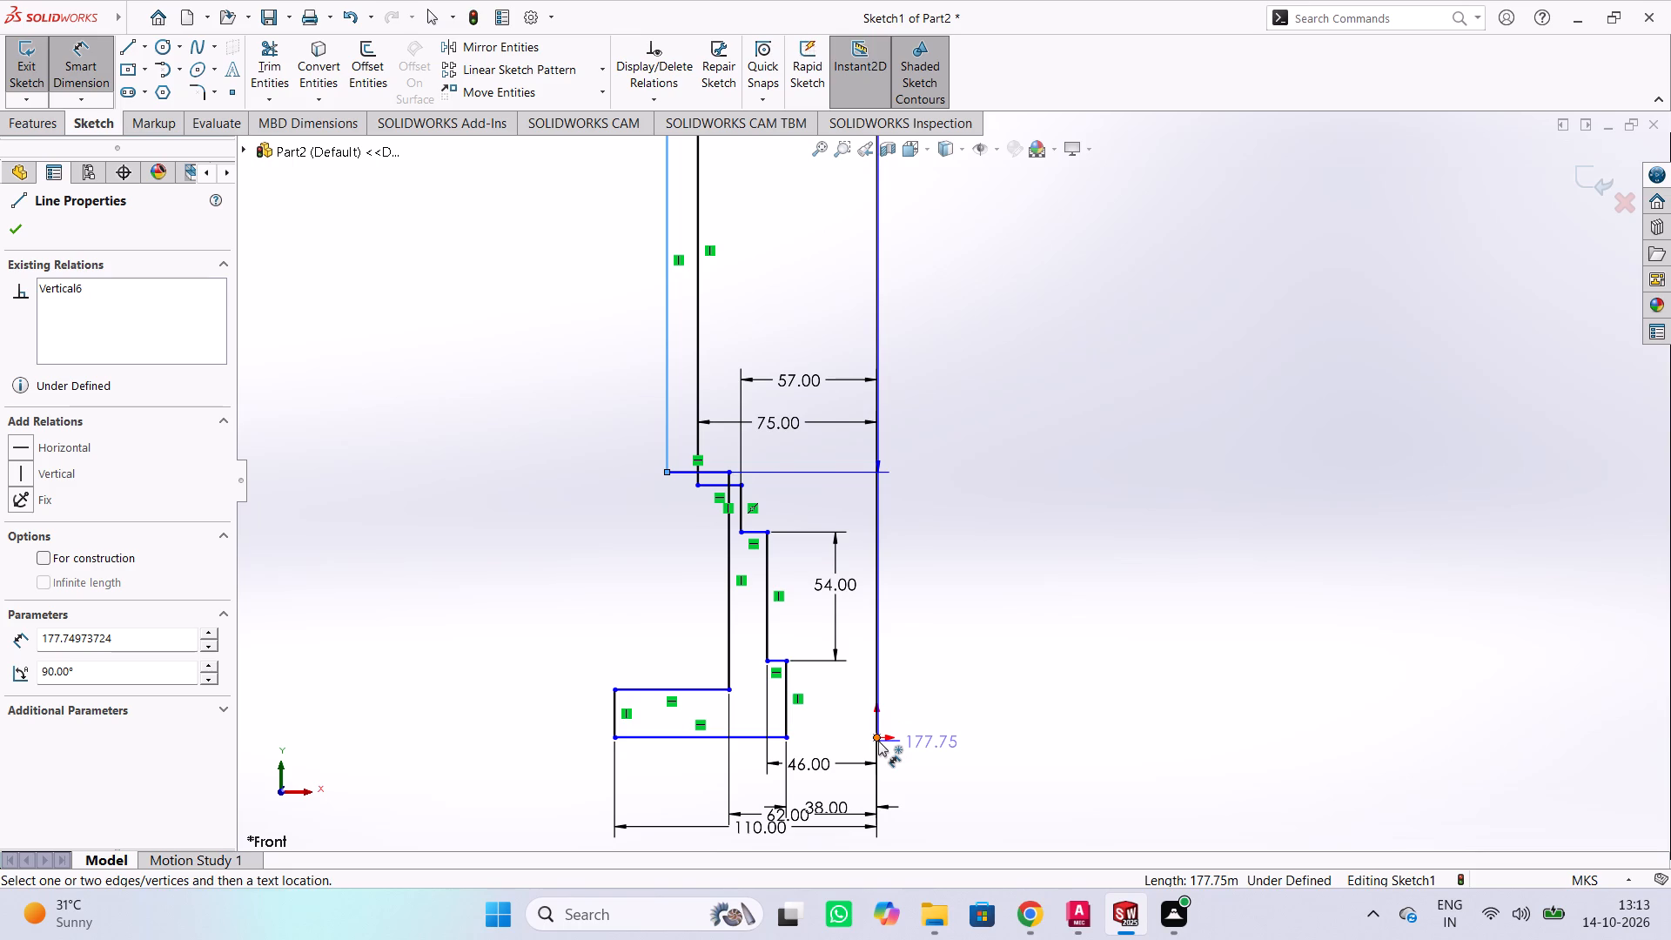
left_click(877, 742)
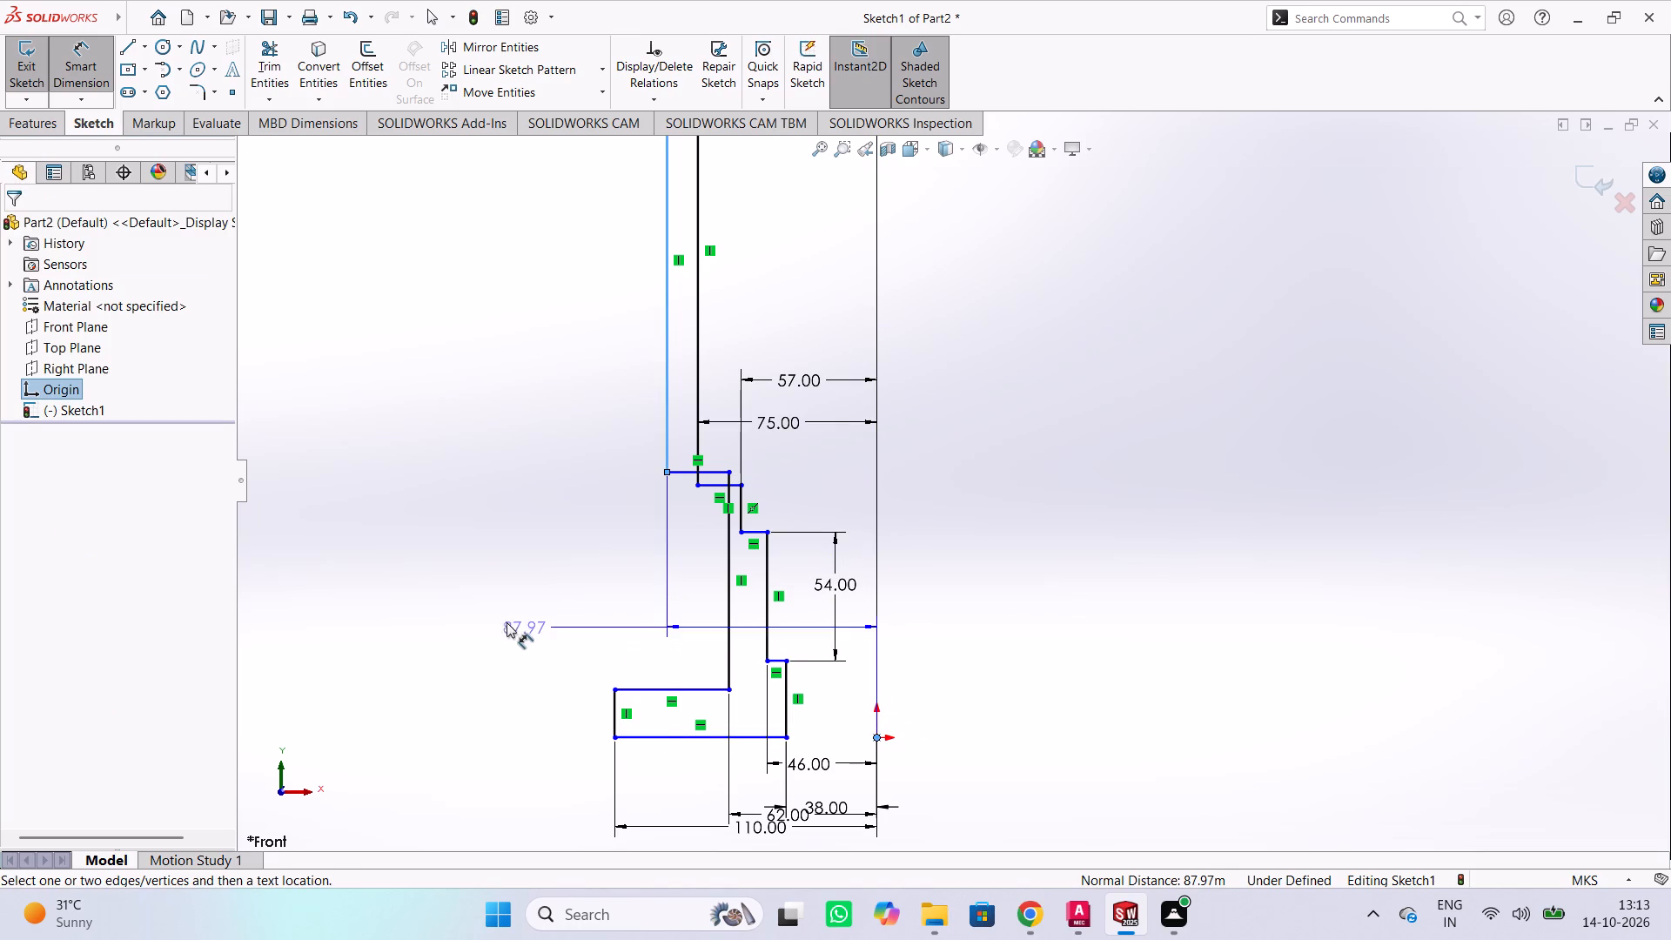
left_click(383, 640)
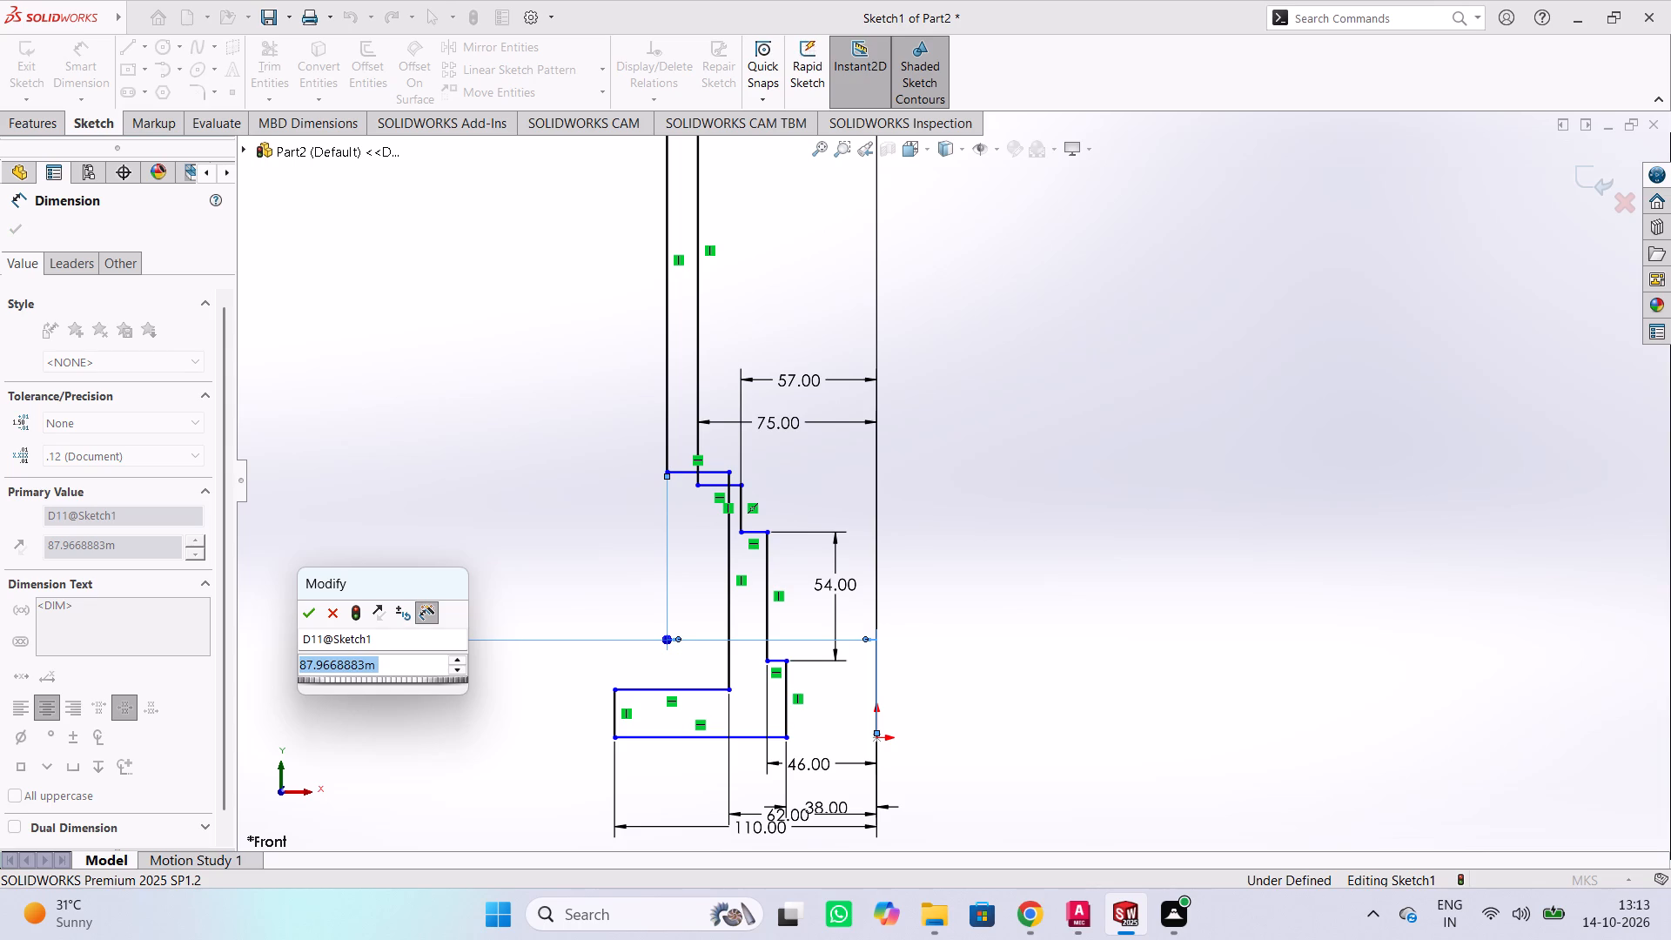
type("182/2")
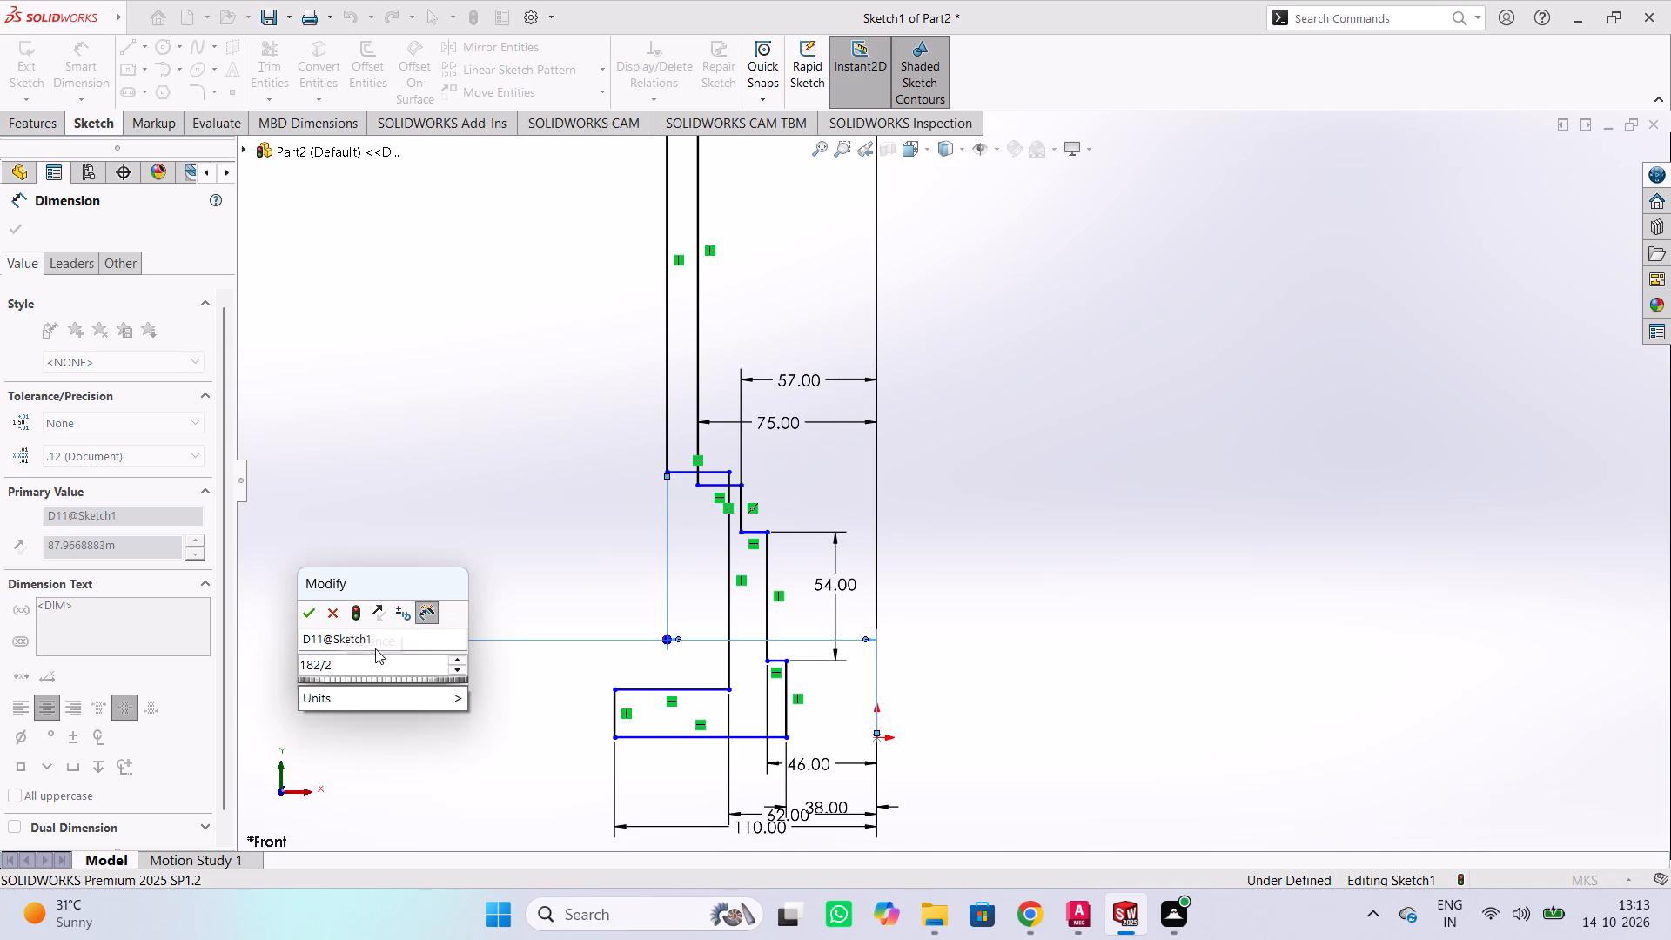
key("Return")
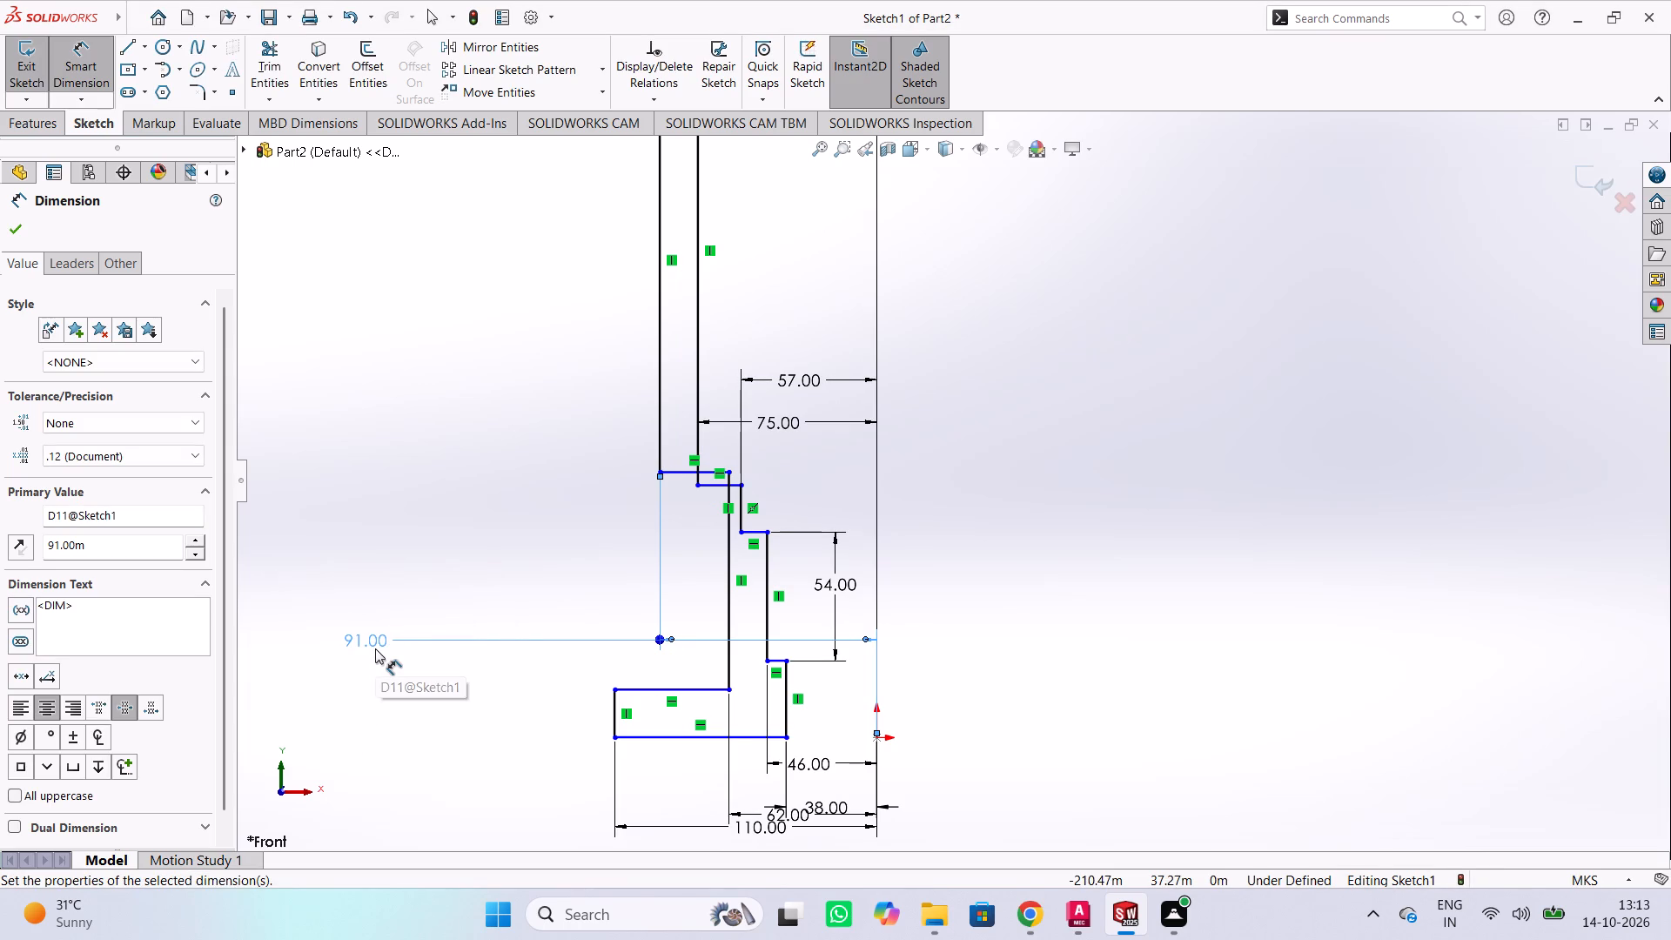
left_click(429, 568)
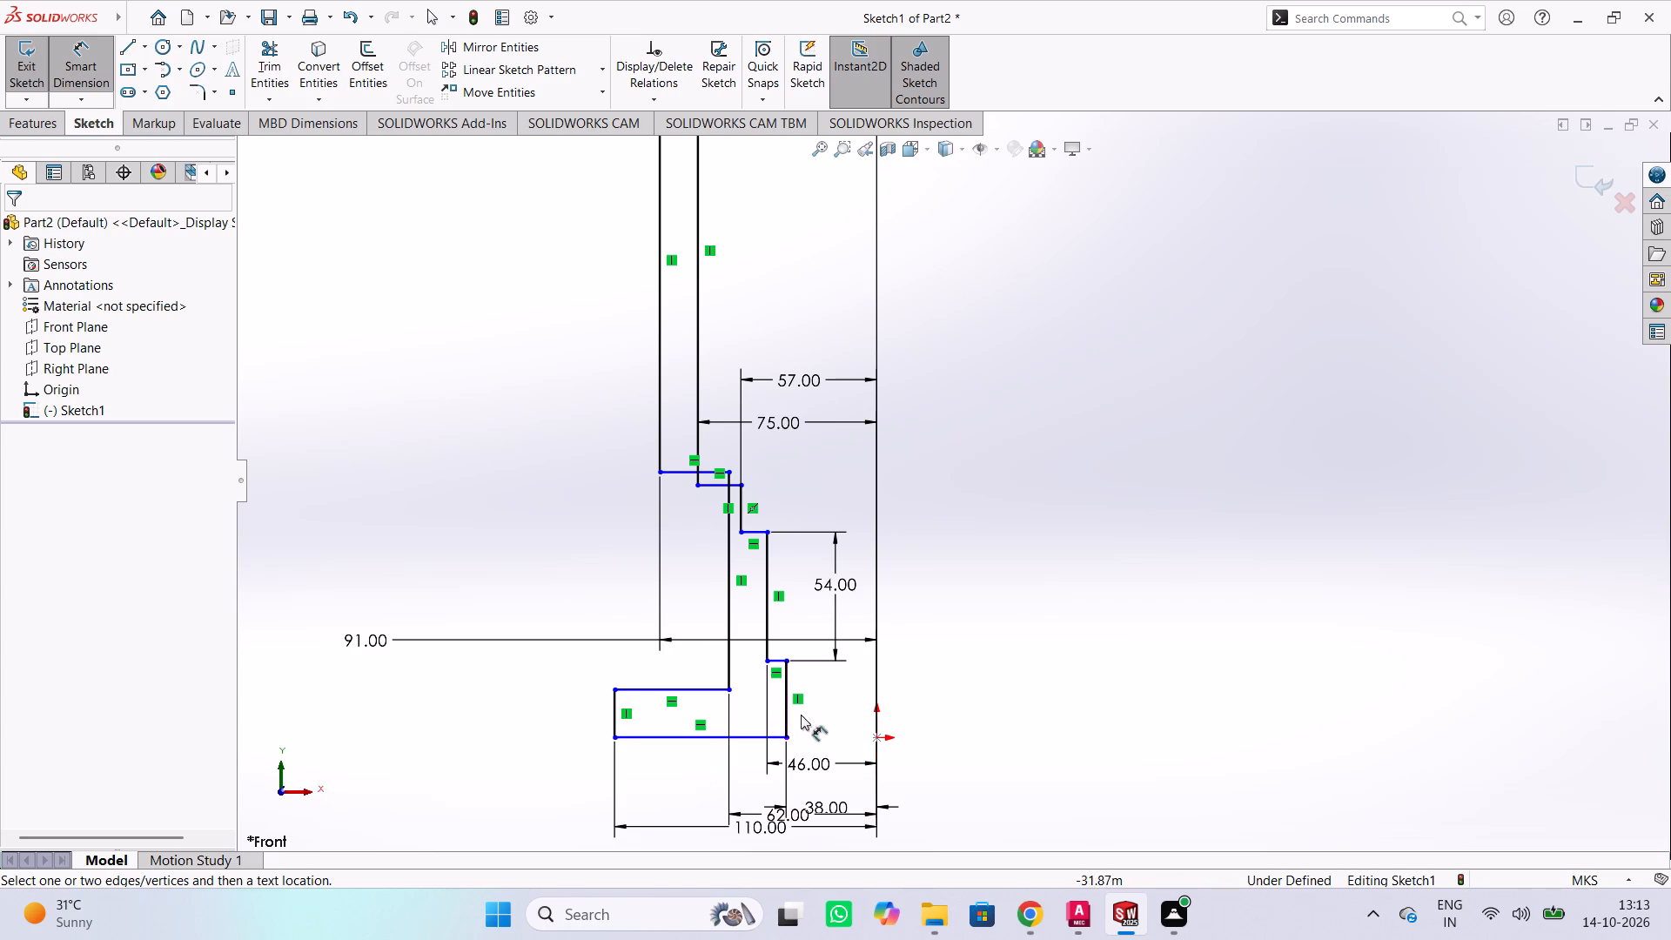
Dimension the vertical distance between the profile's bottom line and the ledge at the base of the upper bore as 95 m.
scroll(811, 750, "down", 3)
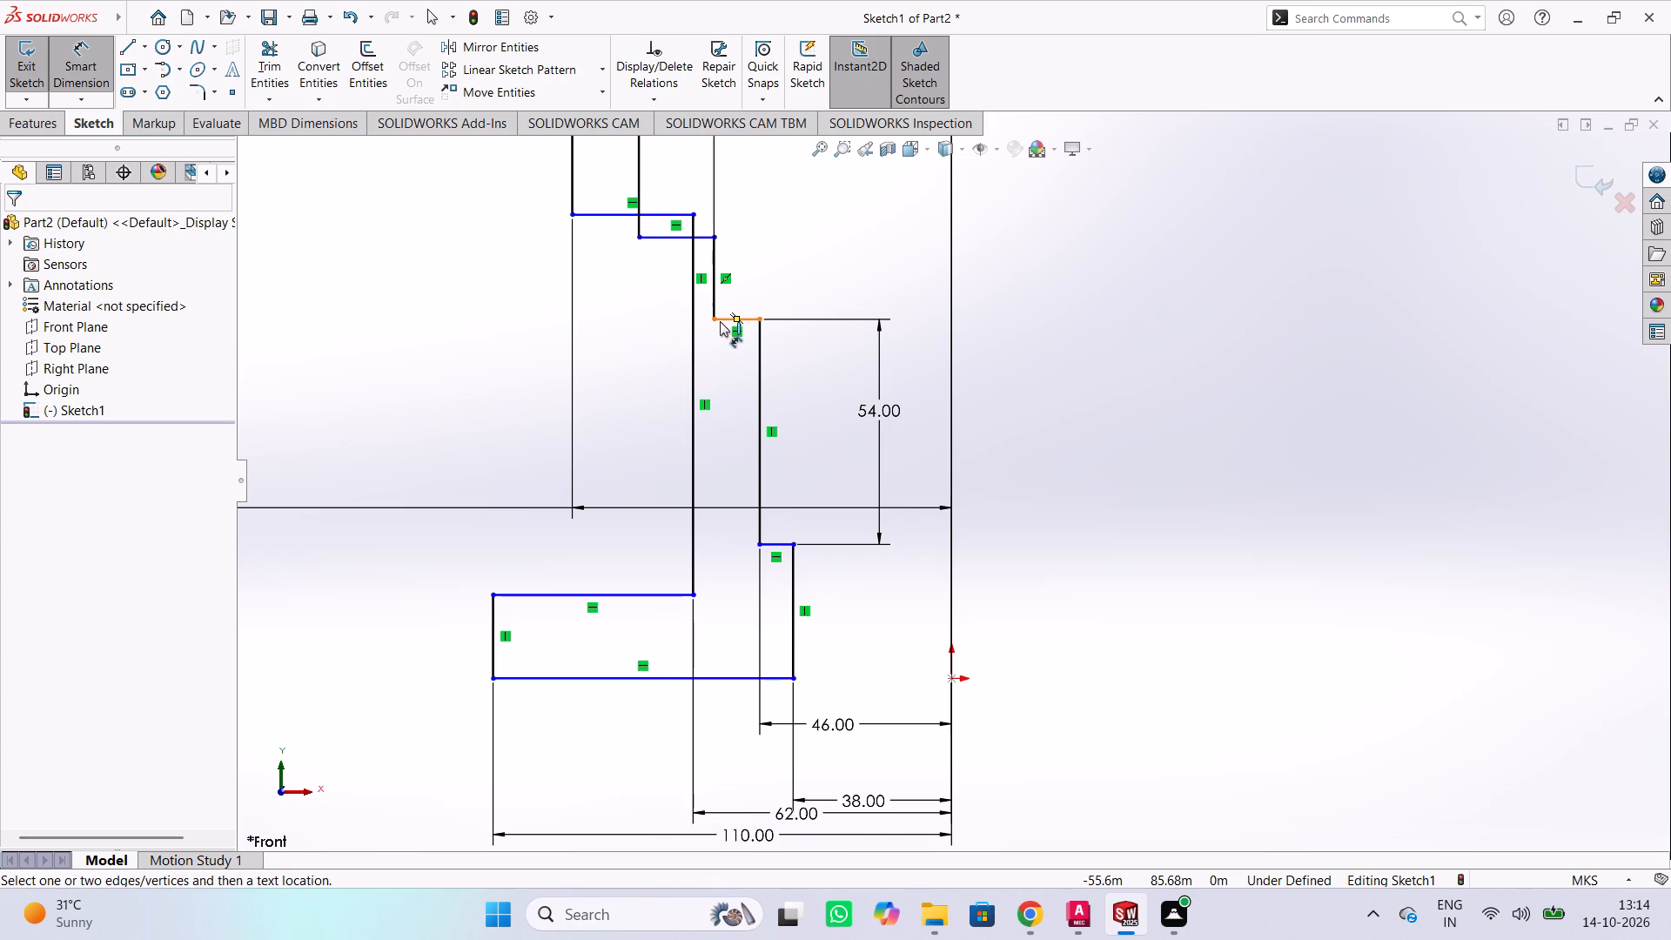
left_click(662, 237)
left_click(610, 678)
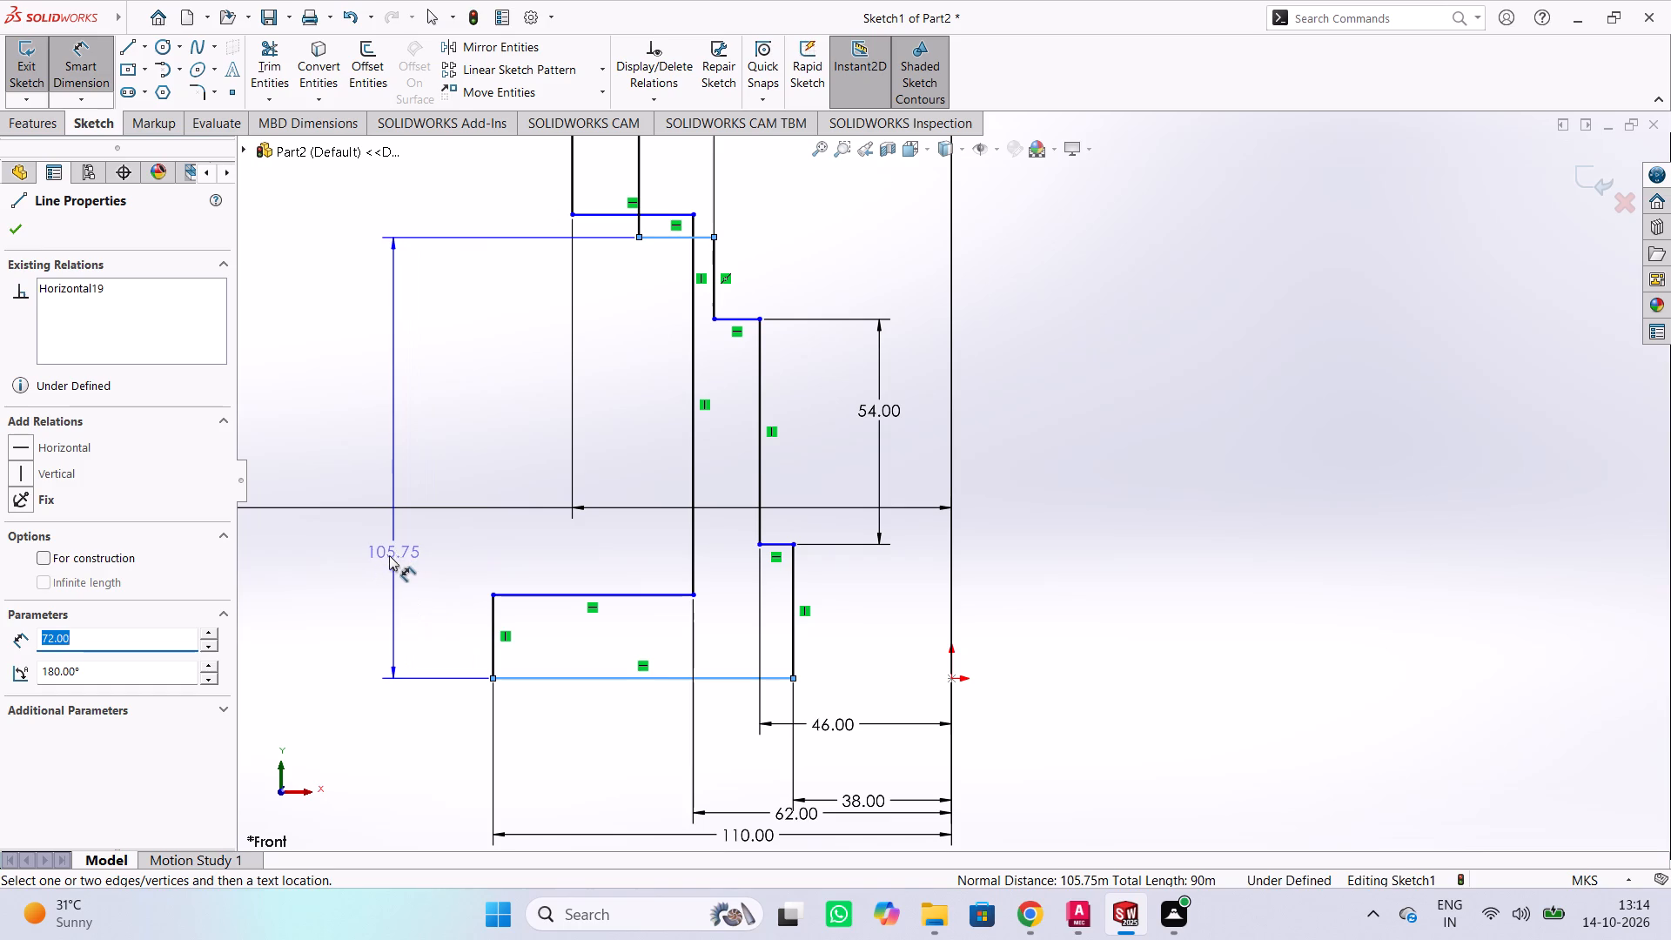
left_click(386, 559)
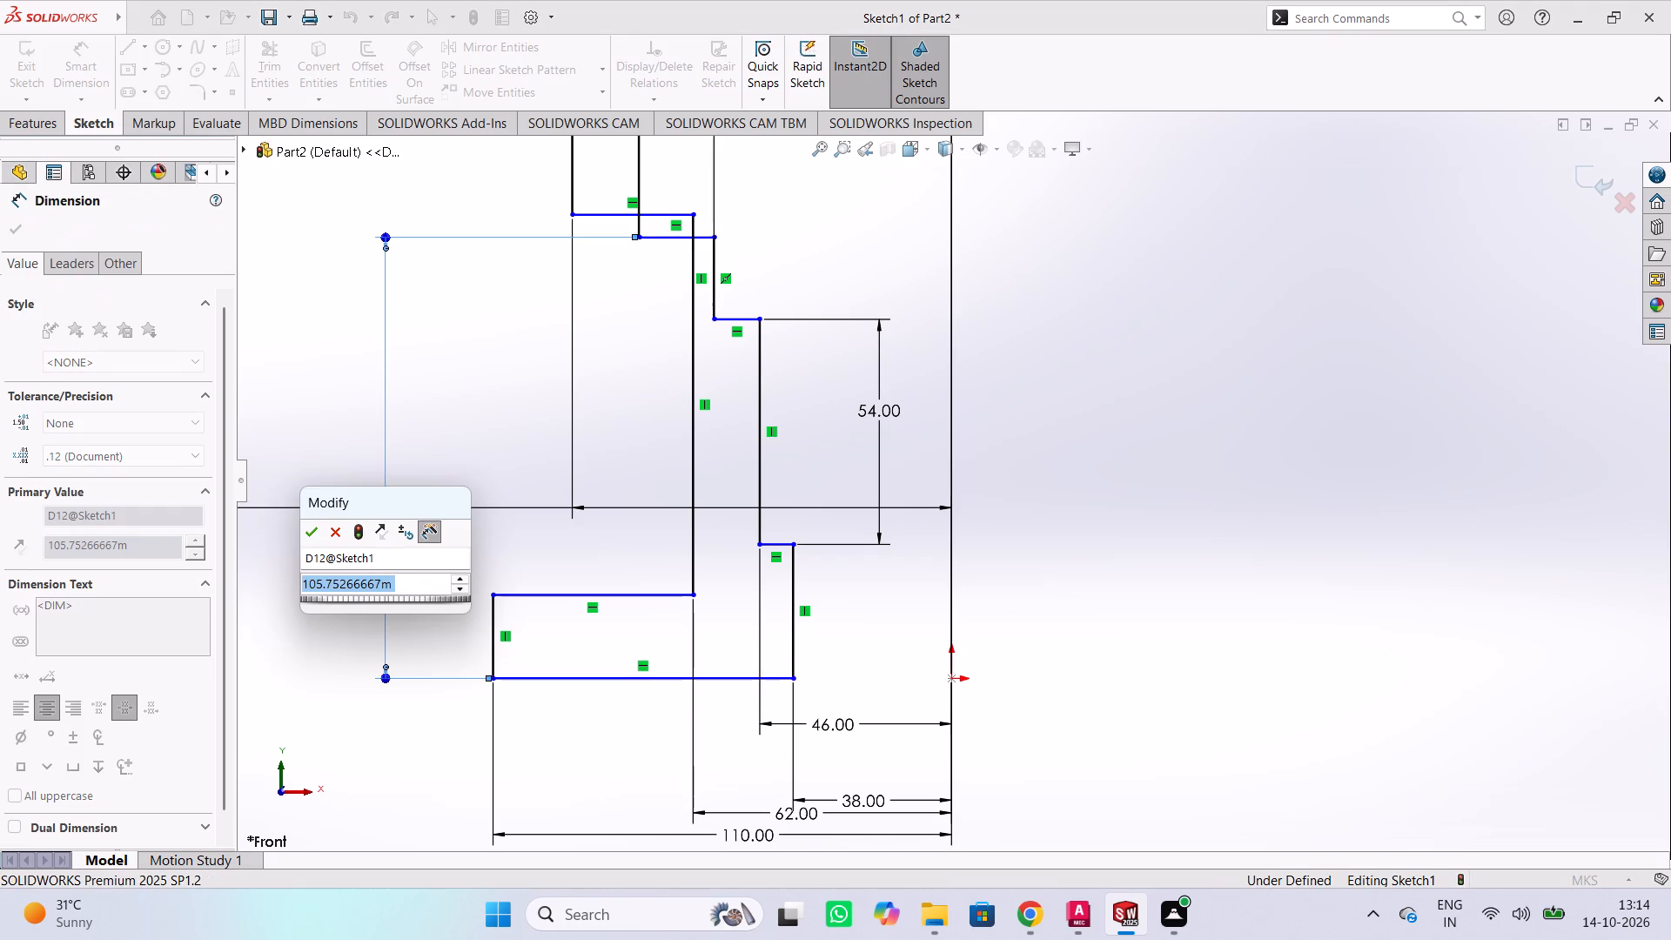
type("95")
key("Return")
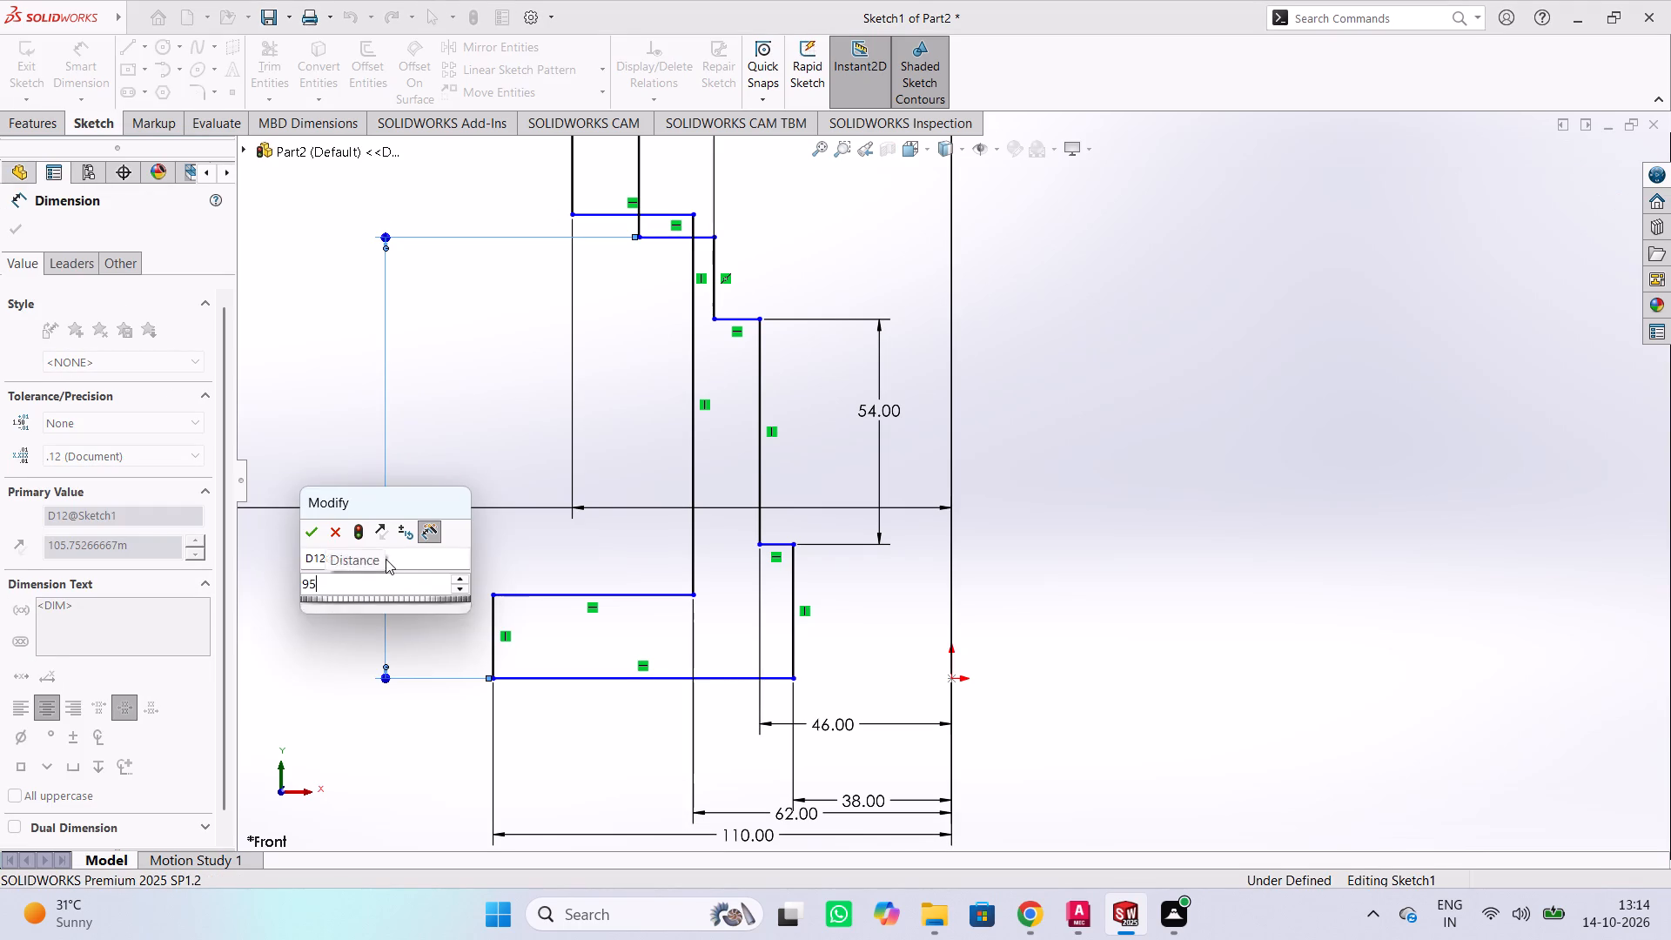
left_click(465, 407)
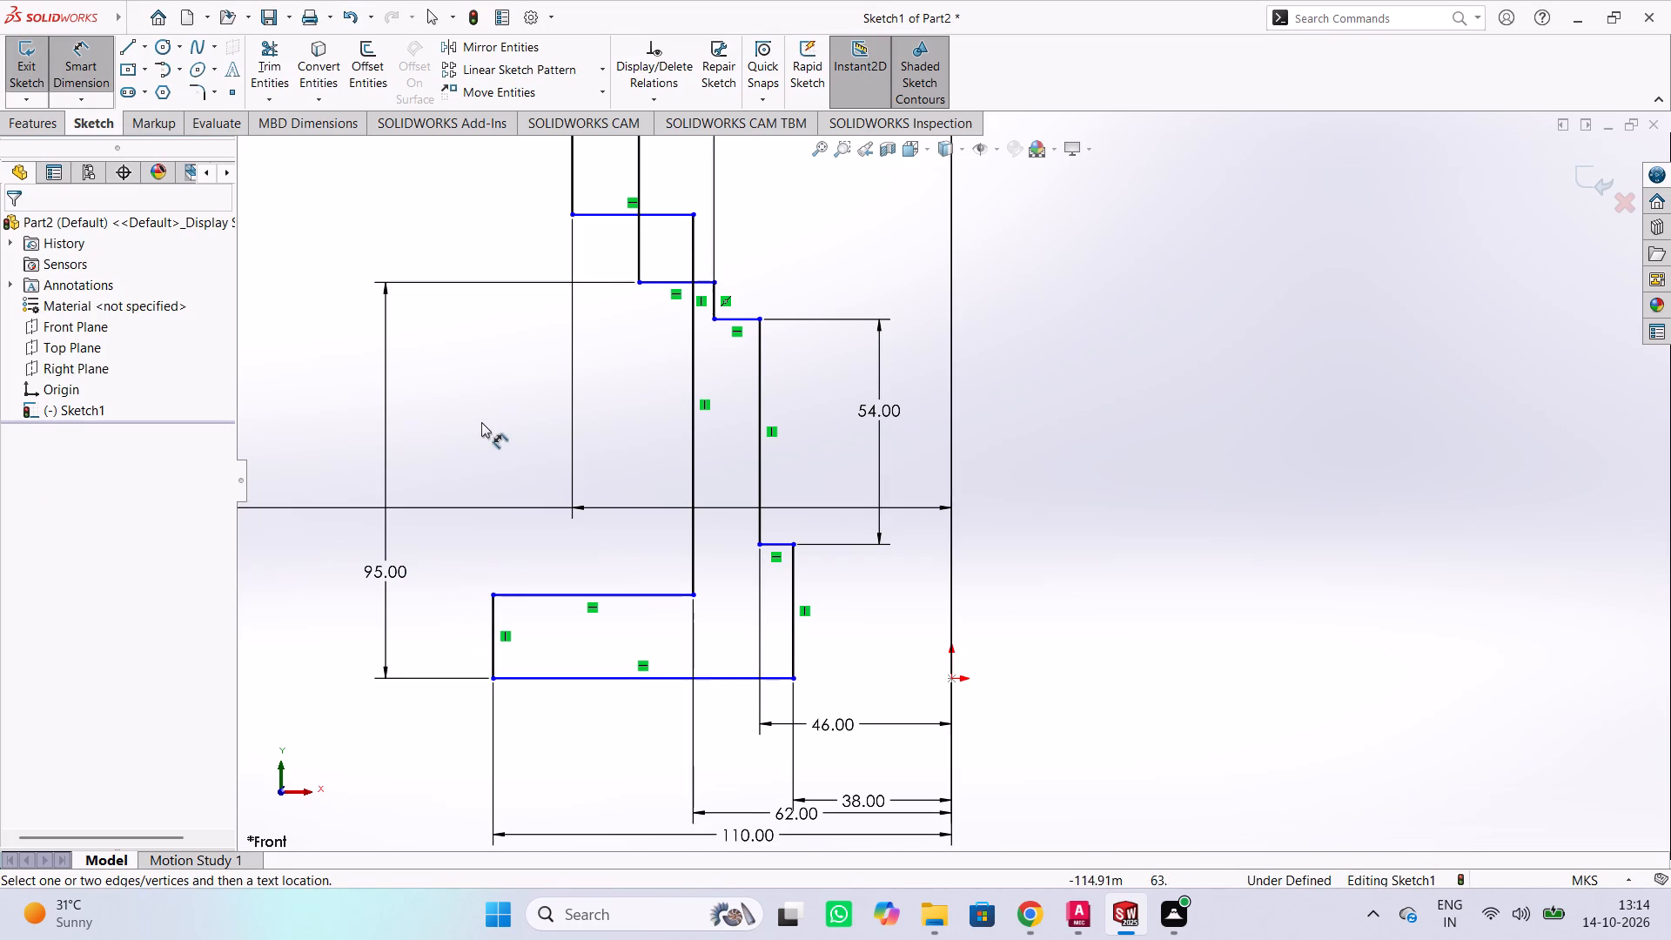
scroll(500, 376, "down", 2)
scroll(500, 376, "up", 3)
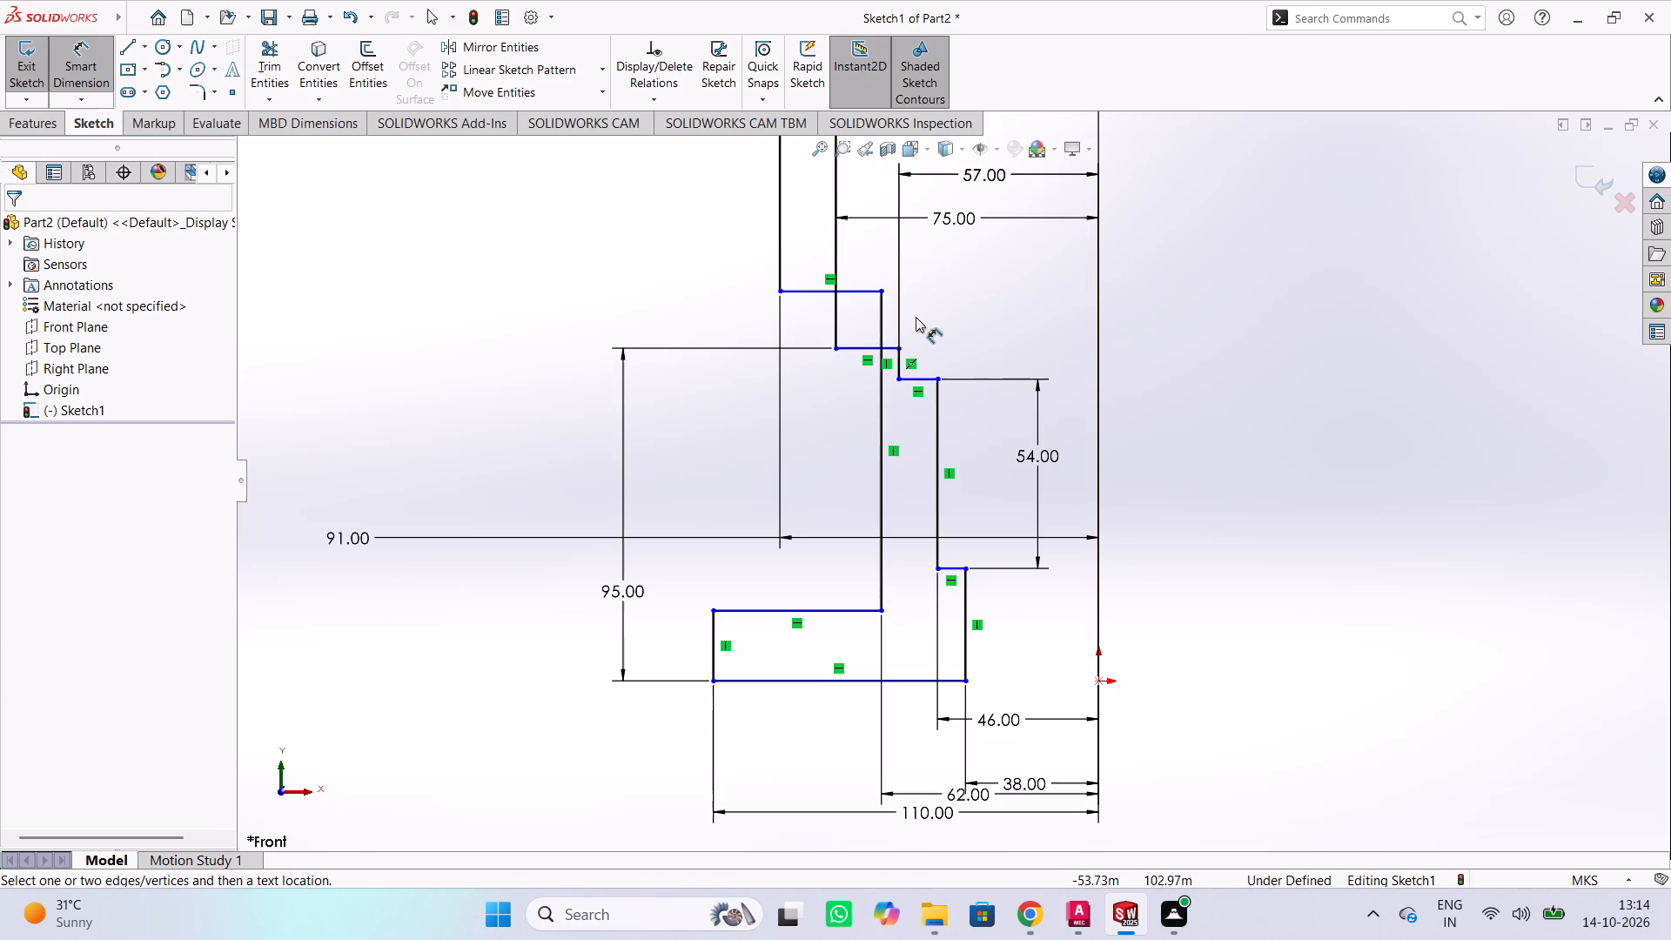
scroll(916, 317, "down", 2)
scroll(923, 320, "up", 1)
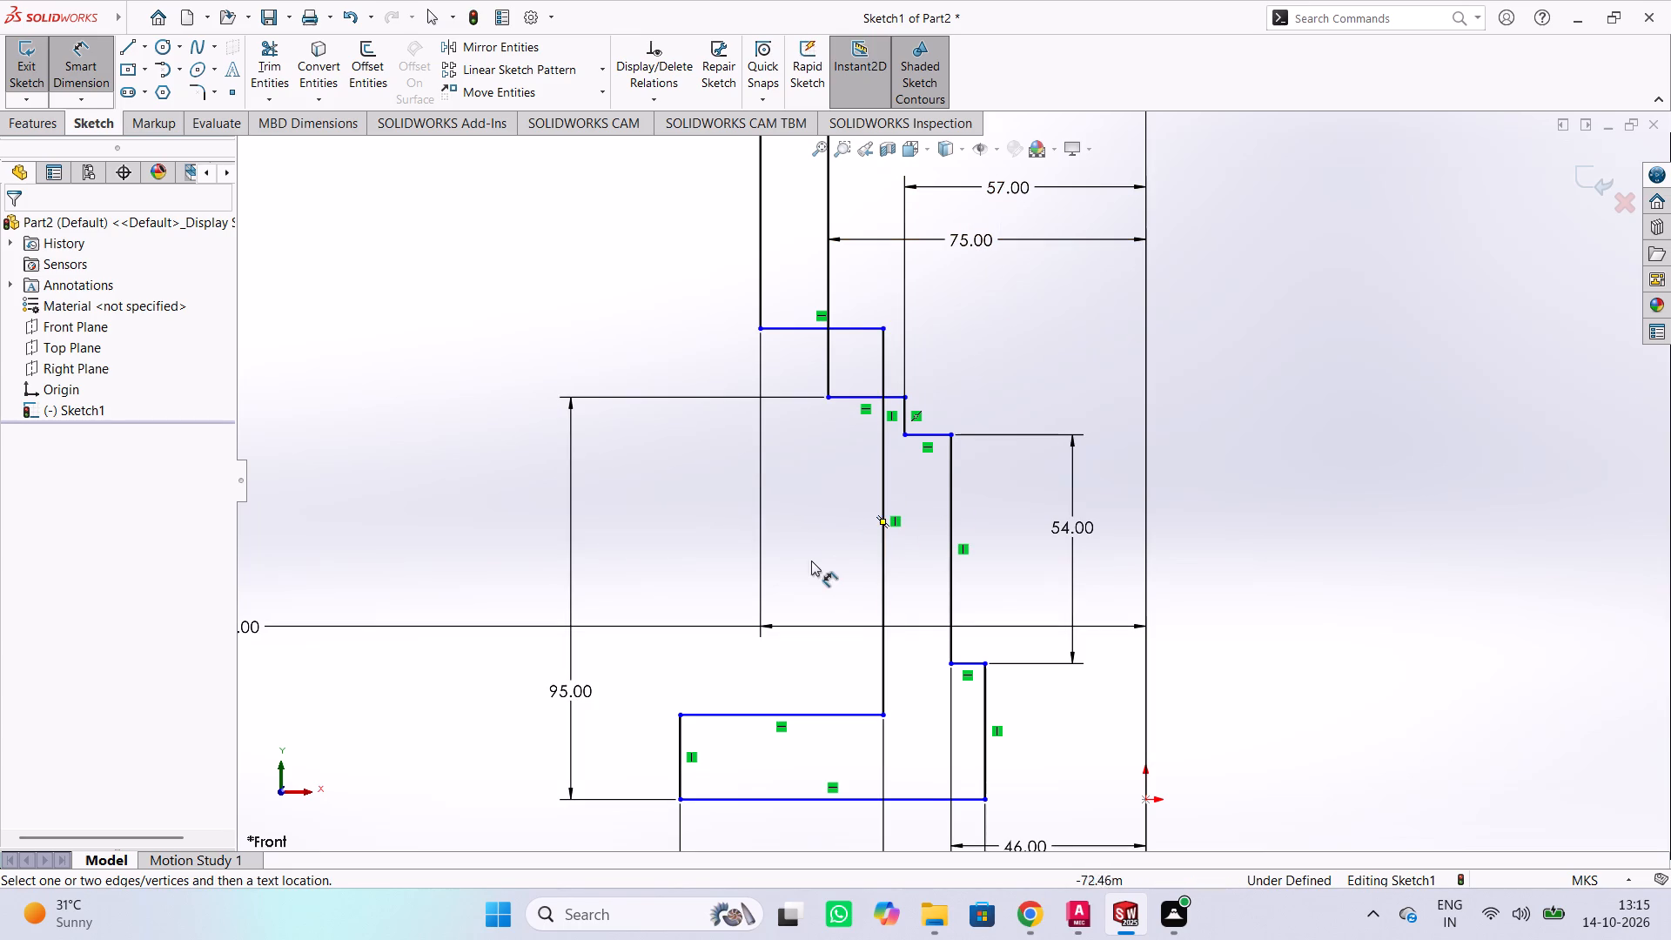
Dimension the overall vertical distance between the top flange's upper line and the profile's bottom line as 270 m.
scroll(790, 532, "down", 2)
scroll(790, 515, "up", 5)
scroll(820, 507, "down", 1)
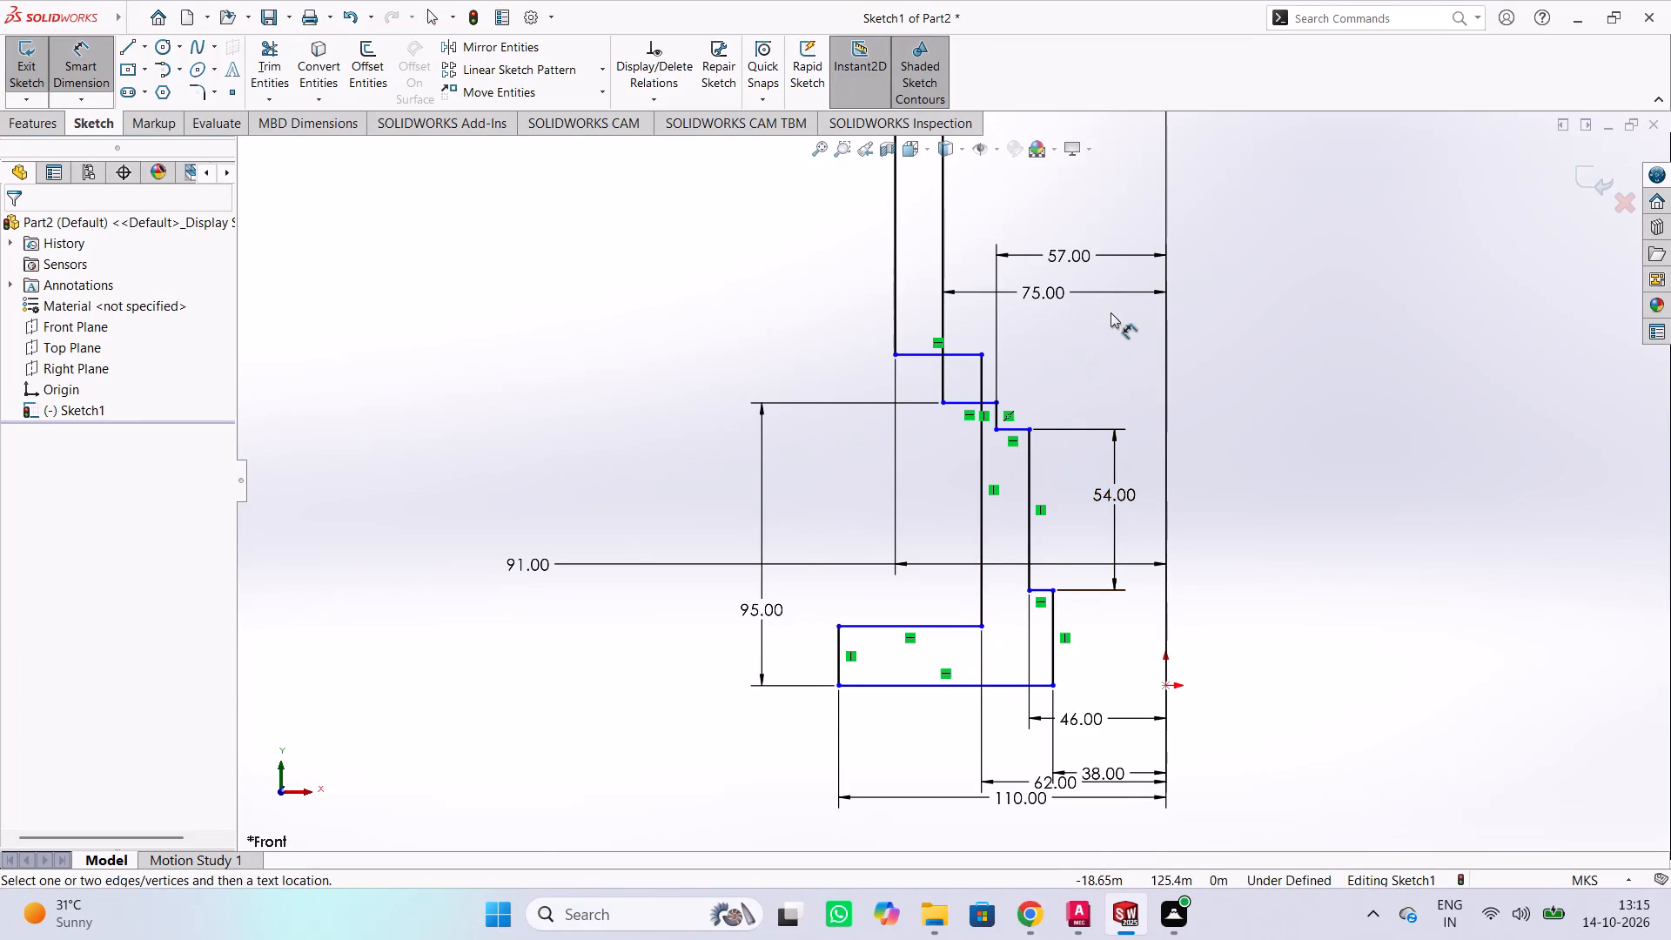
scroll(1081, 371, "up", 3)
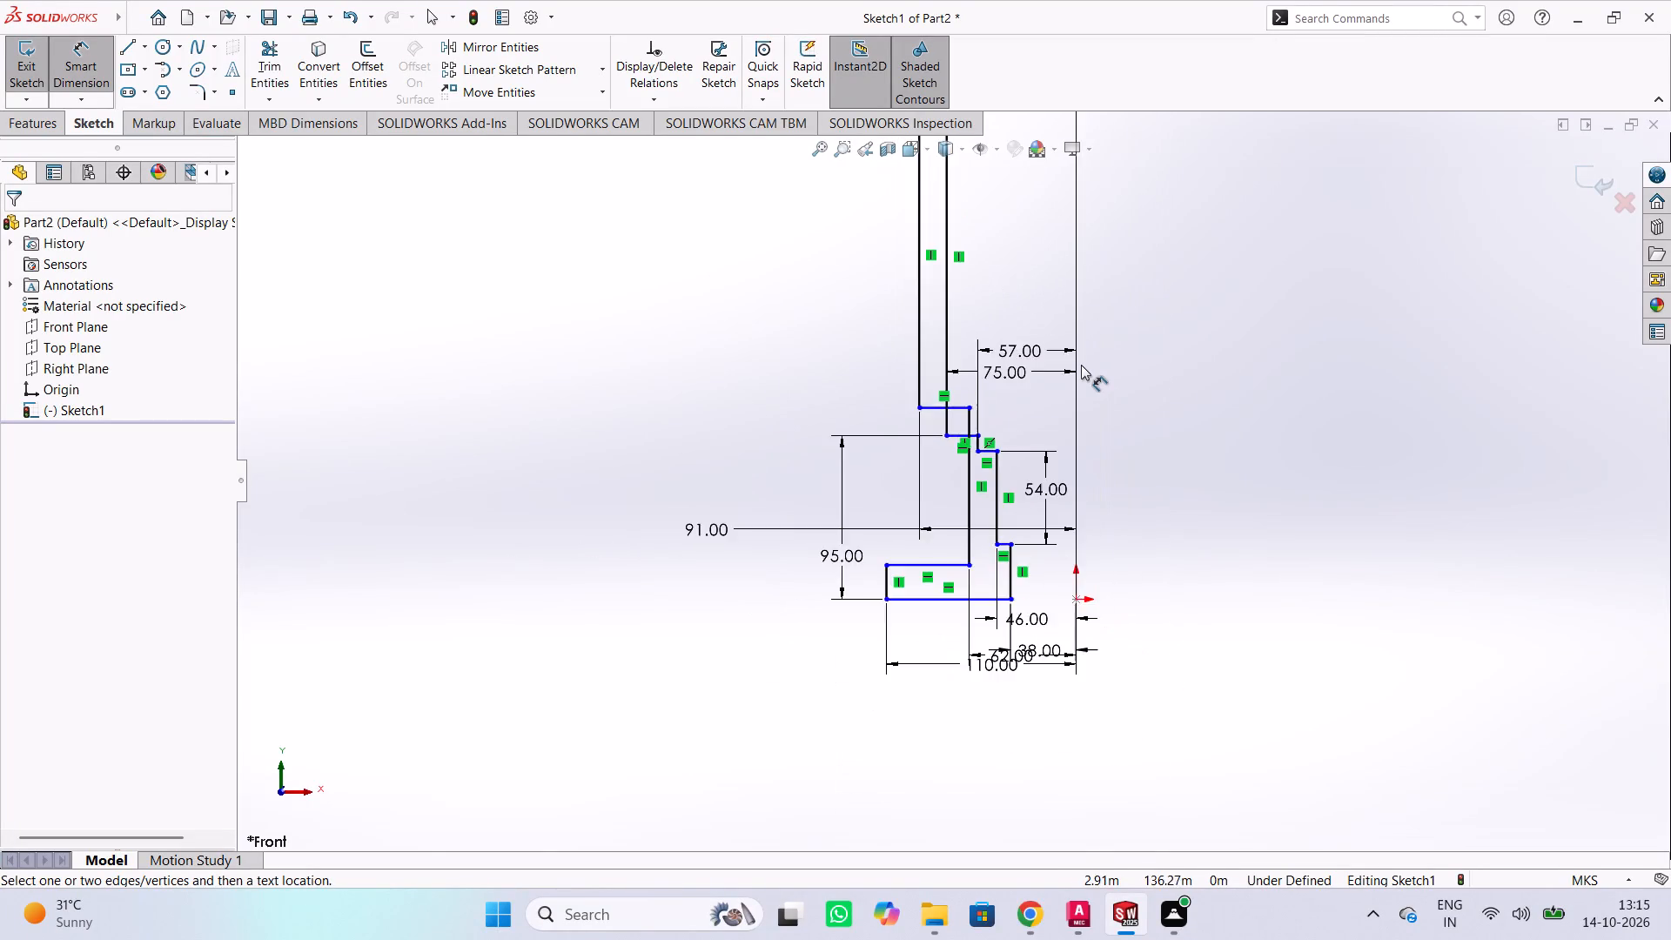
scroll(1081, 365, "down", 2)
scroll(1043, 329, "up", 5)
scroll(965, 319, "down", 1)
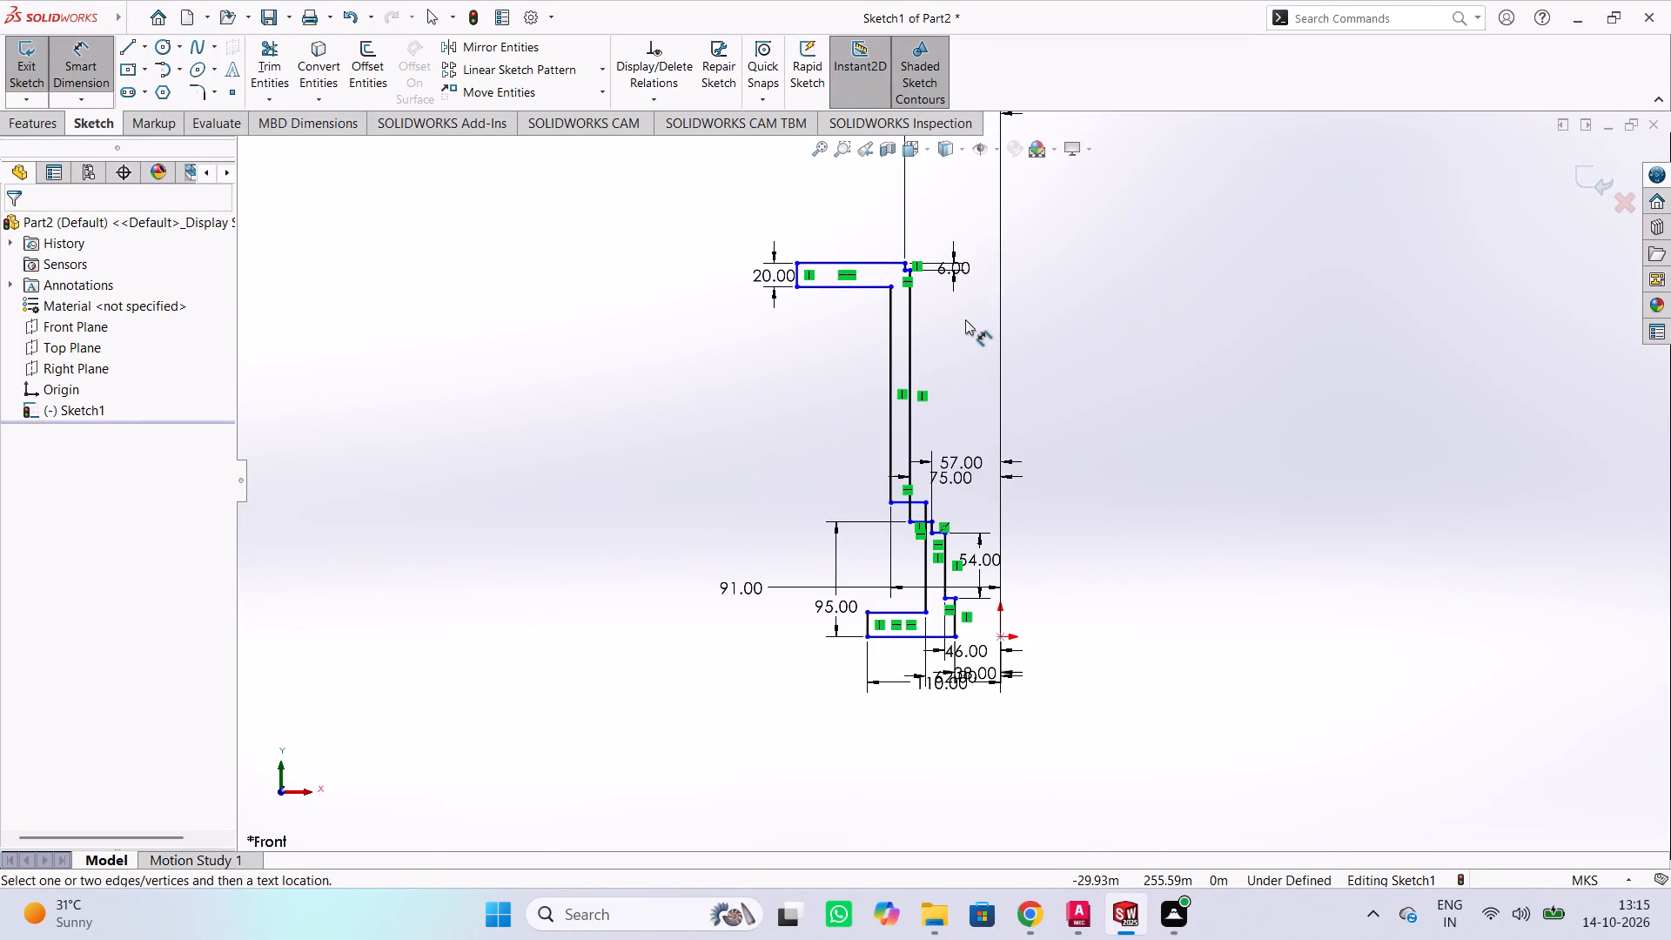
scroll(963, 317, "down", 1)
left_click(858, 259)
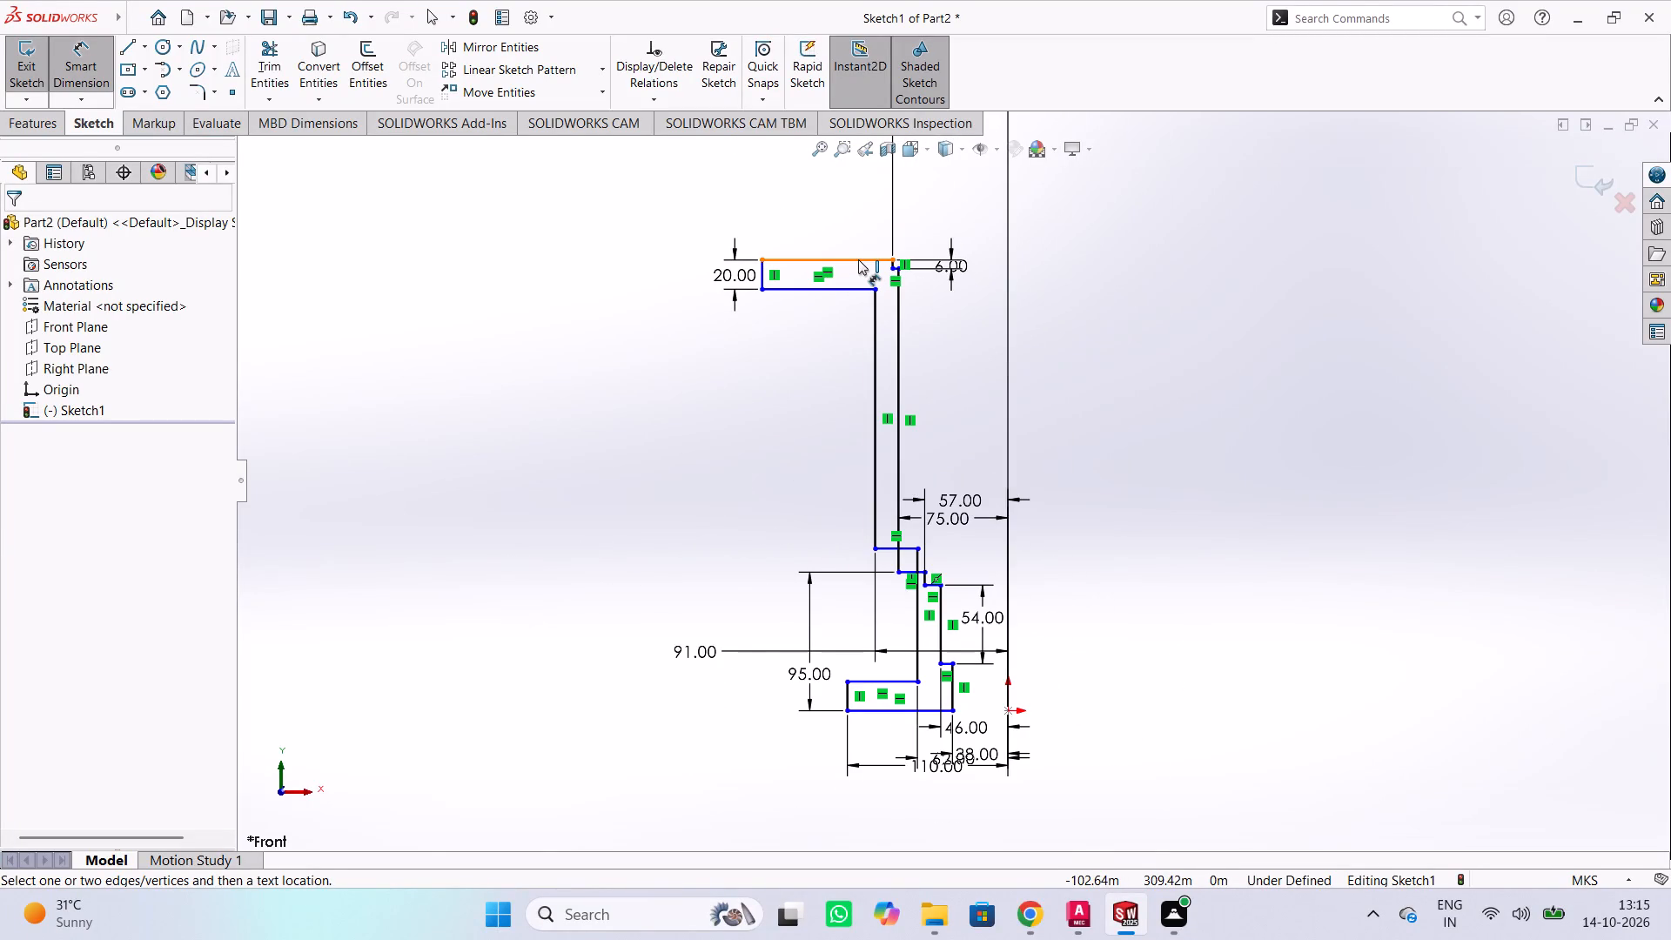
left_click(869, 709)
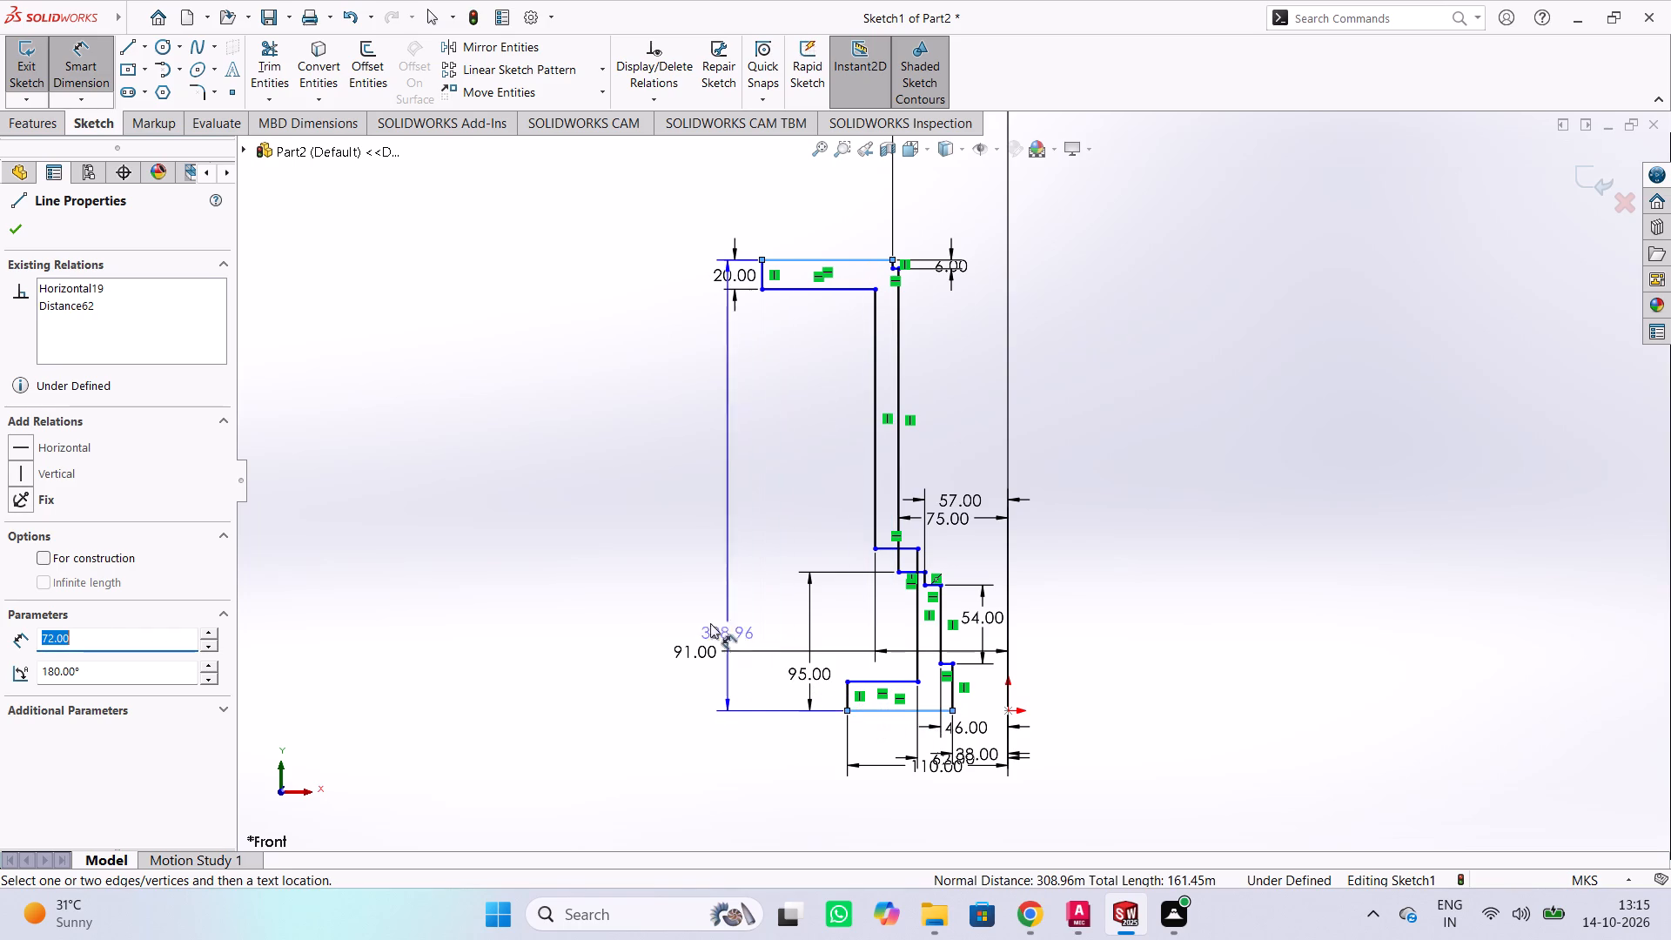
left_click(557, 515)
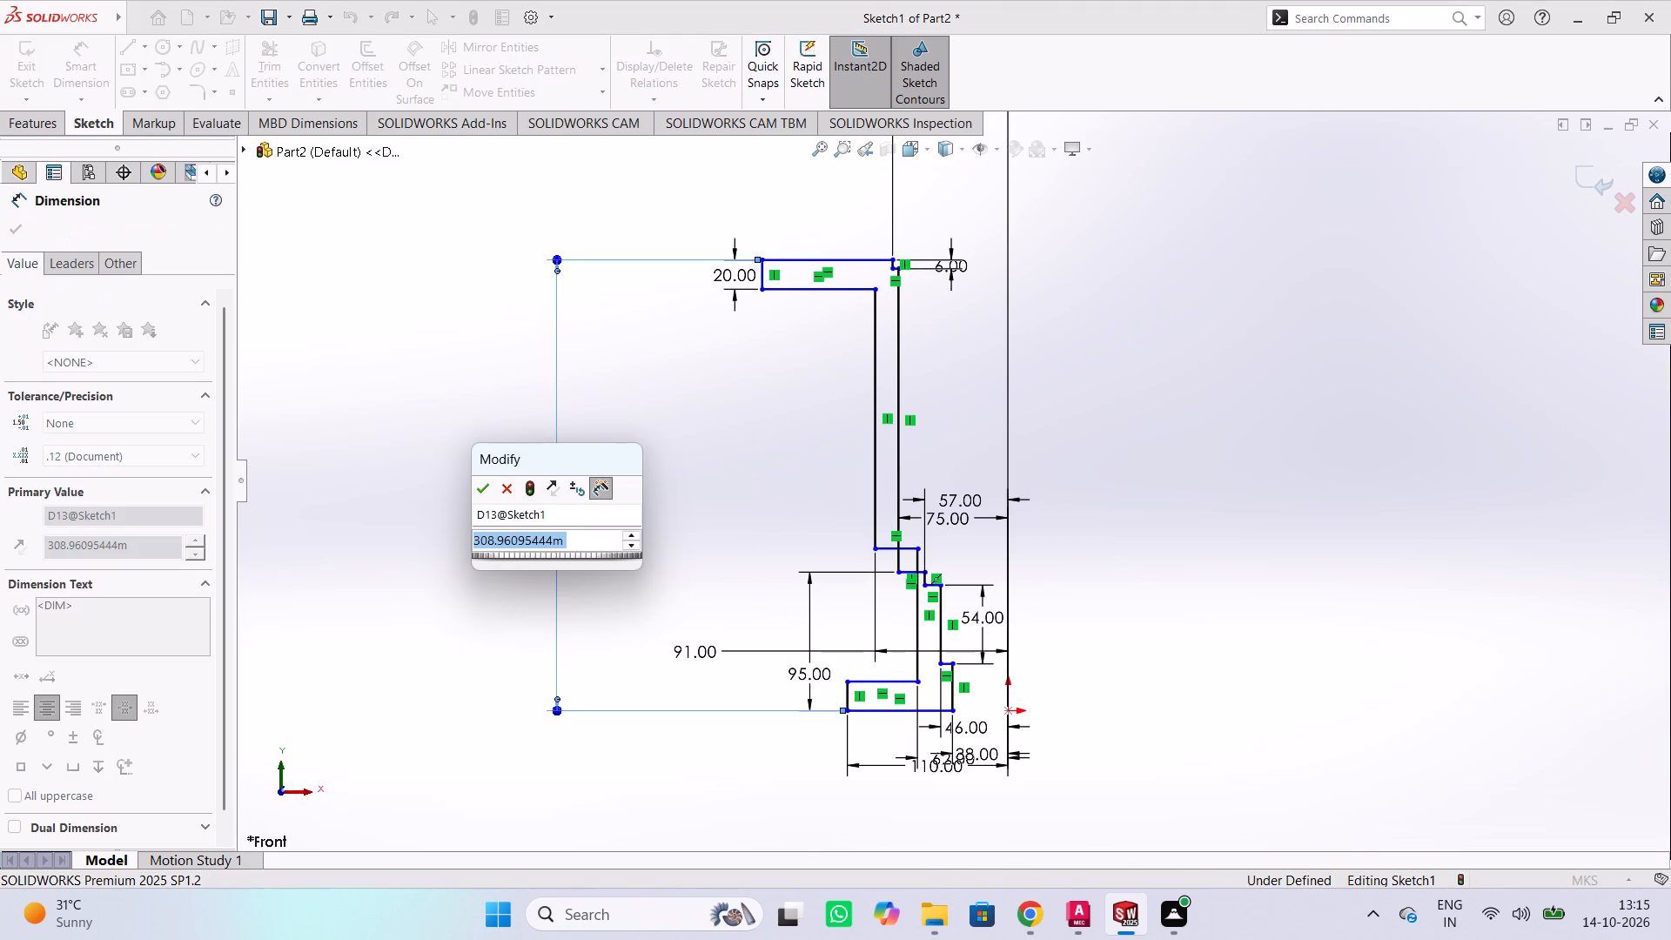
type("20")
key("BackSpace")
type("70")
key("Return")
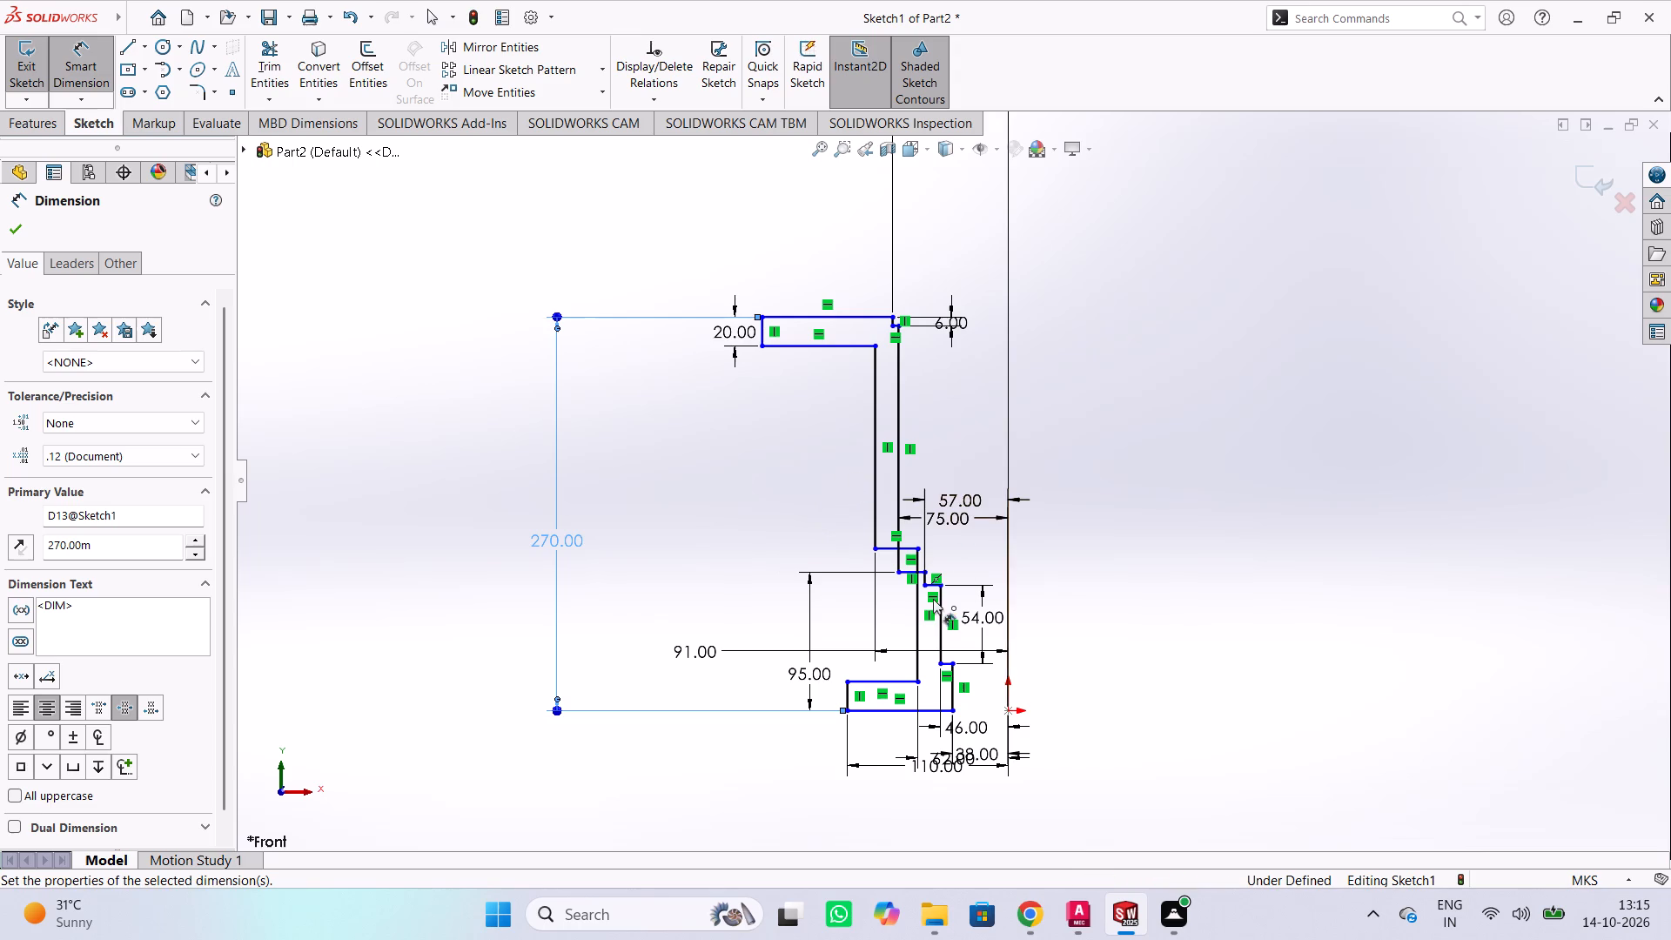
Examine the profile's lower stepped section and its existing dimensions to find which edges still need dimensioning.
scroll(961, 581, "down", 4)
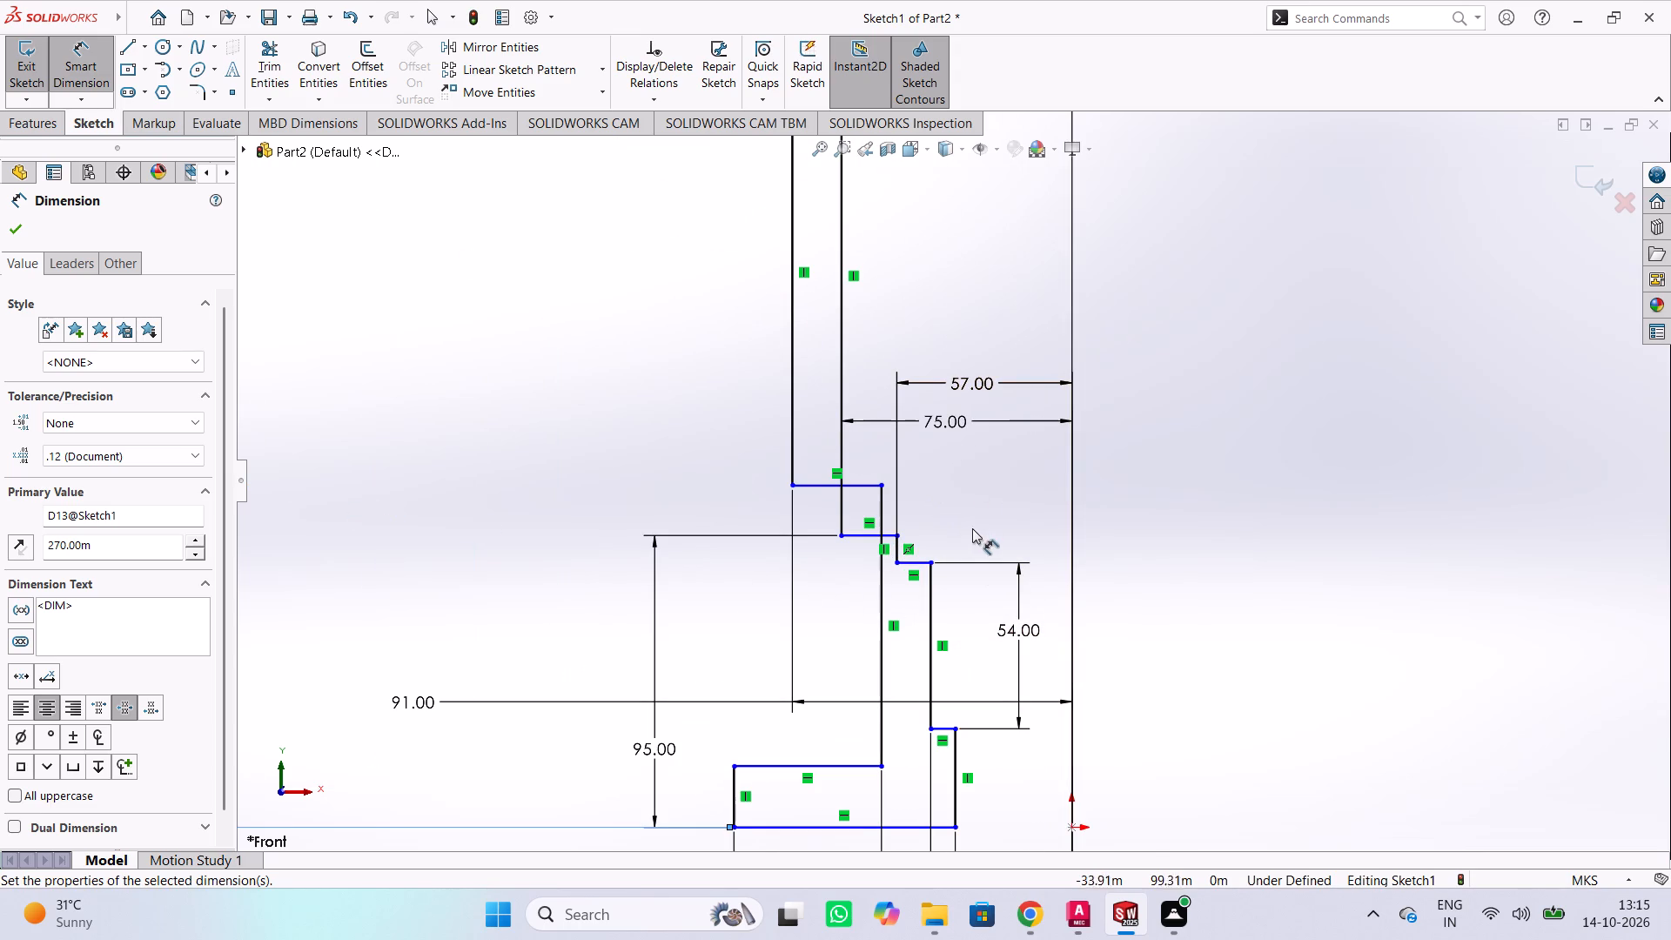
scroll(944, 517, "down", 1)
scroll(944, 517, "up", 2)
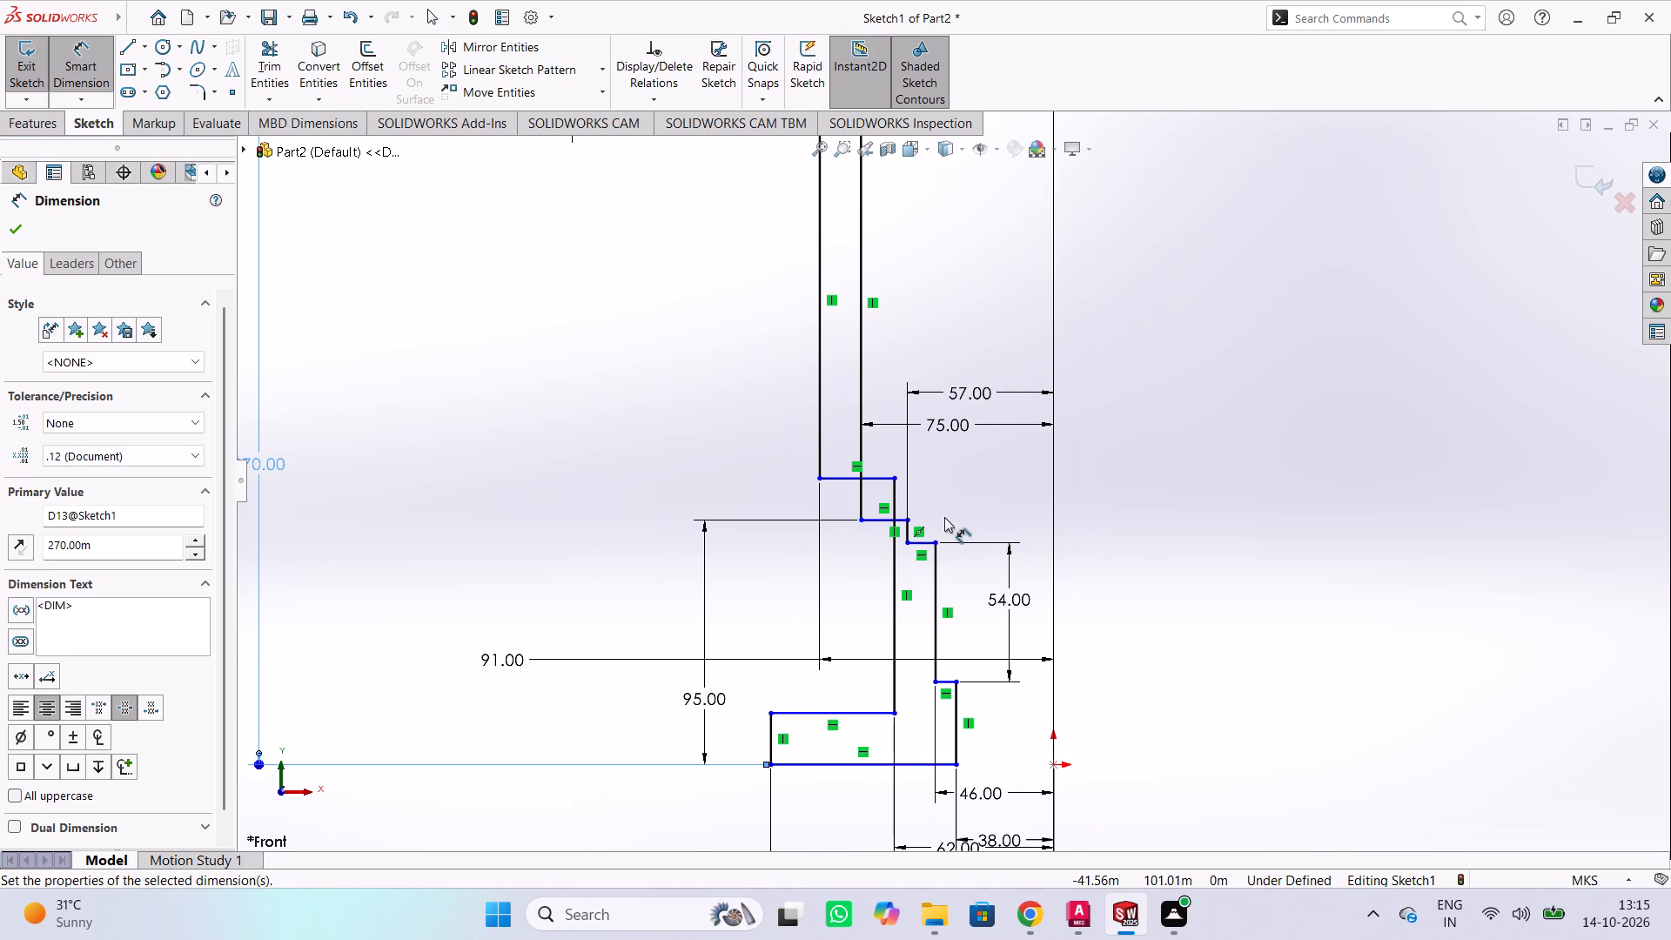
scroll(971, 493, "down", 2)
scroll(990, 522, "up", 1)
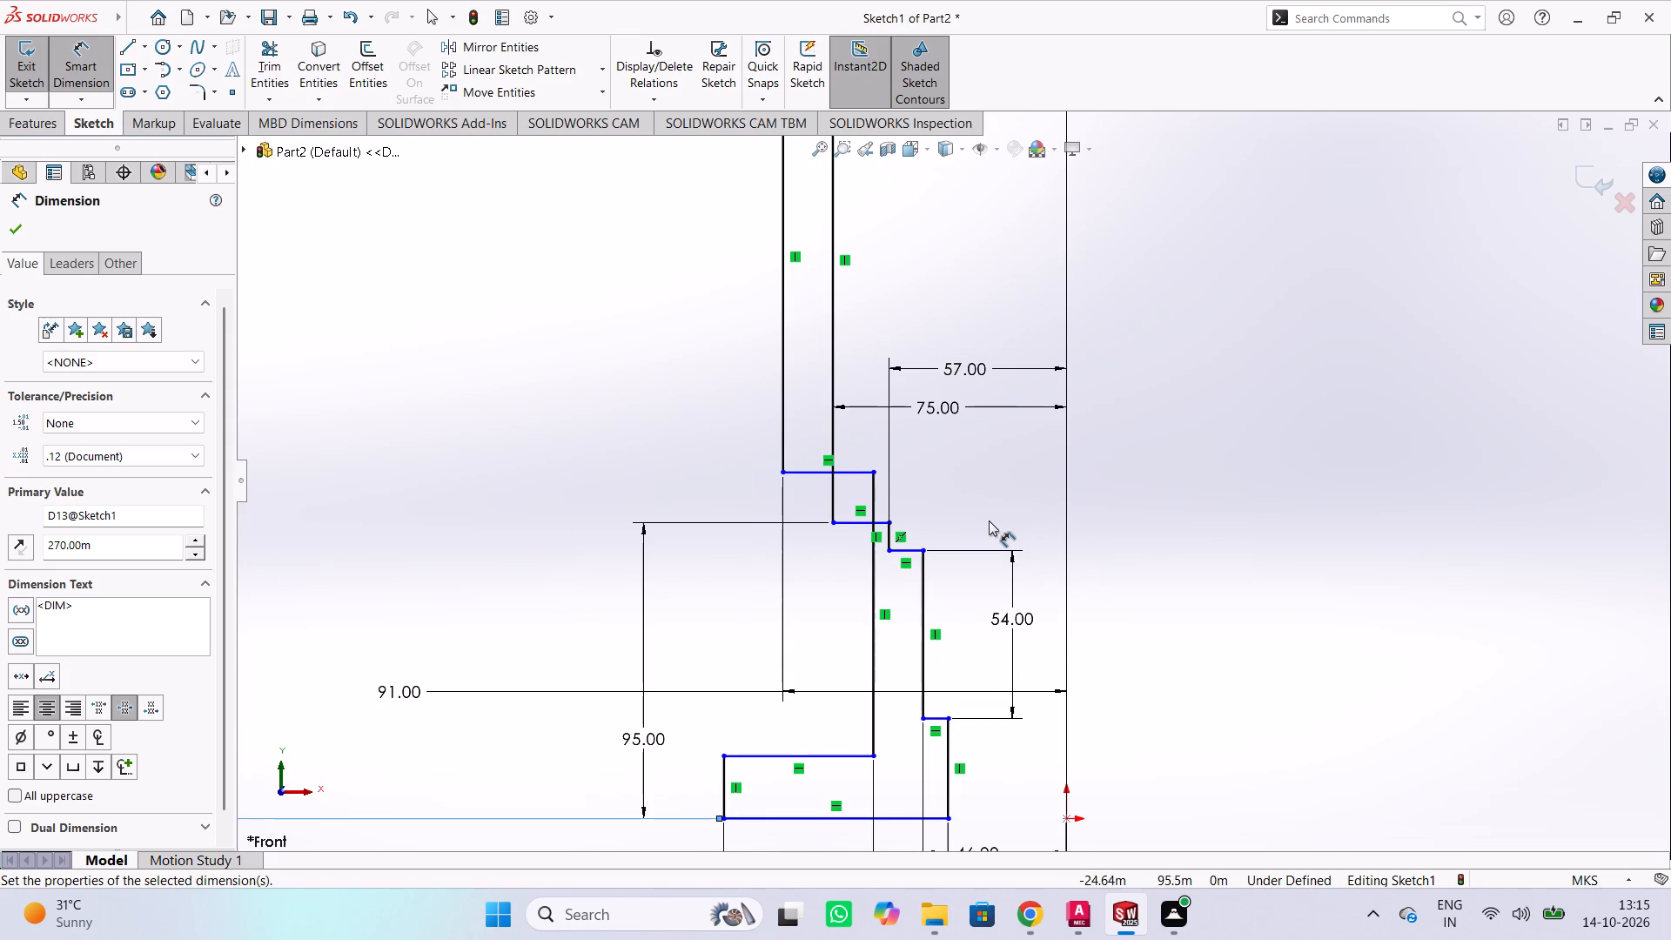
scroll(981, 466, "down", 1)
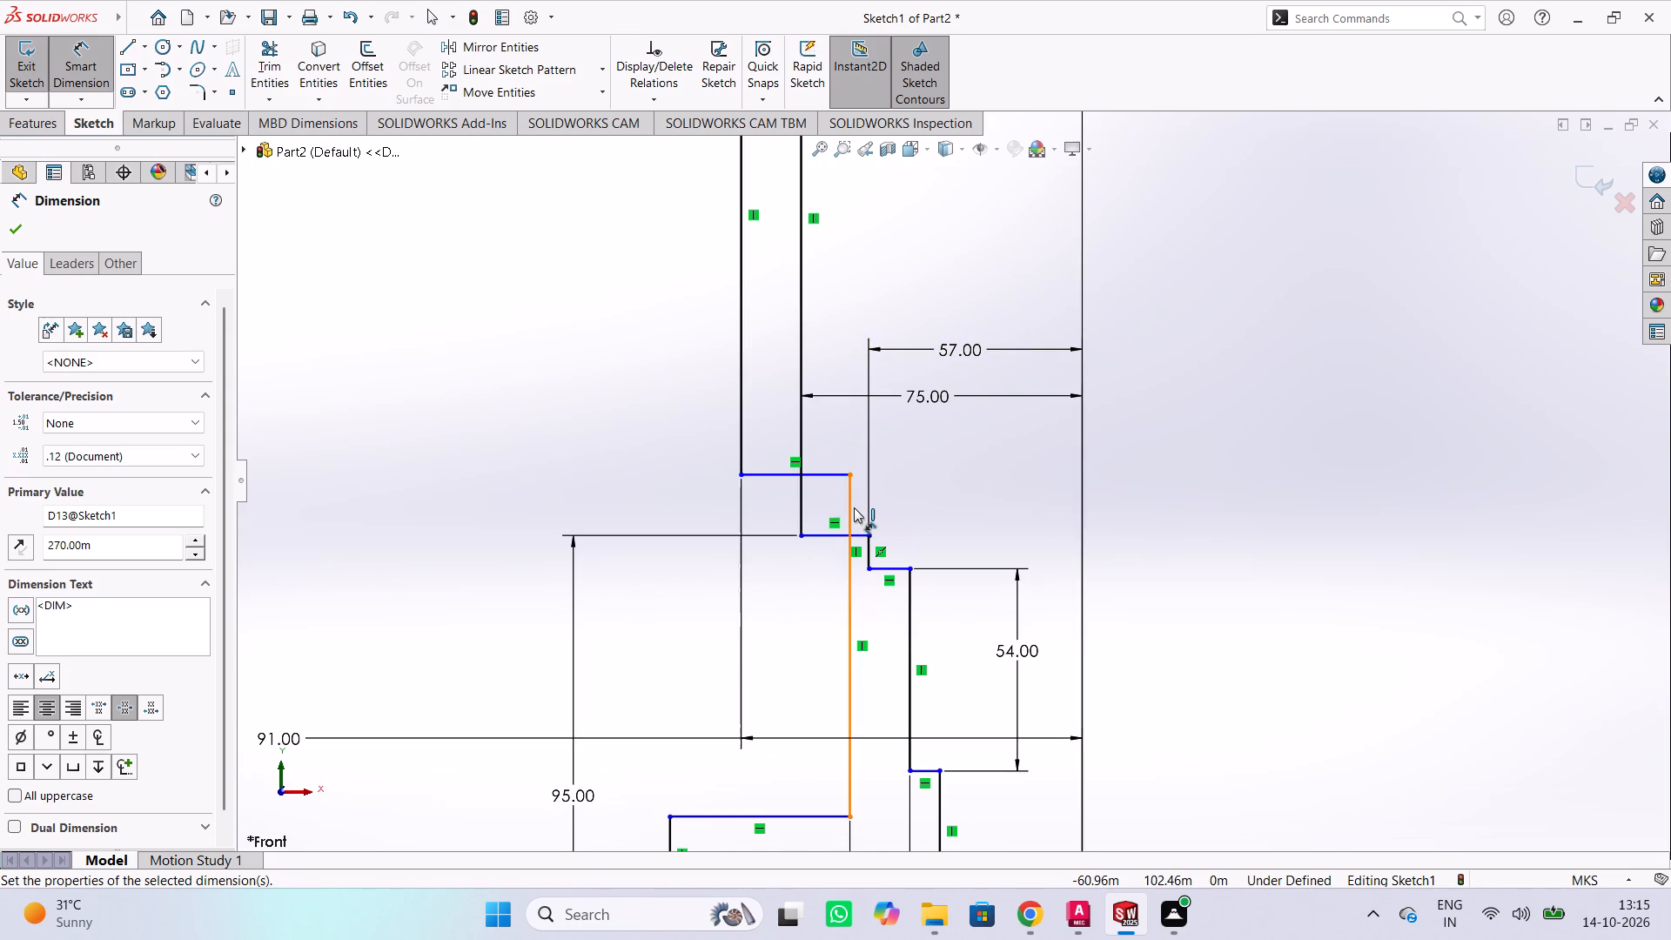
scroll(882, 624, "down", 1)
scroll(890, 618, "up", 2)
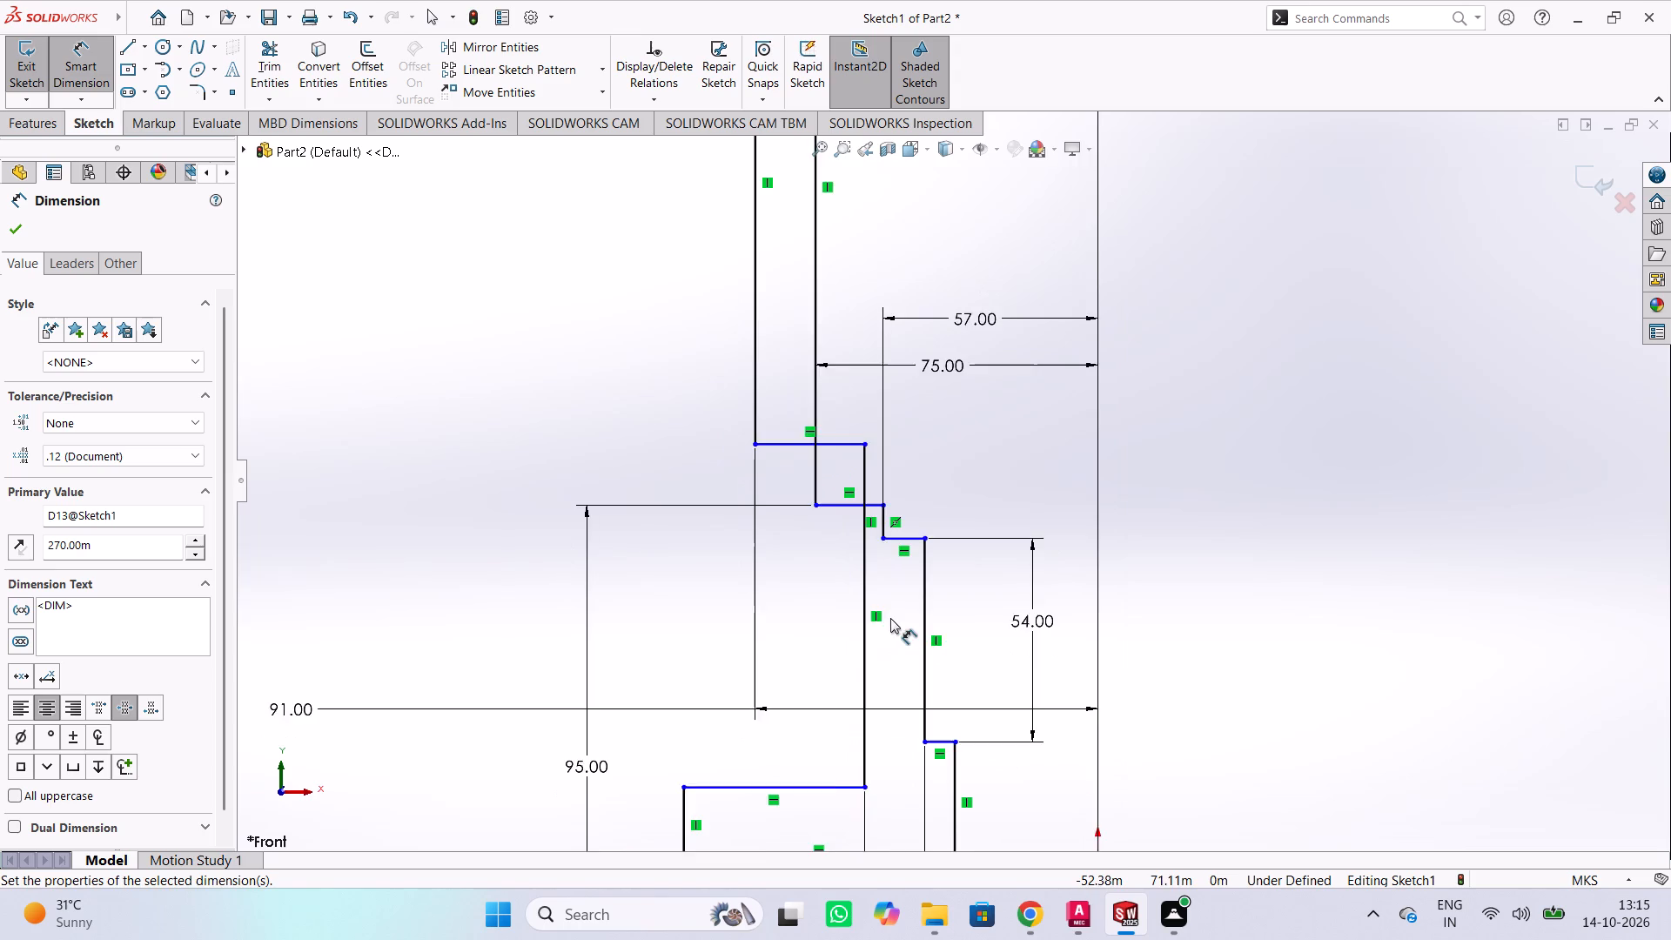
scroll(890, 618, "up", 2)
scroll(944, 621, "down", 2)
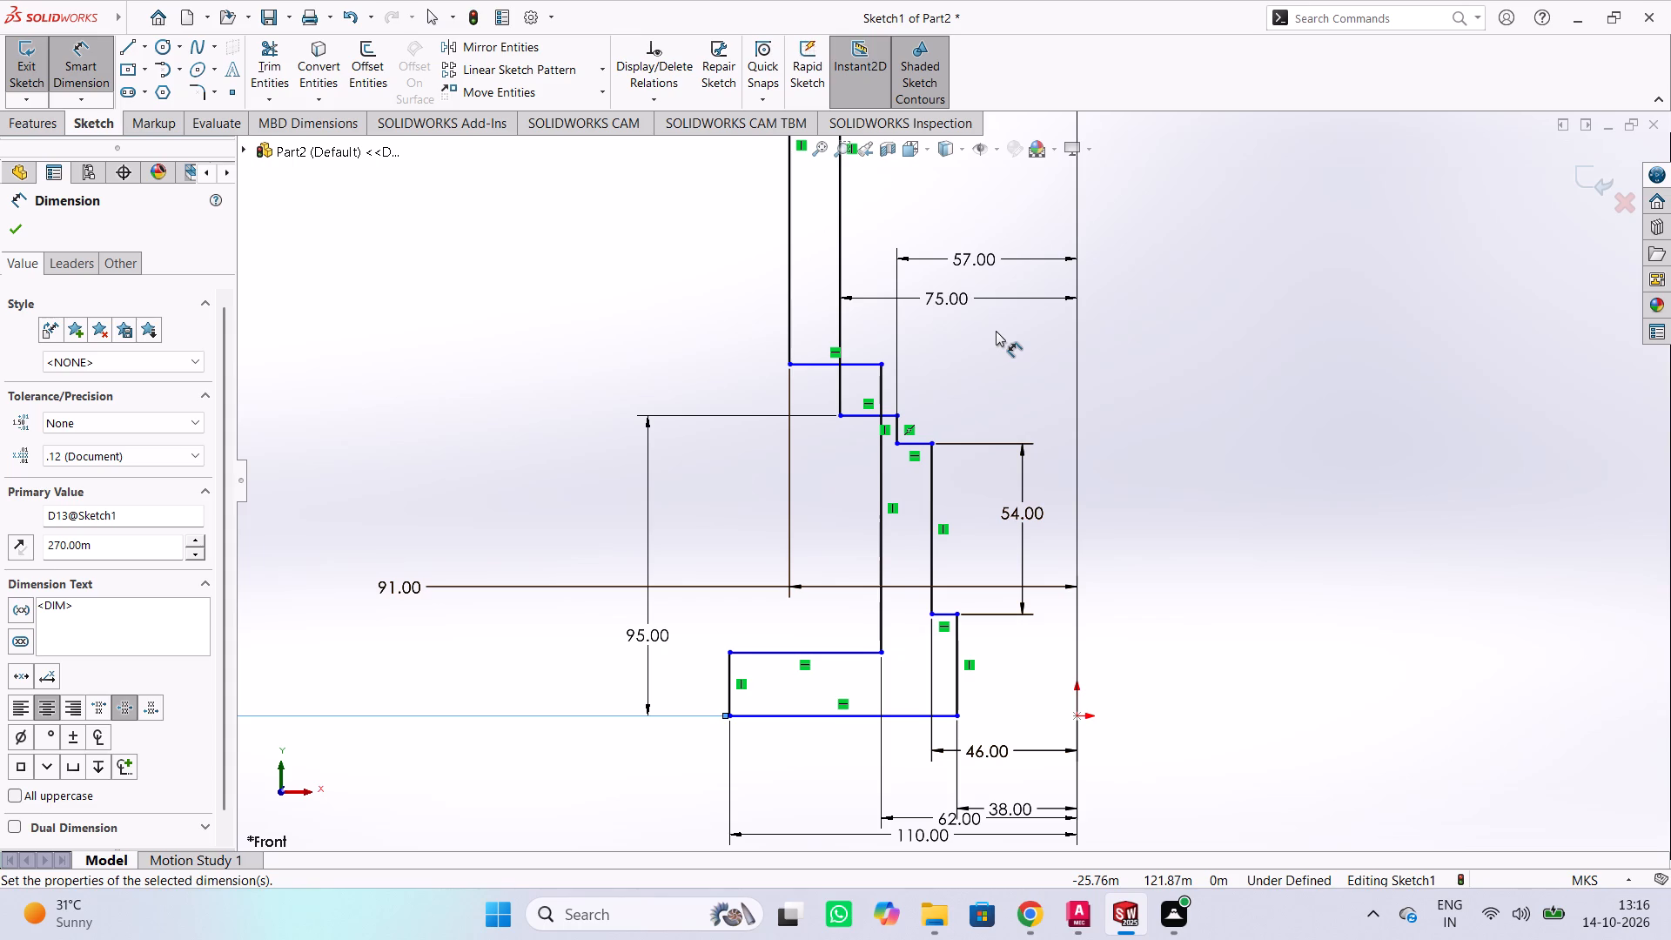
scroll(996, 331, "up", 2)
scroll(991, 332, "down", 1)
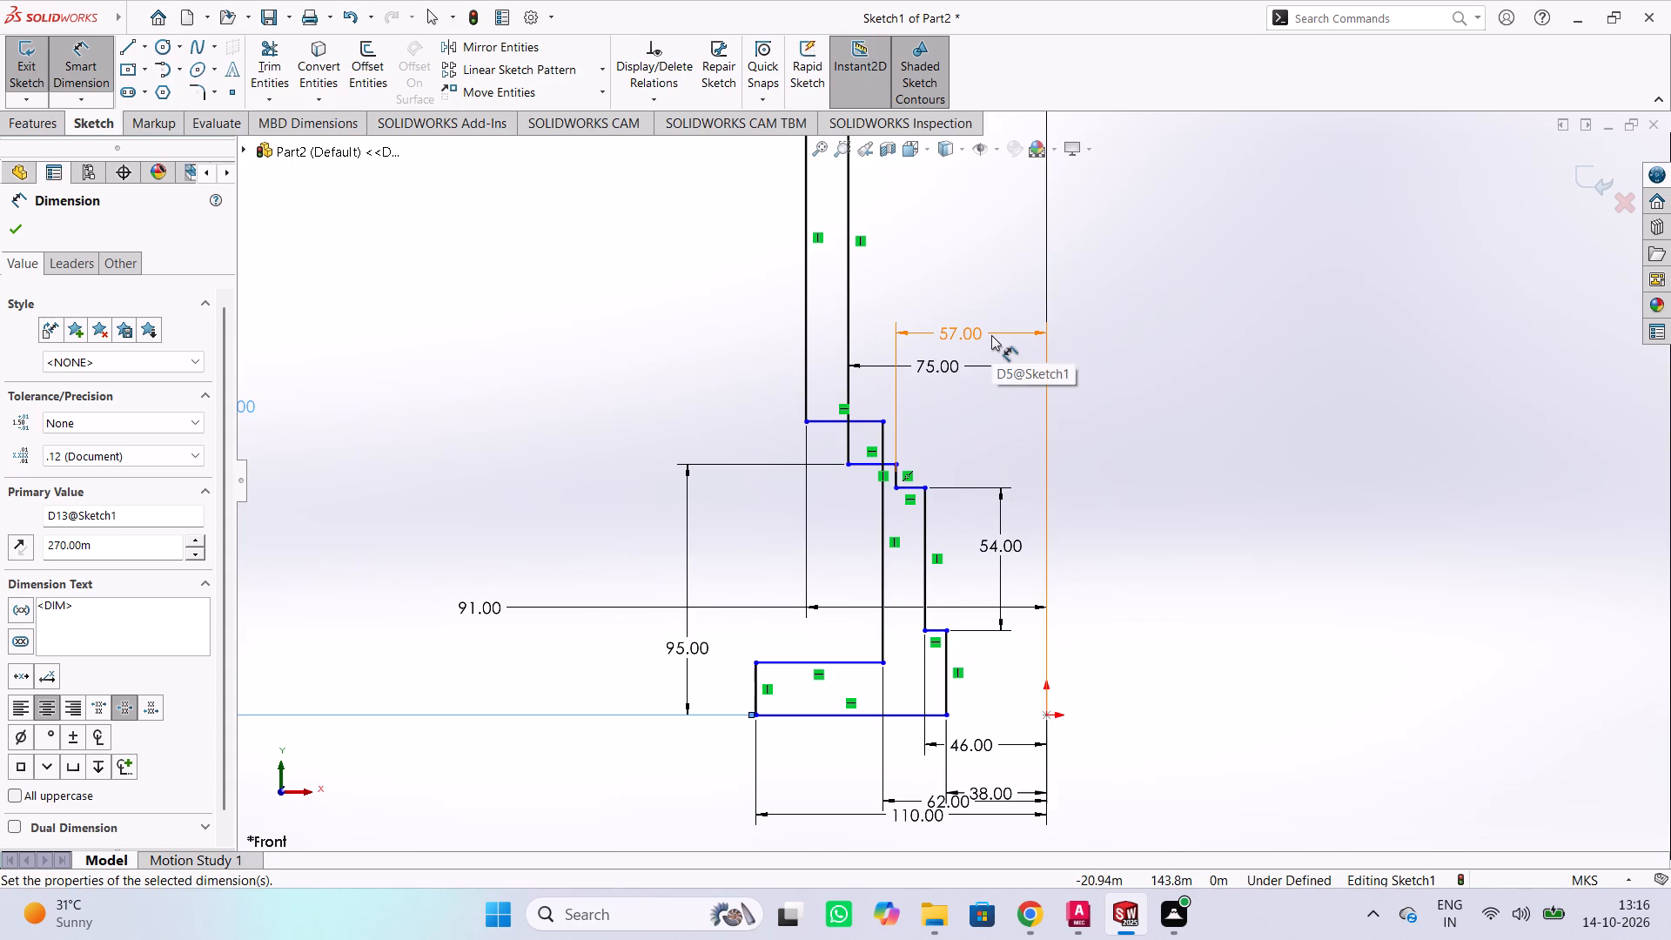
scroll(970, 398, "down", 2)
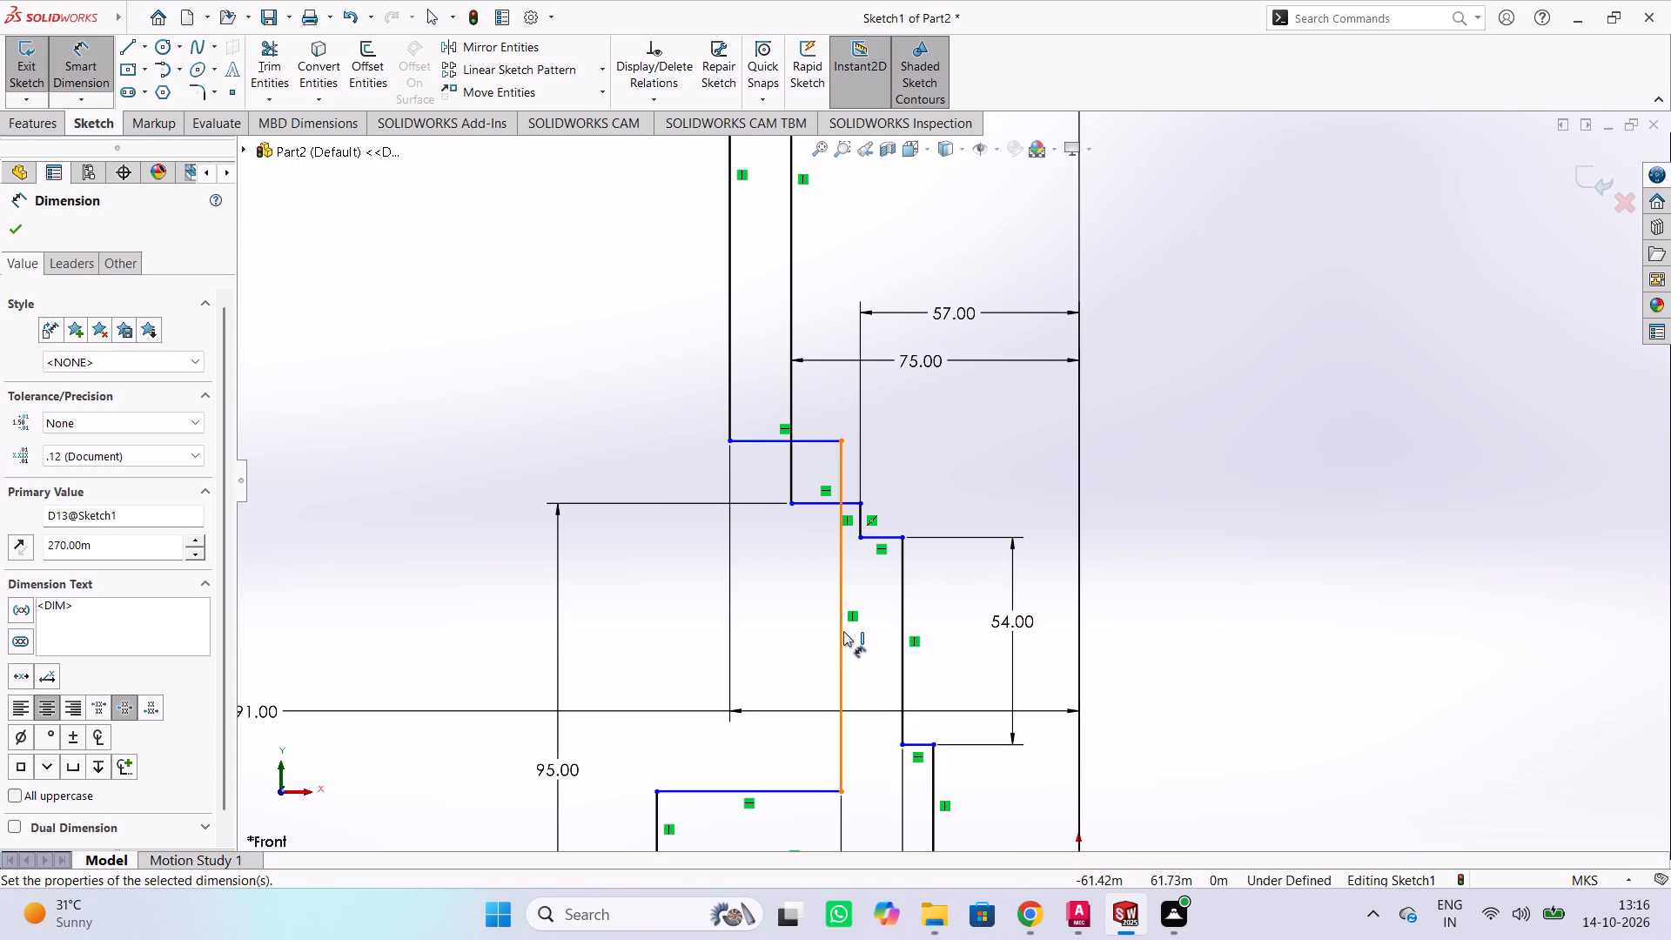
scroll(967, 518, "down", 2)
scroll(971, 516, "up", 3)
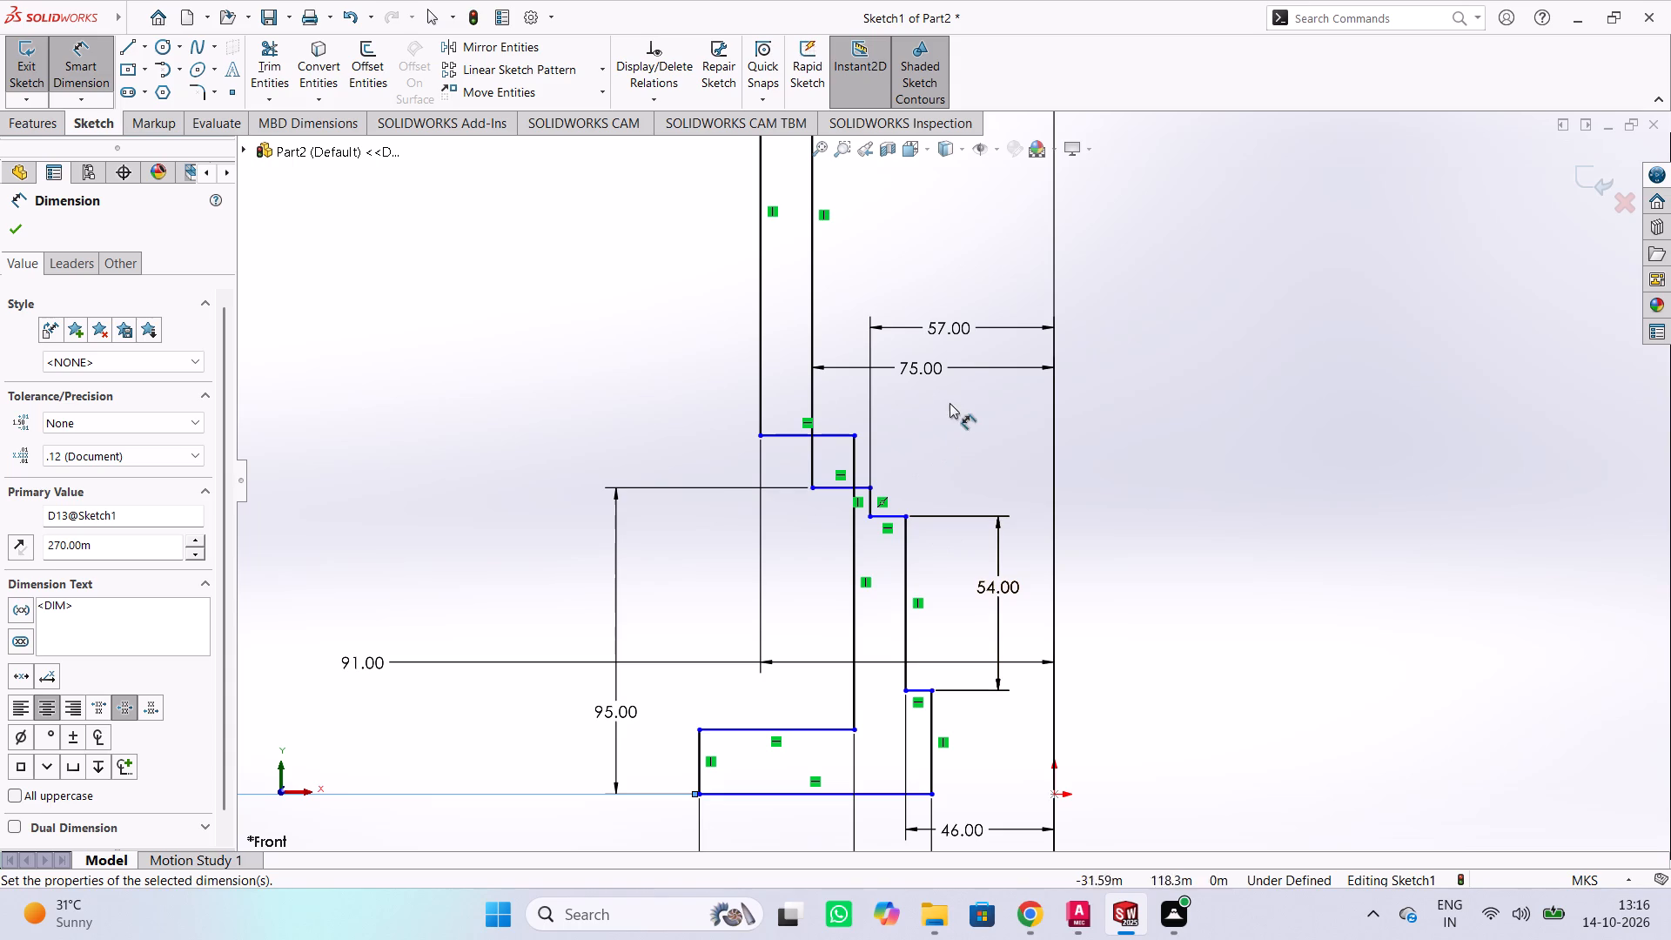
scroll(943, 429, "down", 2)
scroll(946, 444, "up", 4)
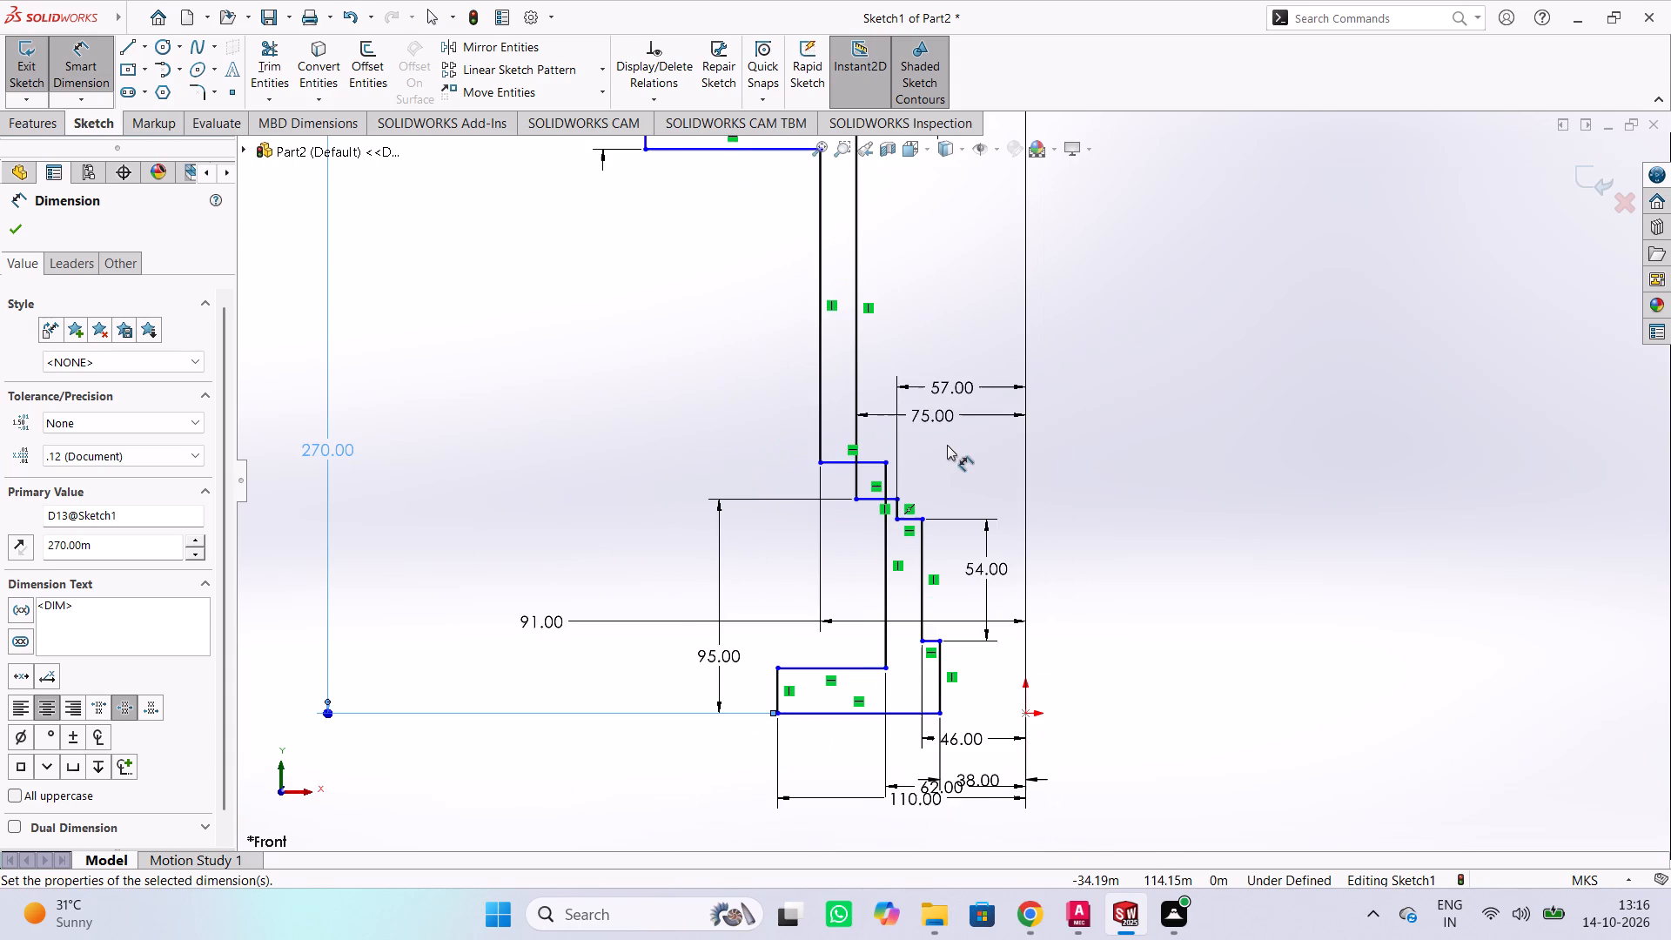
scroll(948, 452, "down", 1)
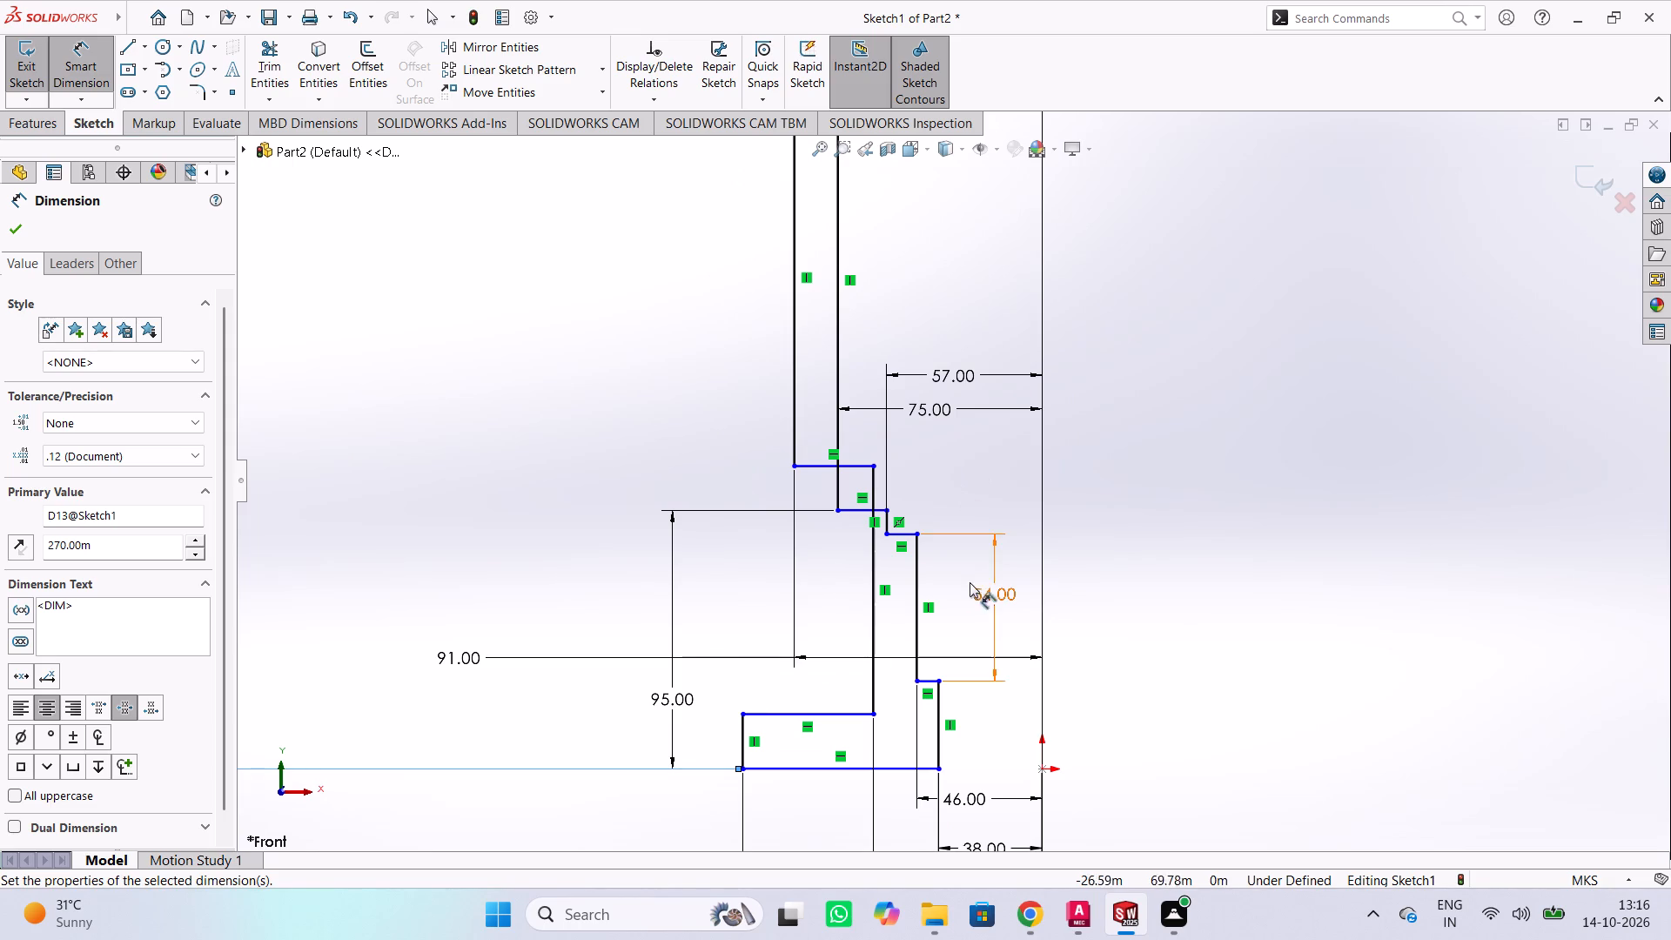
scroll(907, 670, "up", 2)
scroll(903, 662, "down", 1)
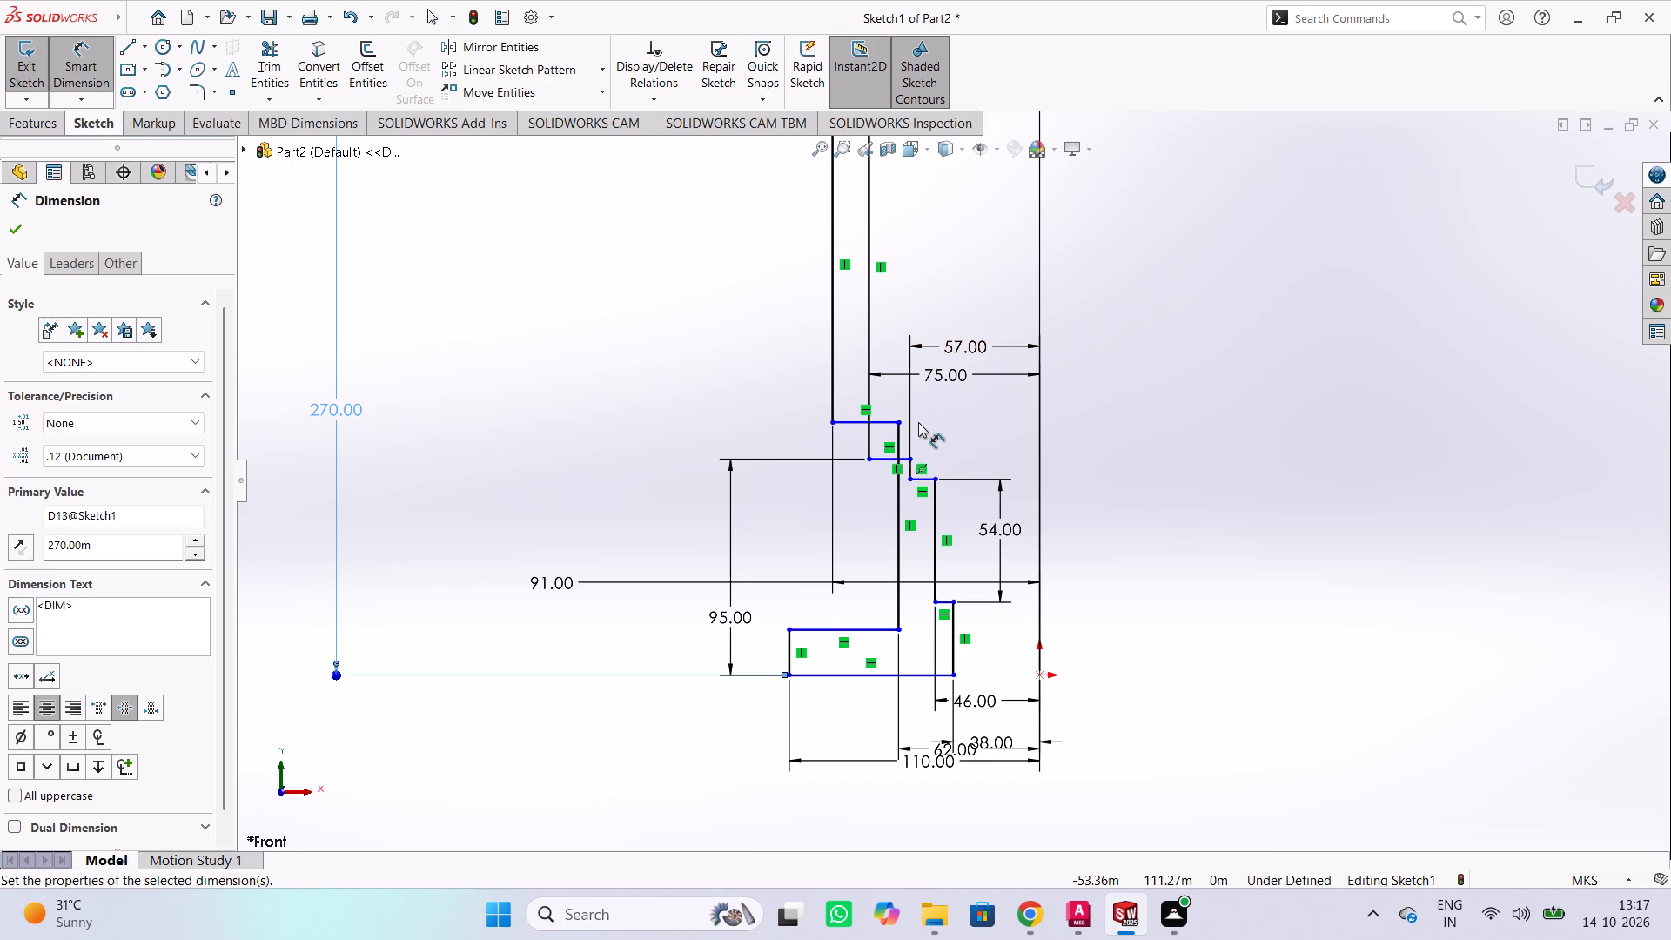
left_click(1173, 467)
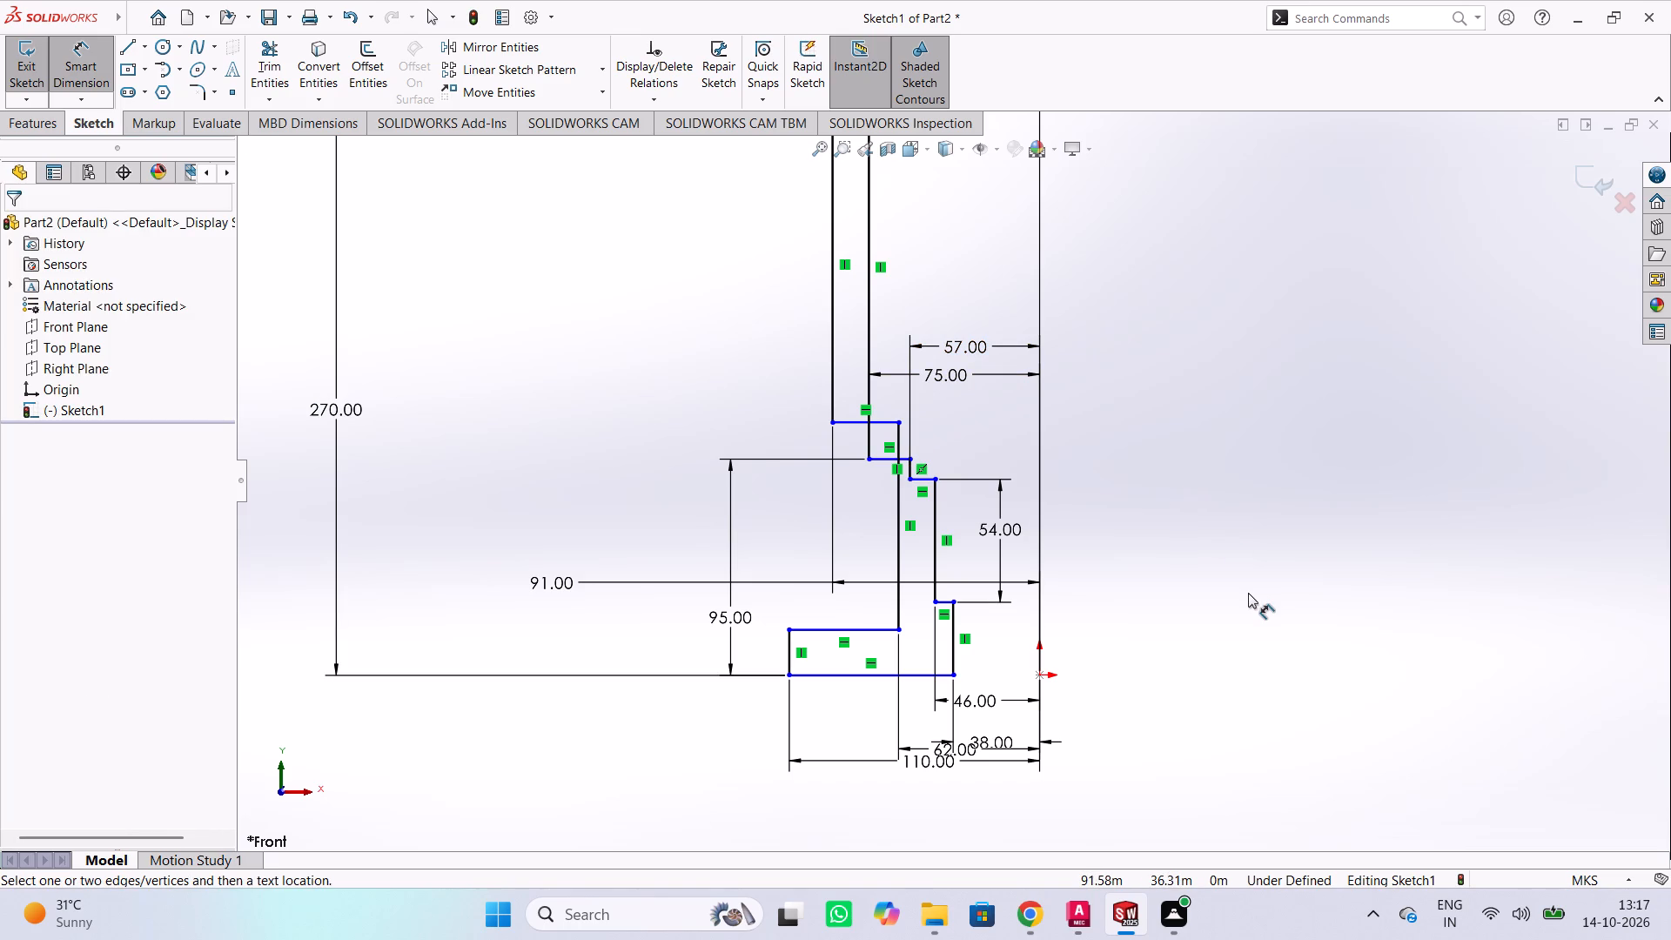
left_click(1248, 593)
scroll(1232, 510, "up", 2)
scroll(1231, 500, "down", 3)
scroll(1123, 518, "down", 2)
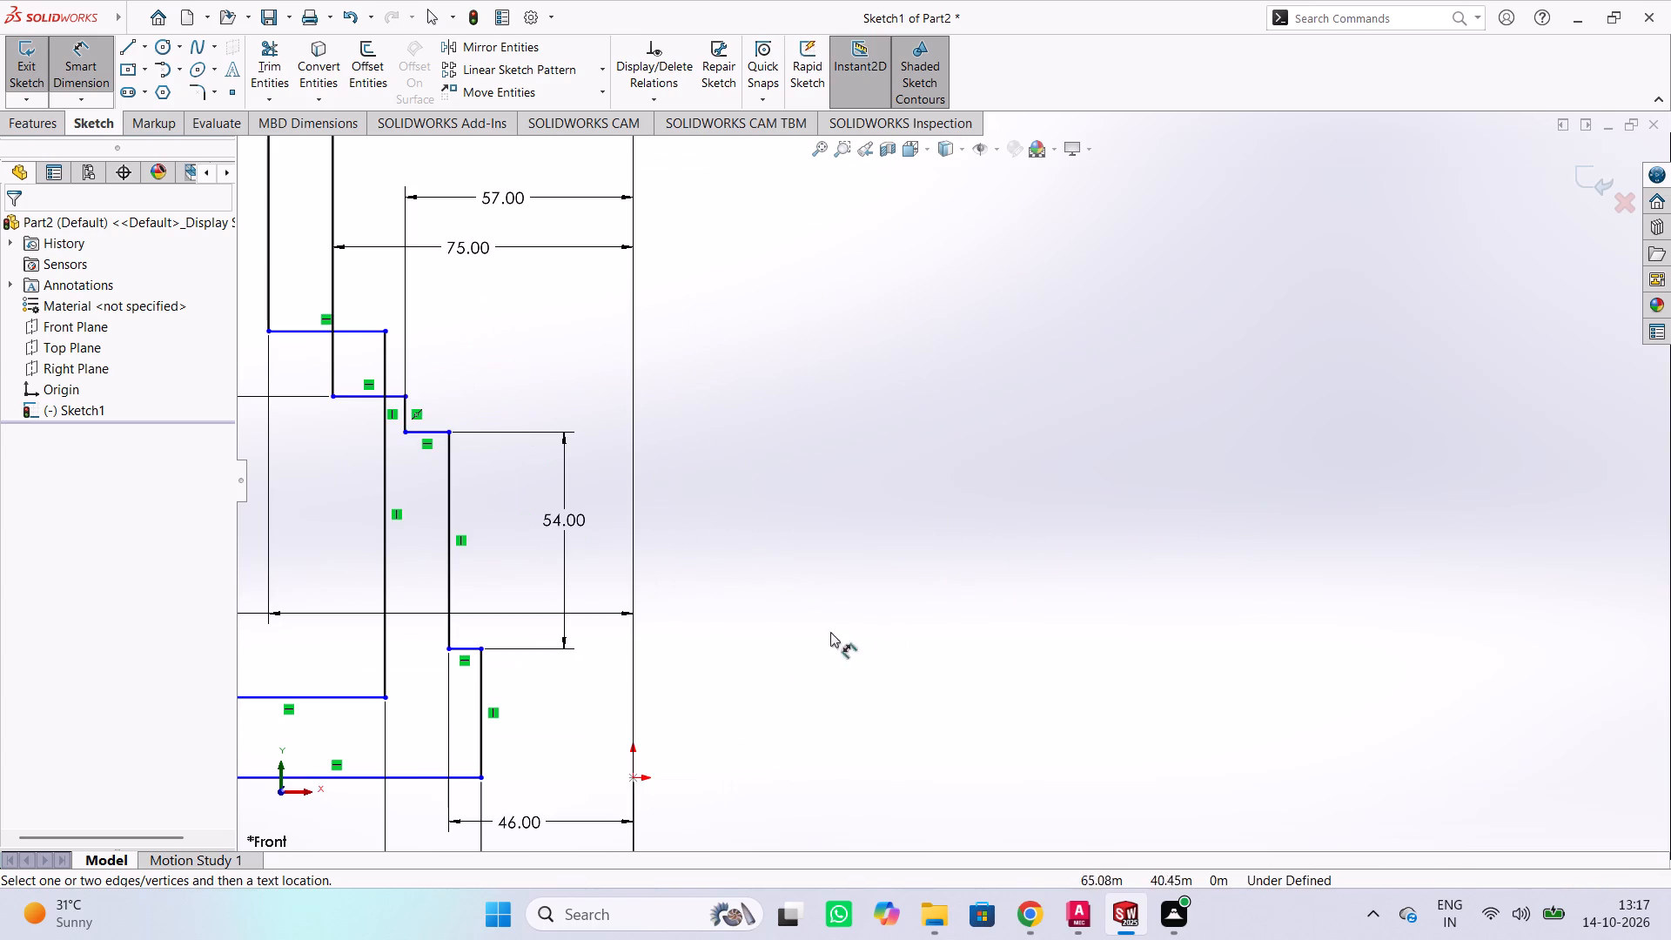
middle_click(769, 640)
scroll(780, 599, "up", 2)
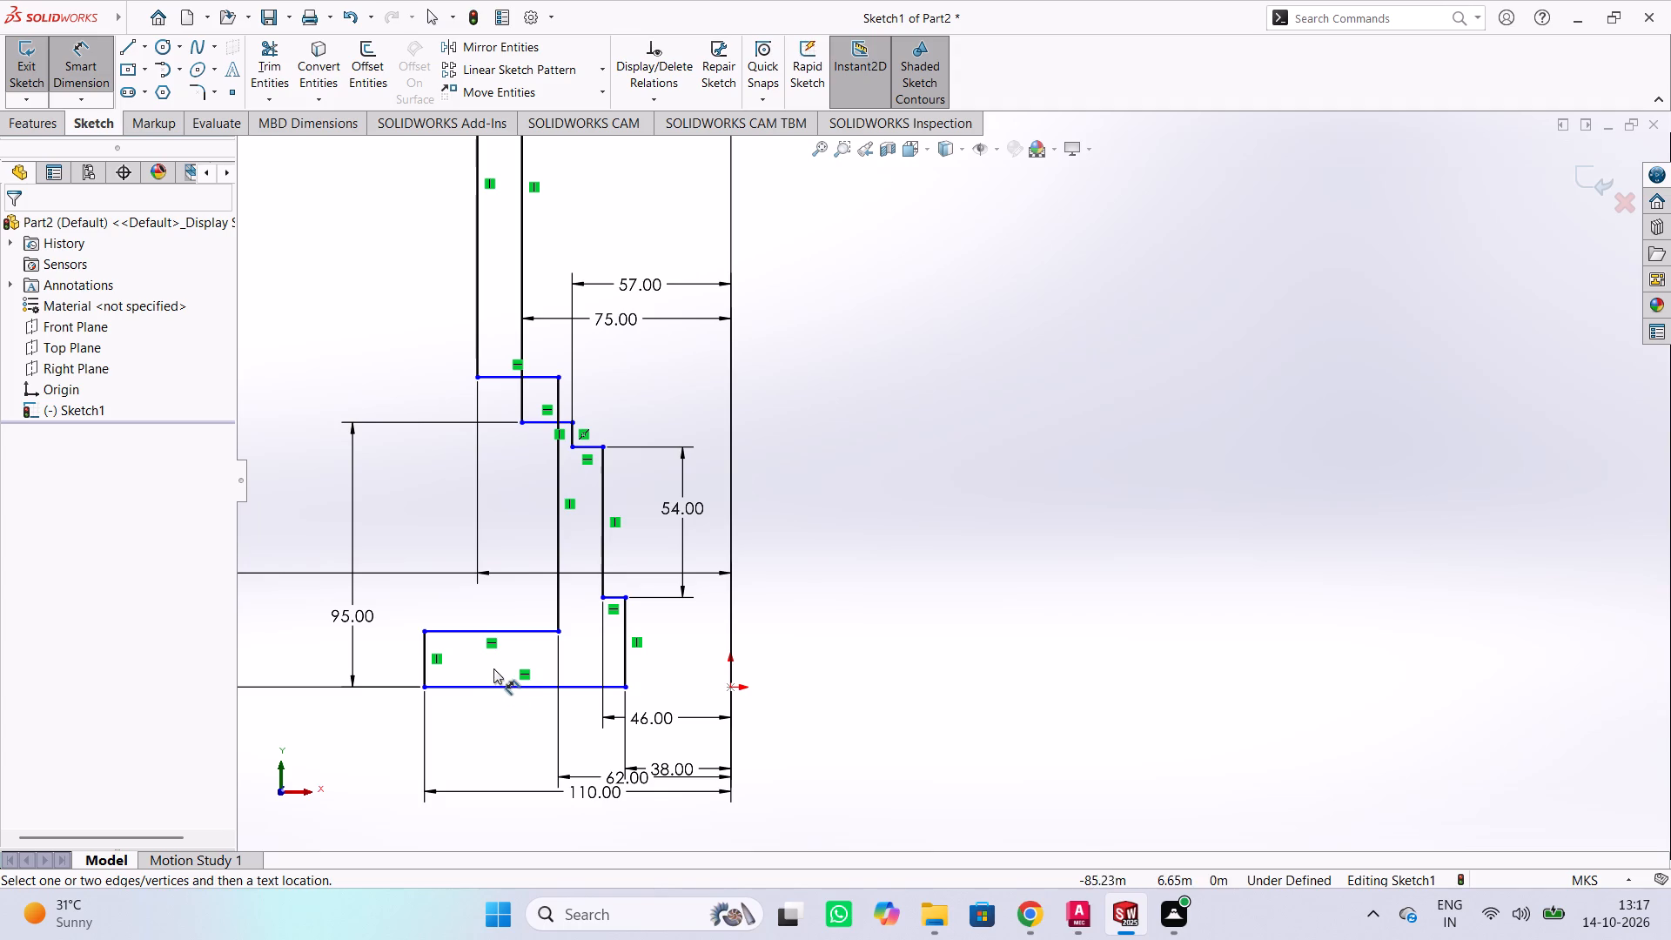
scroll(488, 604, "down", 2)
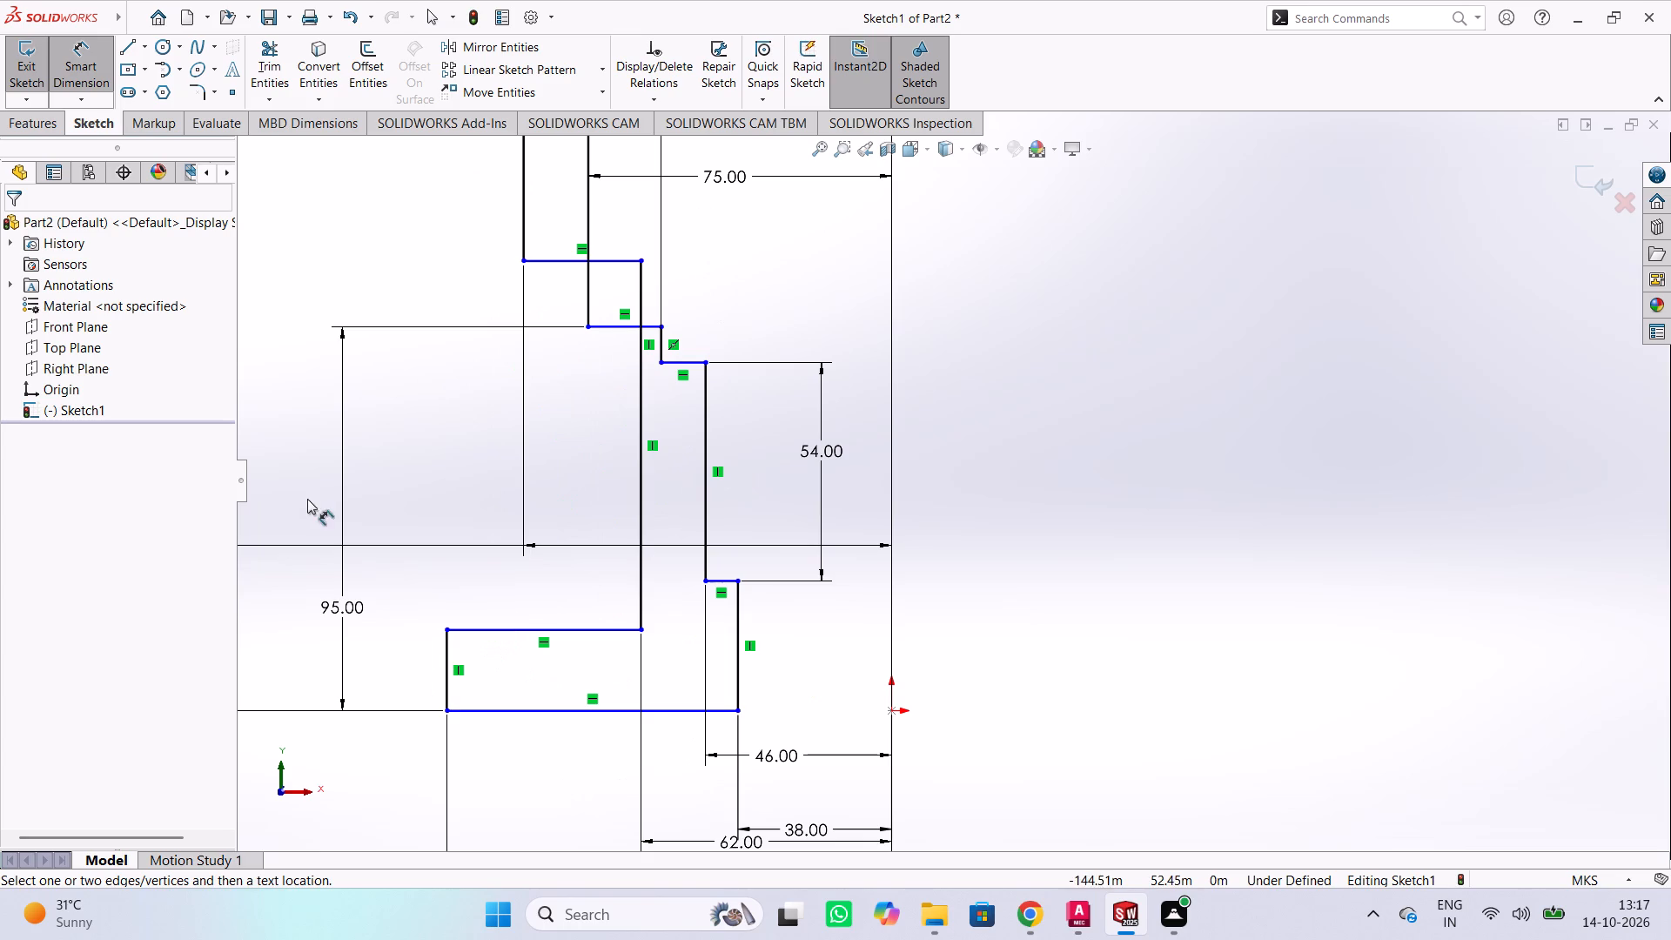
scroll(1040, 373, "up", 3)
scroll(876, 308, "down", 2)
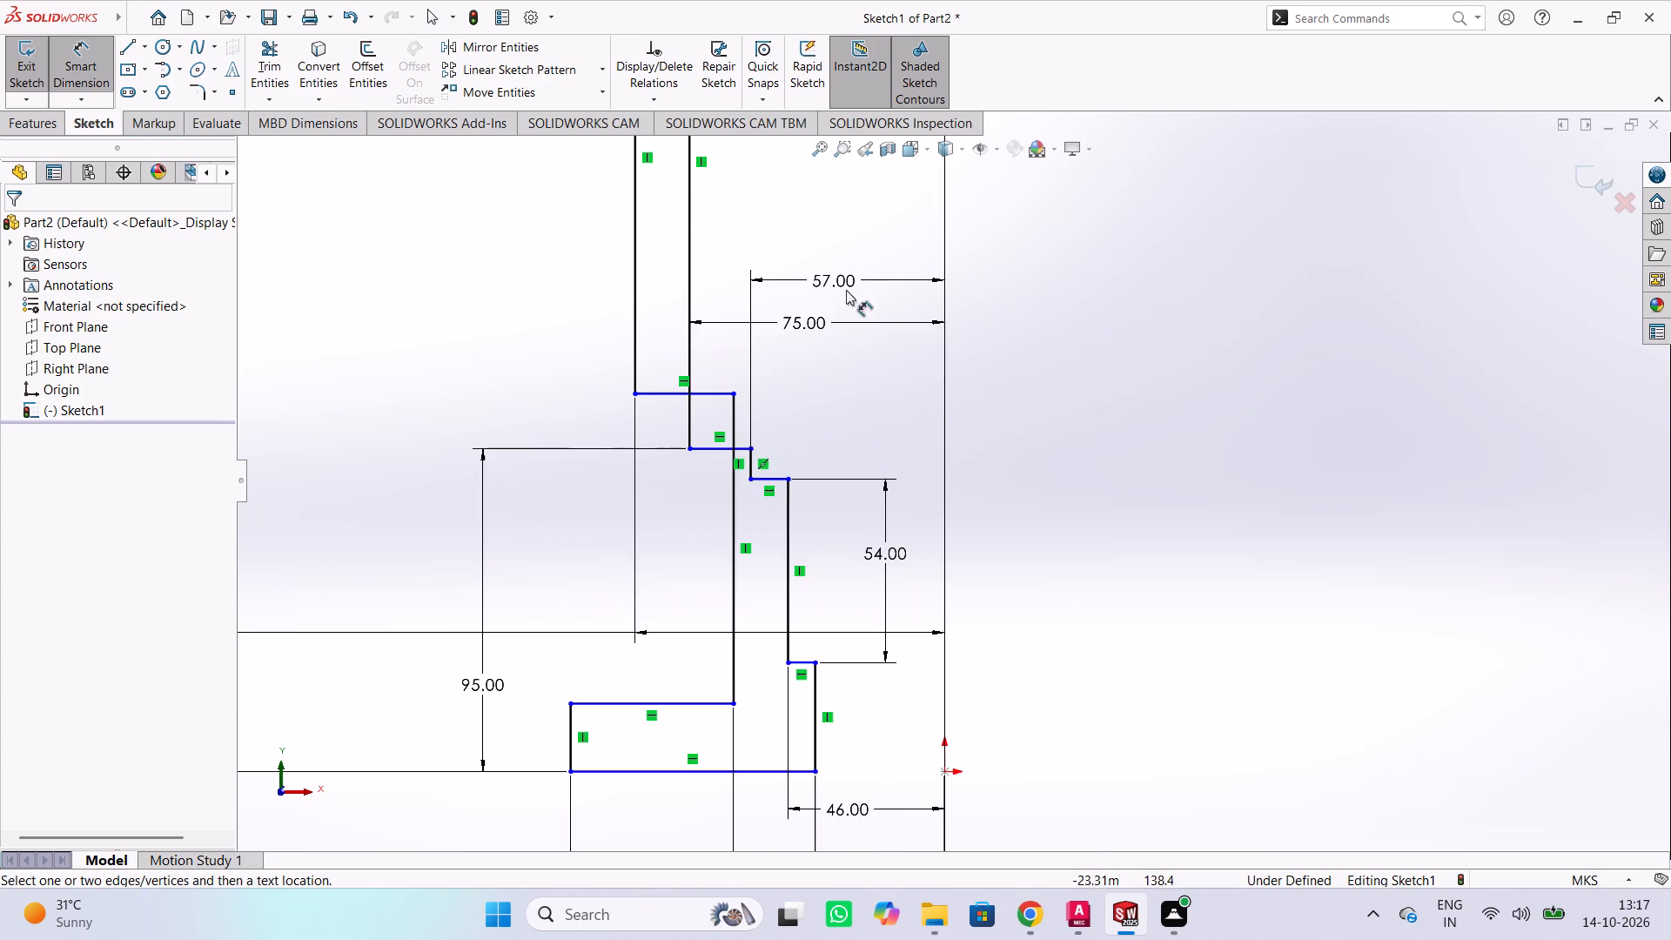
Dimension the horizontal distance from the origin to the top flange's outer vertical edge as 250/2 m.
scroll(769, 253, "up", 5)
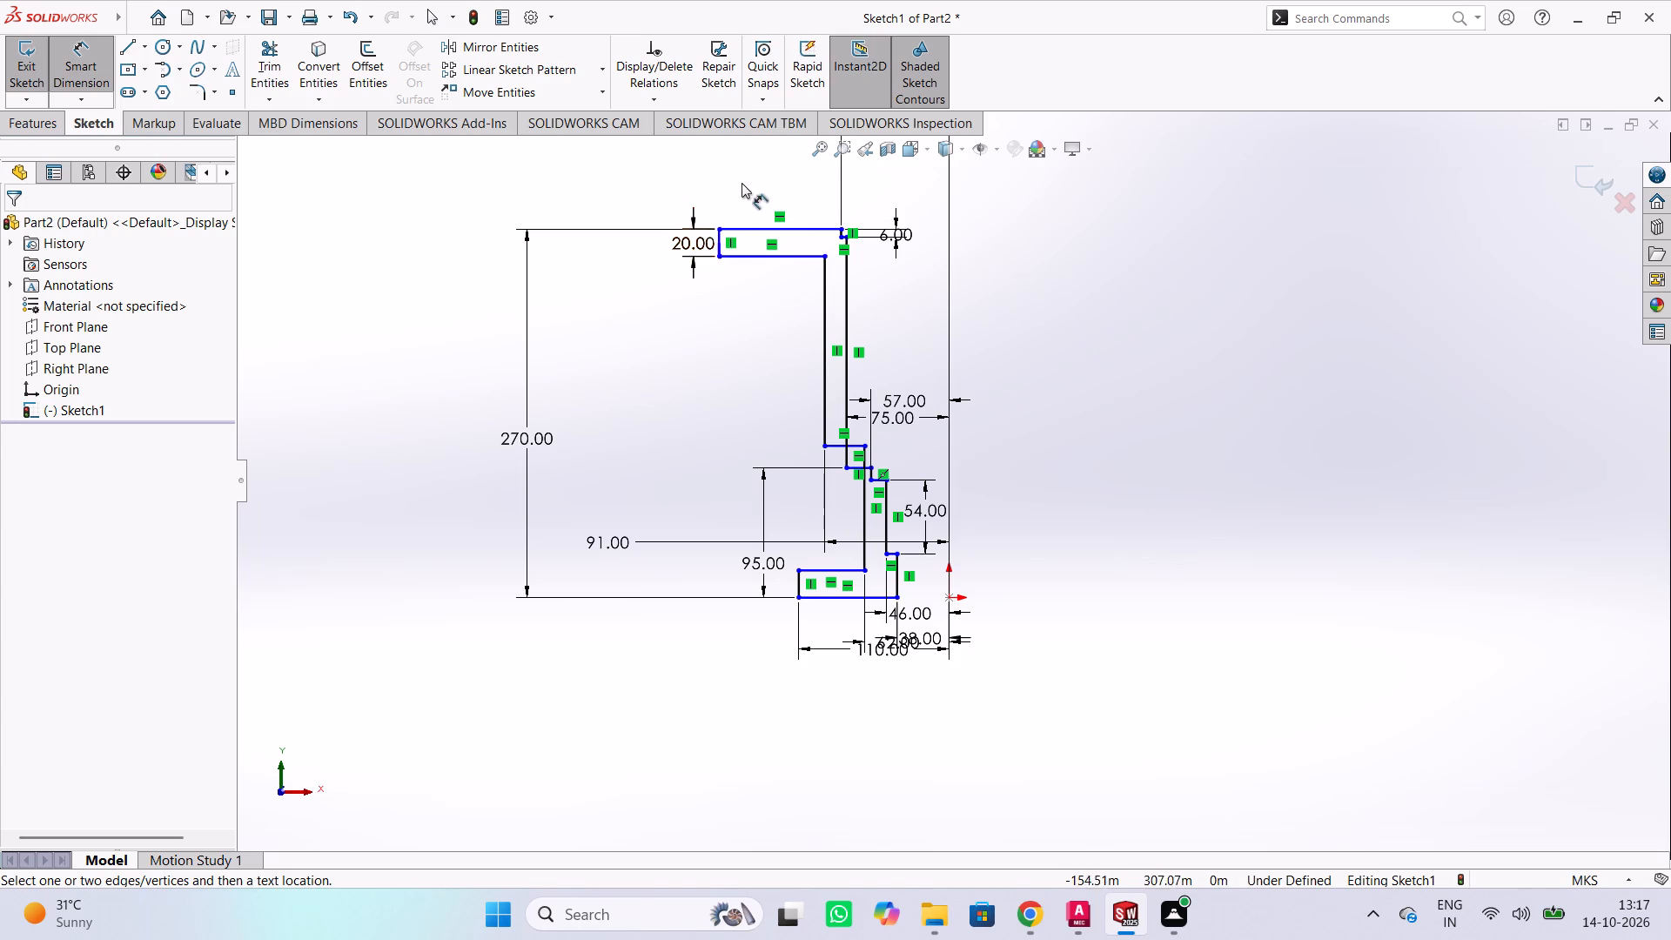
left_click(726, 239)
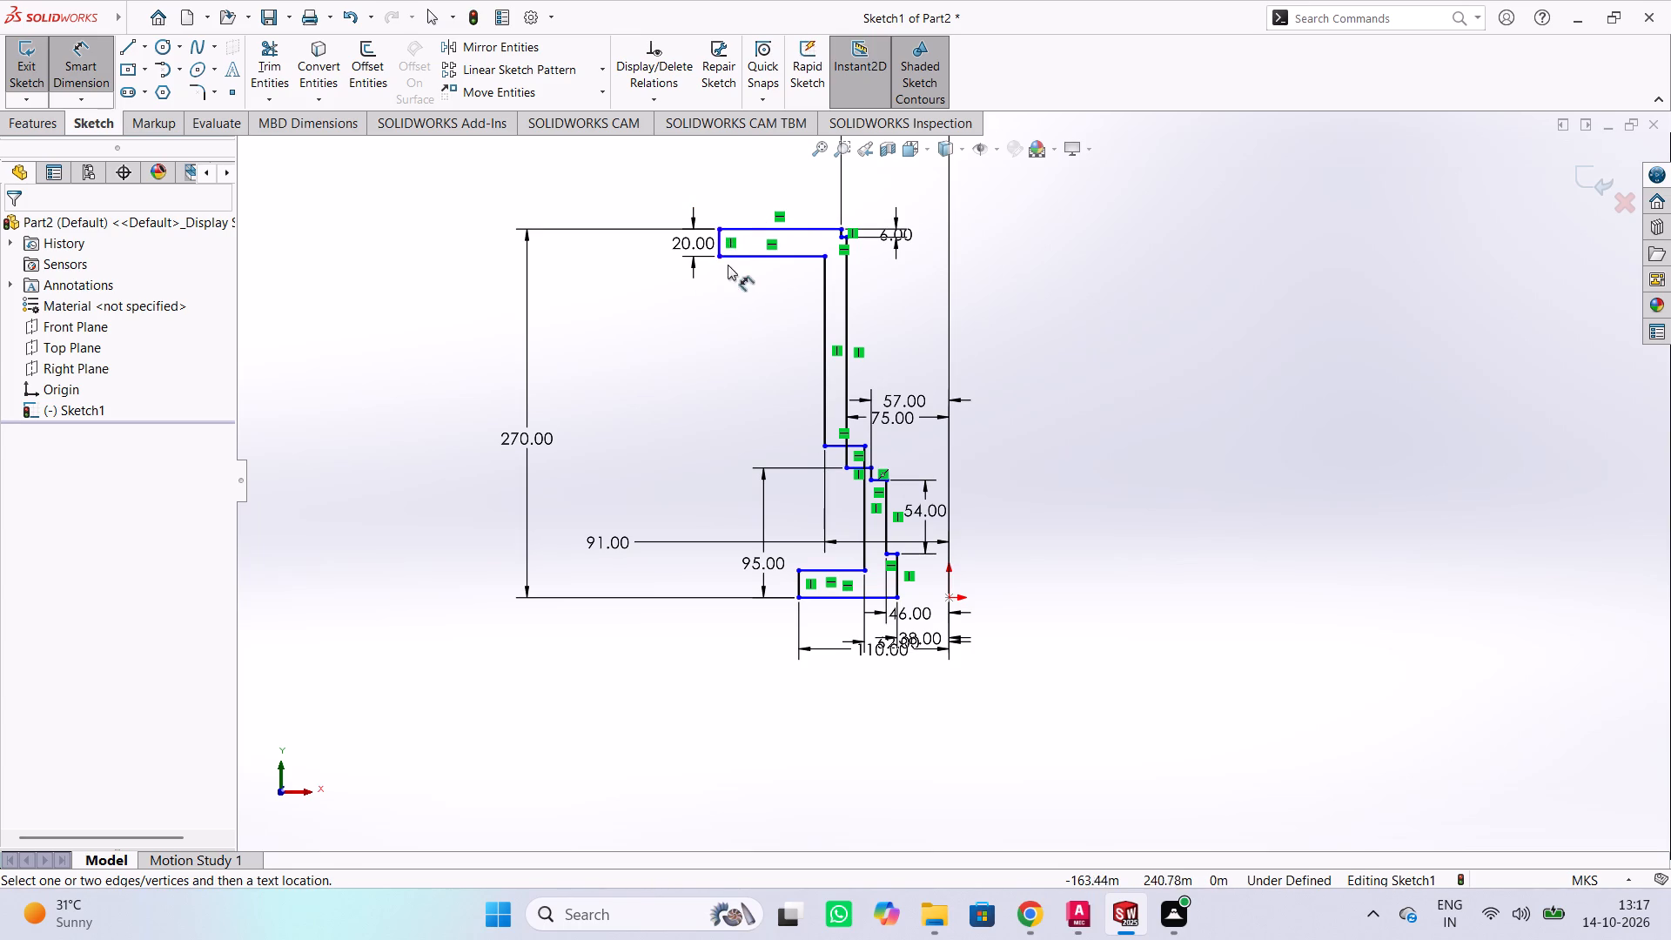
scroll(722, 241, "down", 4)
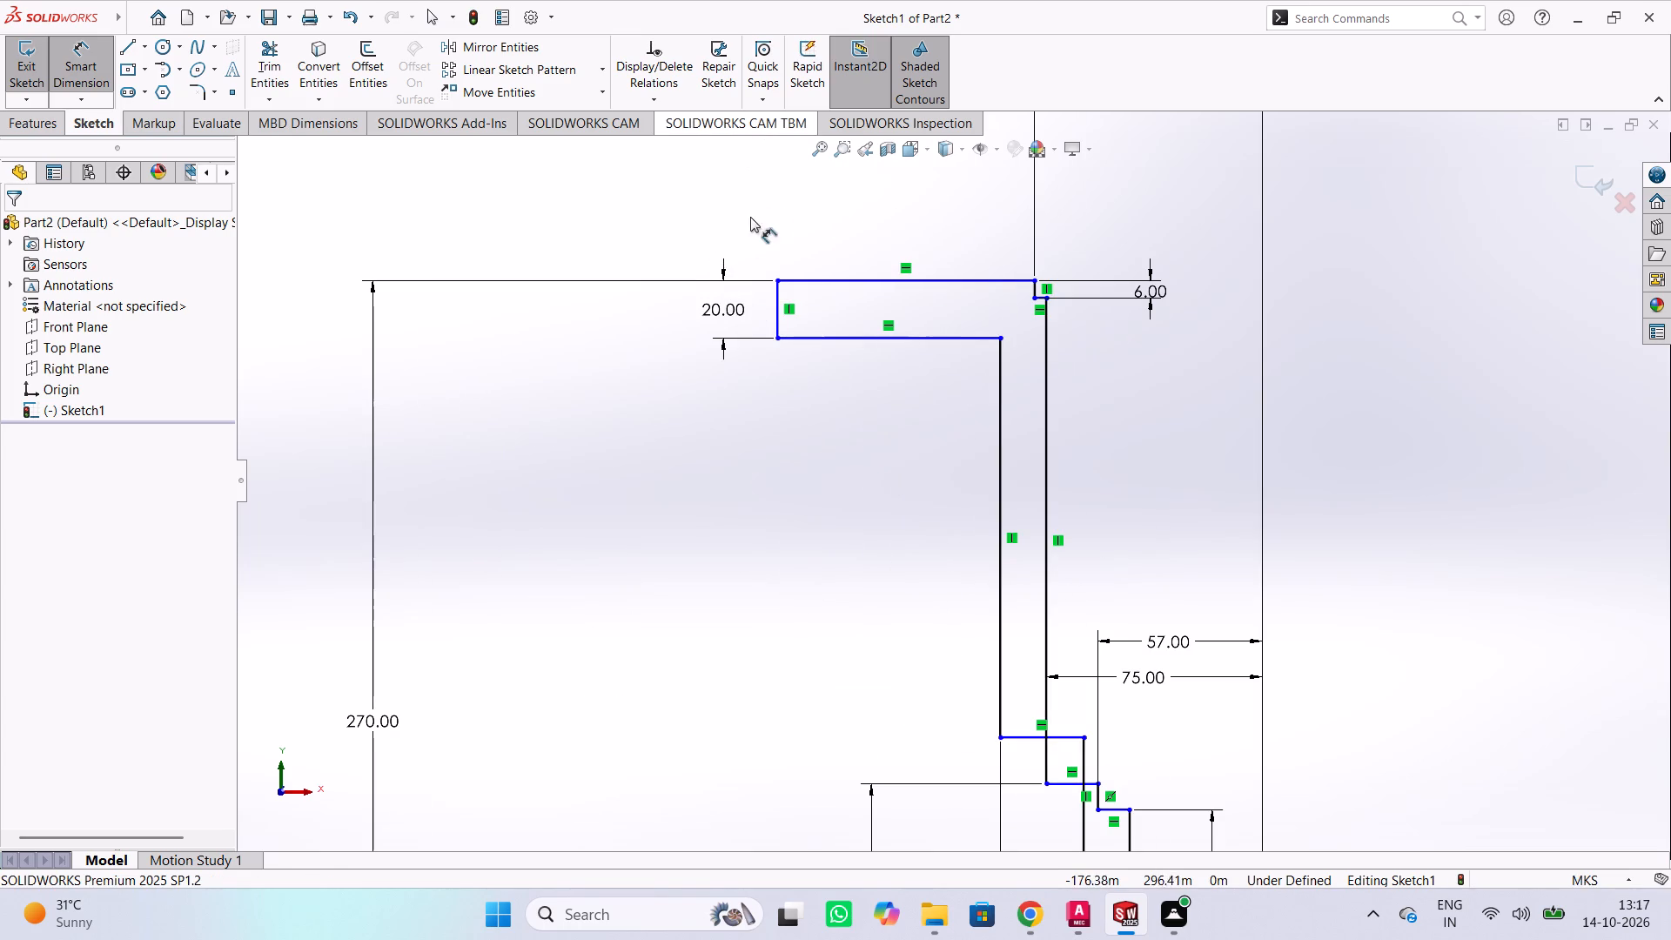
left_click(777, 318)
scroll(900, 441, "down", 2)
scroll(900, 441, "up", 2)
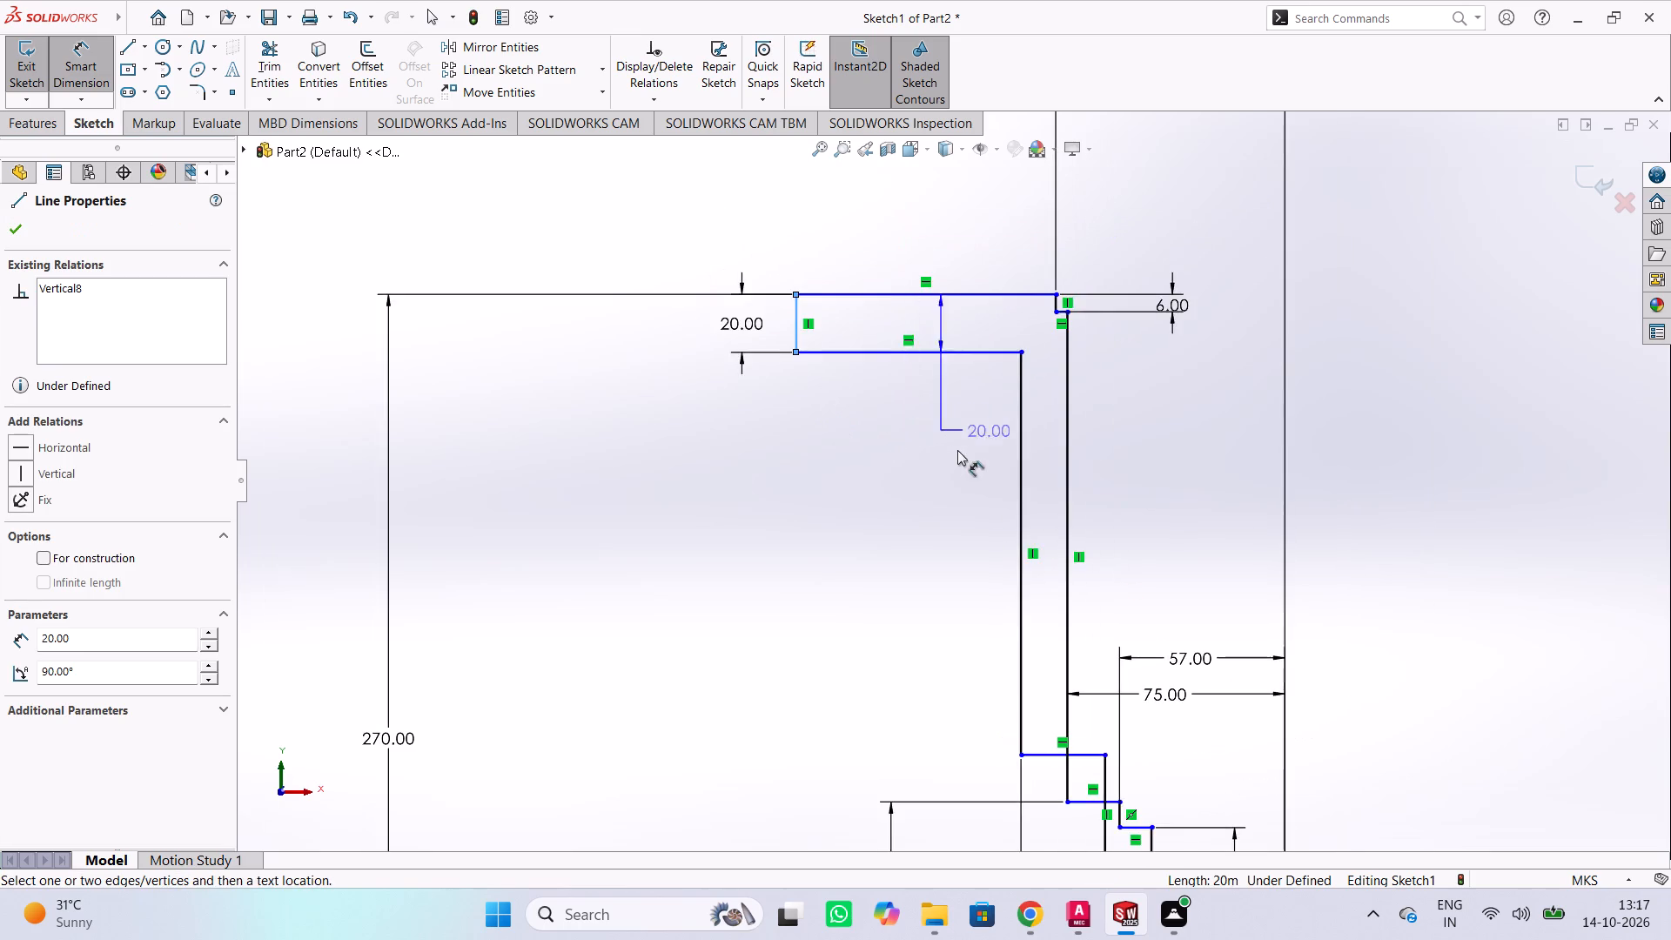
scroll(960, 460, "up", 3)
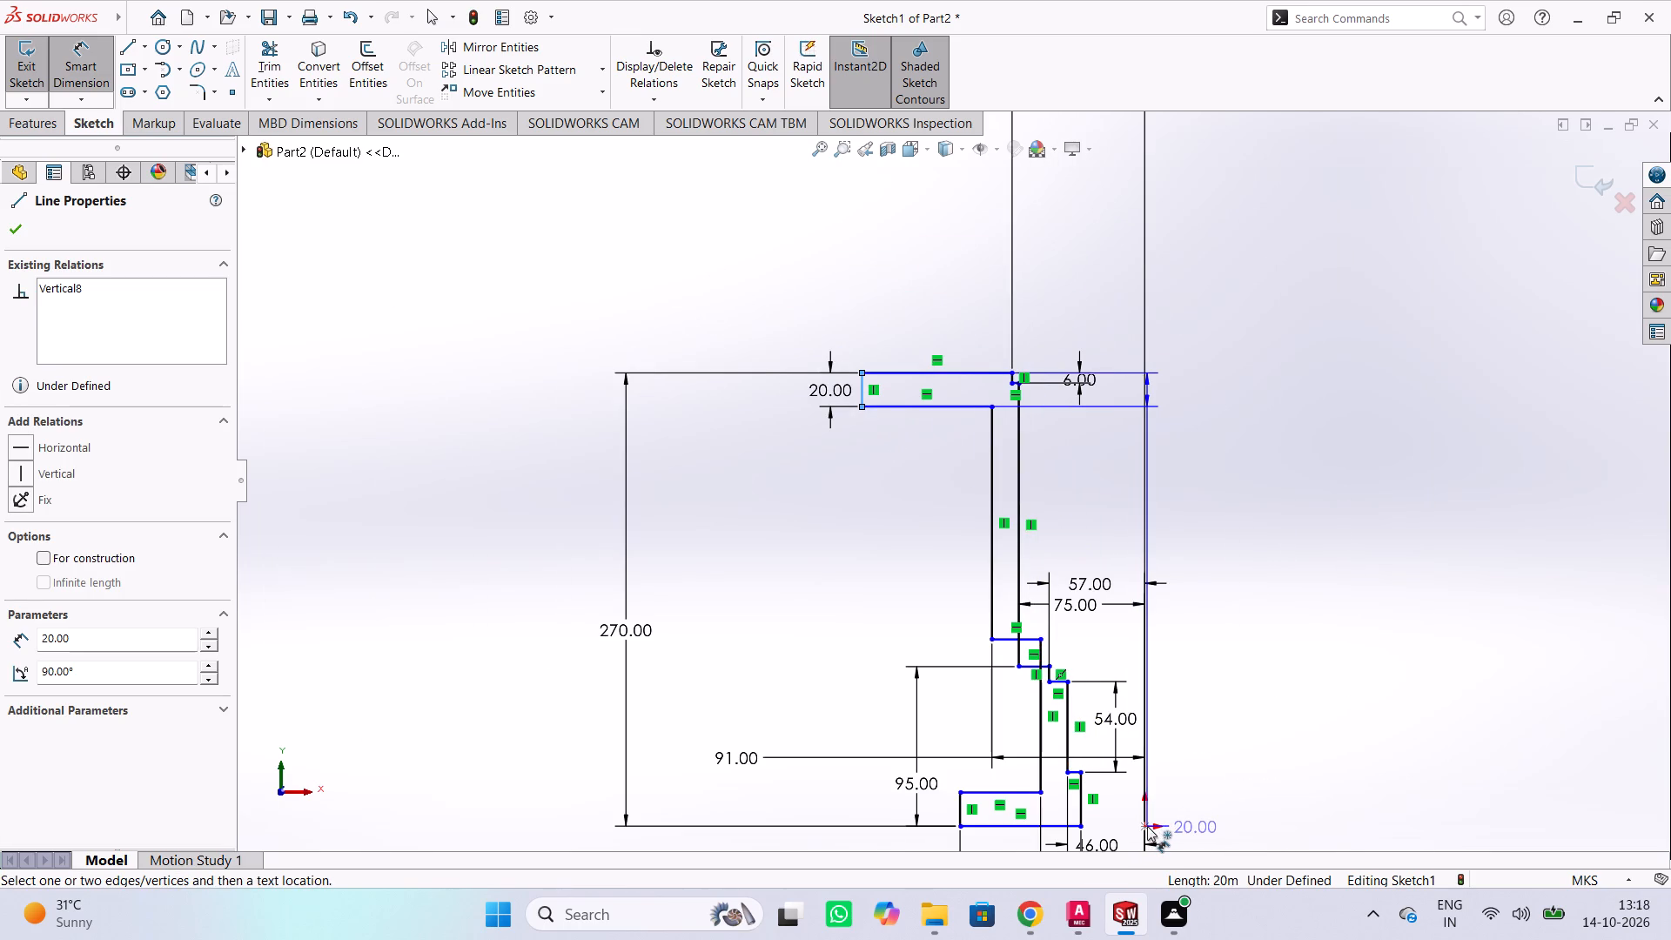
left_click(1146, 826)
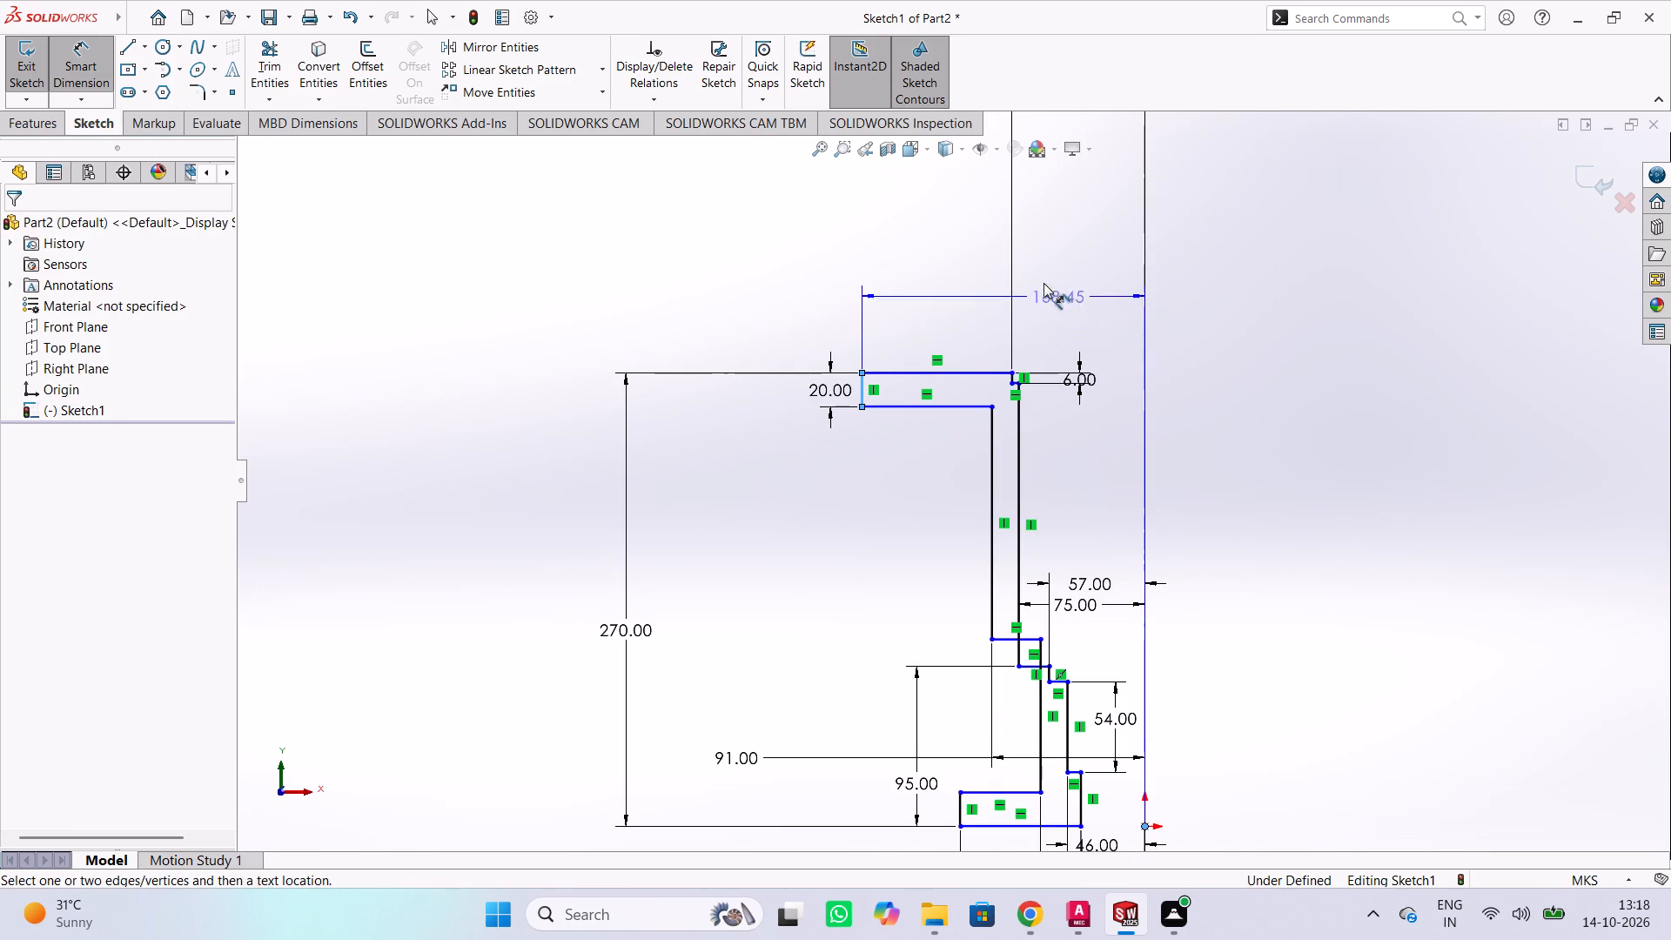
left_click(959, 261)
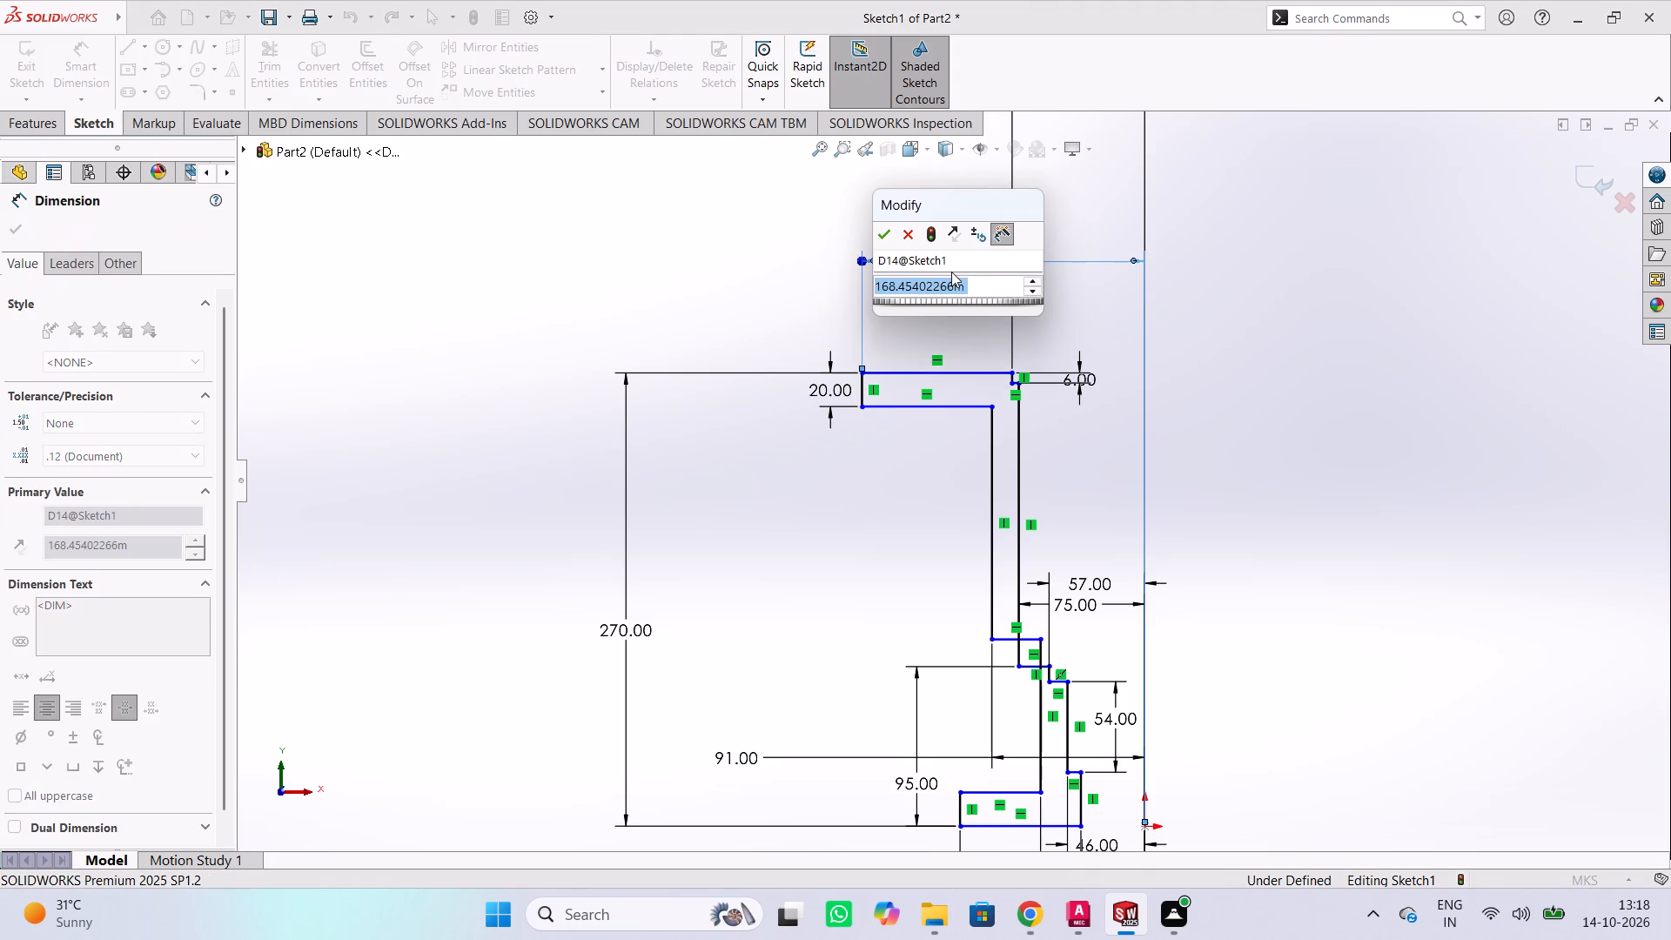
type("250")
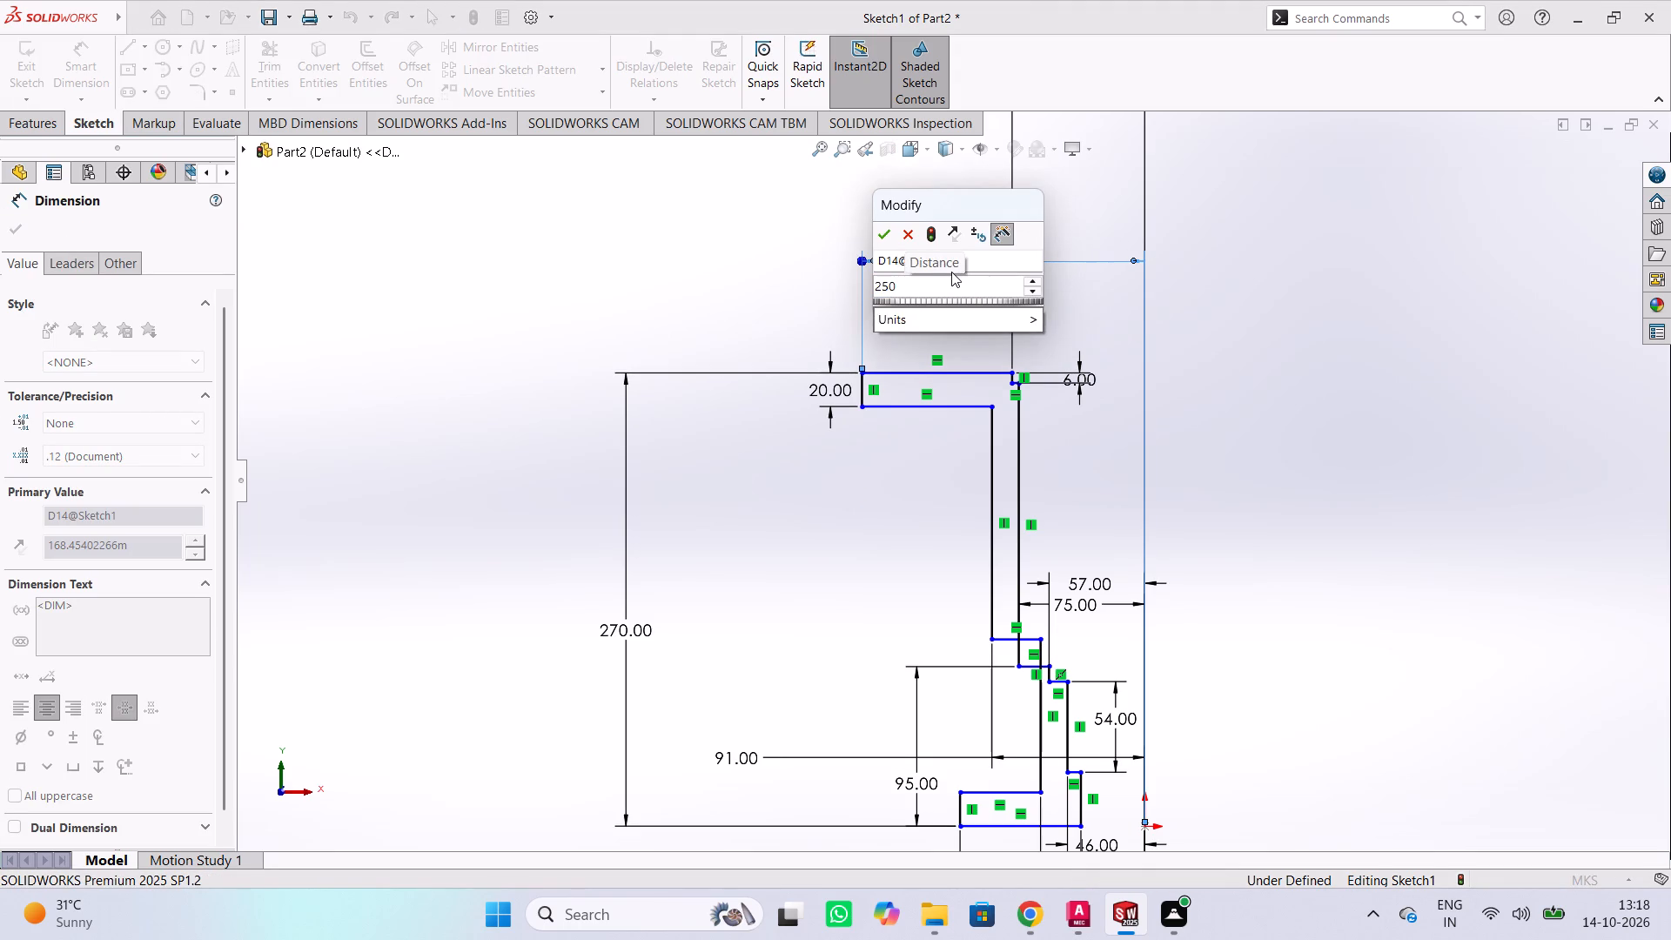
key("slash")
key("2")
key("Return")
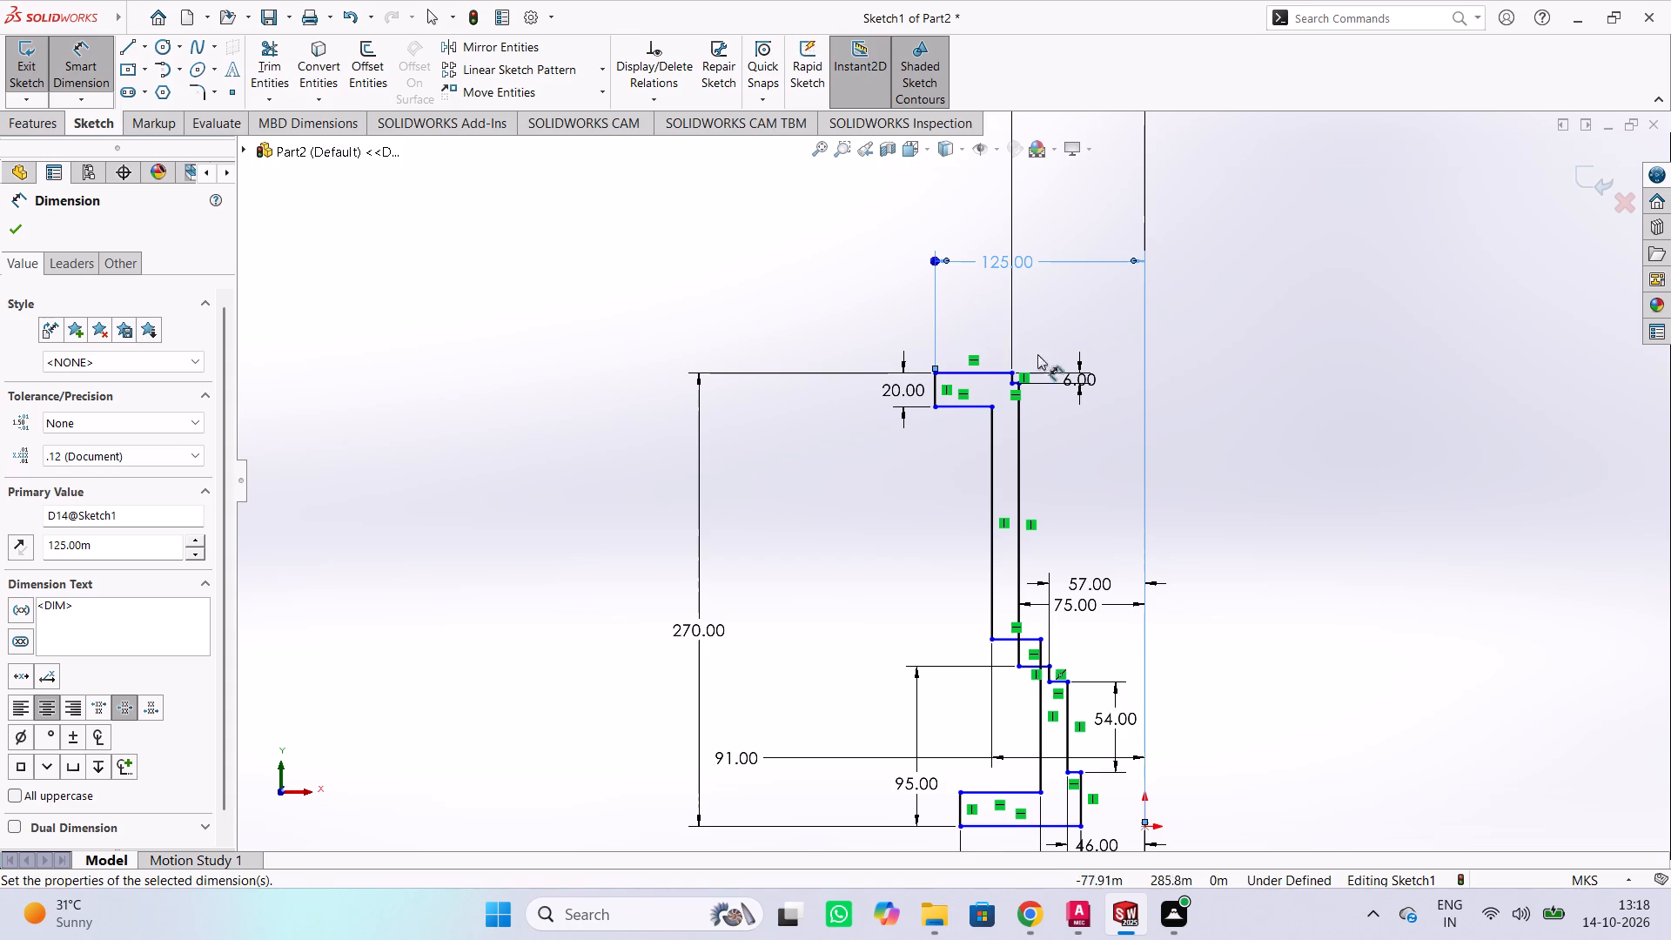
scroll(1057, 437, "up", 2)
scroll(1062, 415, "down", 2)
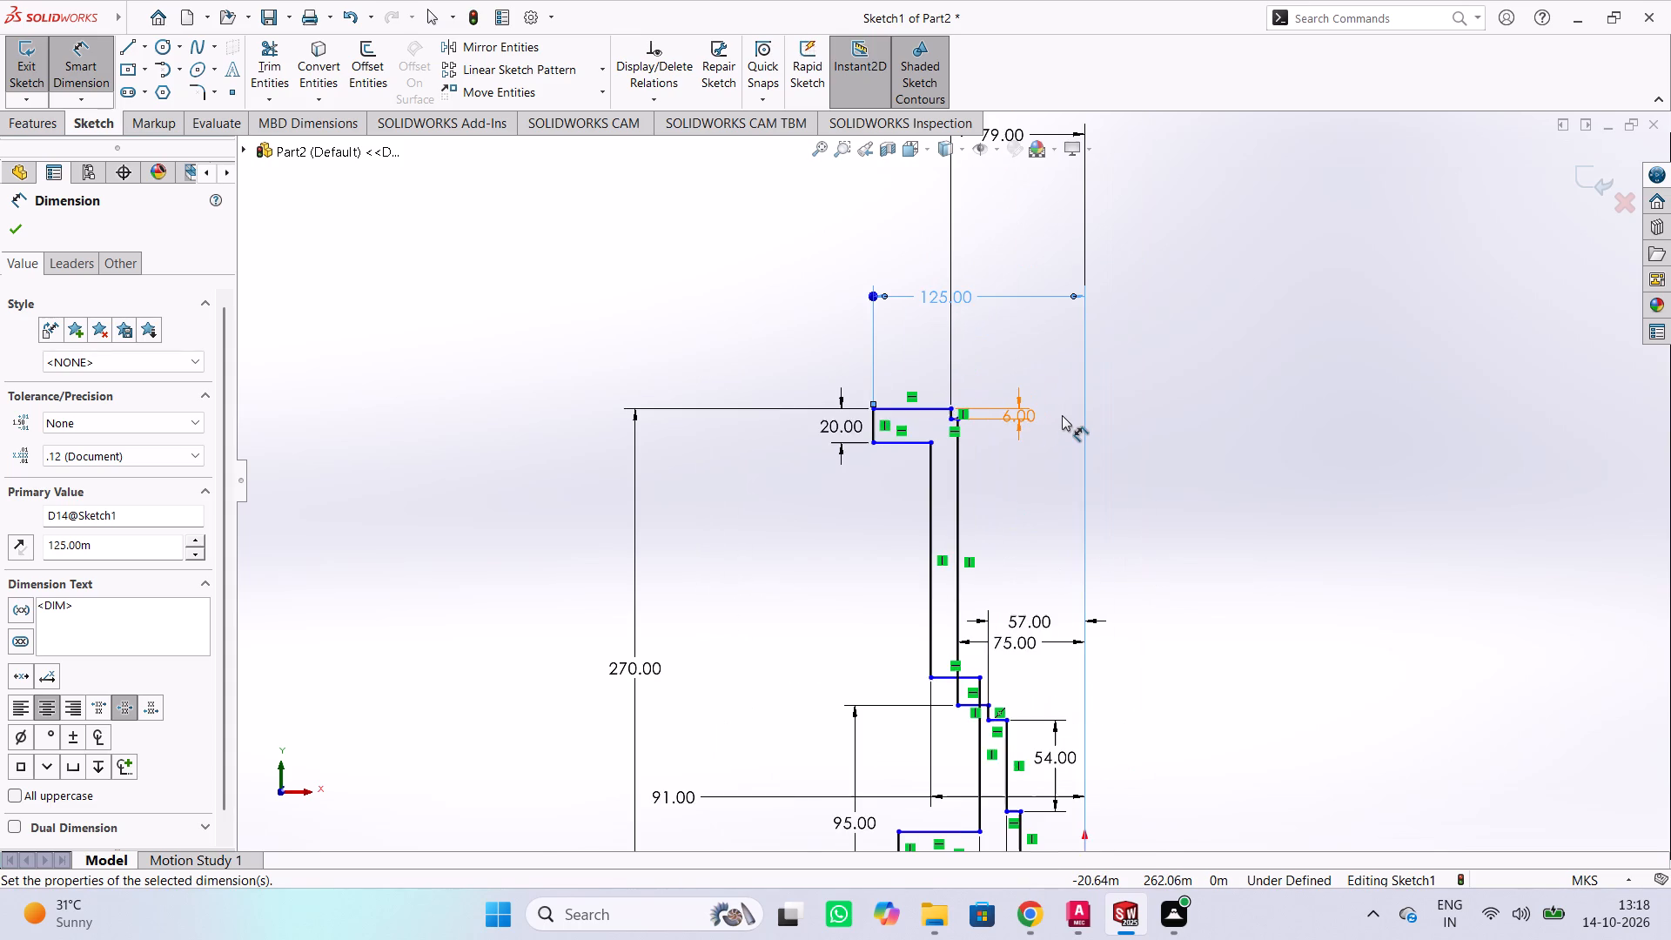
Examine the stepped profile from the top flange down to the lower bore steps for edges that still lack dimensions.
scroll(1062, 415, "down", 1)
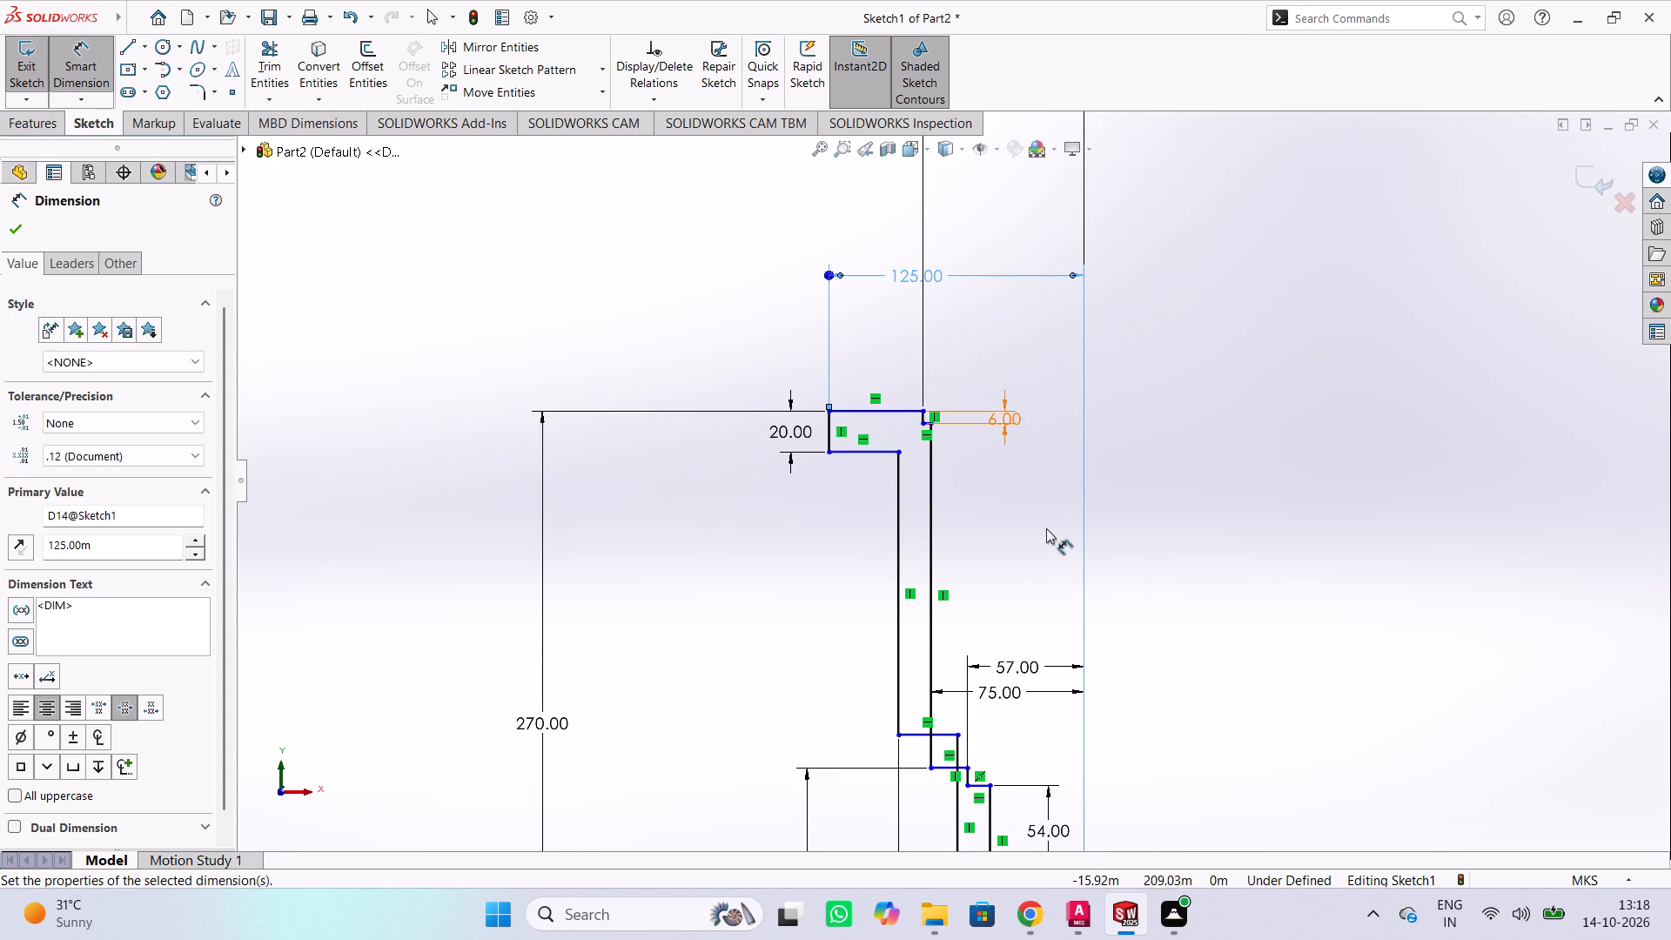
scroll(1033, 581, "up", 1)
scroll(1022, 555, "down", 1)
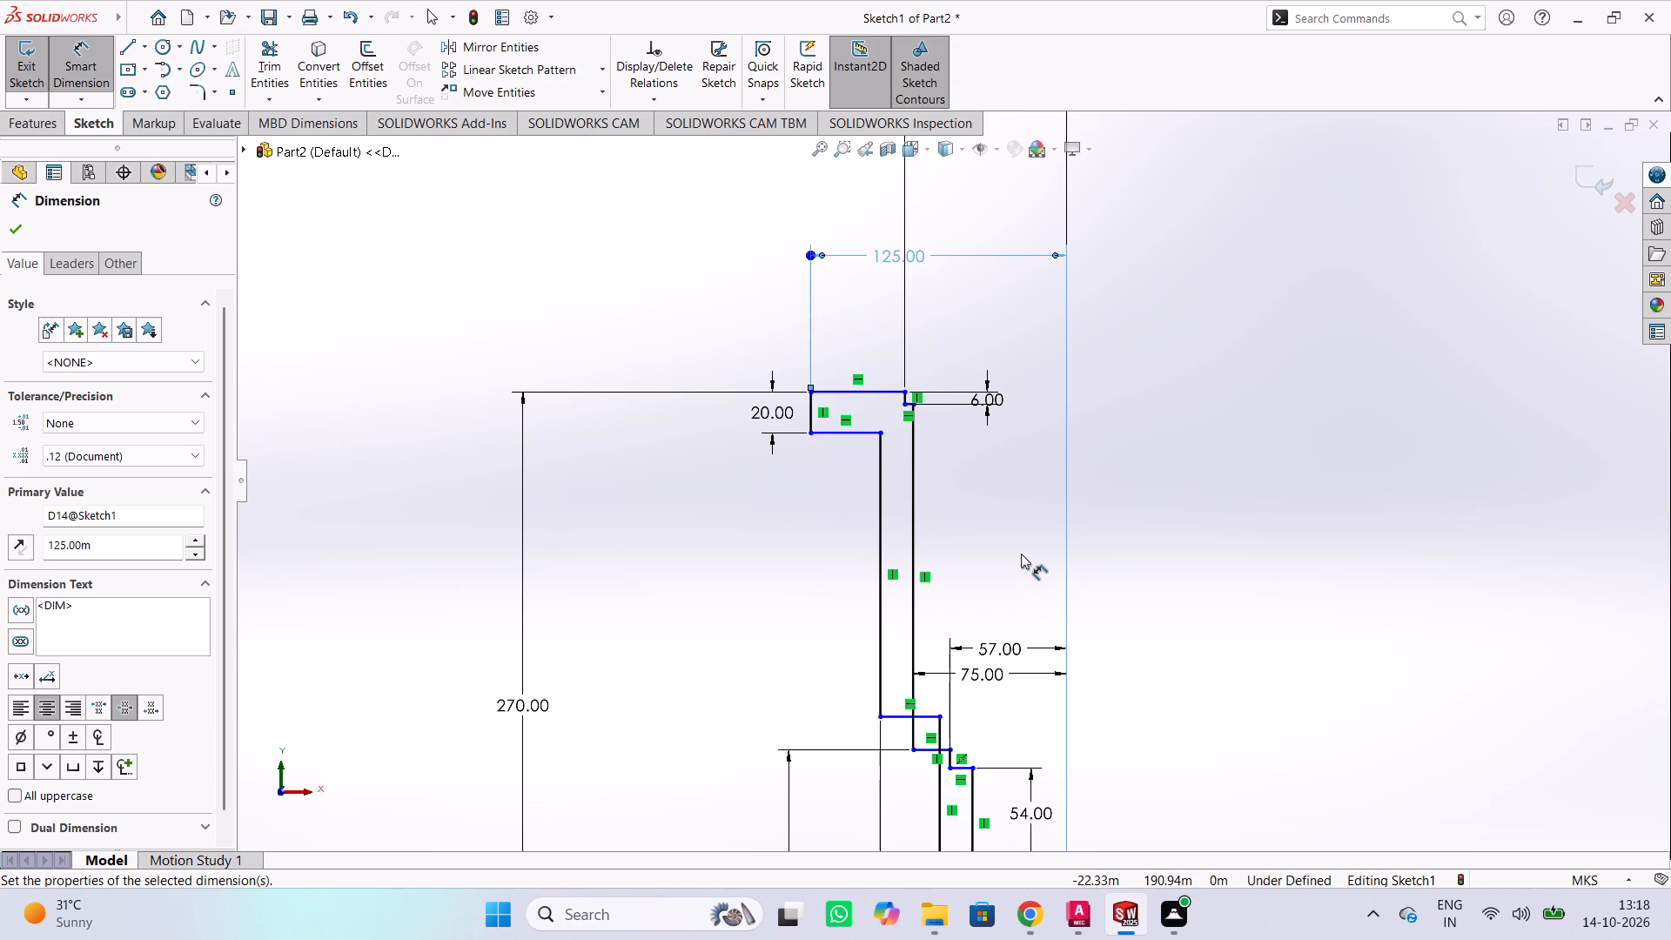
scroll(1010, 550, "down", 2)
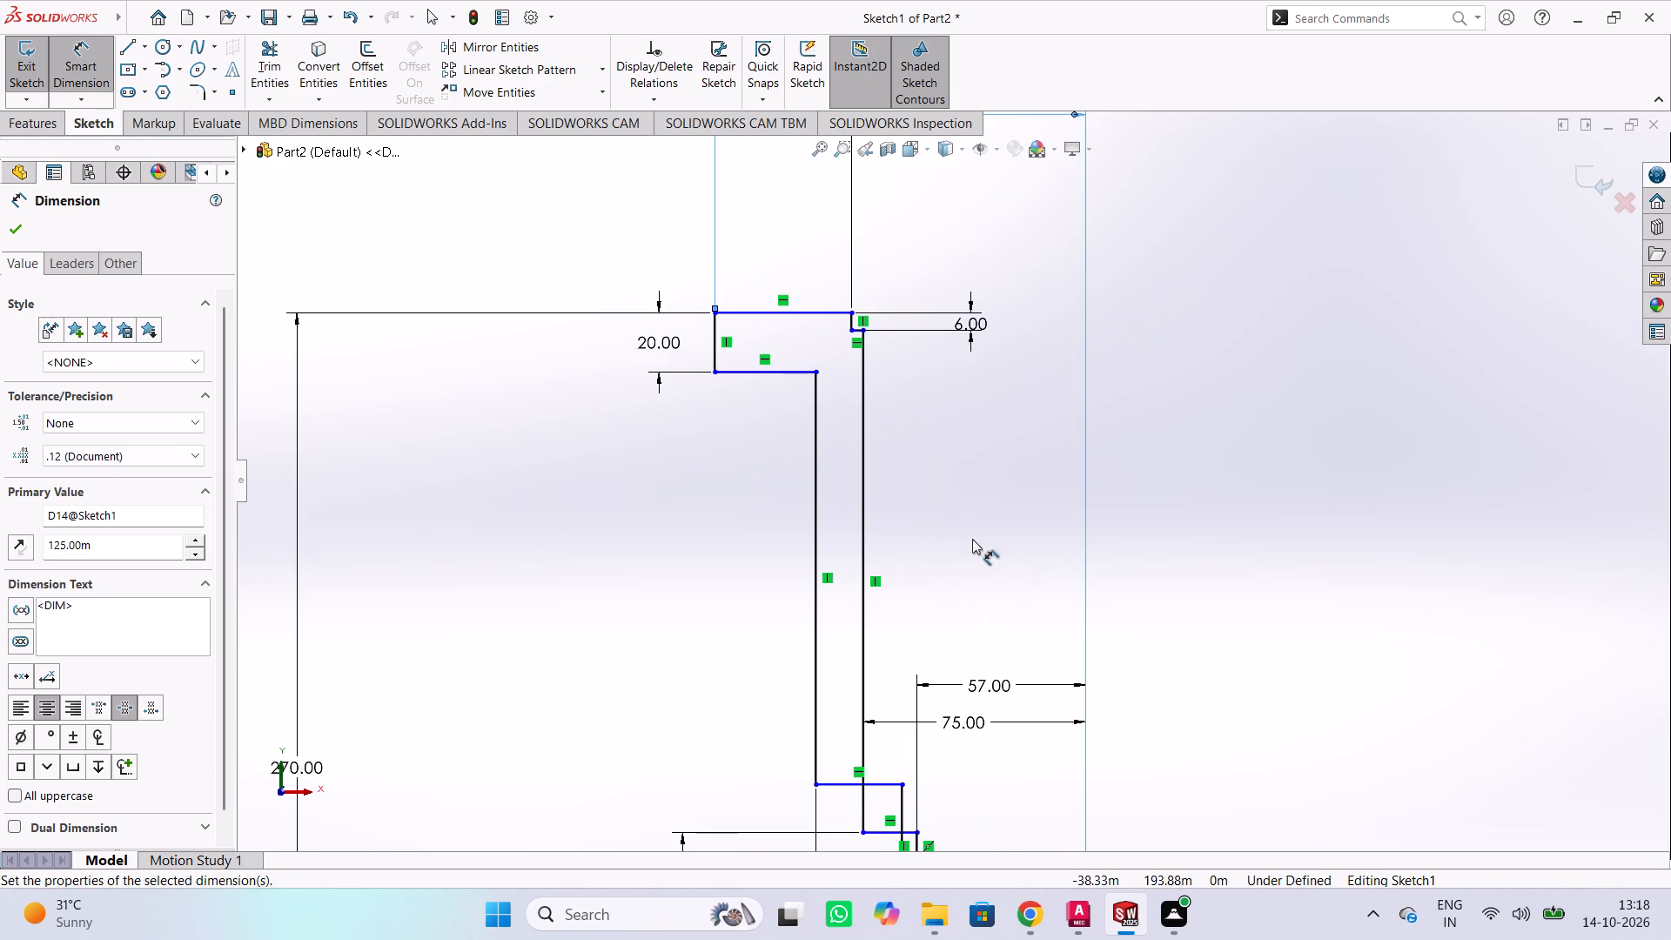
scroll(968, 498, "down", 2)
scroll(970, 488, "up", 4)
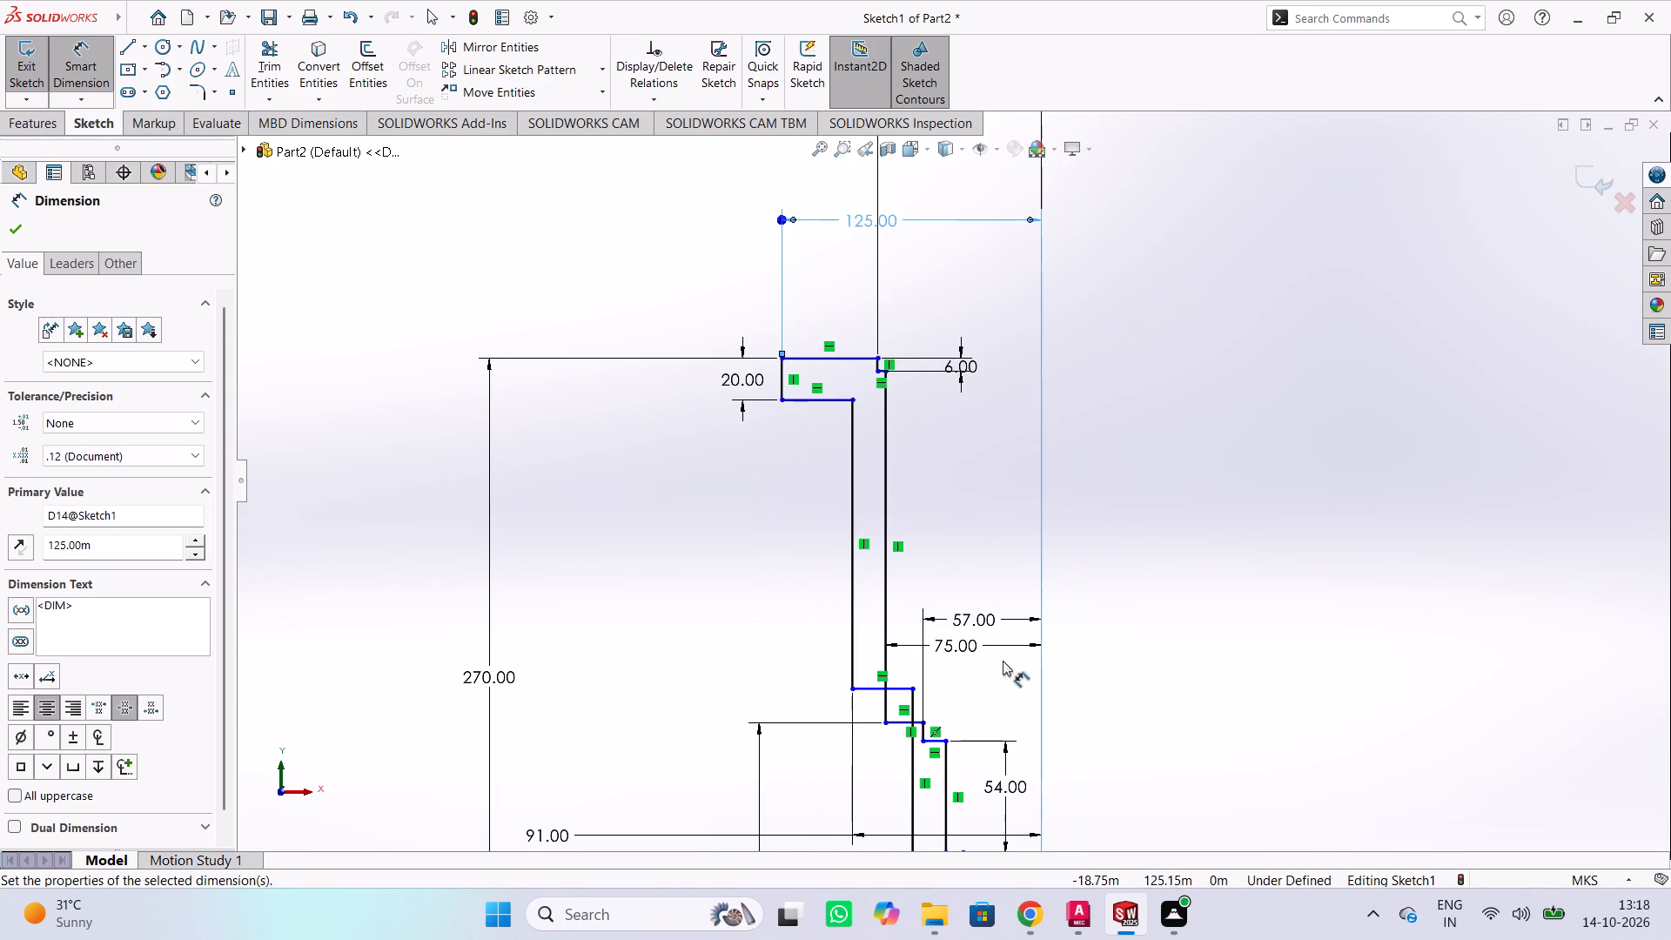
scroll(992, 674, "down", 1)
scroll(1005, 563, "down", 2)
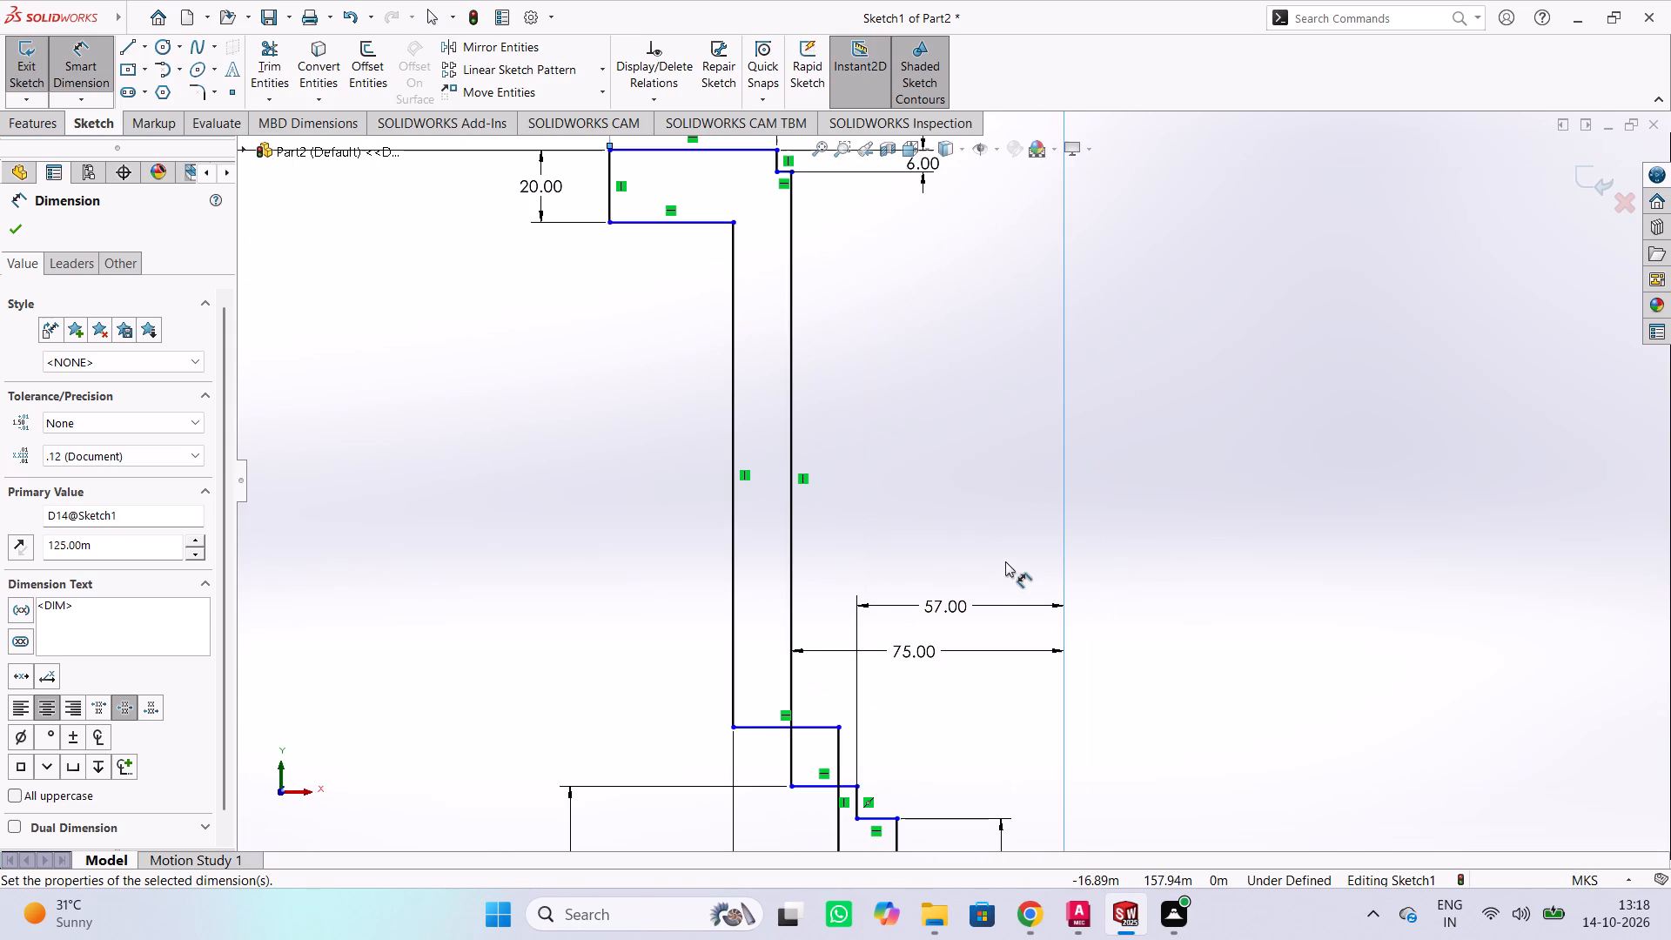
scroll(956, 647, "down", 2)
scroll(954, 655, "up", 1)
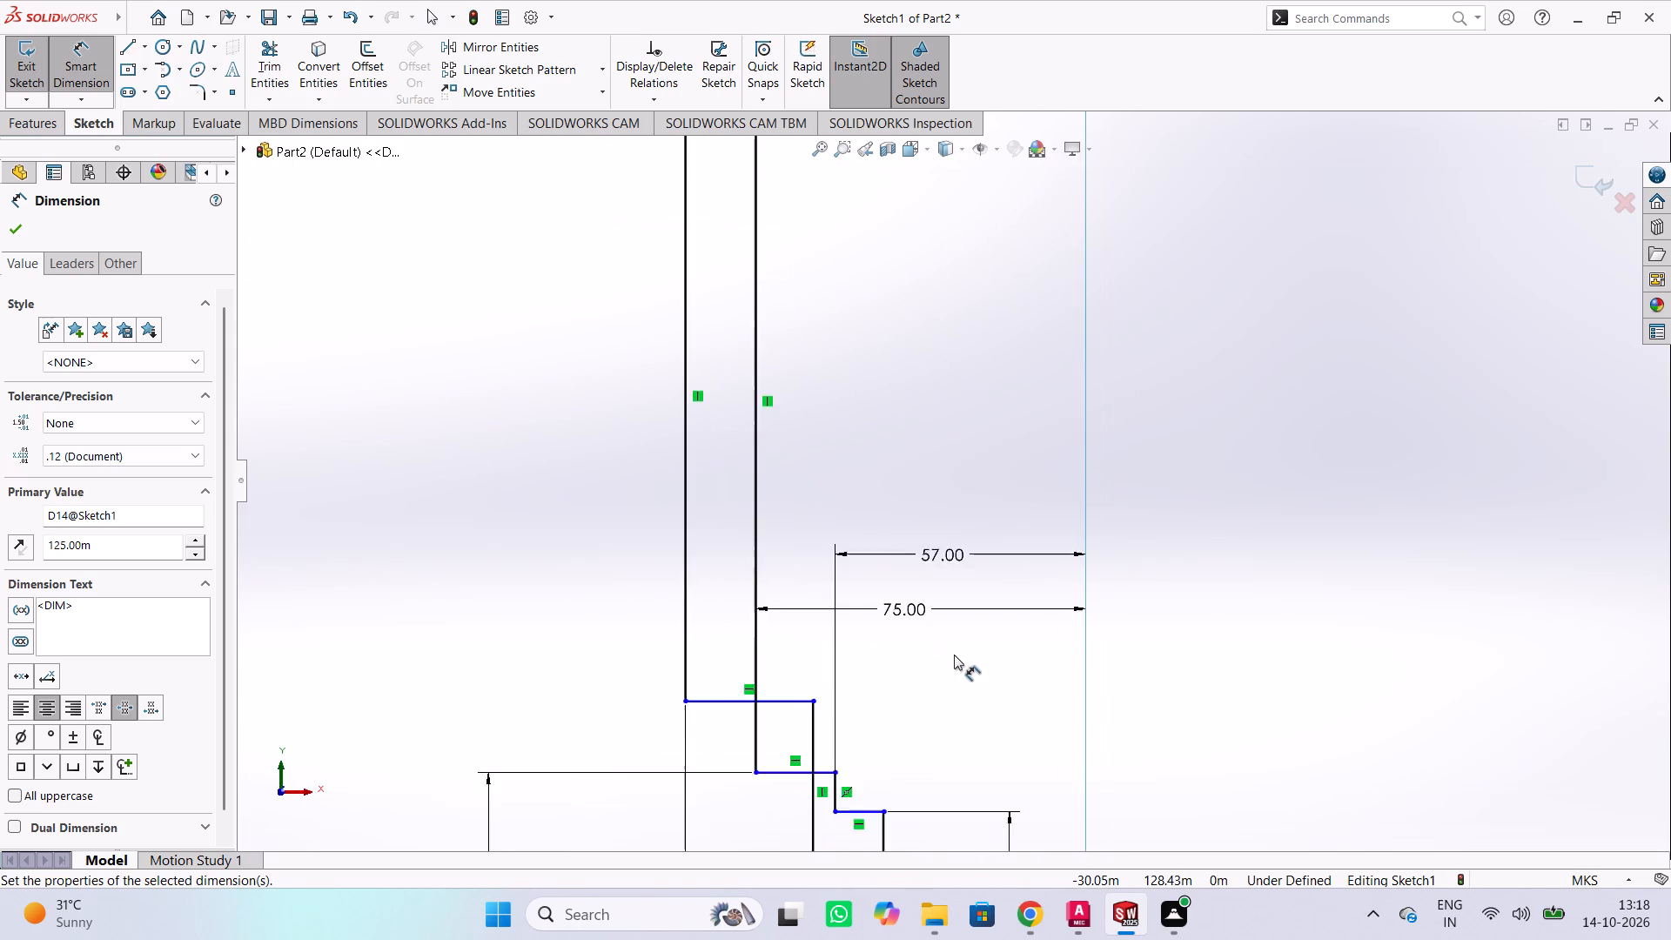
scroll(954, 655, "up", 1)
scroll(954, 690, "down", 1)
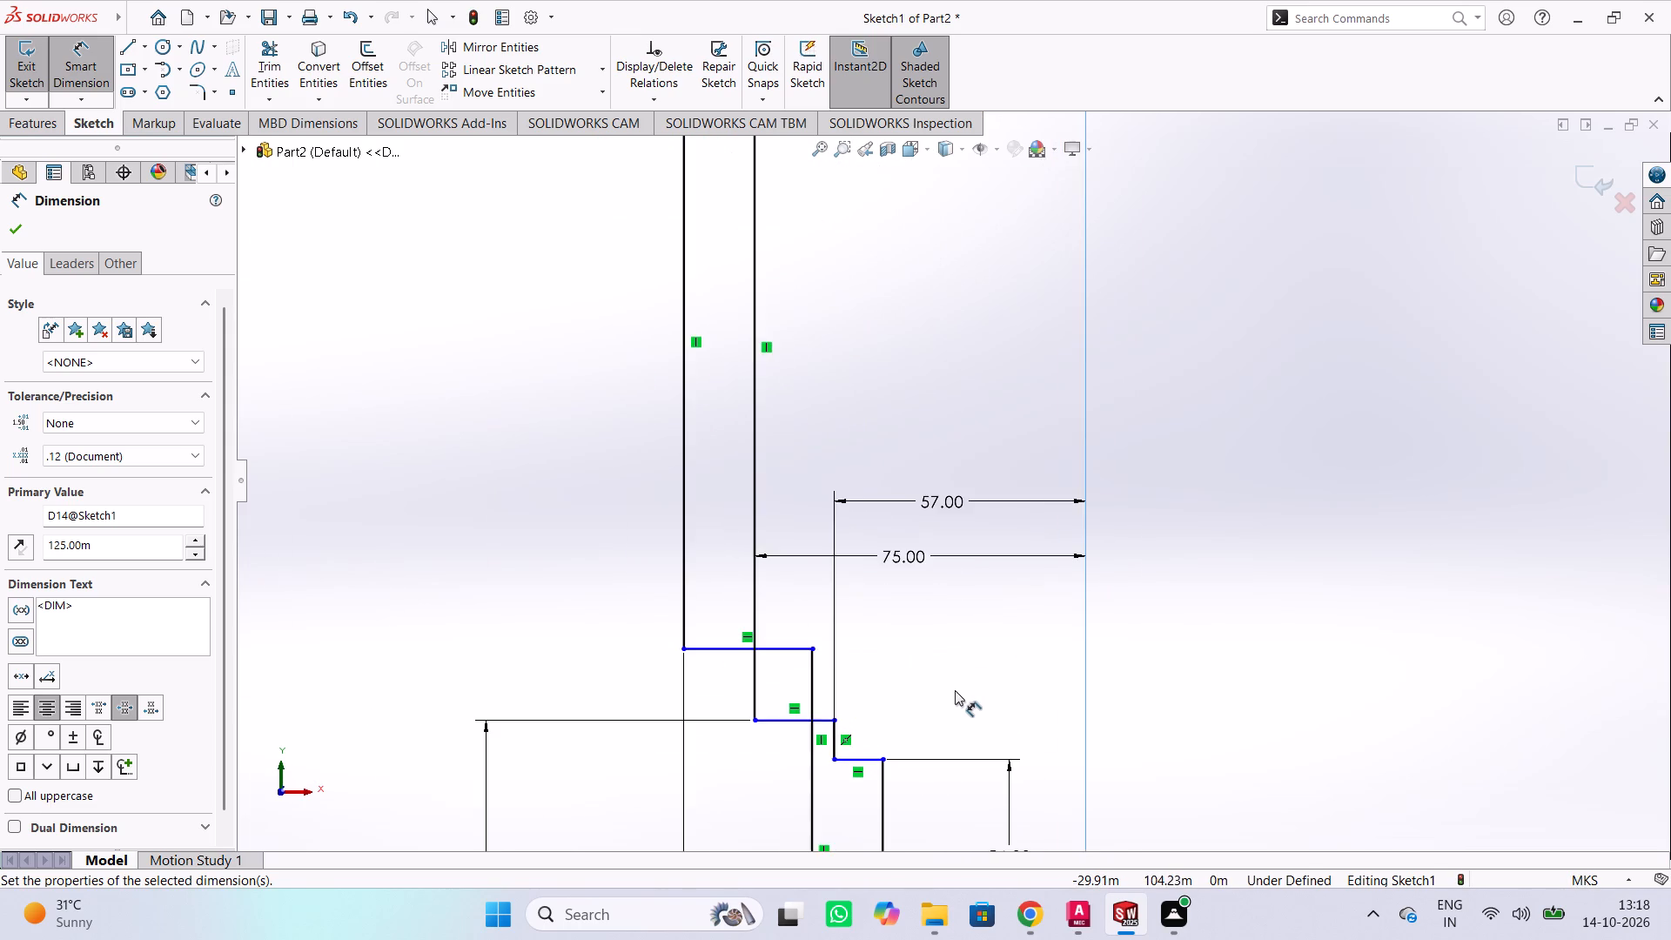
scroll(955, 690, "up", 4)
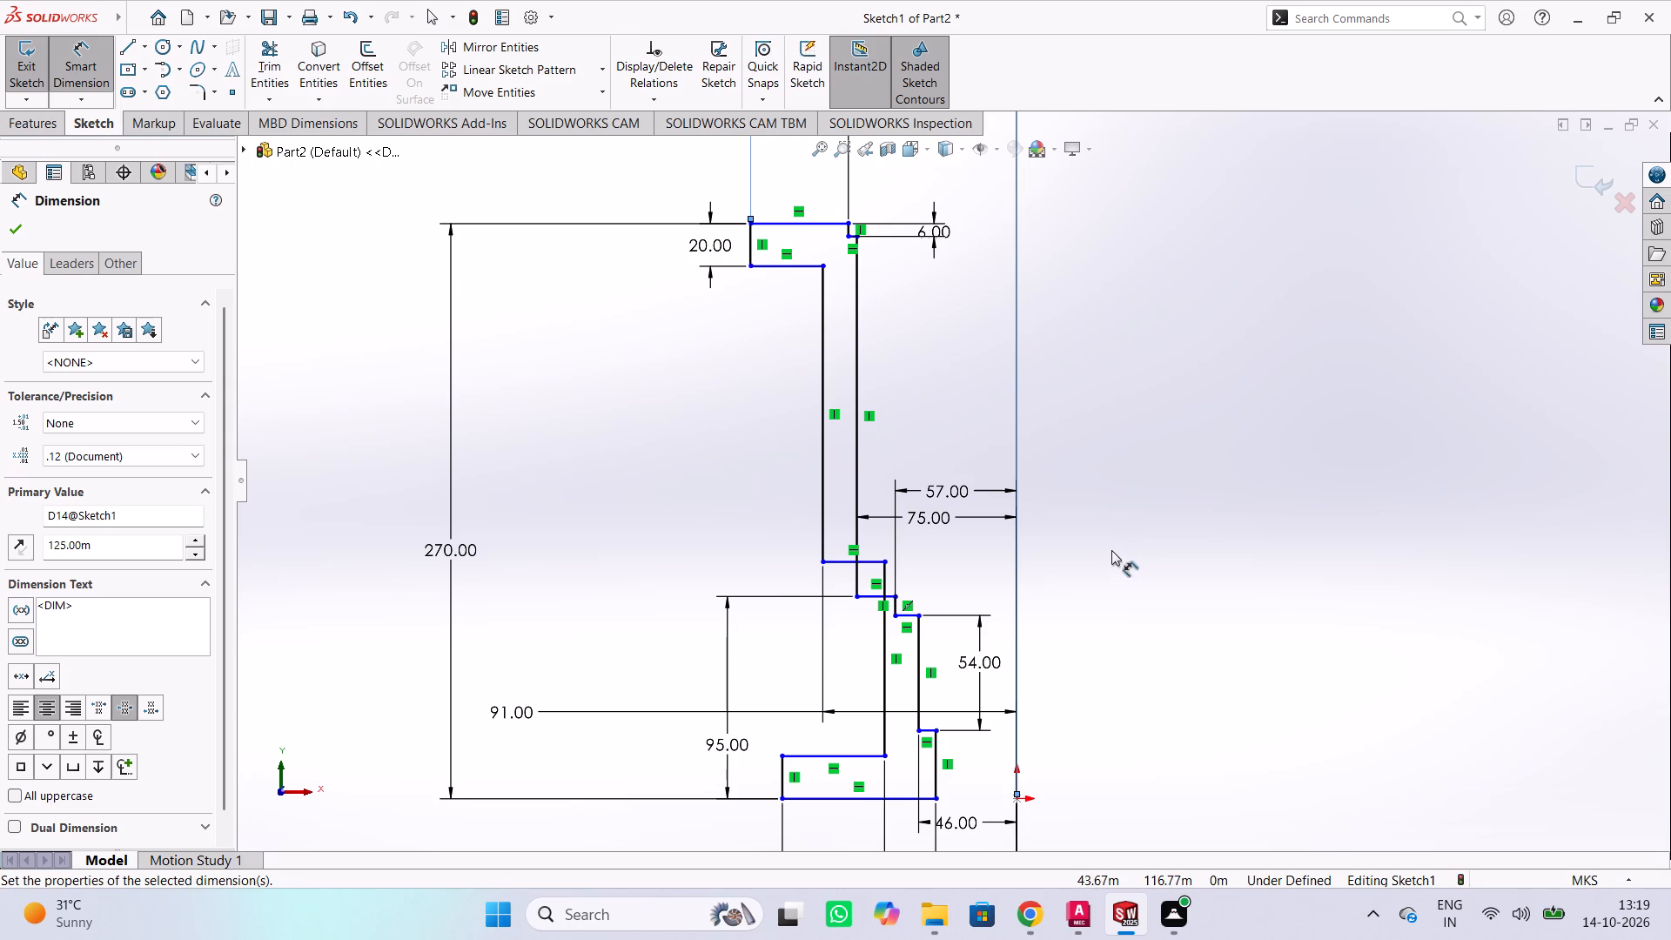
scroll(1122, 550, "down", 4)
scroll(1122, 550, "up", 3)
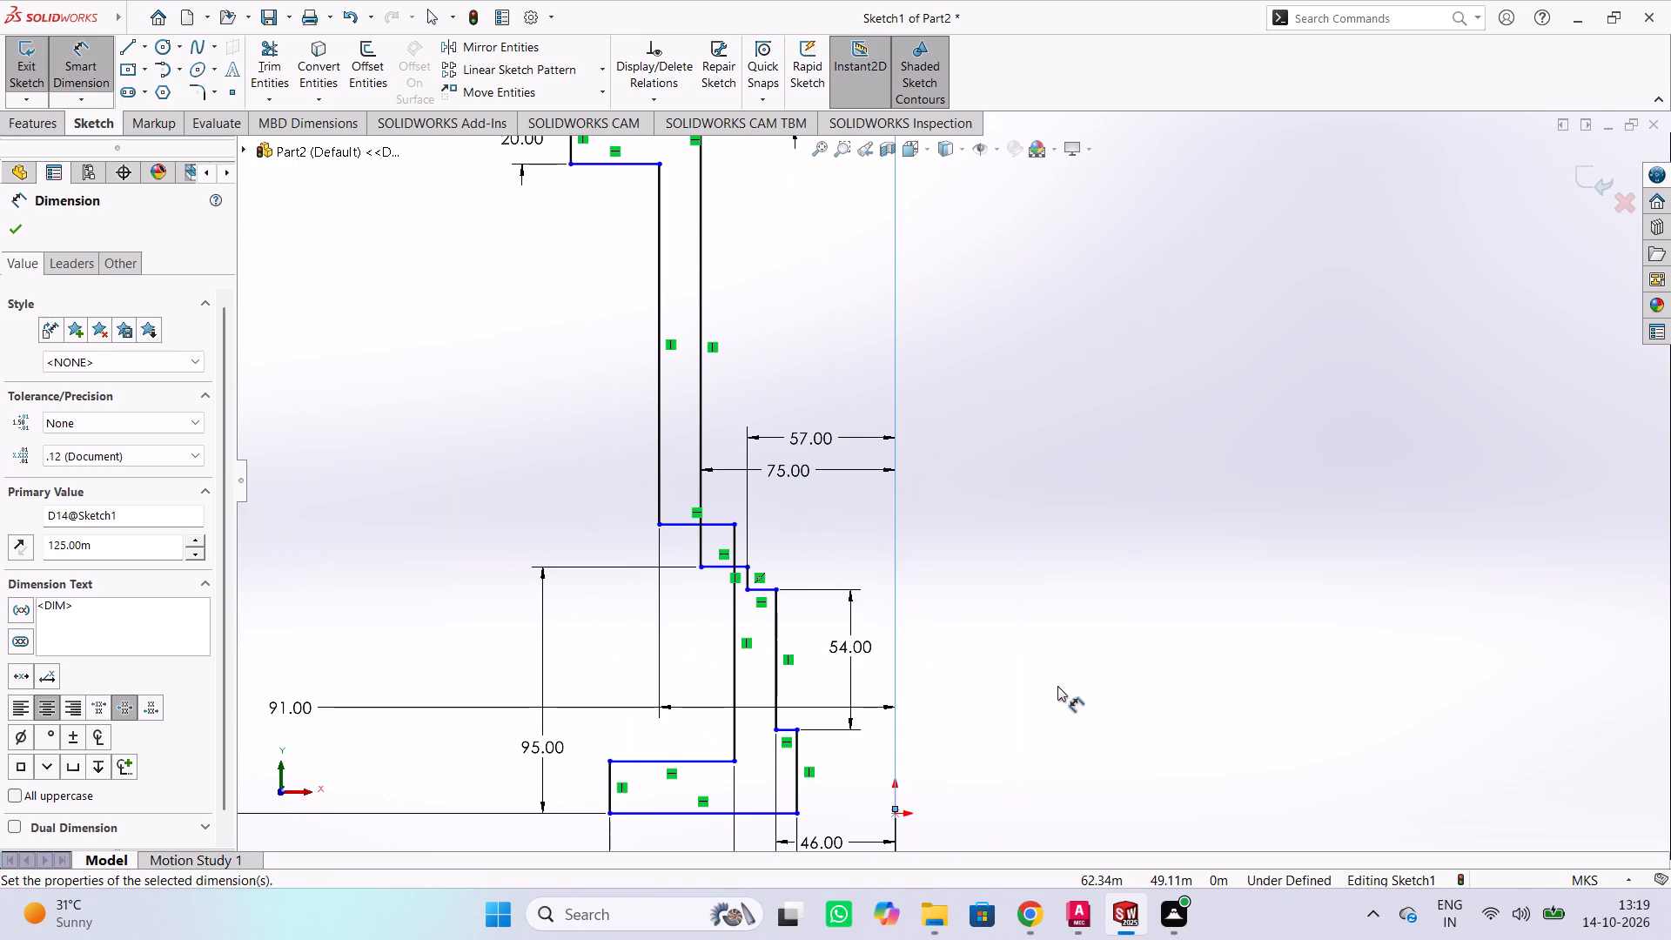
scroll(933, 537, "down", 3)
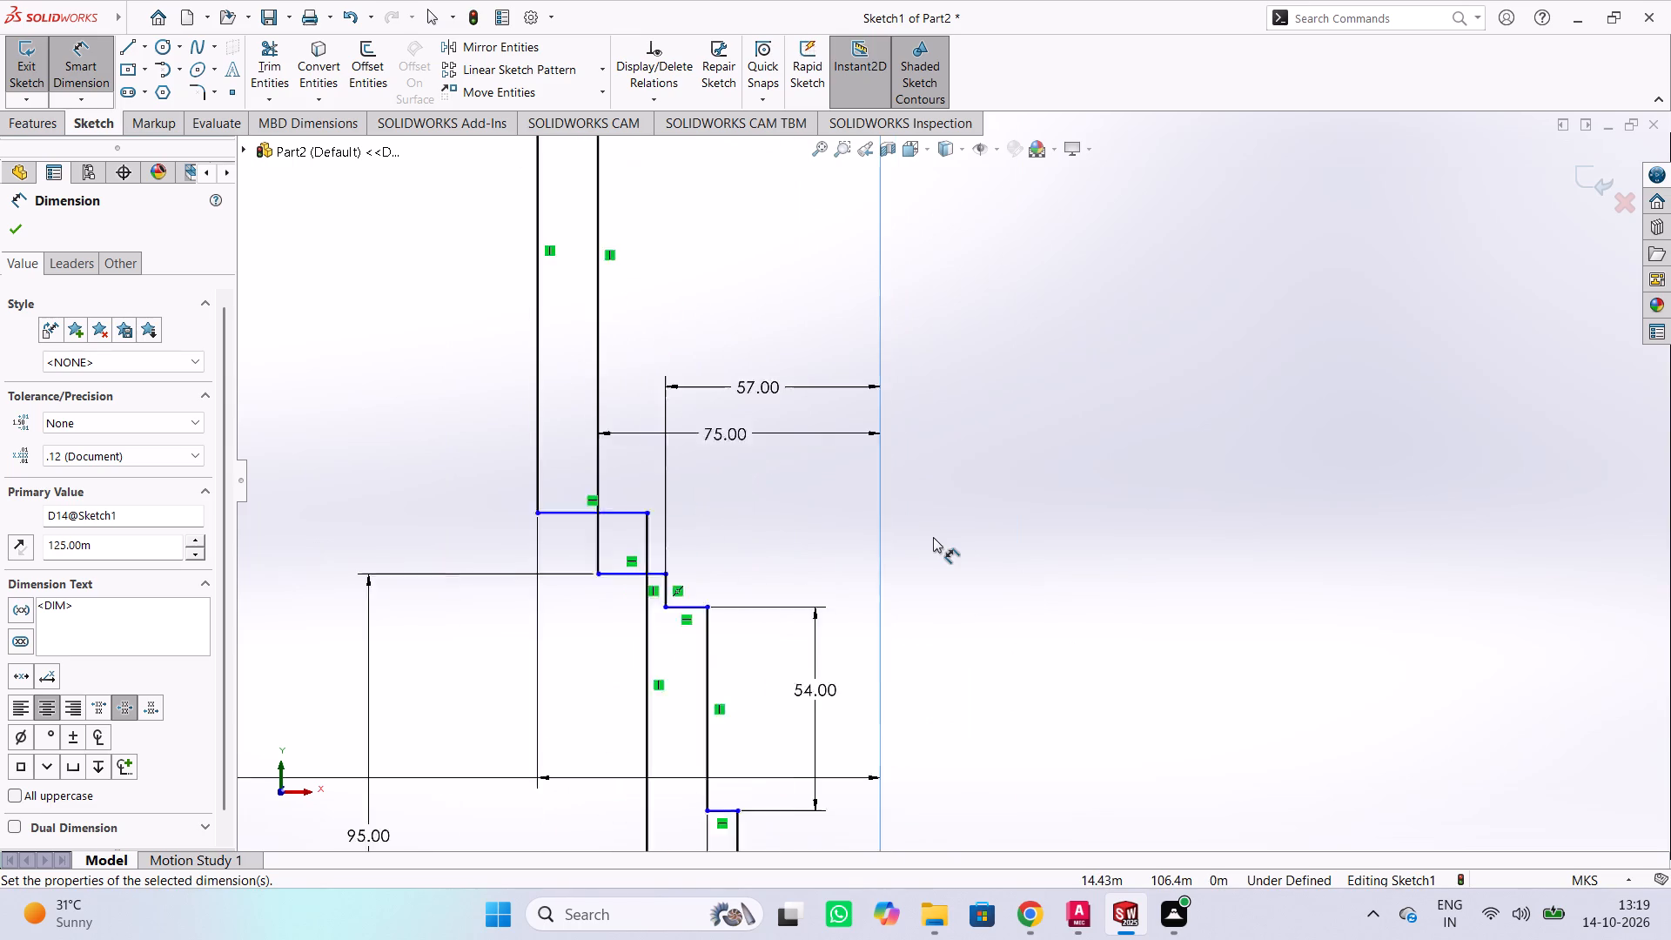
scroll(933, 537, "up", 6)
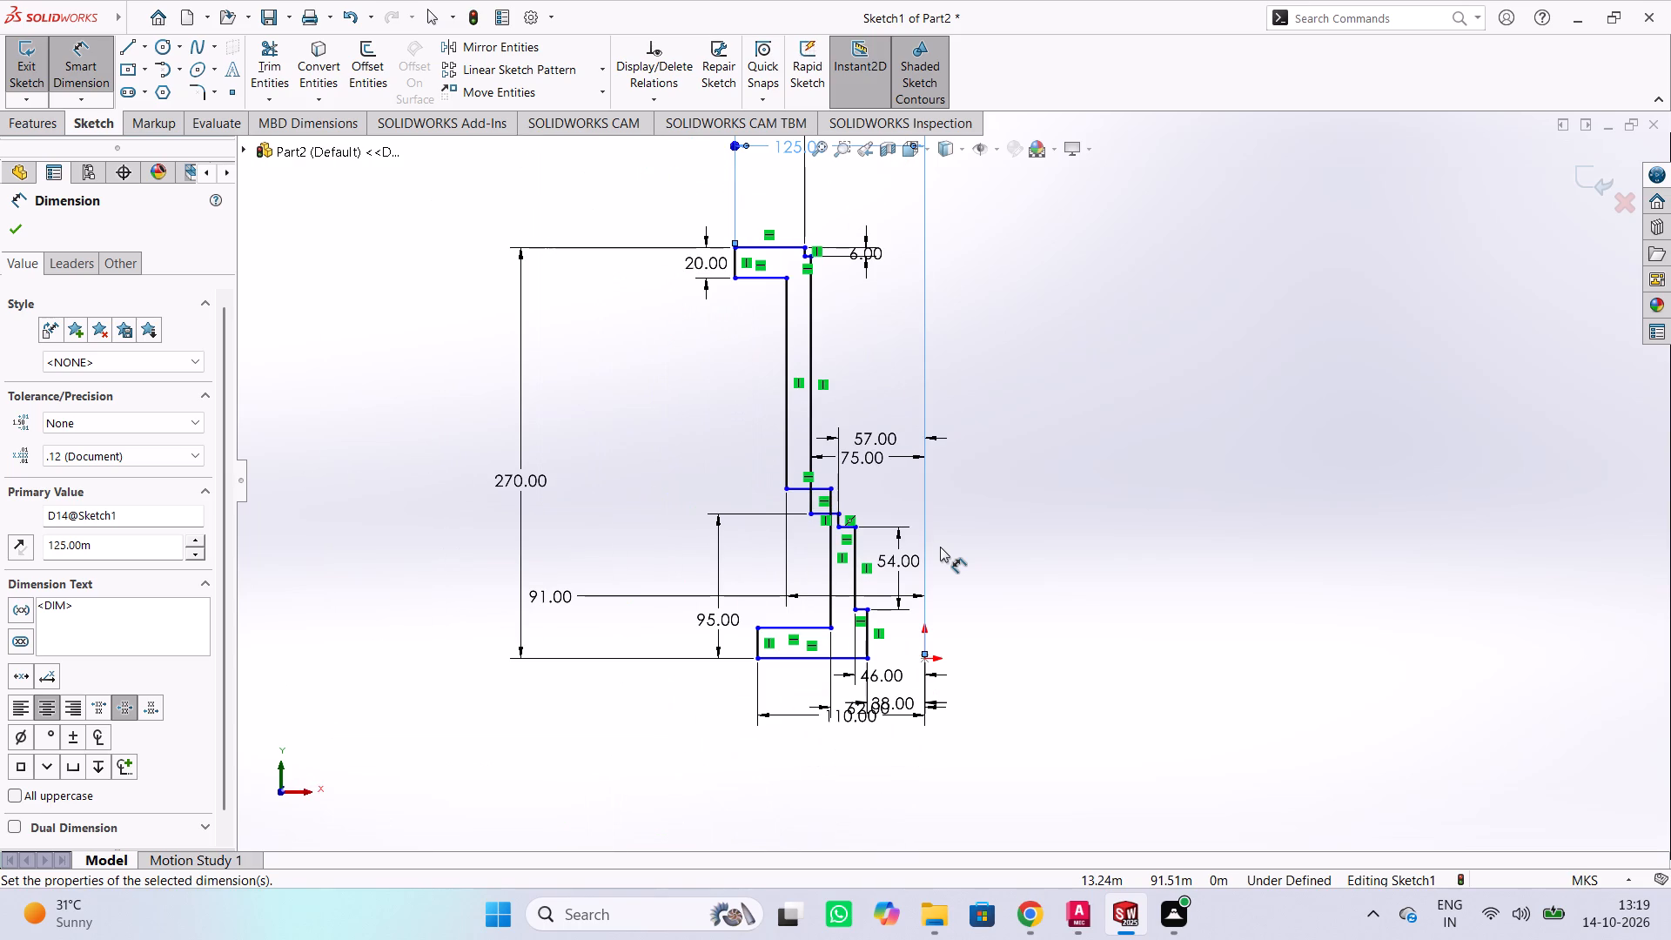
Dimension the length of the bottom flange's outer vertical edge as 20 m.
scroll(1074, 537, "down", 2)
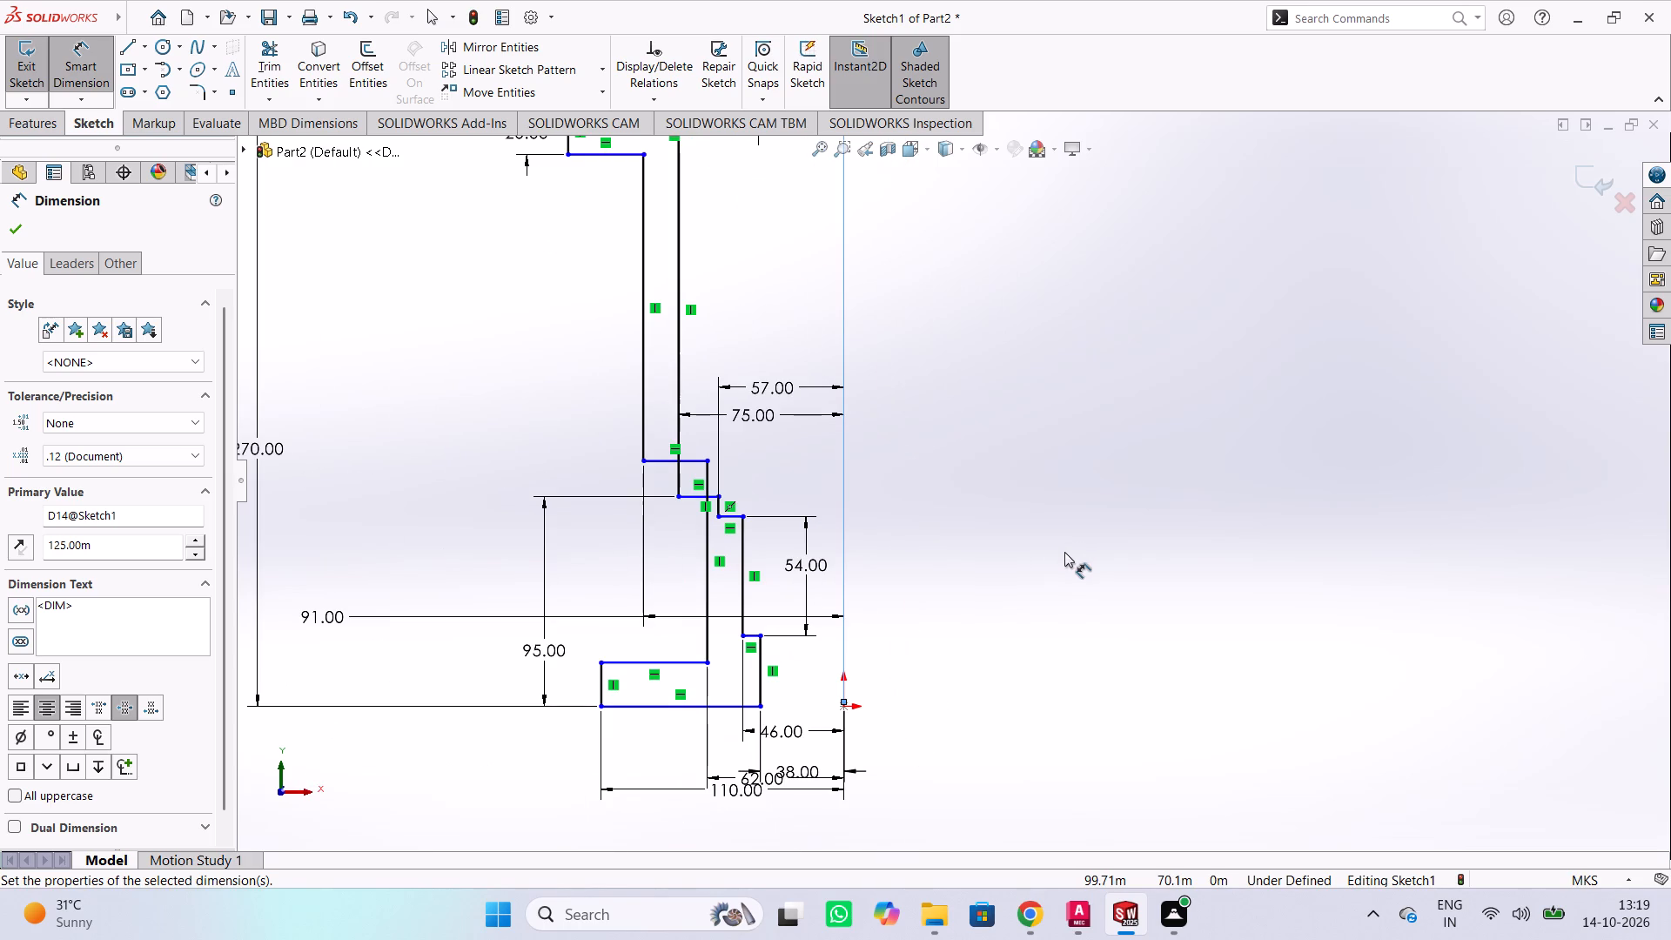
left_click(601, 681)
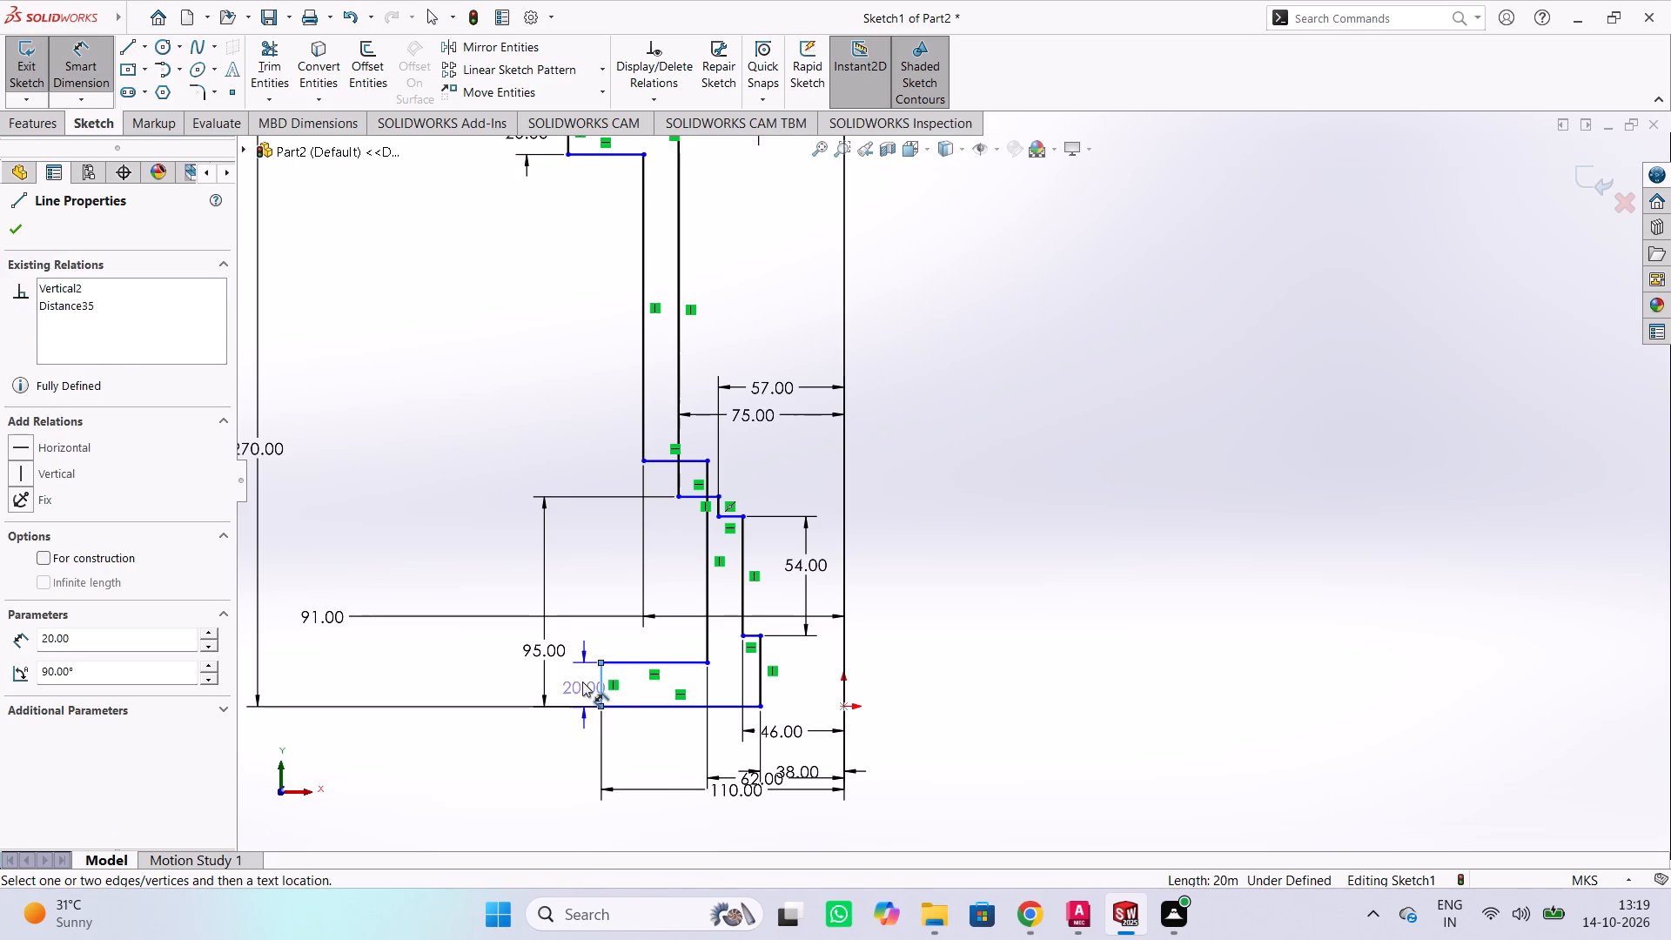
left_click(582, 681)
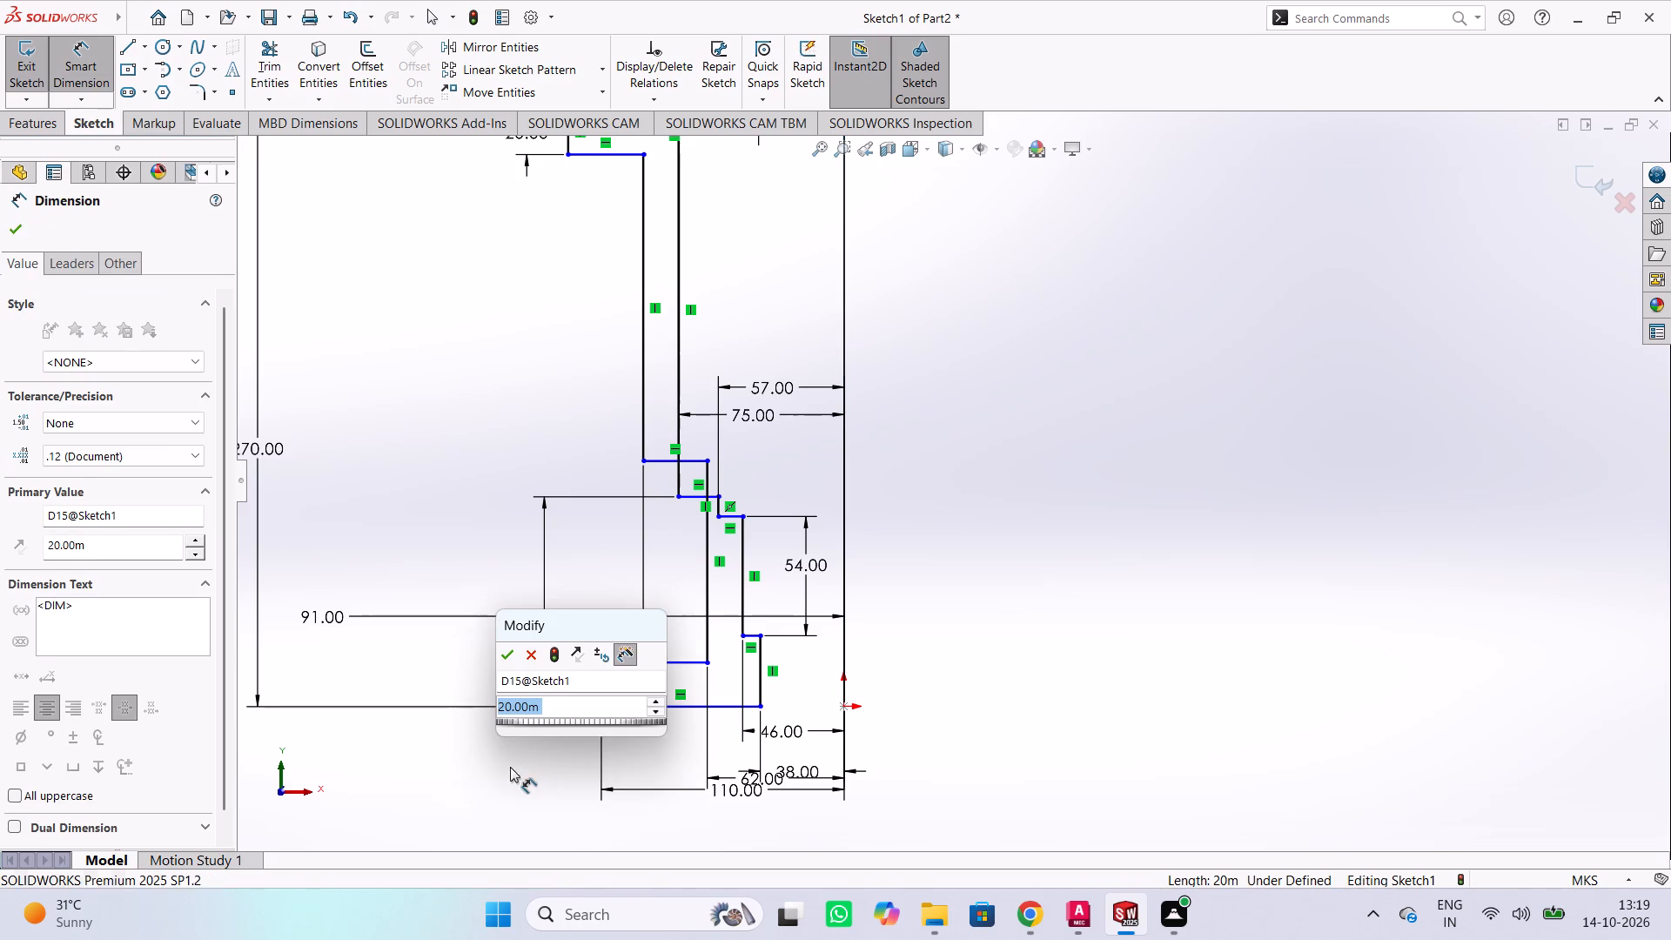
left_click(508, 656)
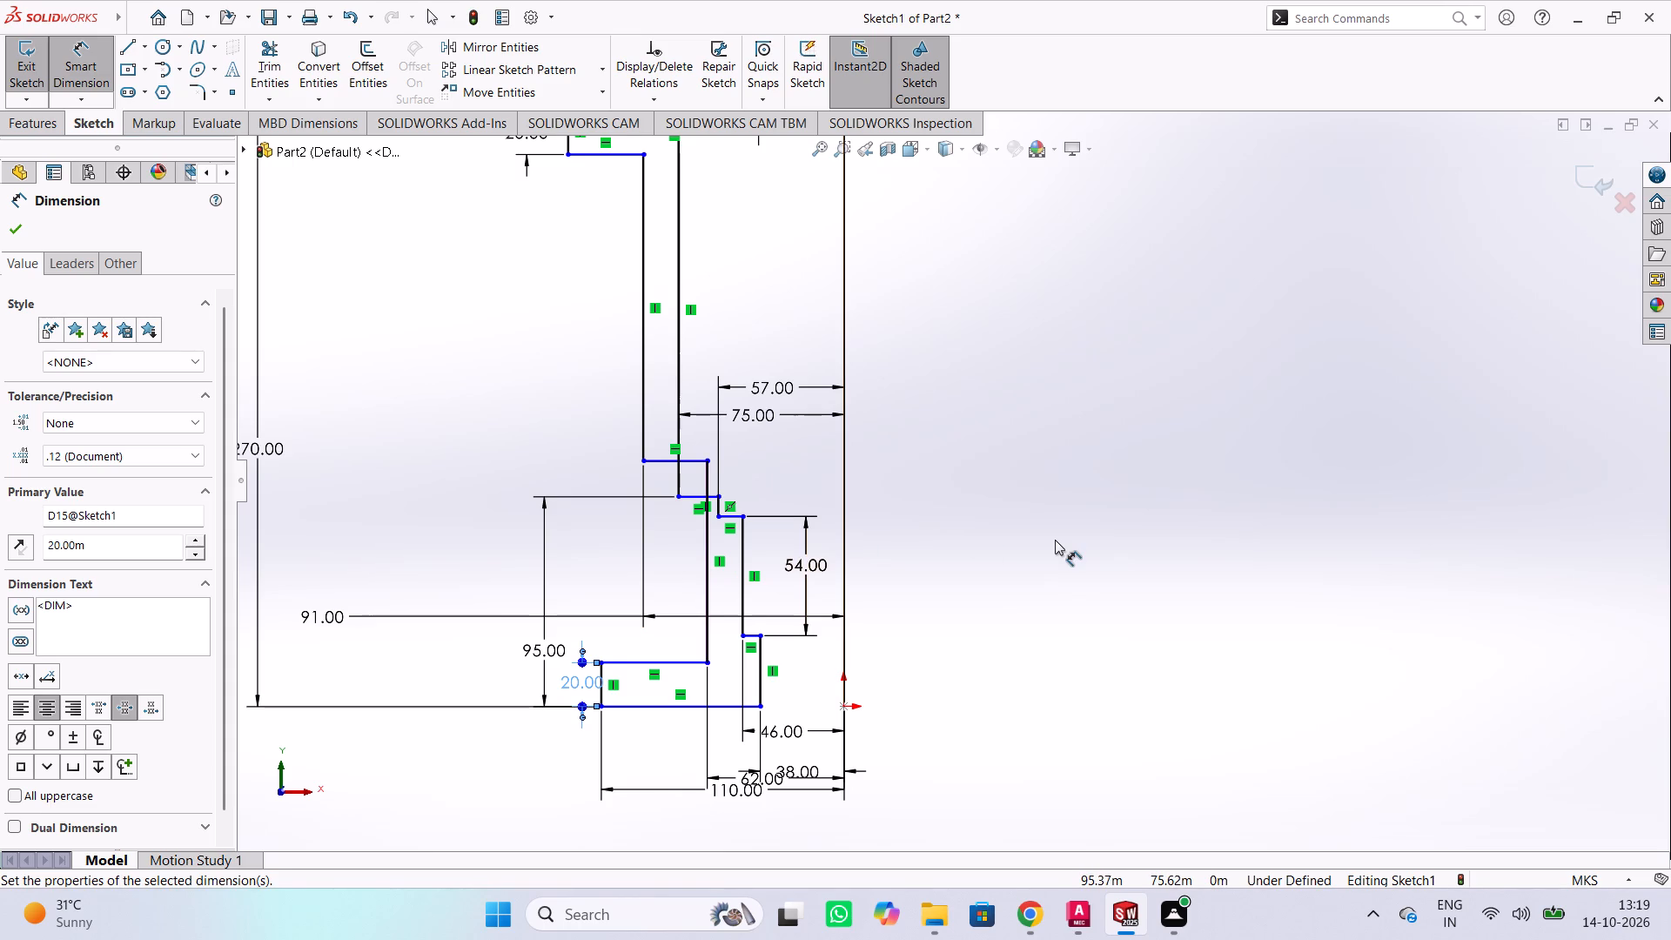
key("Escape")
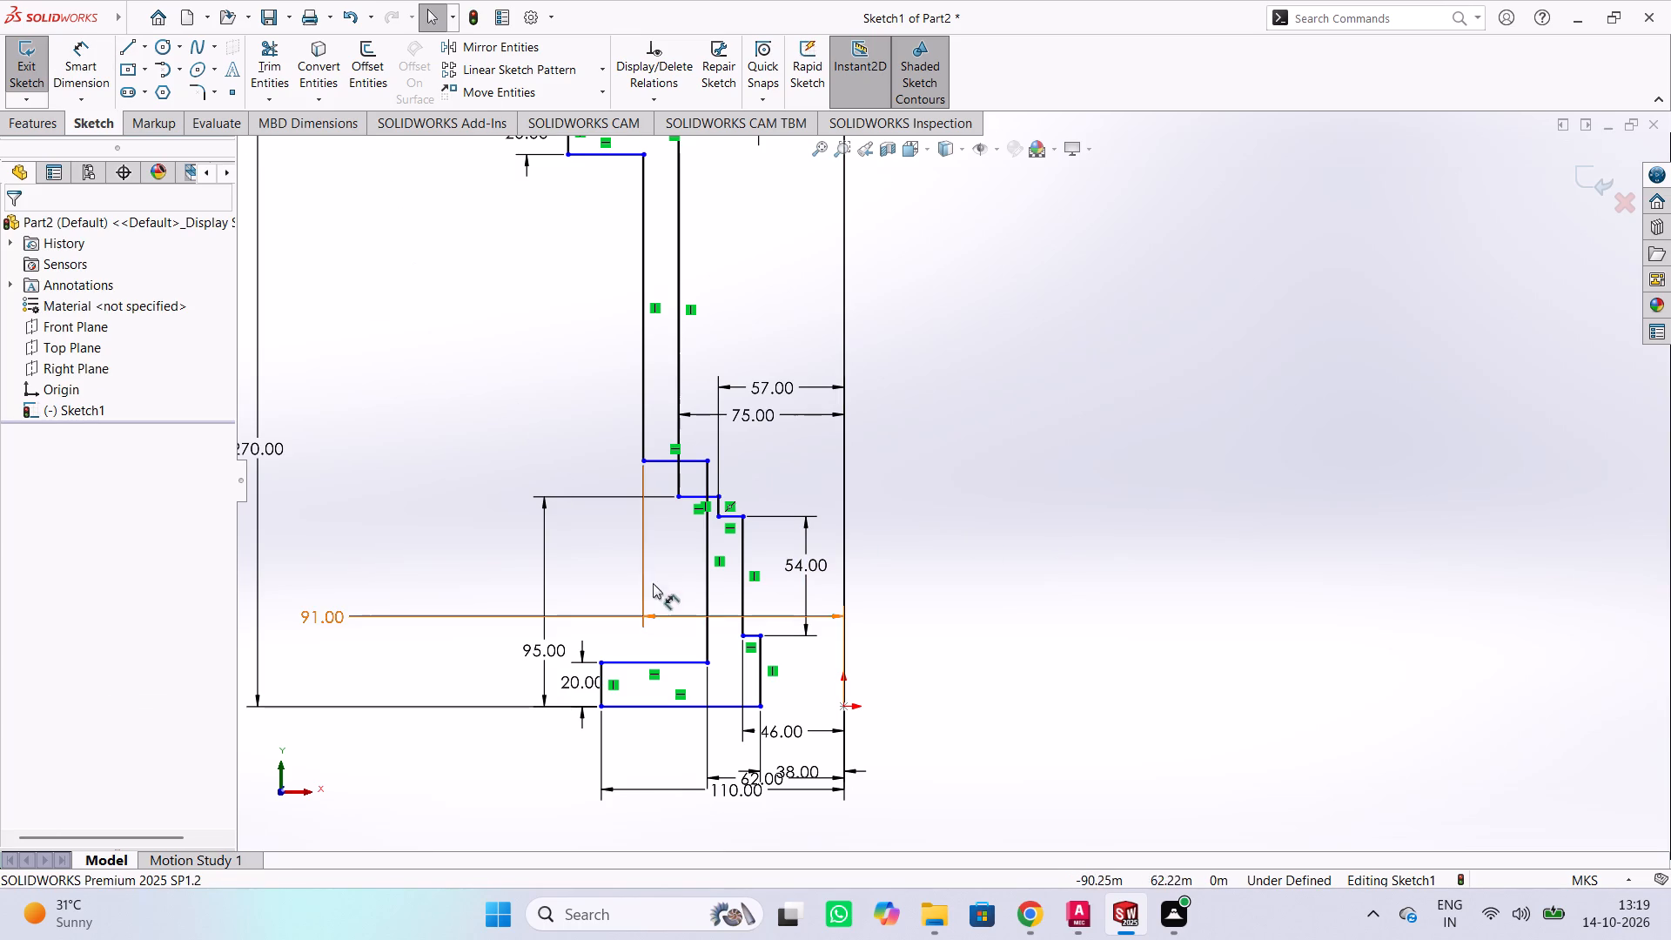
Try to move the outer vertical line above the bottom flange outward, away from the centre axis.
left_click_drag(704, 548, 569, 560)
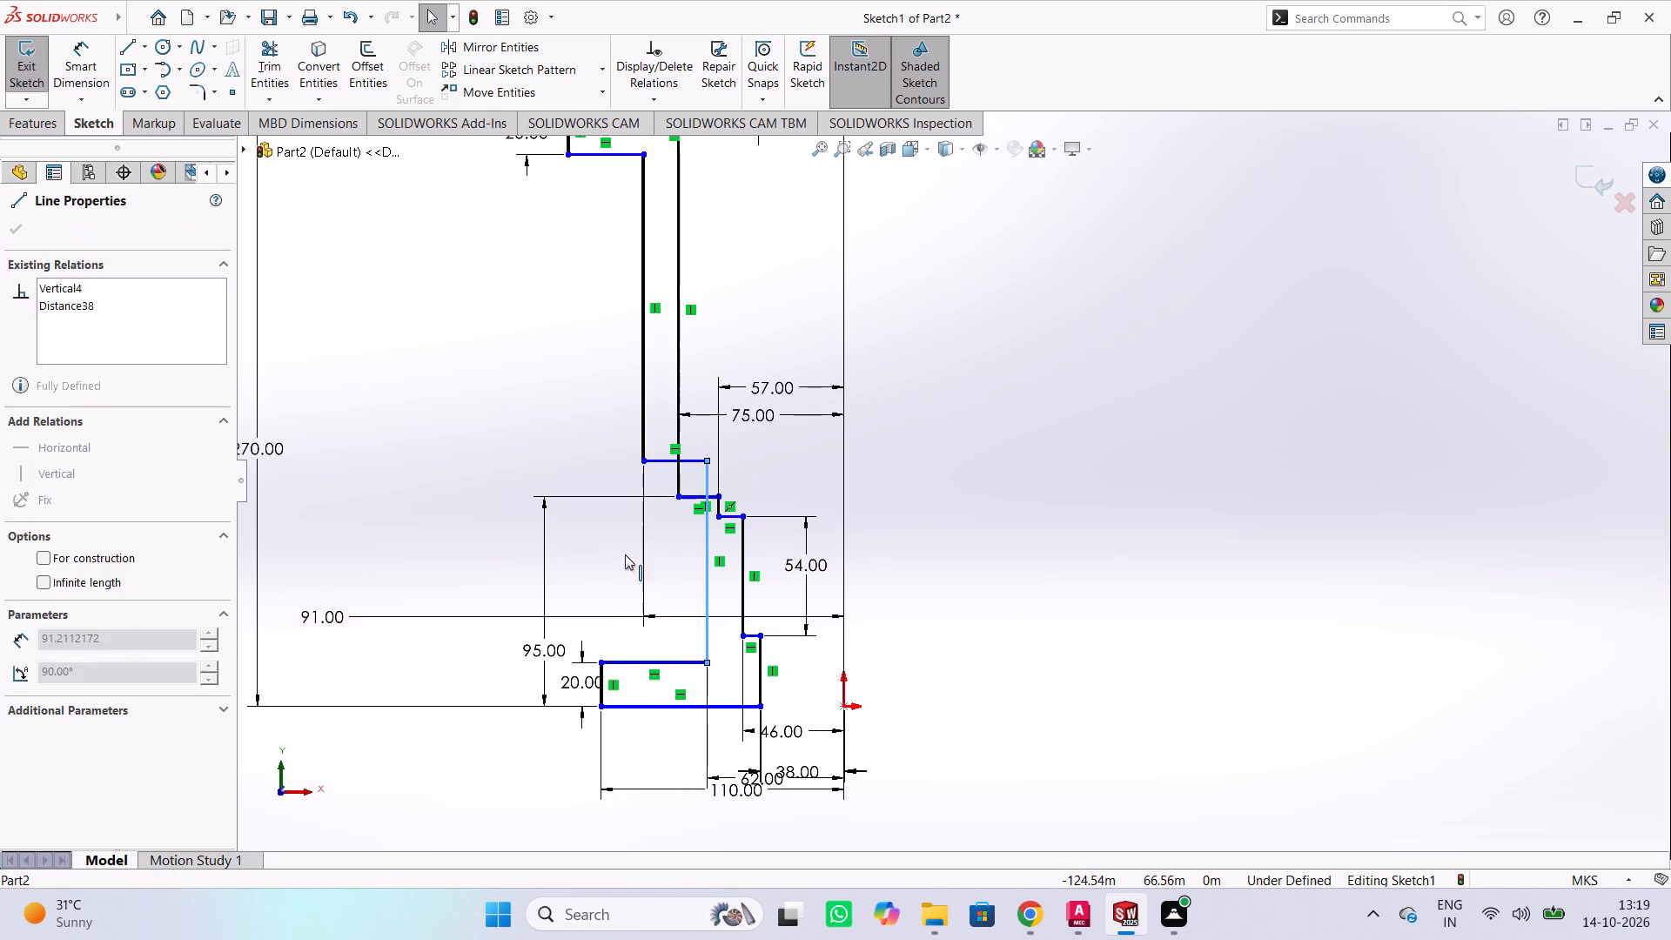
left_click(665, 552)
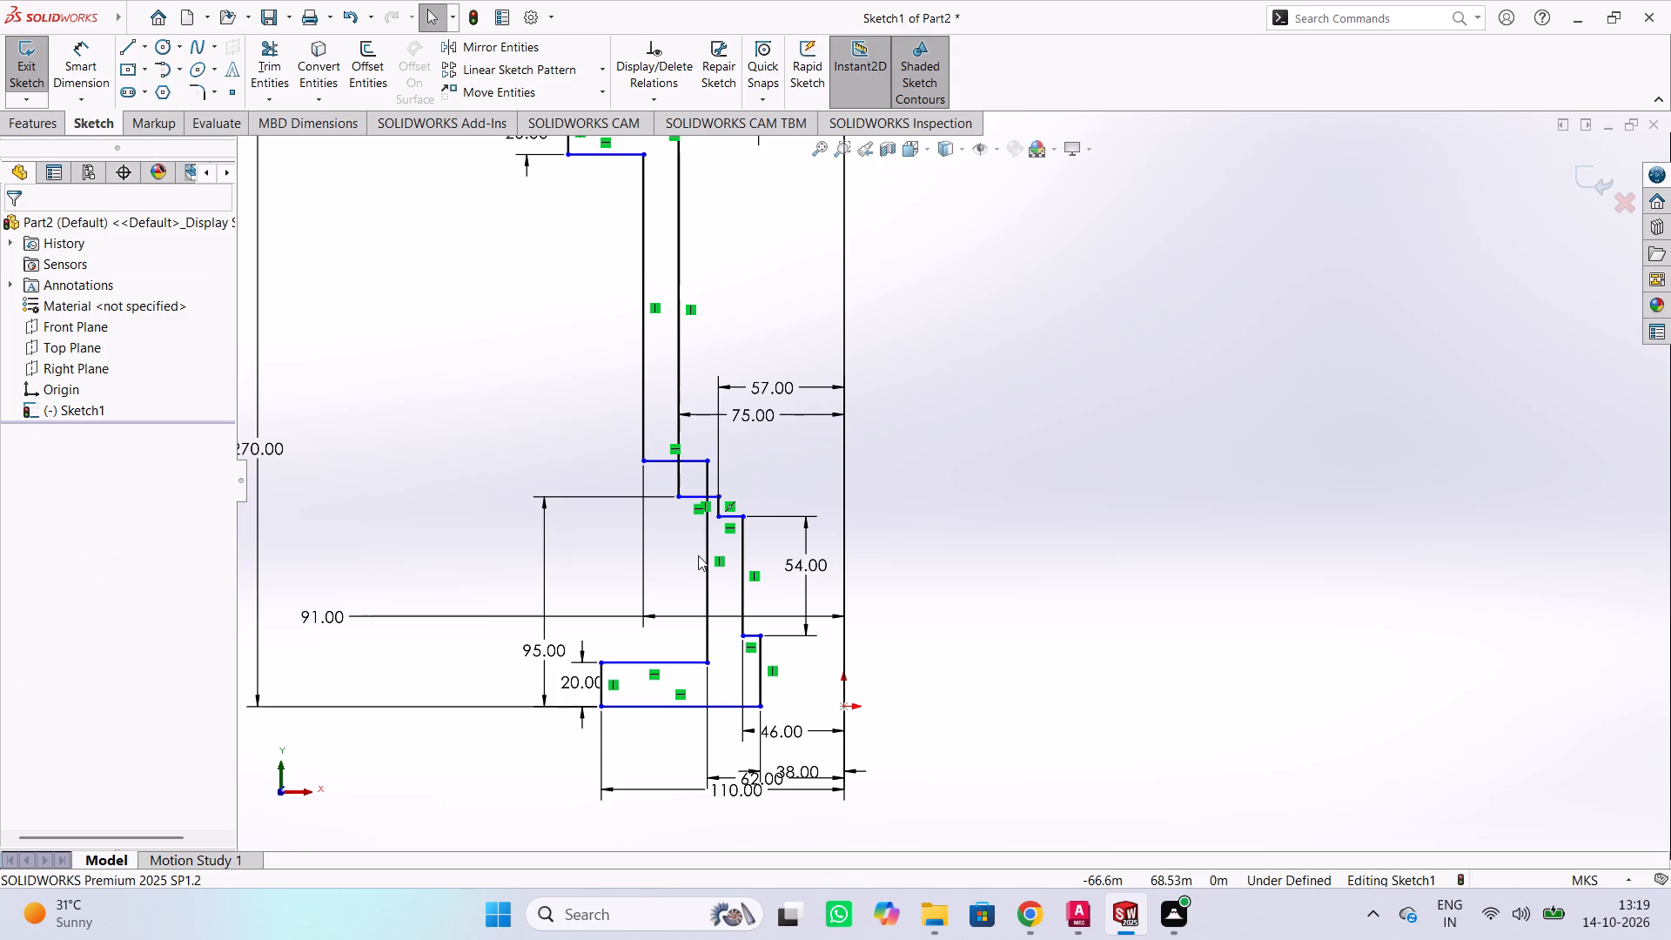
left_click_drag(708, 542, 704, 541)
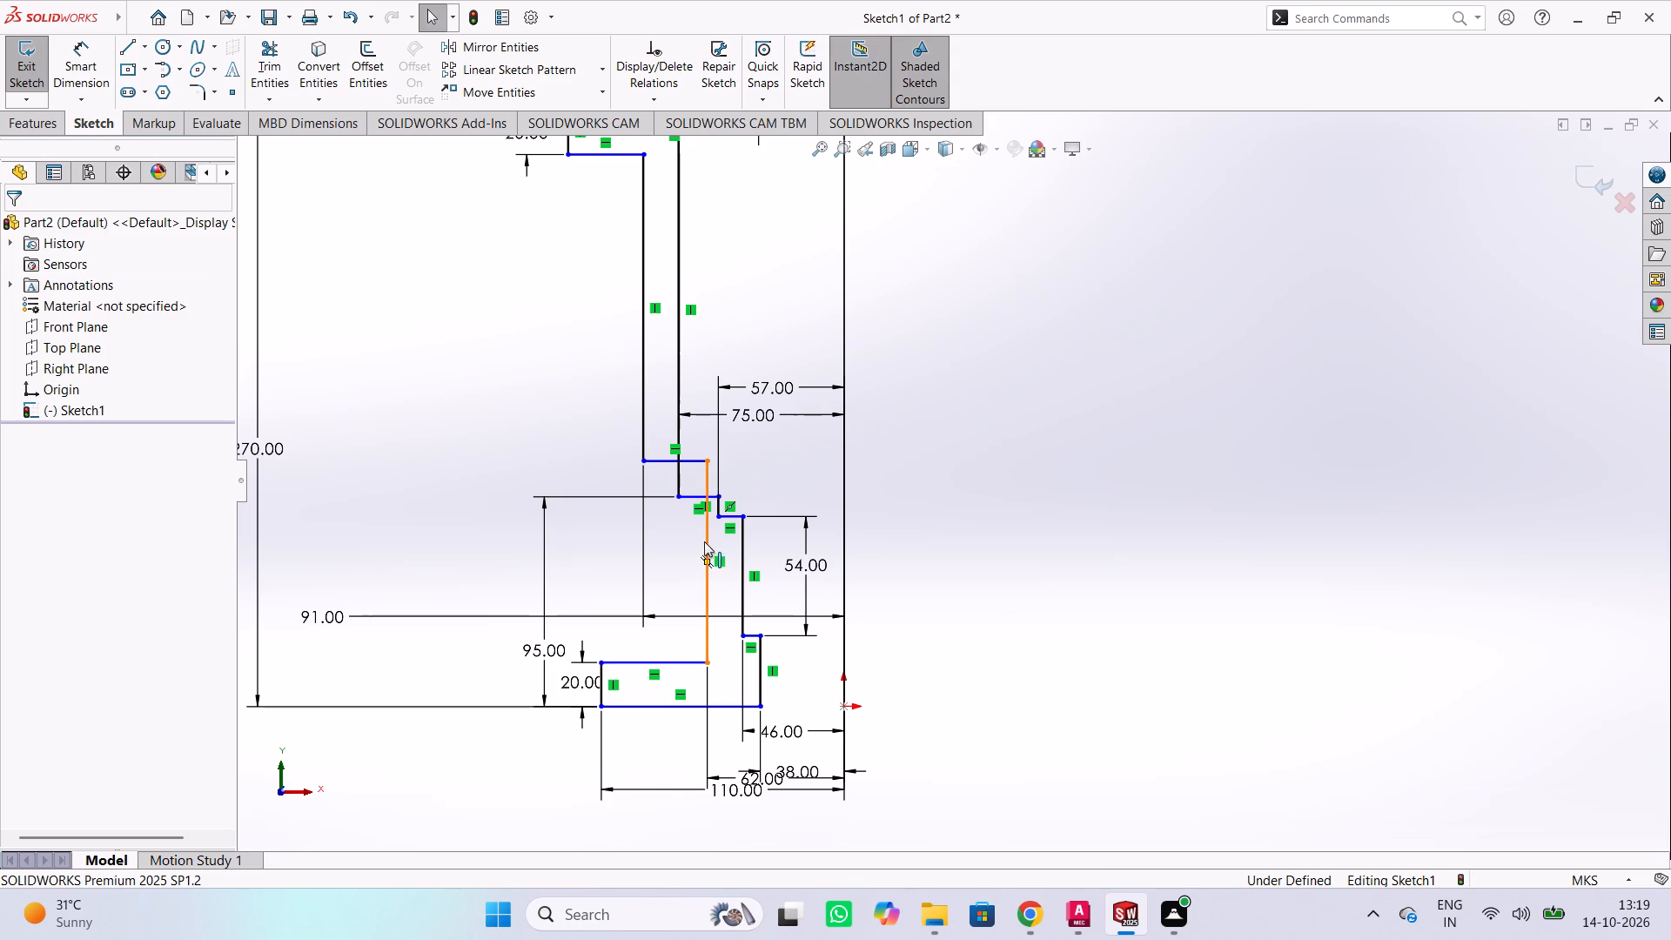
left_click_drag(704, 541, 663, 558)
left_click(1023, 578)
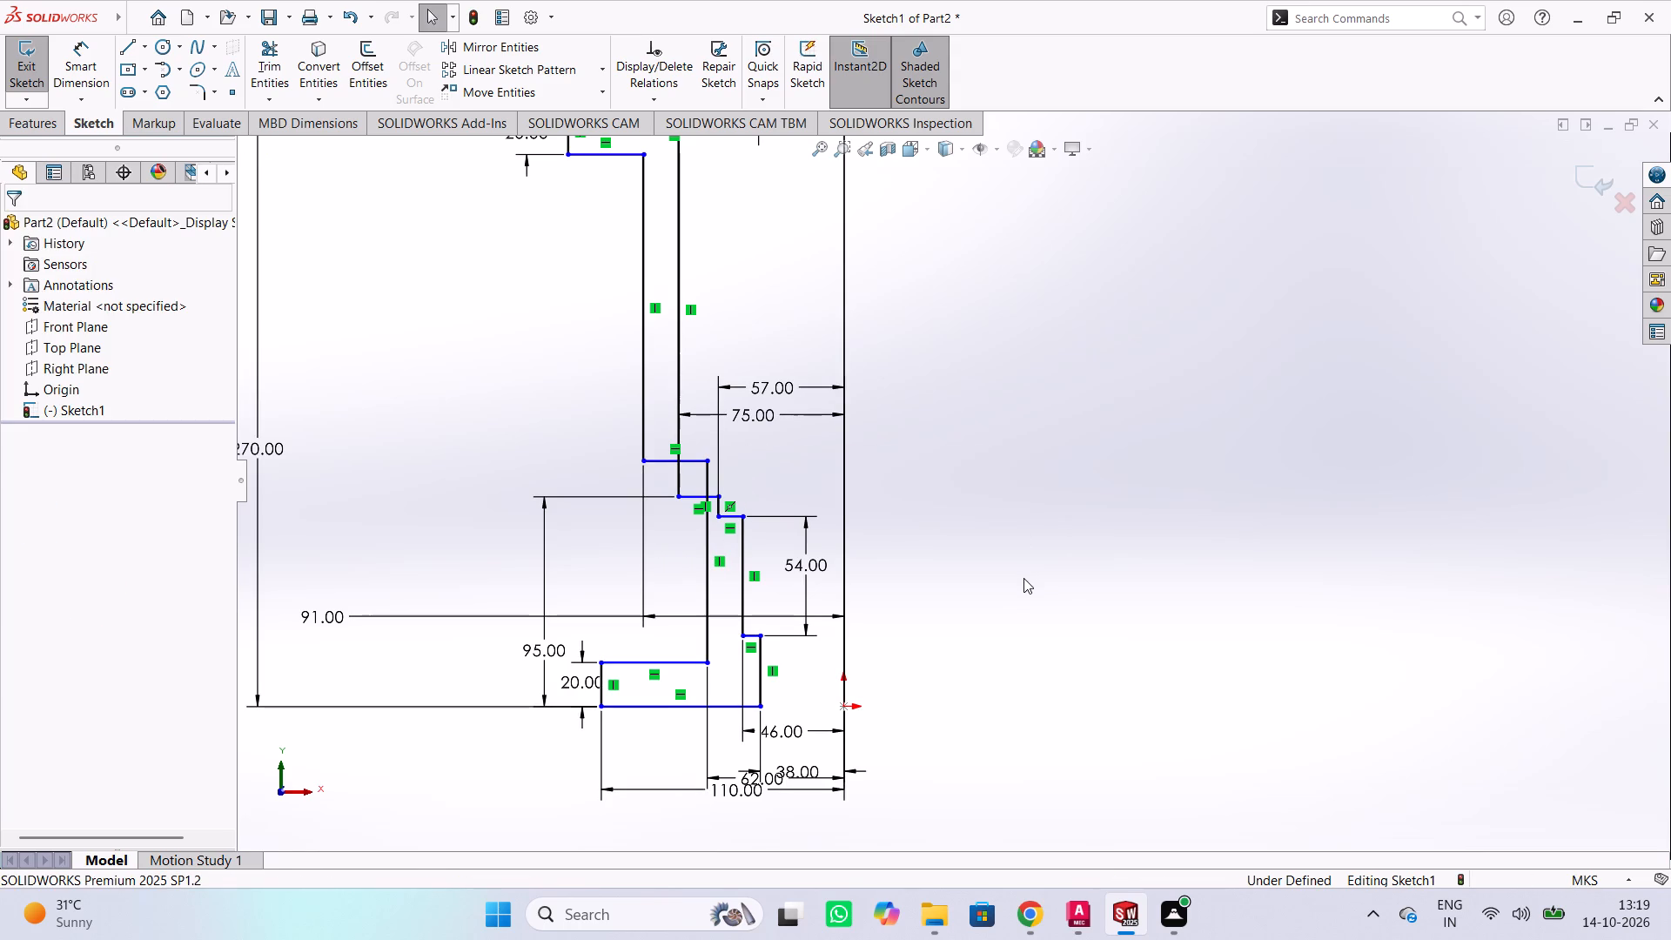
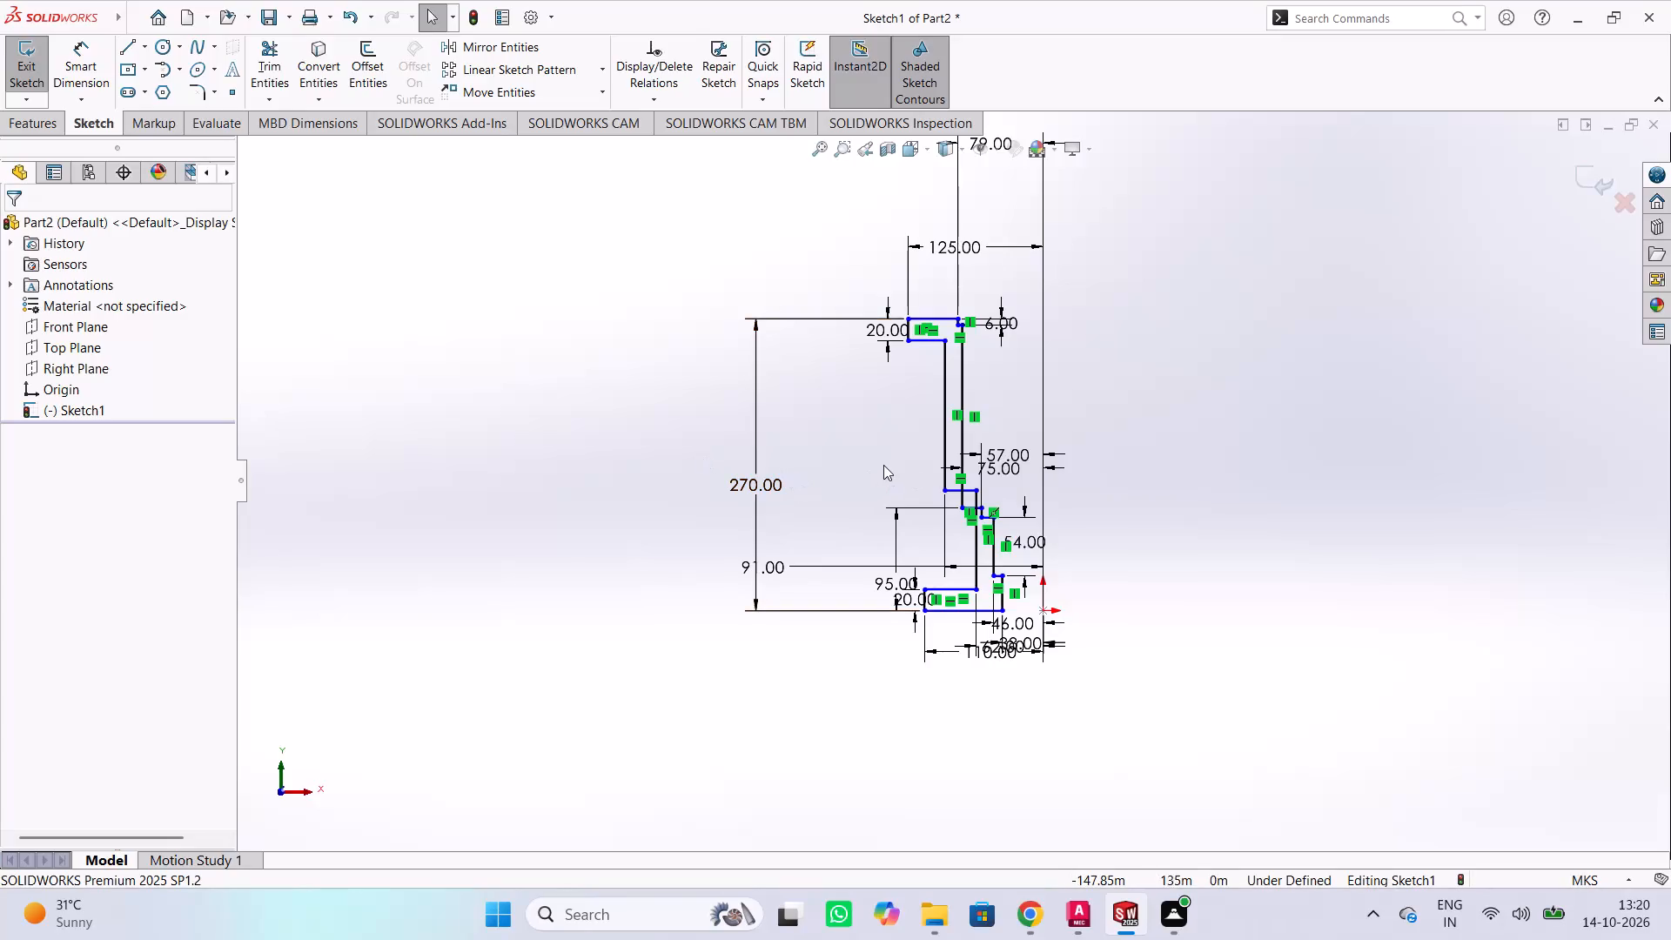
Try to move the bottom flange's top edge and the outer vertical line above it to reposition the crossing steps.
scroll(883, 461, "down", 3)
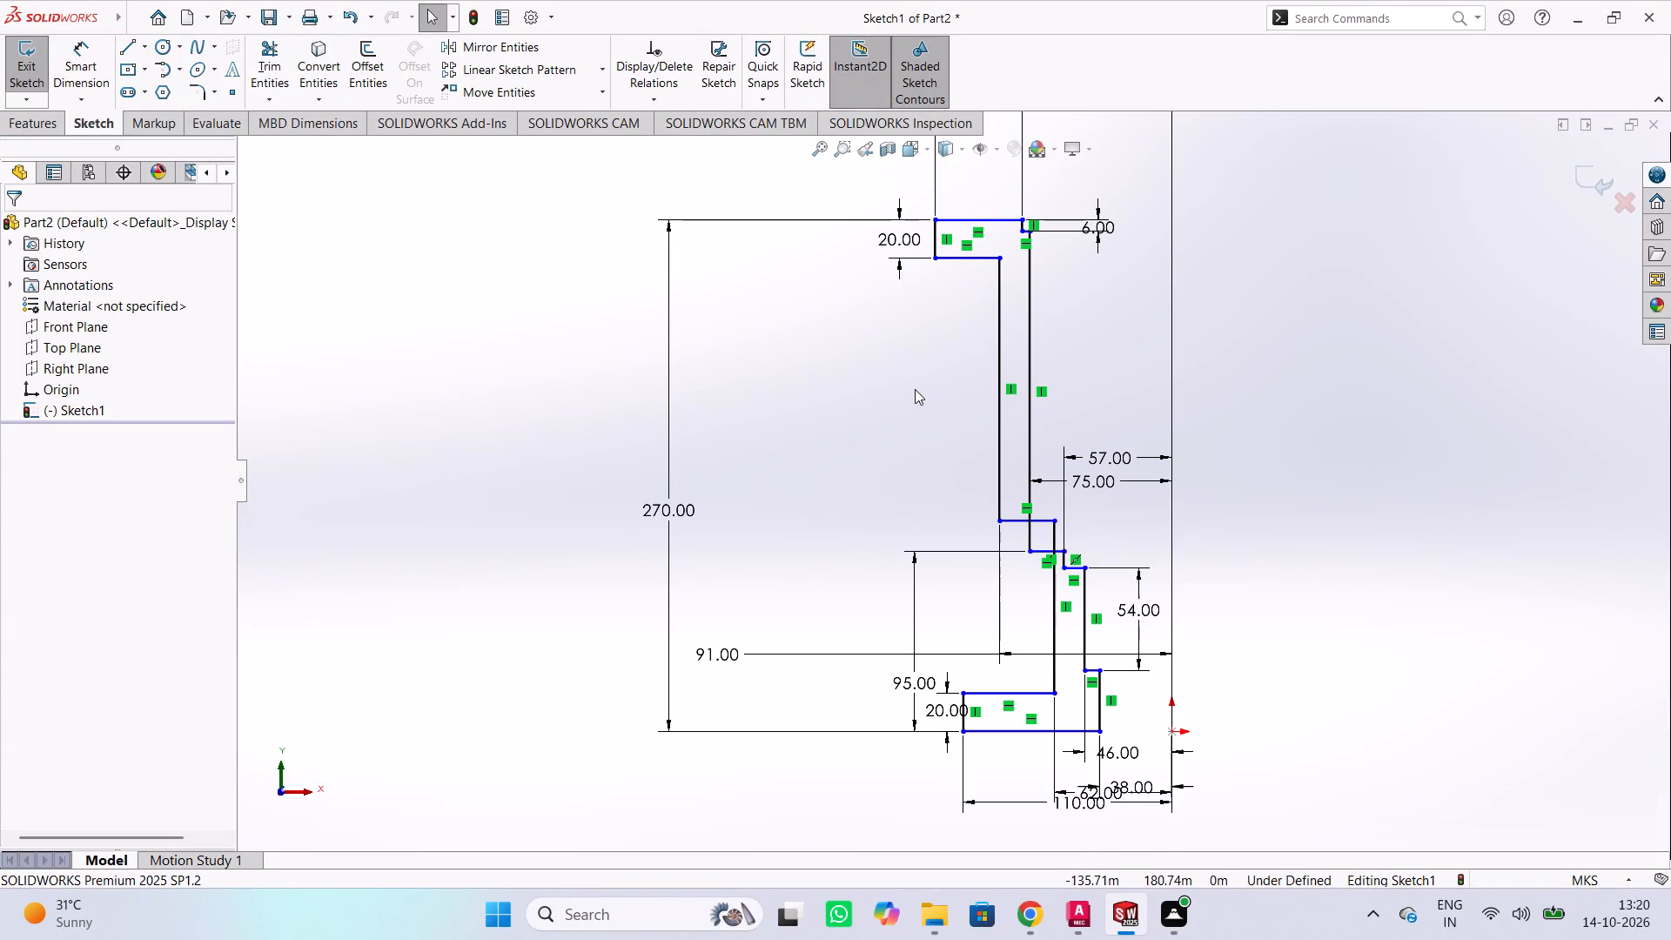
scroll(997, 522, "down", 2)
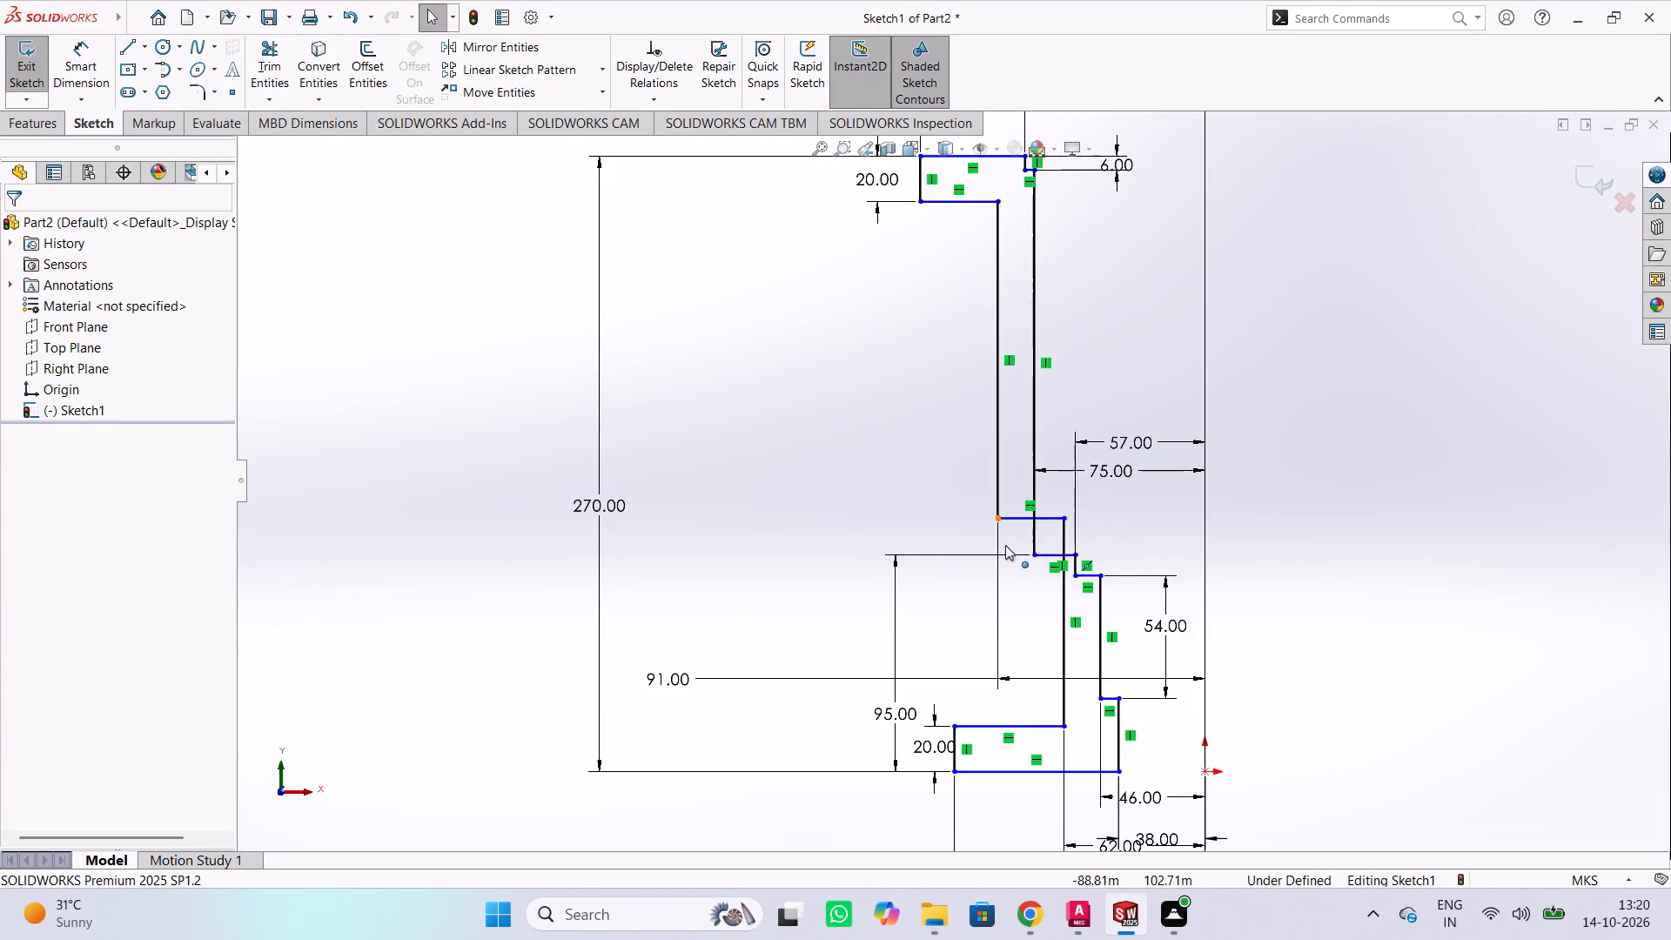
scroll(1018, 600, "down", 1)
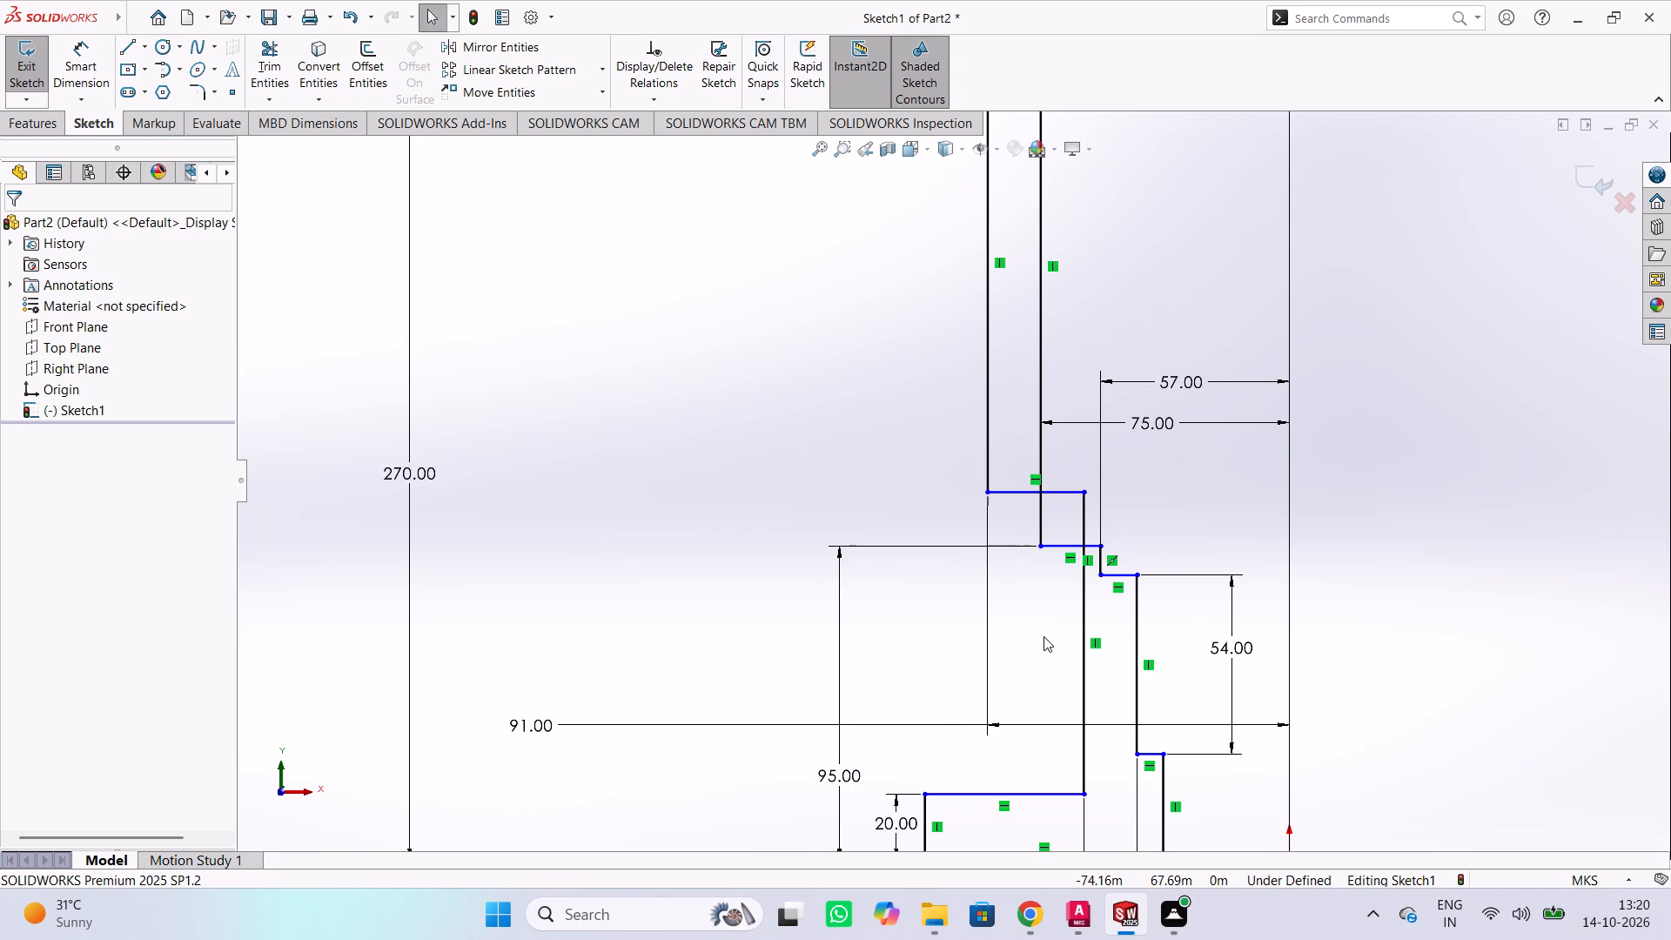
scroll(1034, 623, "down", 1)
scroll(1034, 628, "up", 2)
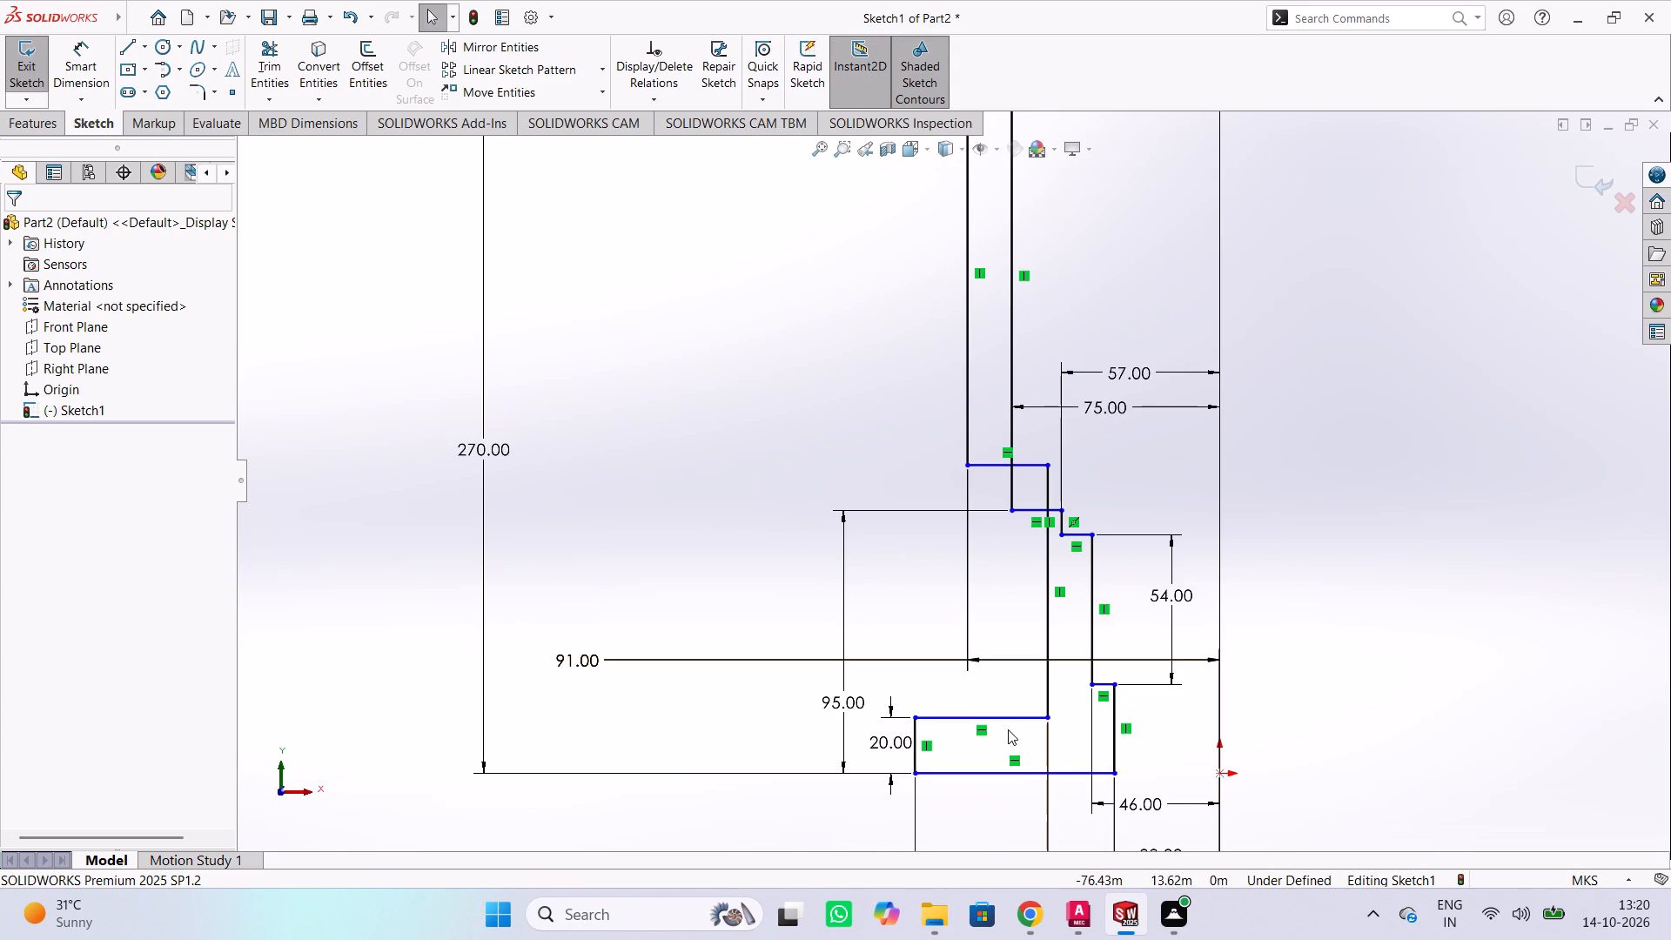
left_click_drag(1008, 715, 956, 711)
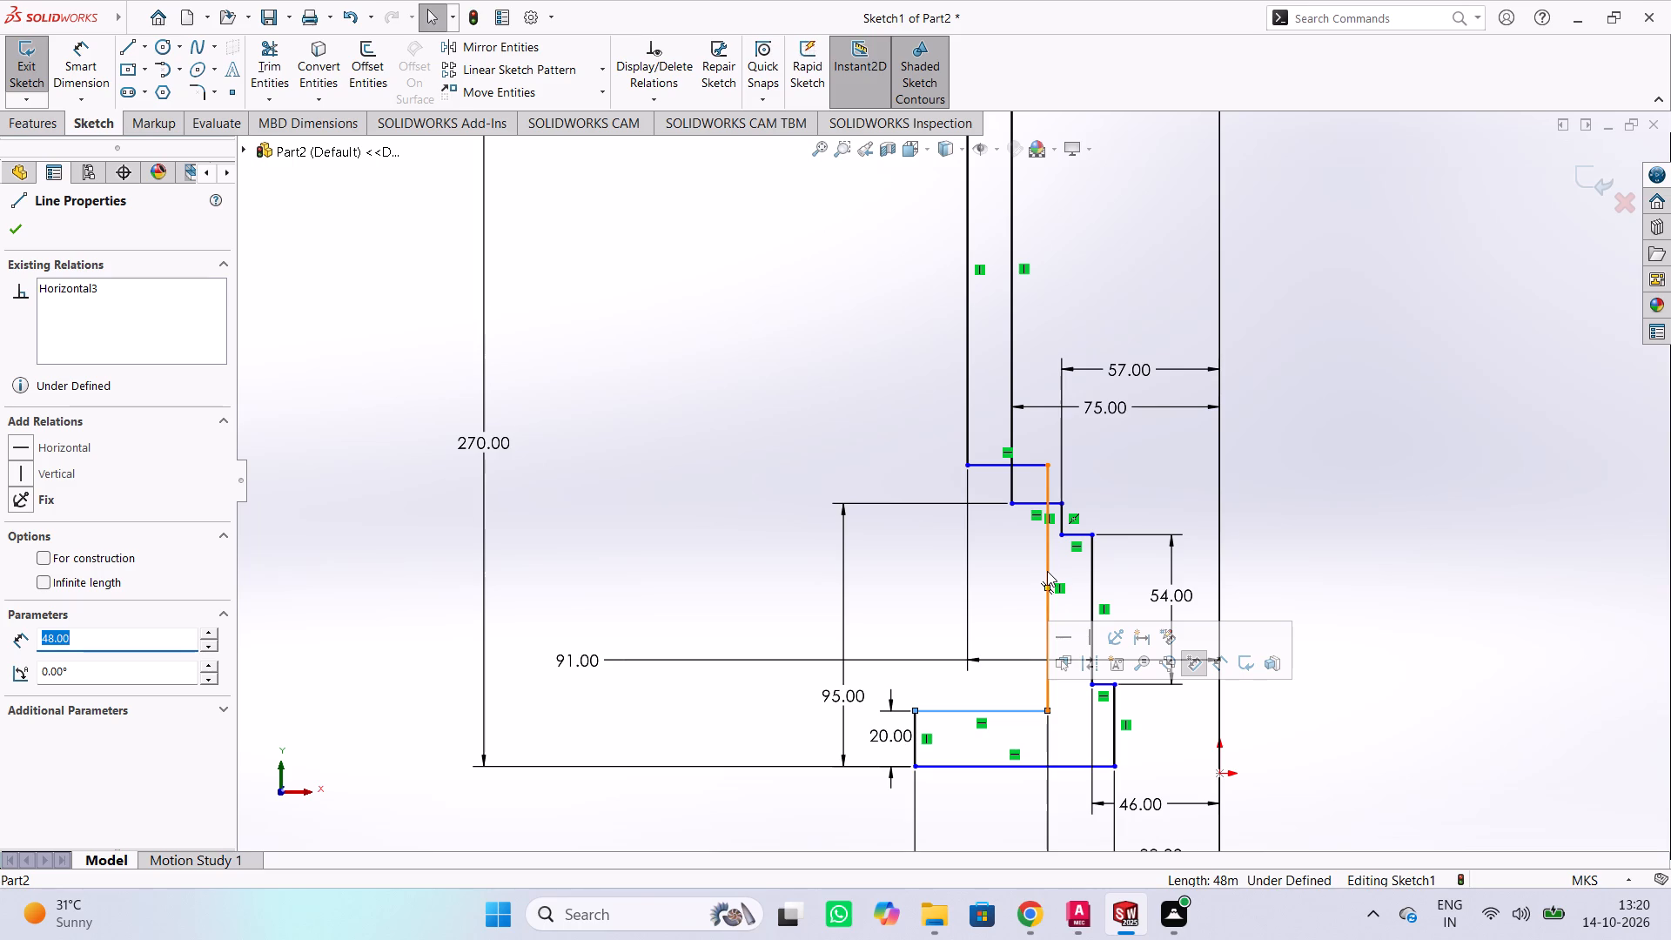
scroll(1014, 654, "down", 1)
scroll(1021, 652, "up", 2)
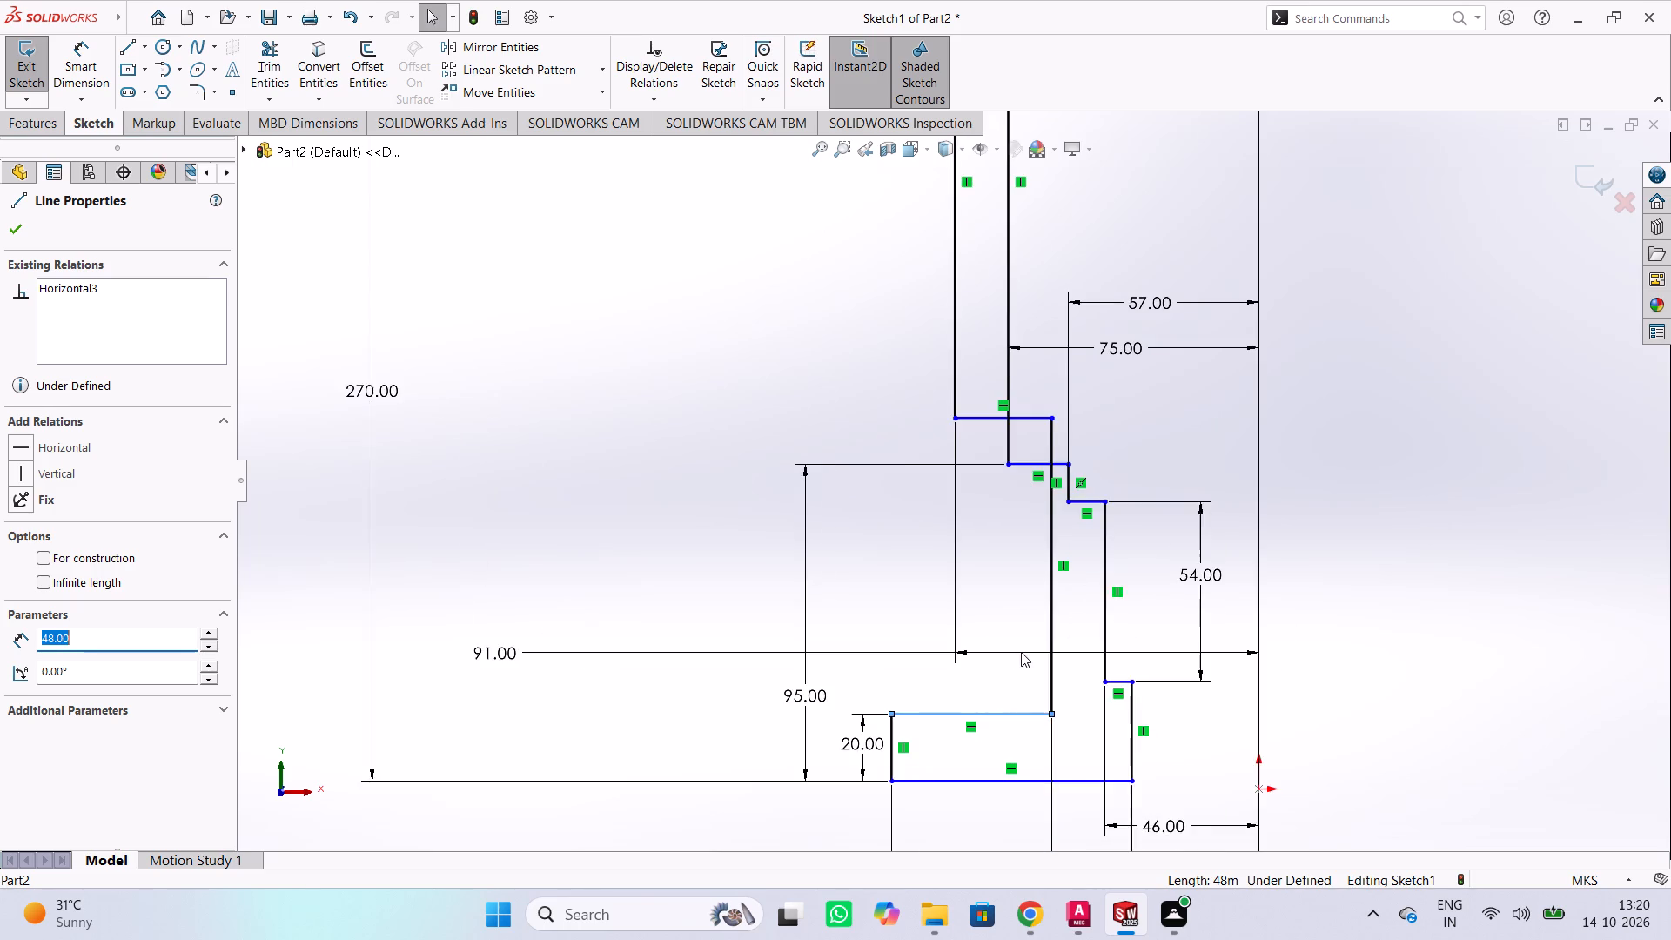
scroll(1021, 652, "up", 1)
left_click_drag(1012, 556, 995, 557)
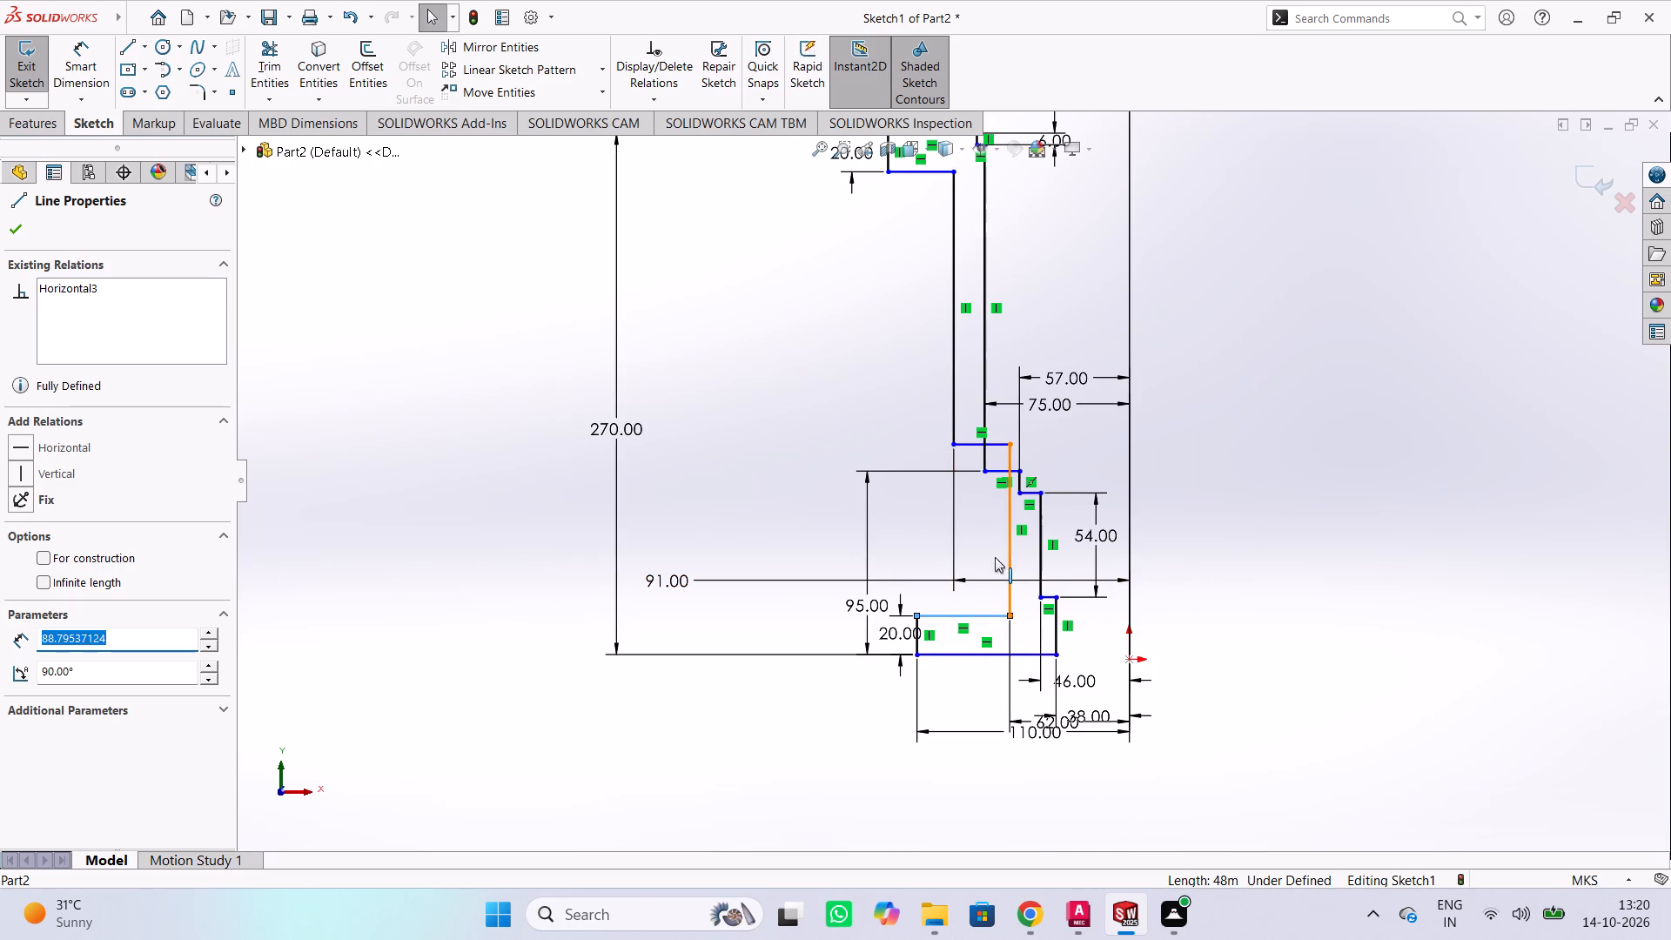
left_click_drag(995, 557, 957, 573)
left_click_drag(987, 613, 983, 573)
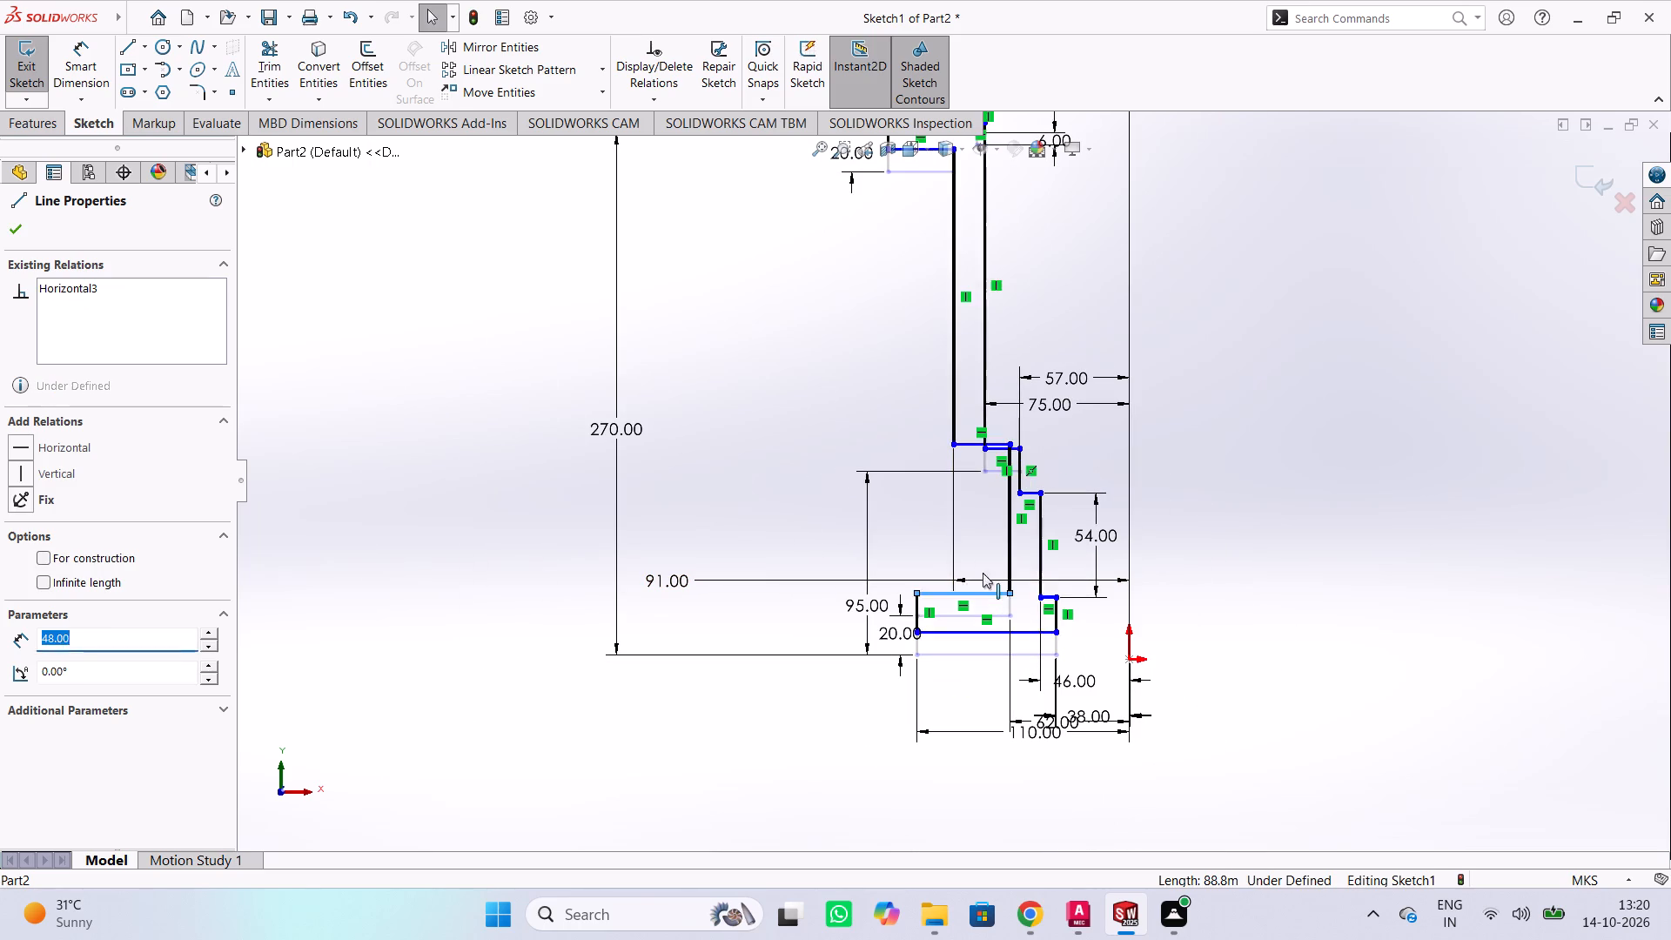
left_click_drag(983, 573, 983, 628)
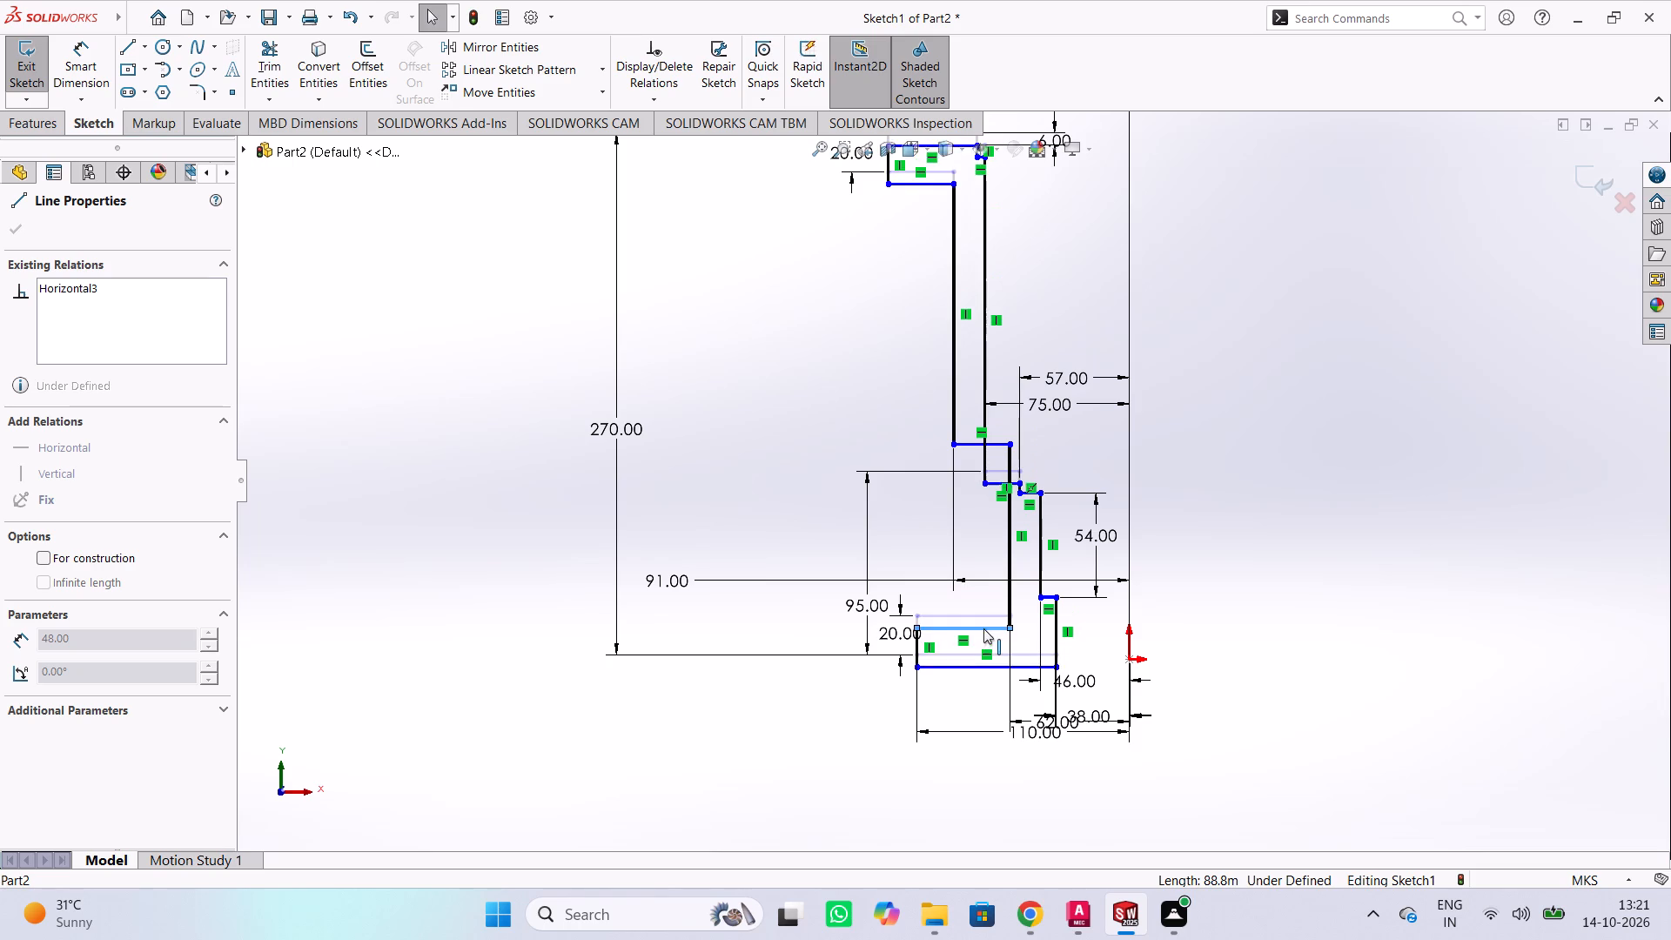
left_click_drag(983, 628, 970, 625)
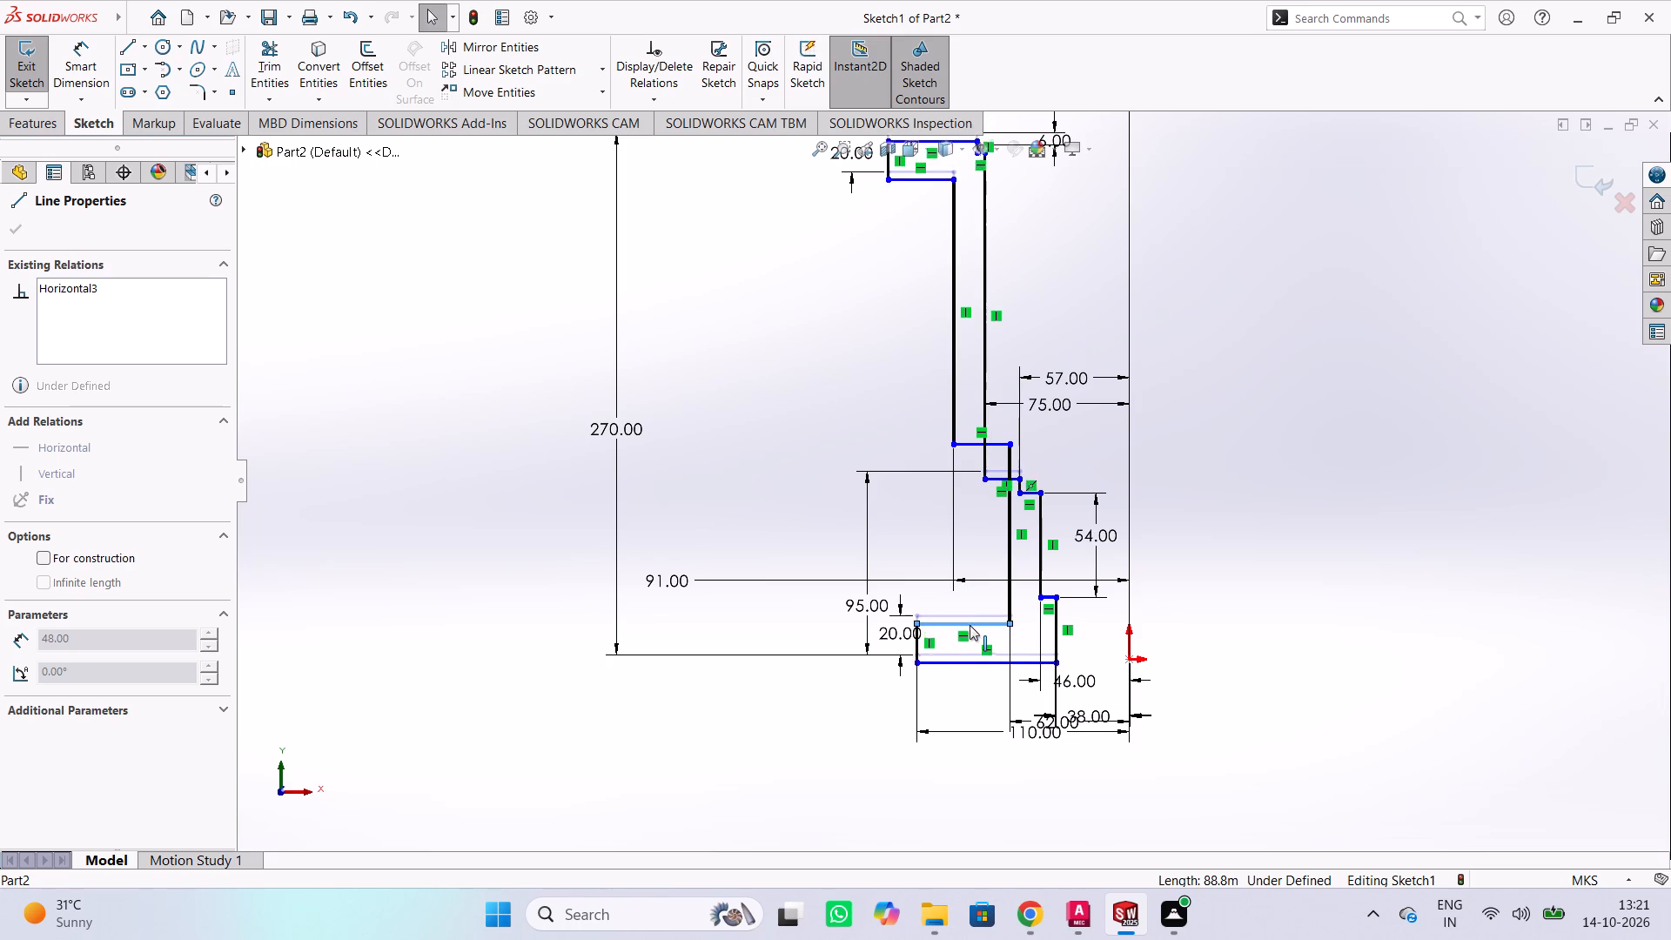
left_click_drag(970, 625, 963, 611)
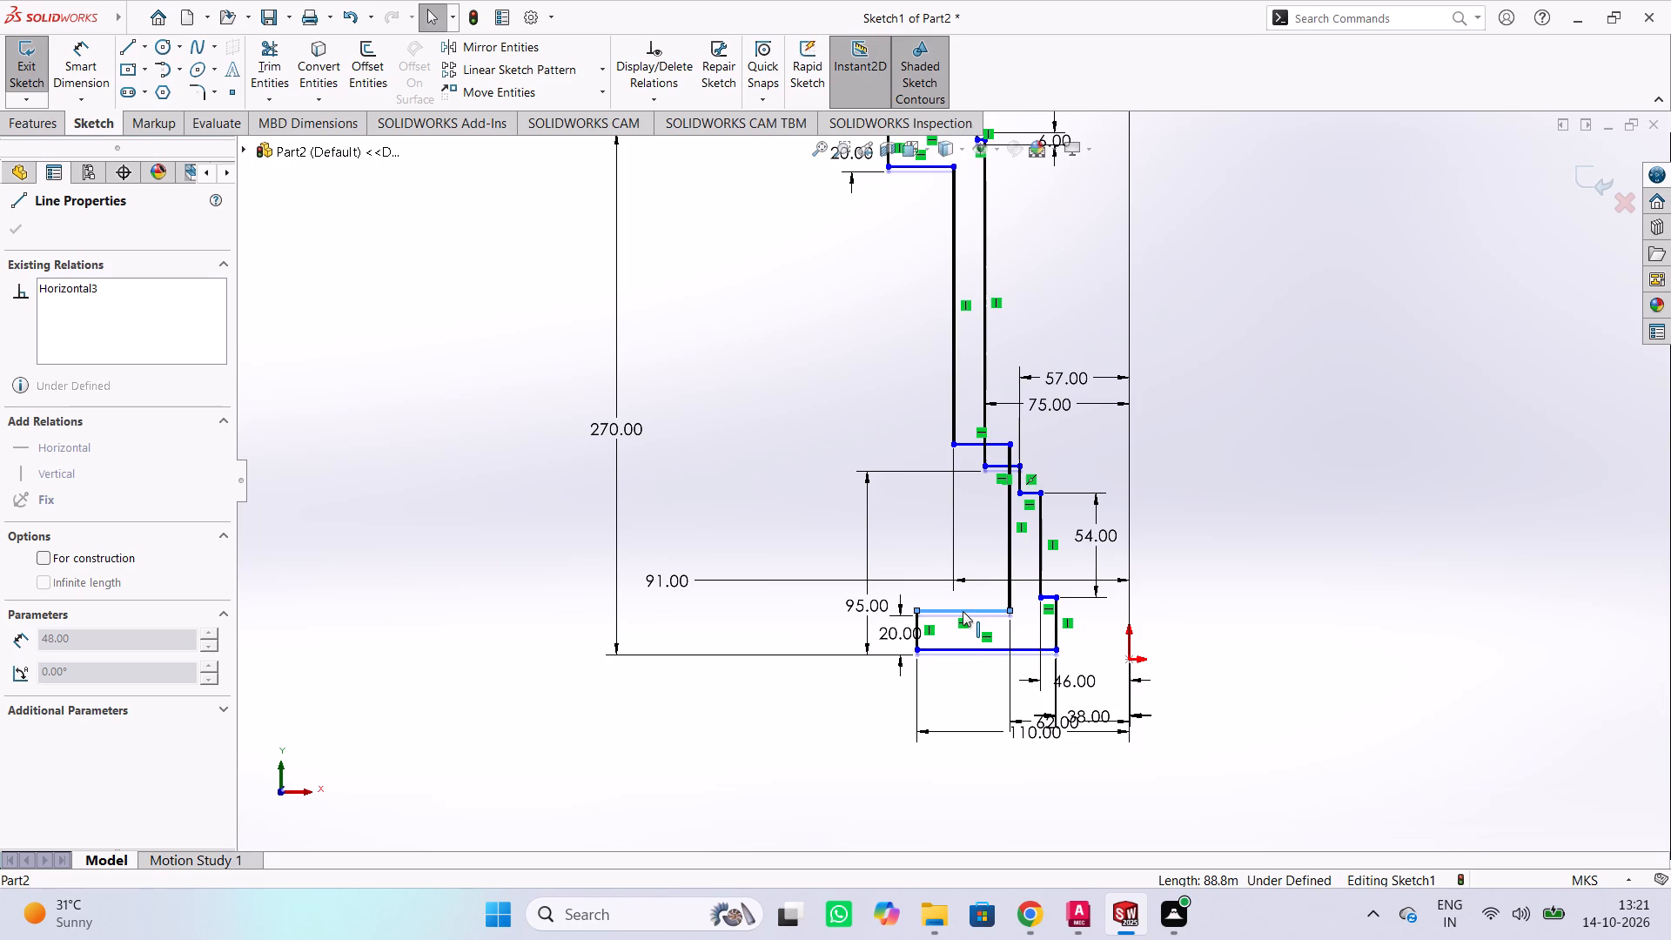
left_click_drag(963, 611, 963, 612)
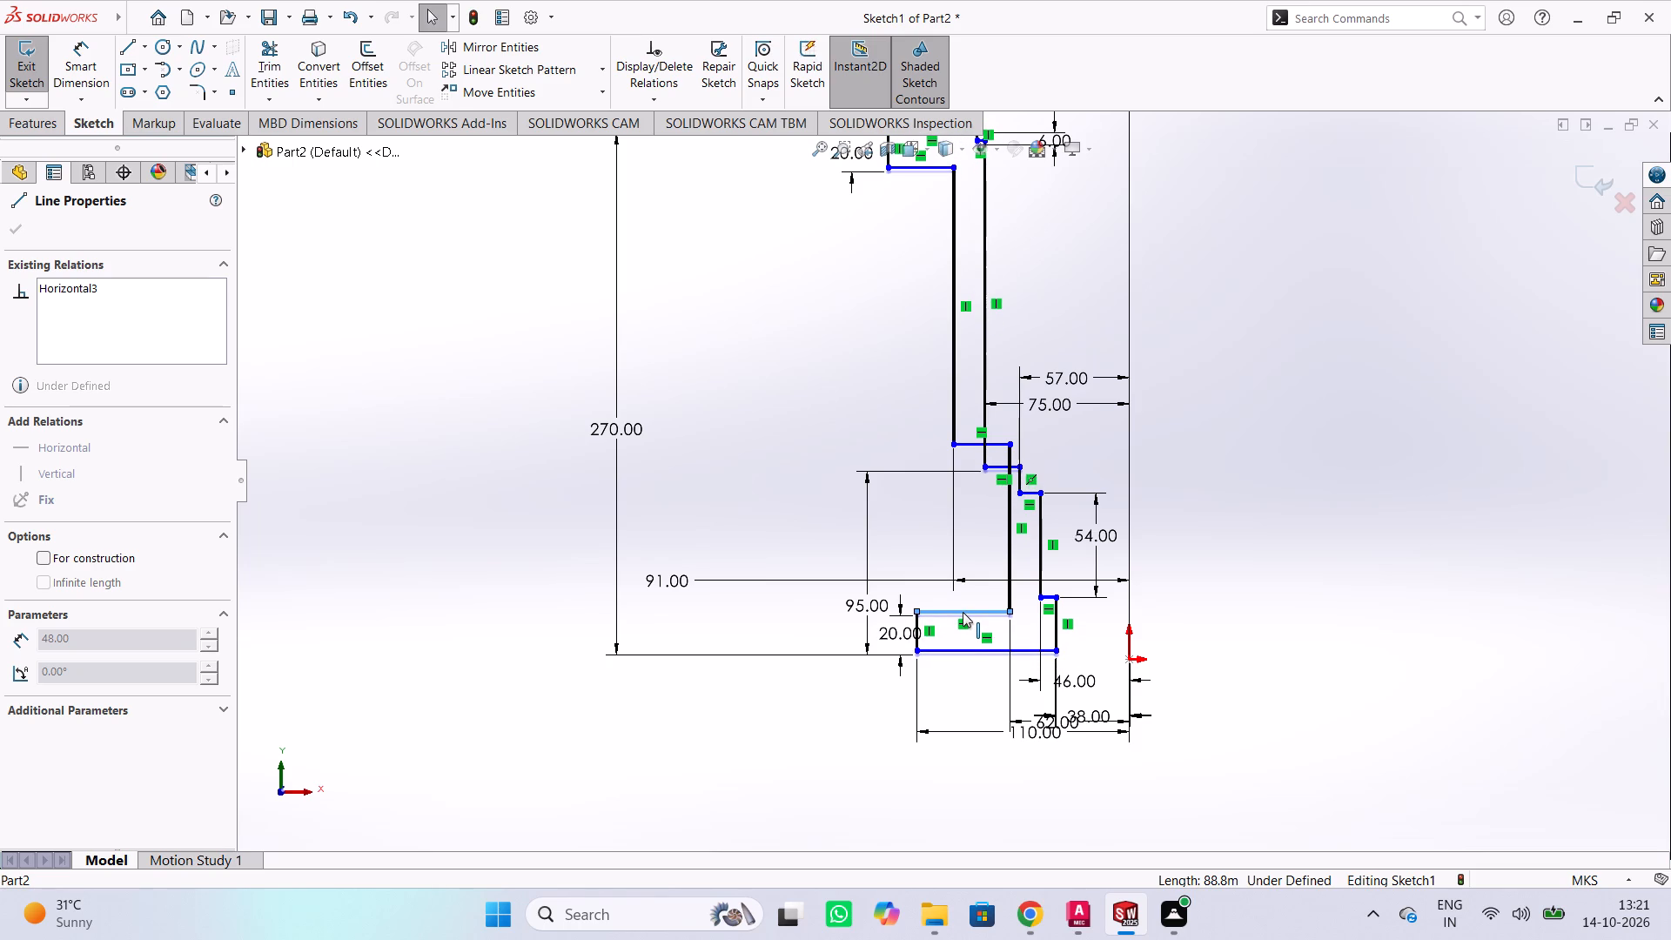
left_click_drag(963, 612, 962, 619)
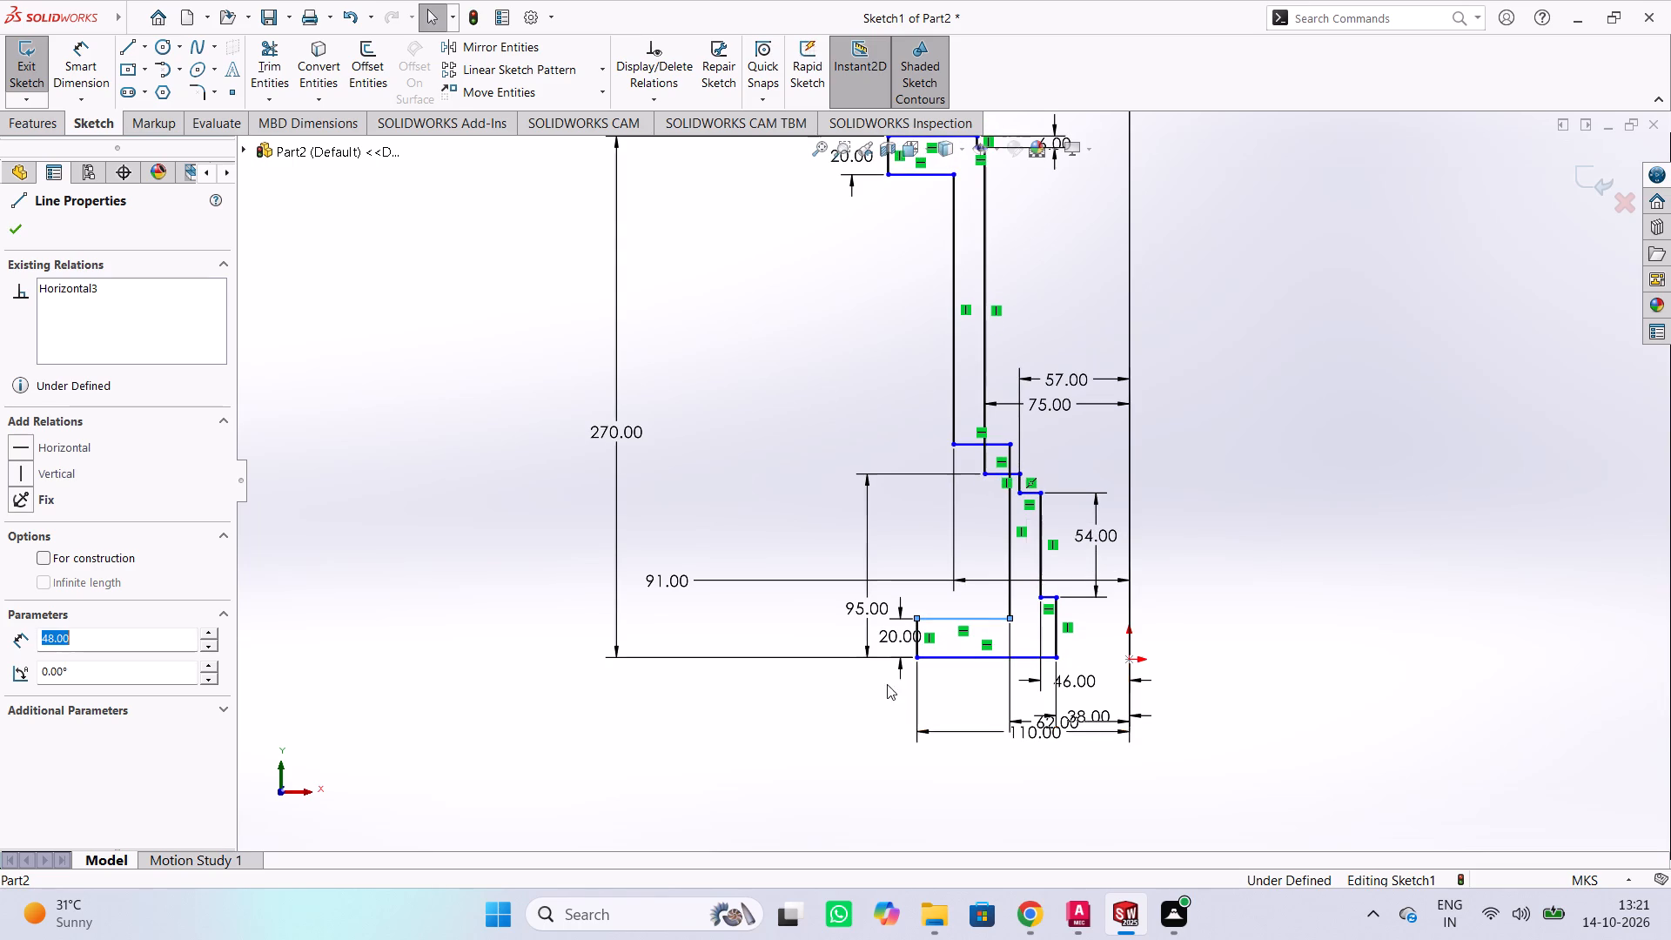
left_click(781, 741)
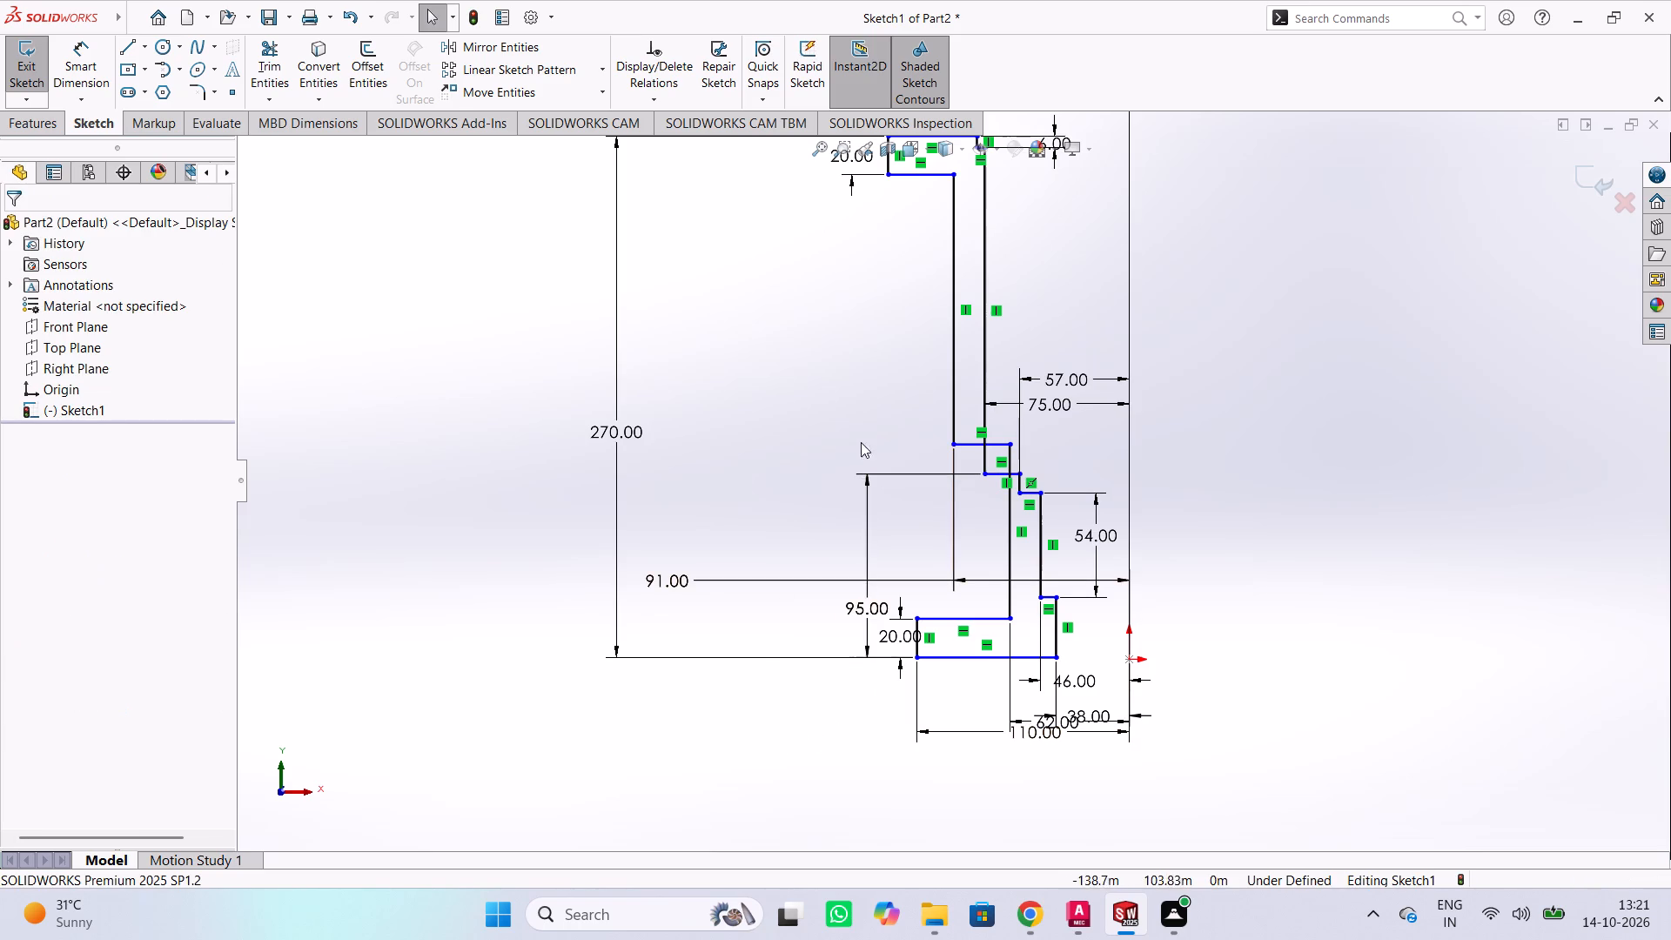
Examine the dimensioned profile from the top flange down to the origin, especially where the inner and outer steps cross.
scroll(822, 364, "up", 2)
scroll(829, 368, "down", 2)
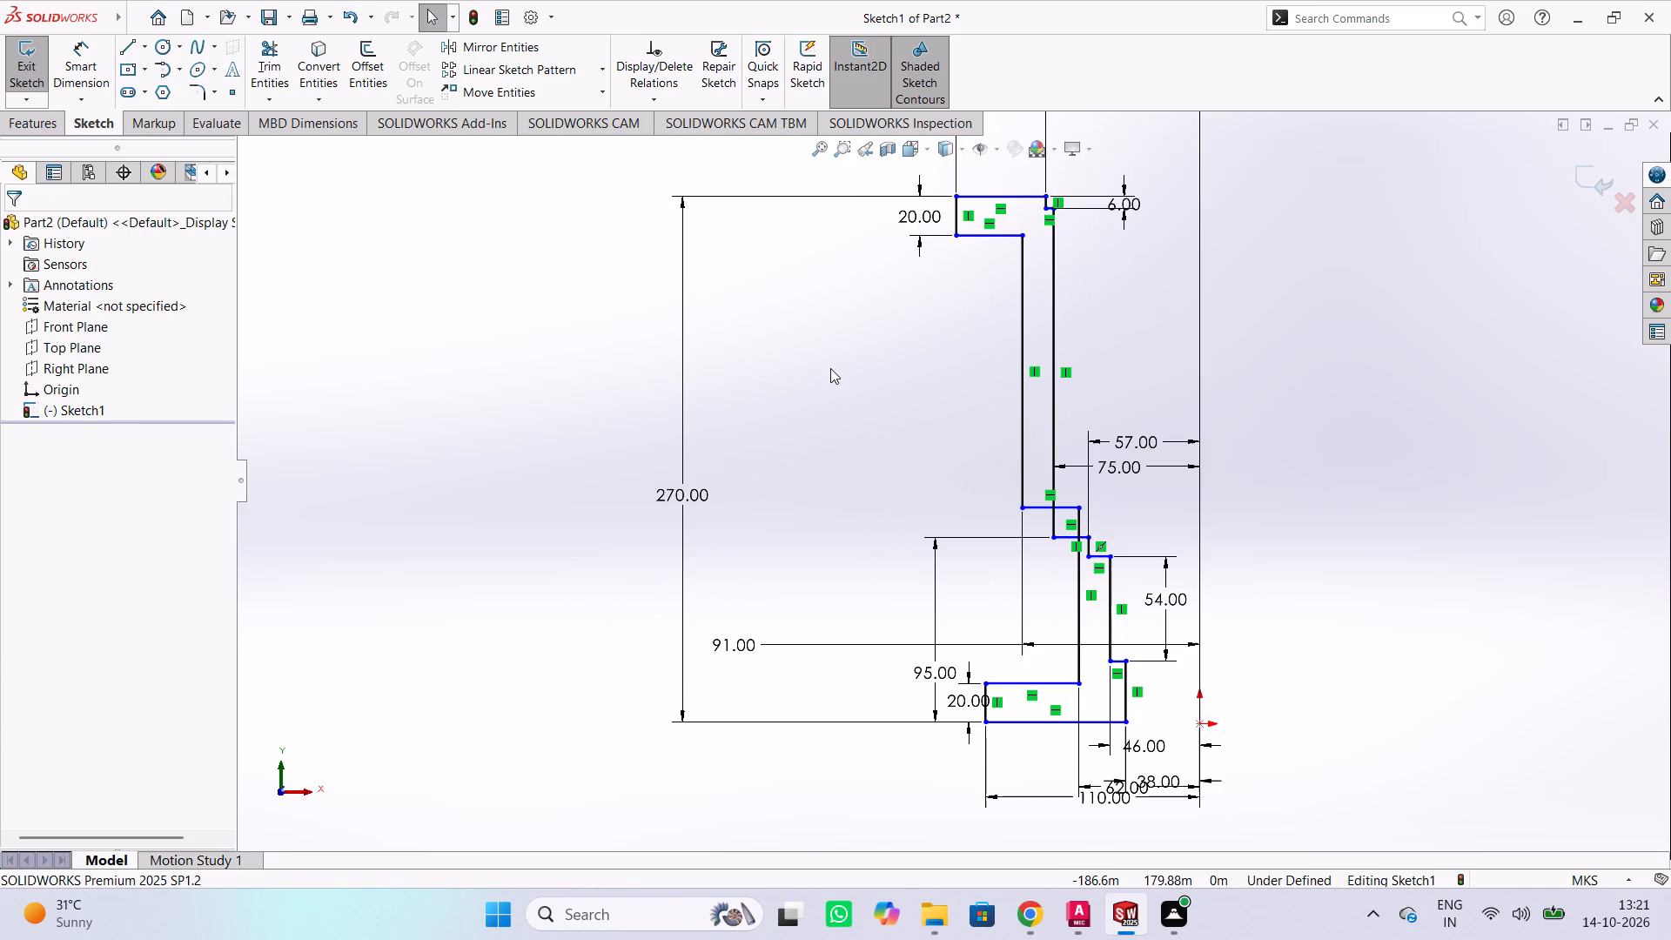
scroll(855, 402, "down", 1)
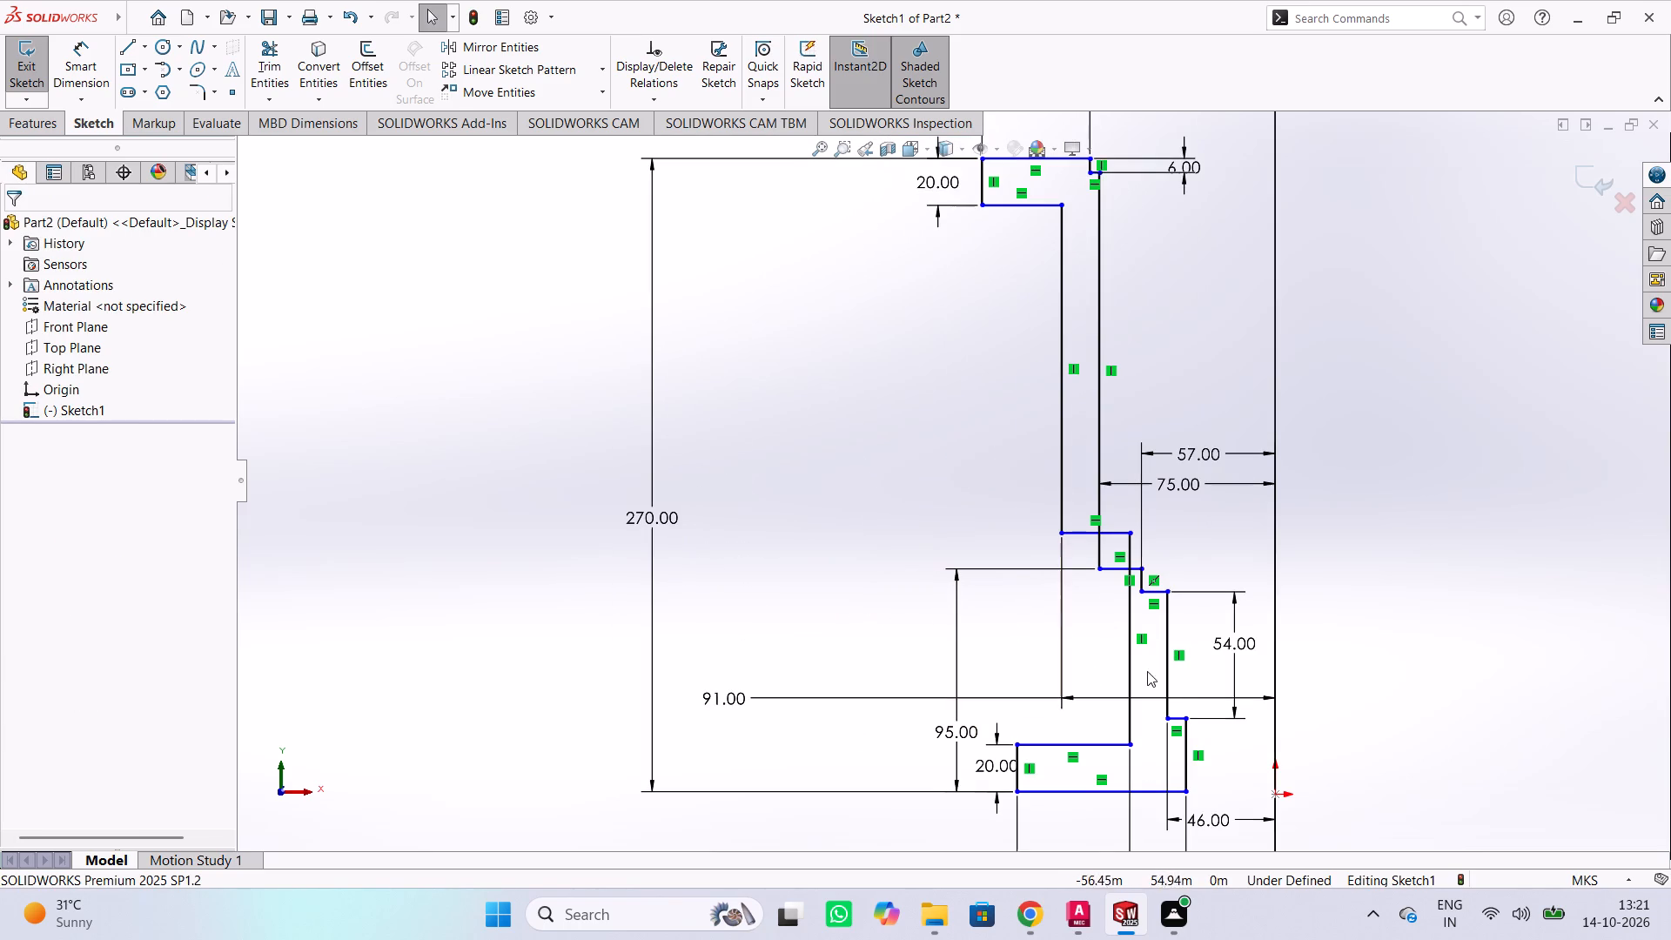
scroll(1226, 581, "down", 3)
scroll(1220, 575, "up", 7)
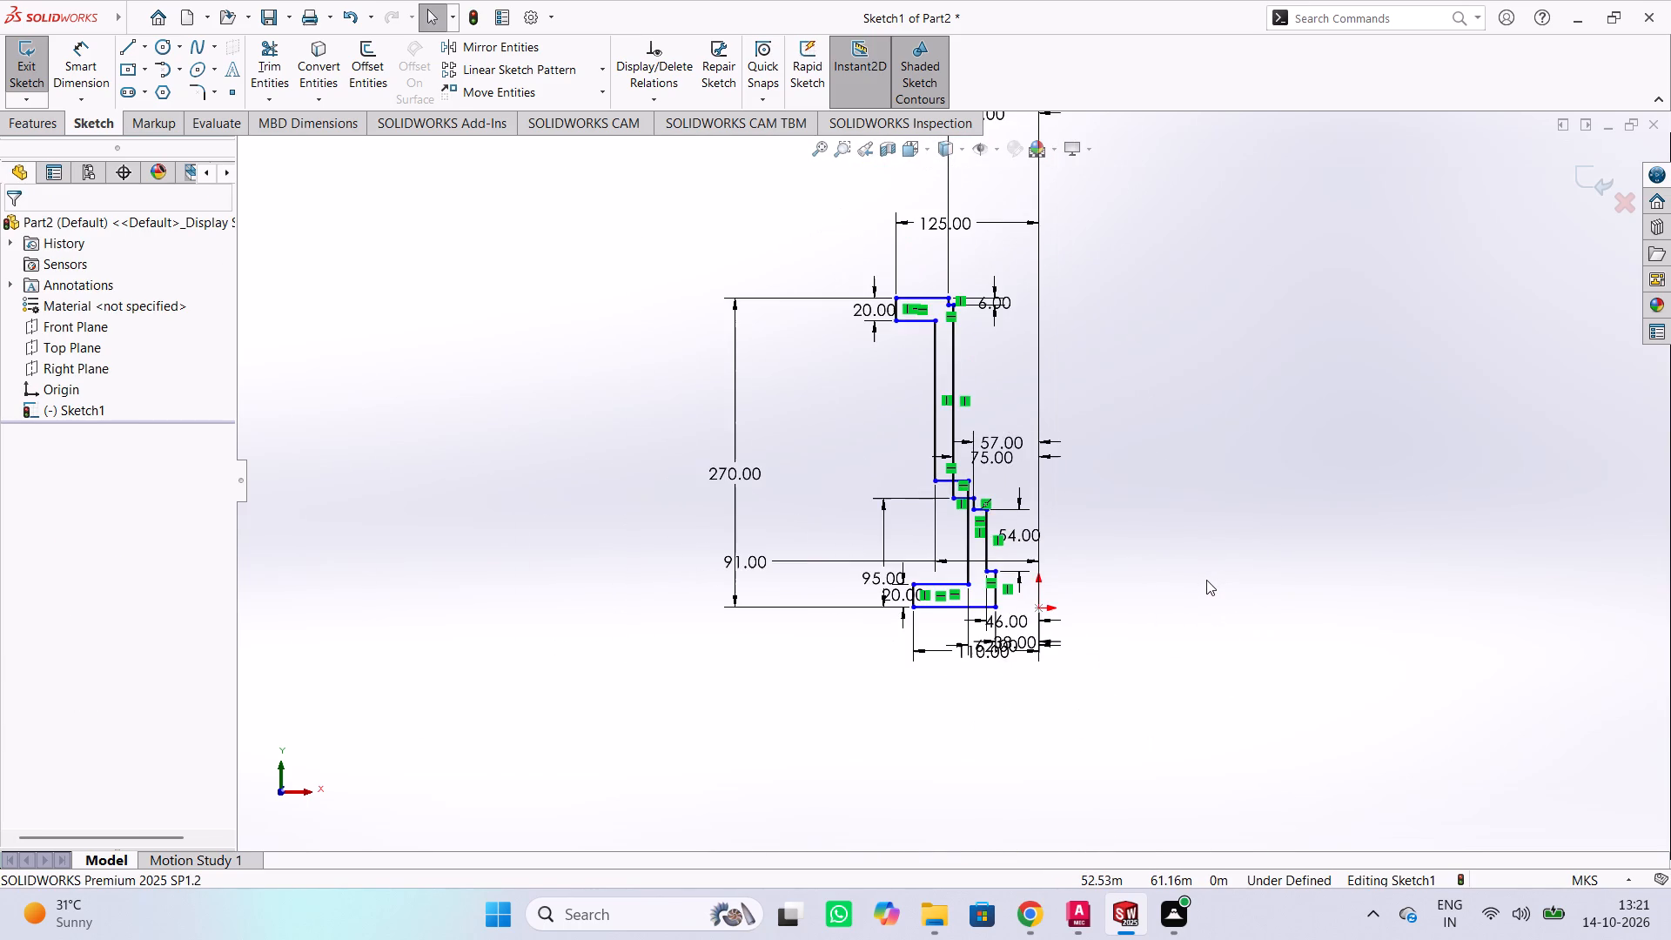
scroll(1206, 580, "down", 1)
scroll(1179, 639, "up", 1)
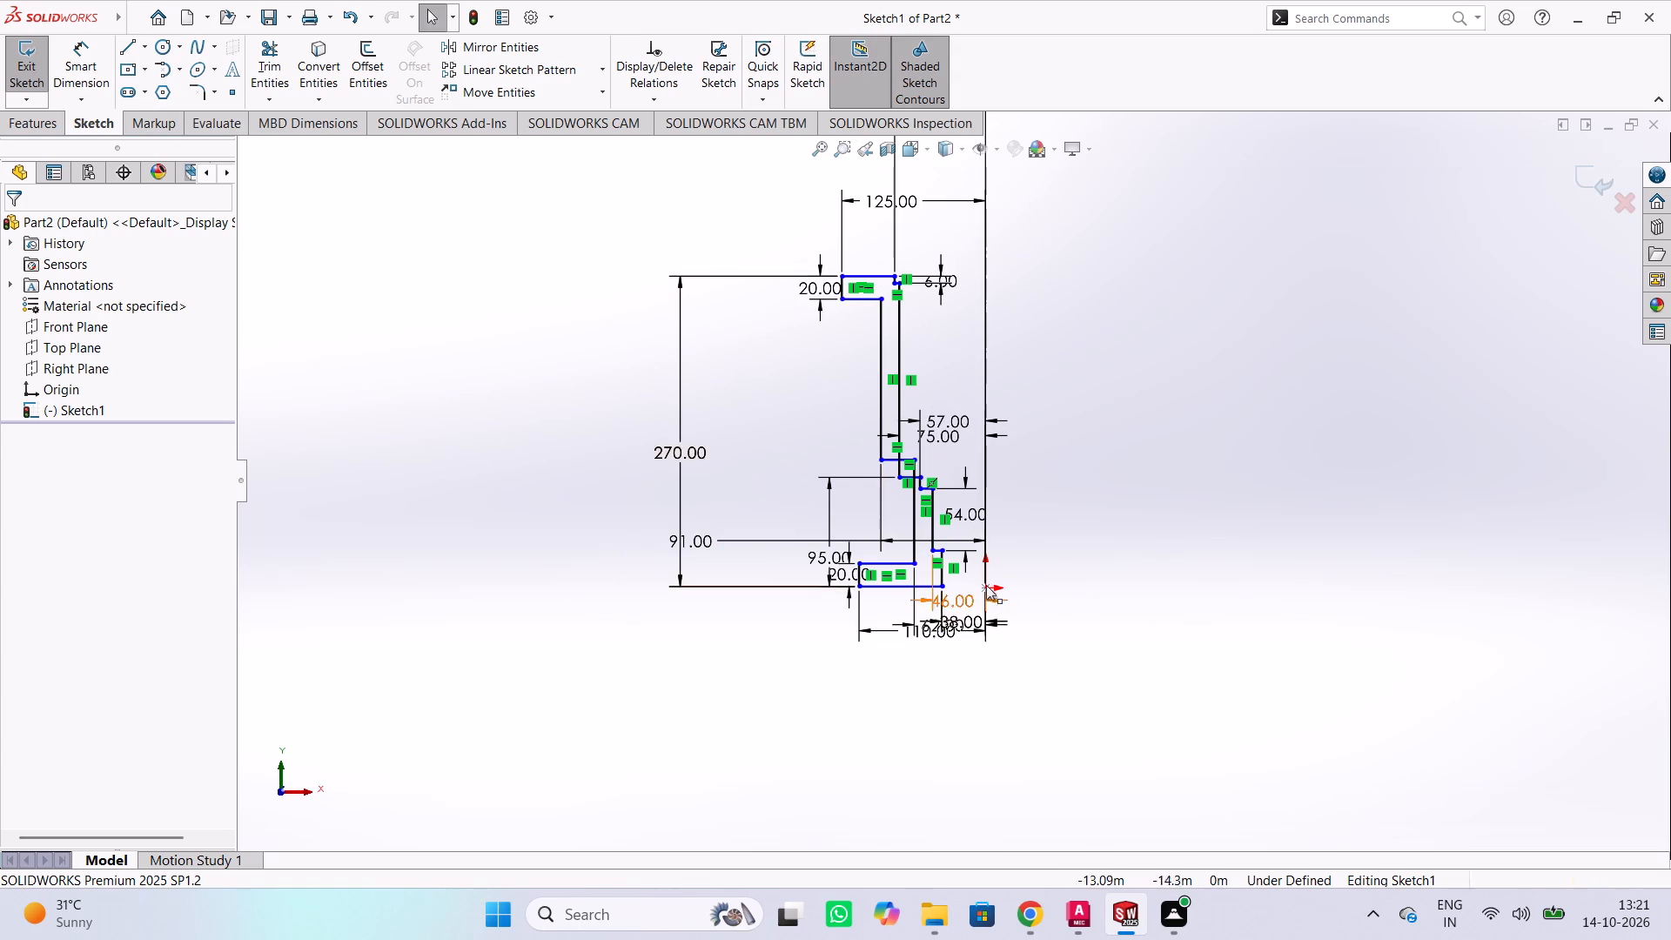
Delete the entire profile in the sketch together with all of its dimensions.
scroll(987, 584, "up", 4)
scroll(985, 569, "down", 4)
scroll(916, 500, "up", 2)
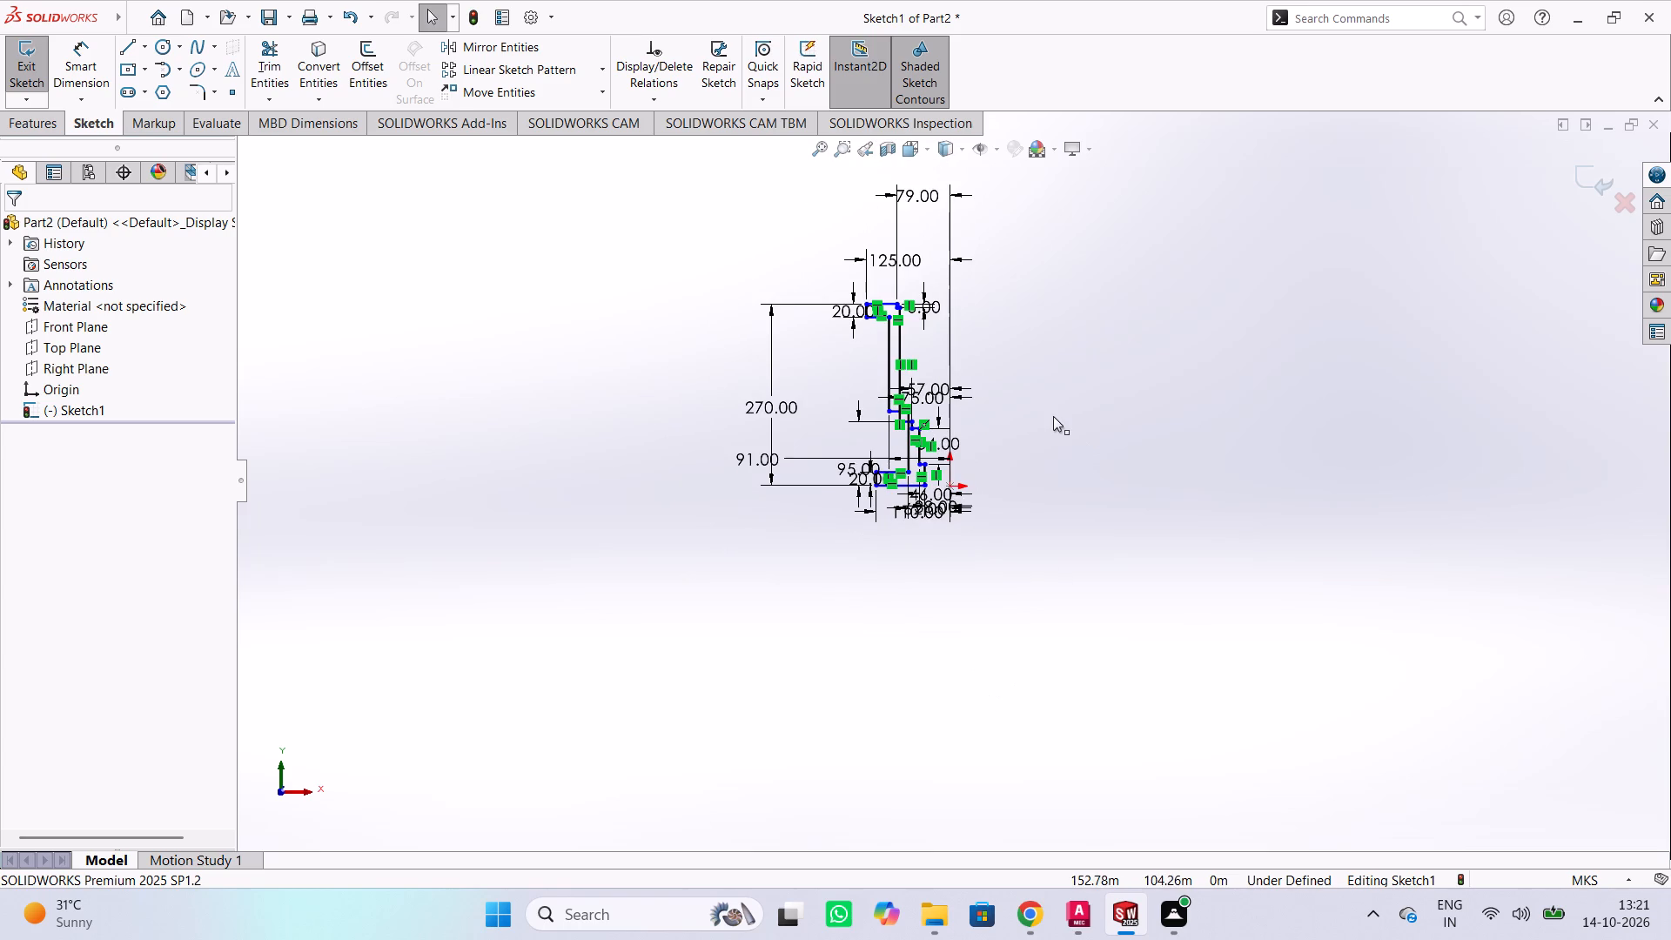
scroll(1051, 416, "up", 2)
left_click_drag(704, 206, 1071, 610)
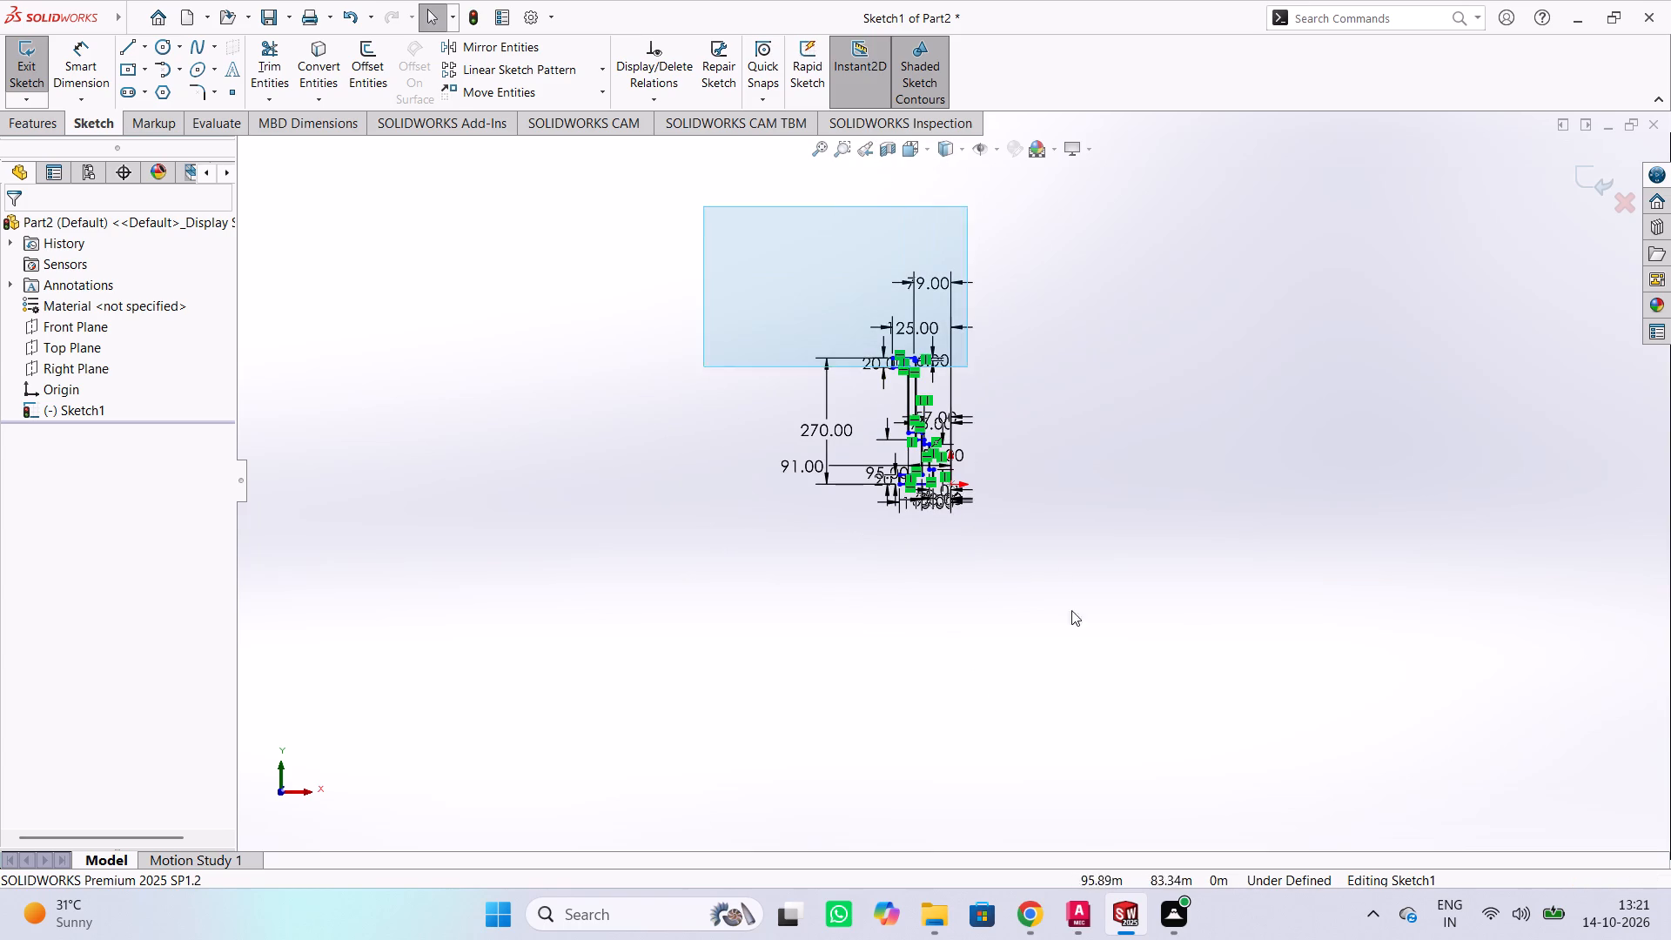
left_click_drag(1071, 610, 1100, 696)
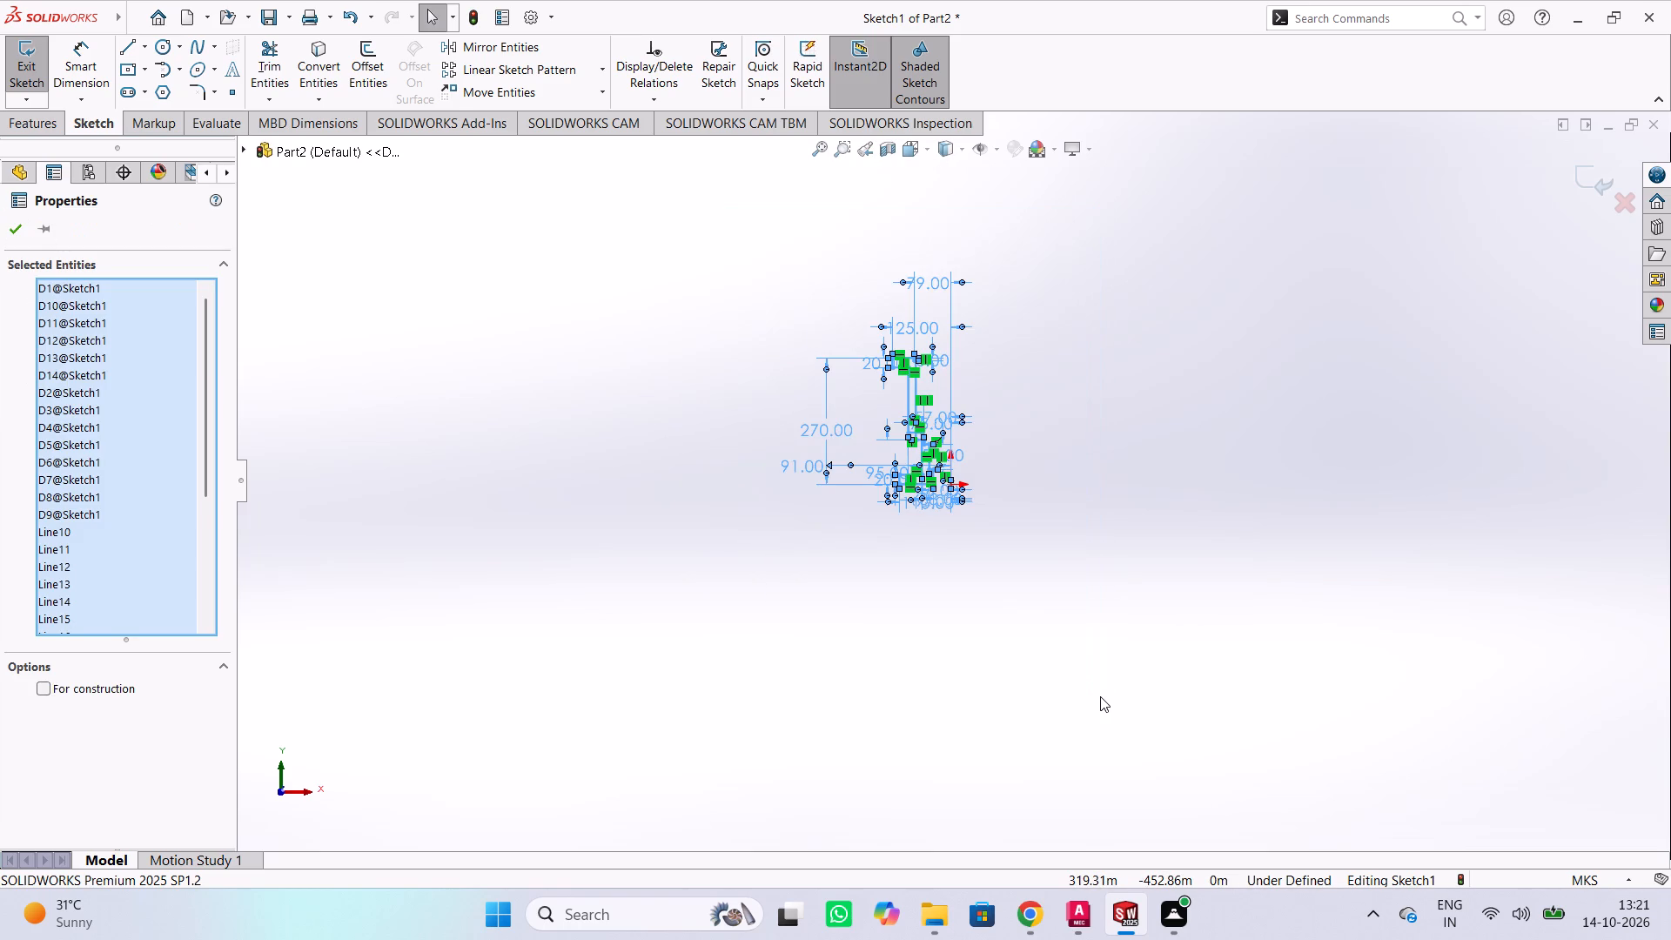
key("Delete")
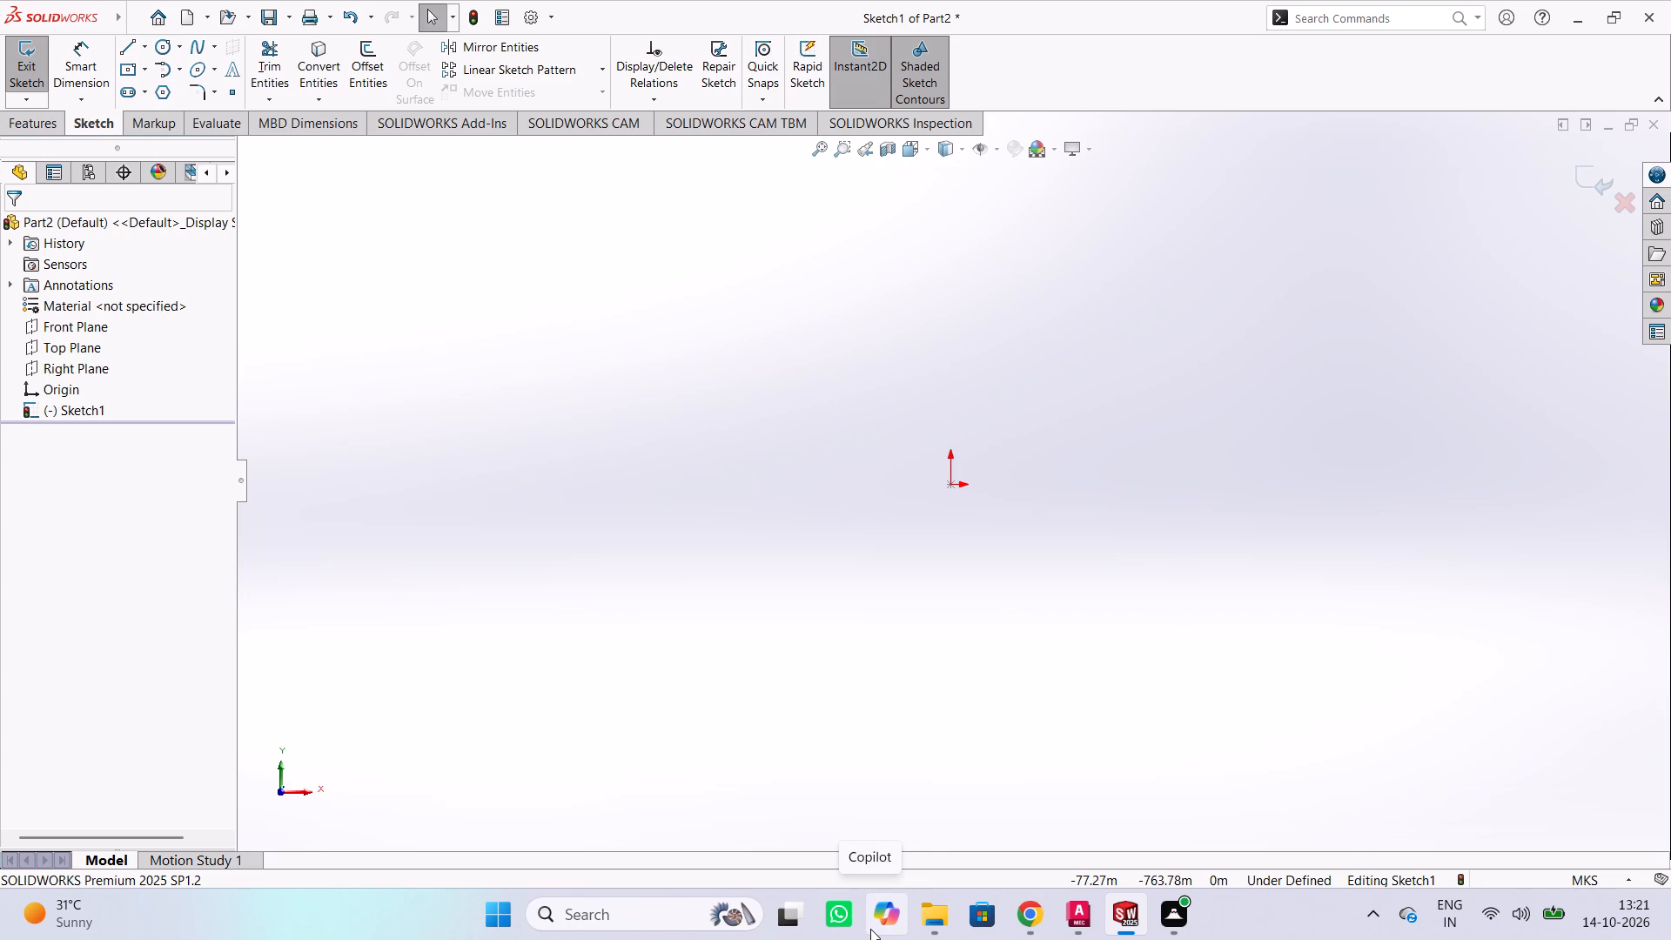
Sketch a horizontal line 110 m long from the origin toward negative X as the bottom flange's base.
left_click(130, 45)
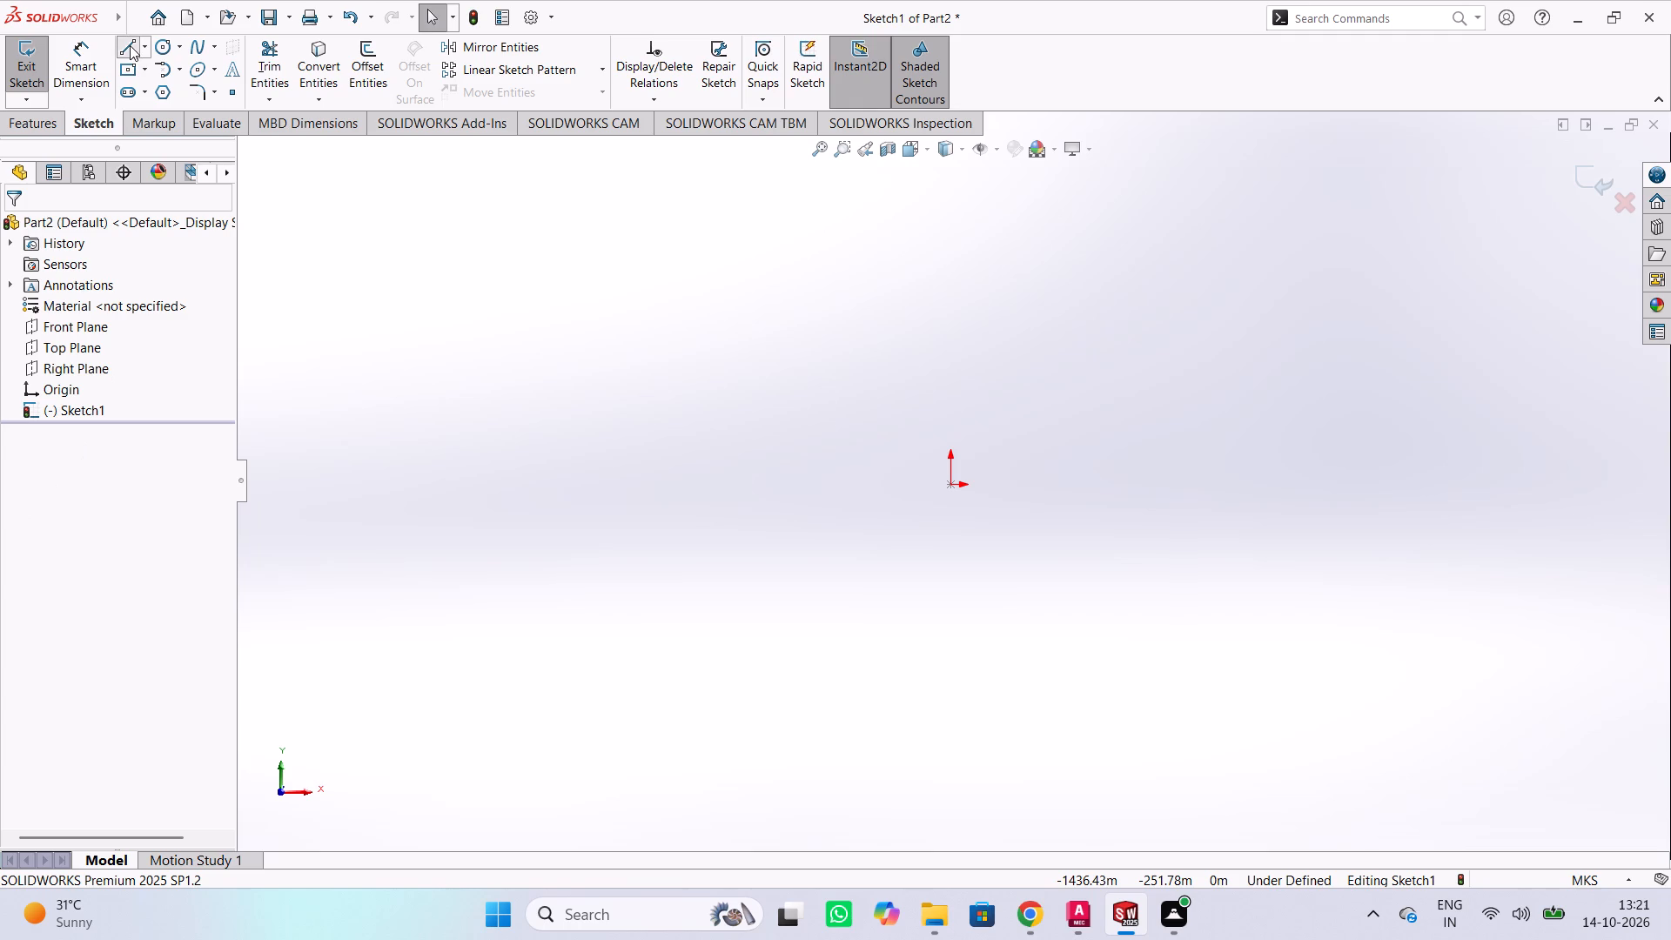
left_click(950, 480)
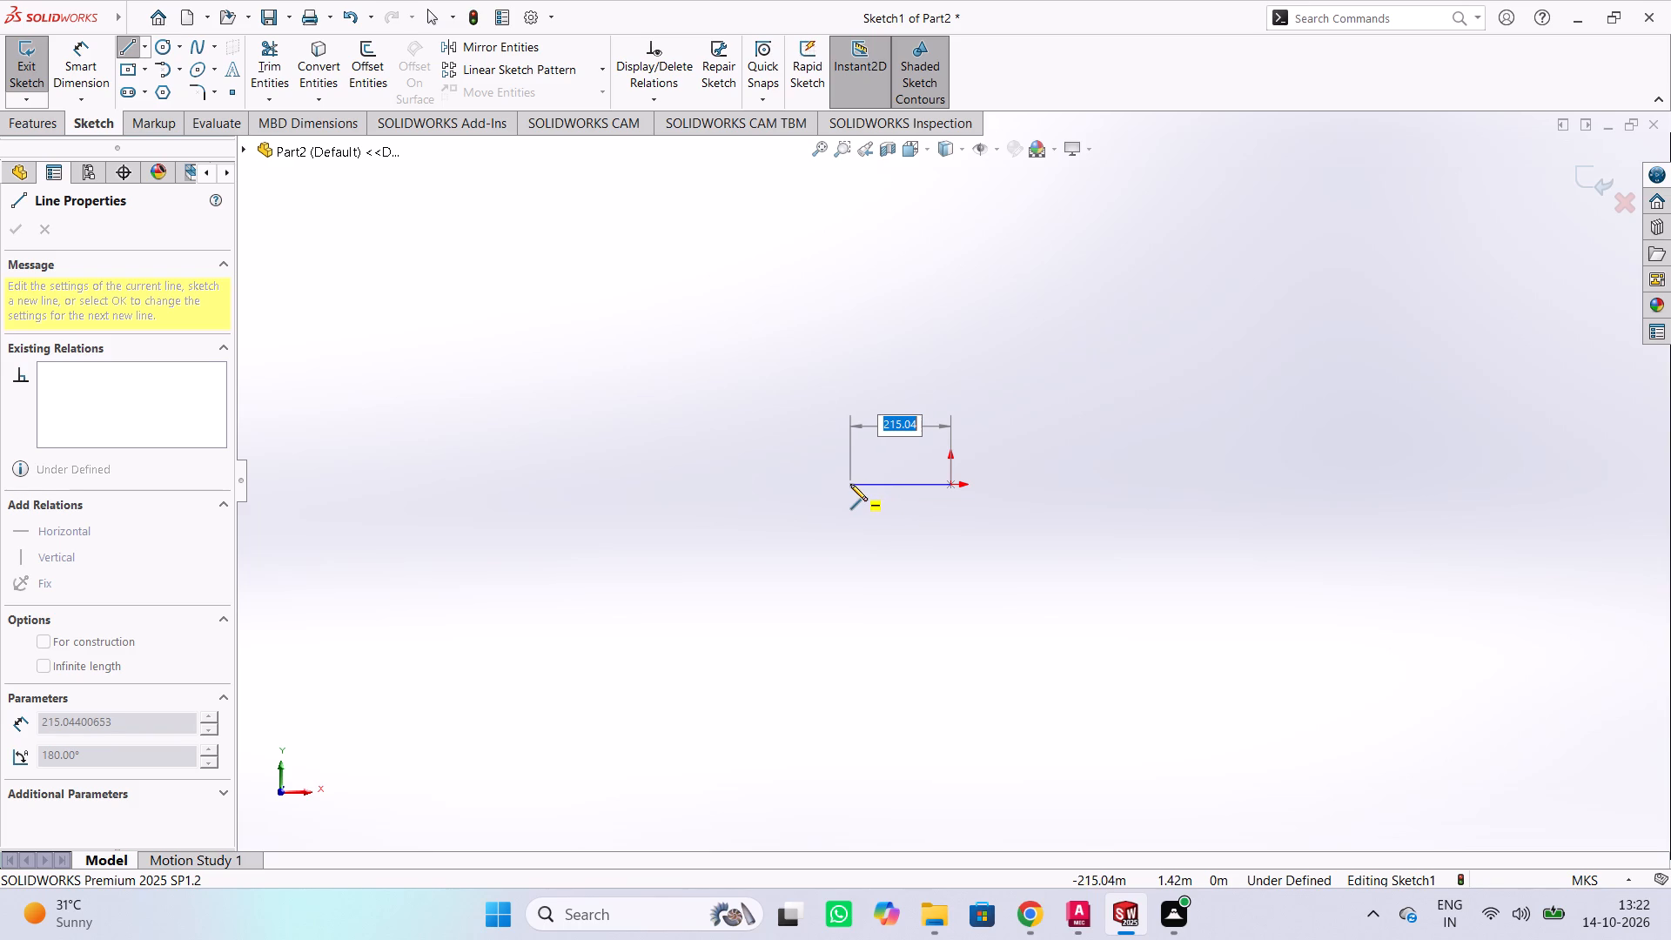
type("110")
key("Return")
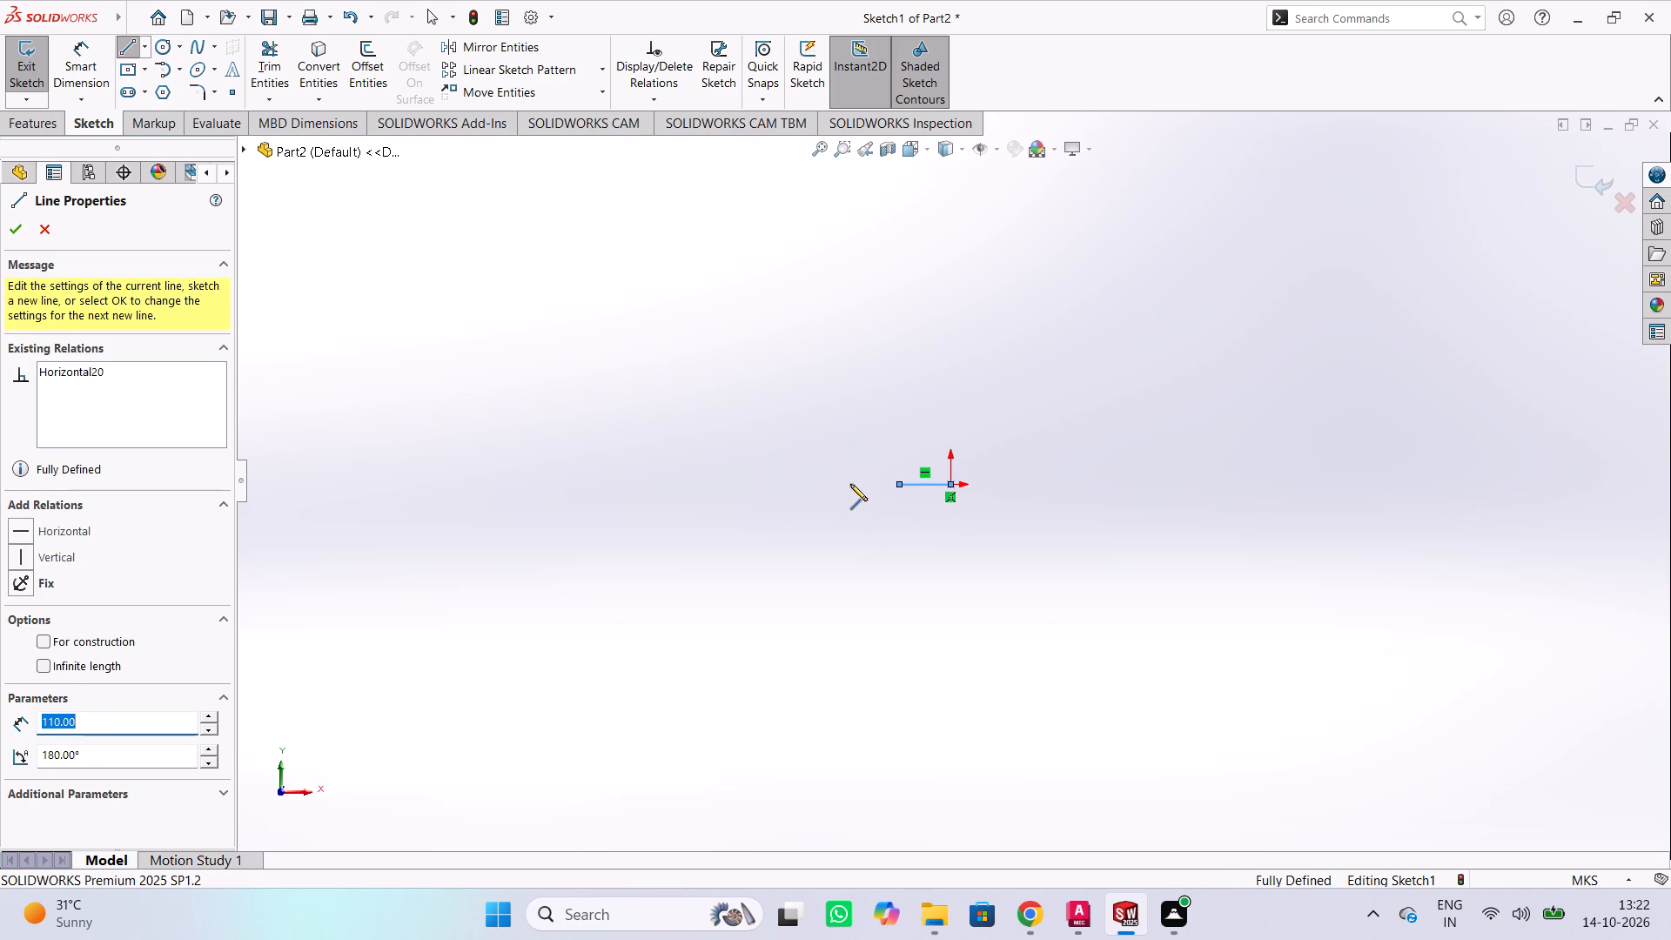
Sketch the bottom flange's outer edge as a 20 m vertical line upward from the base line's outer end.
scroll(900, 393, "up", 1)
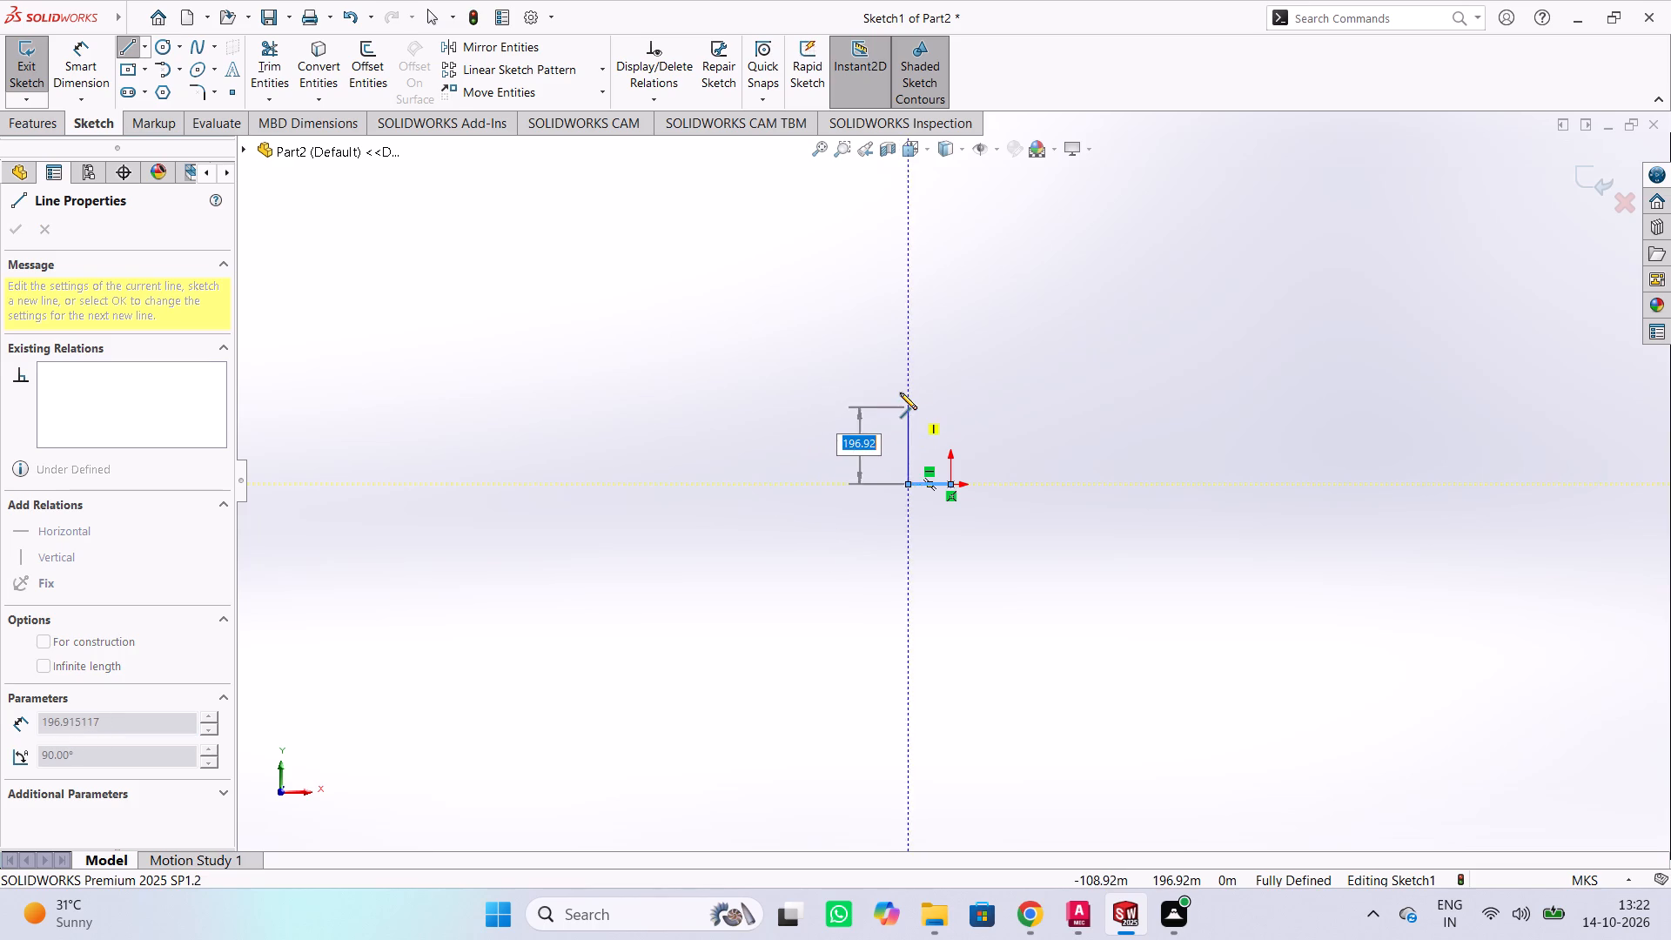
scroll(900, 393, "up", 2)
scroll(900, 393, "down", 6)
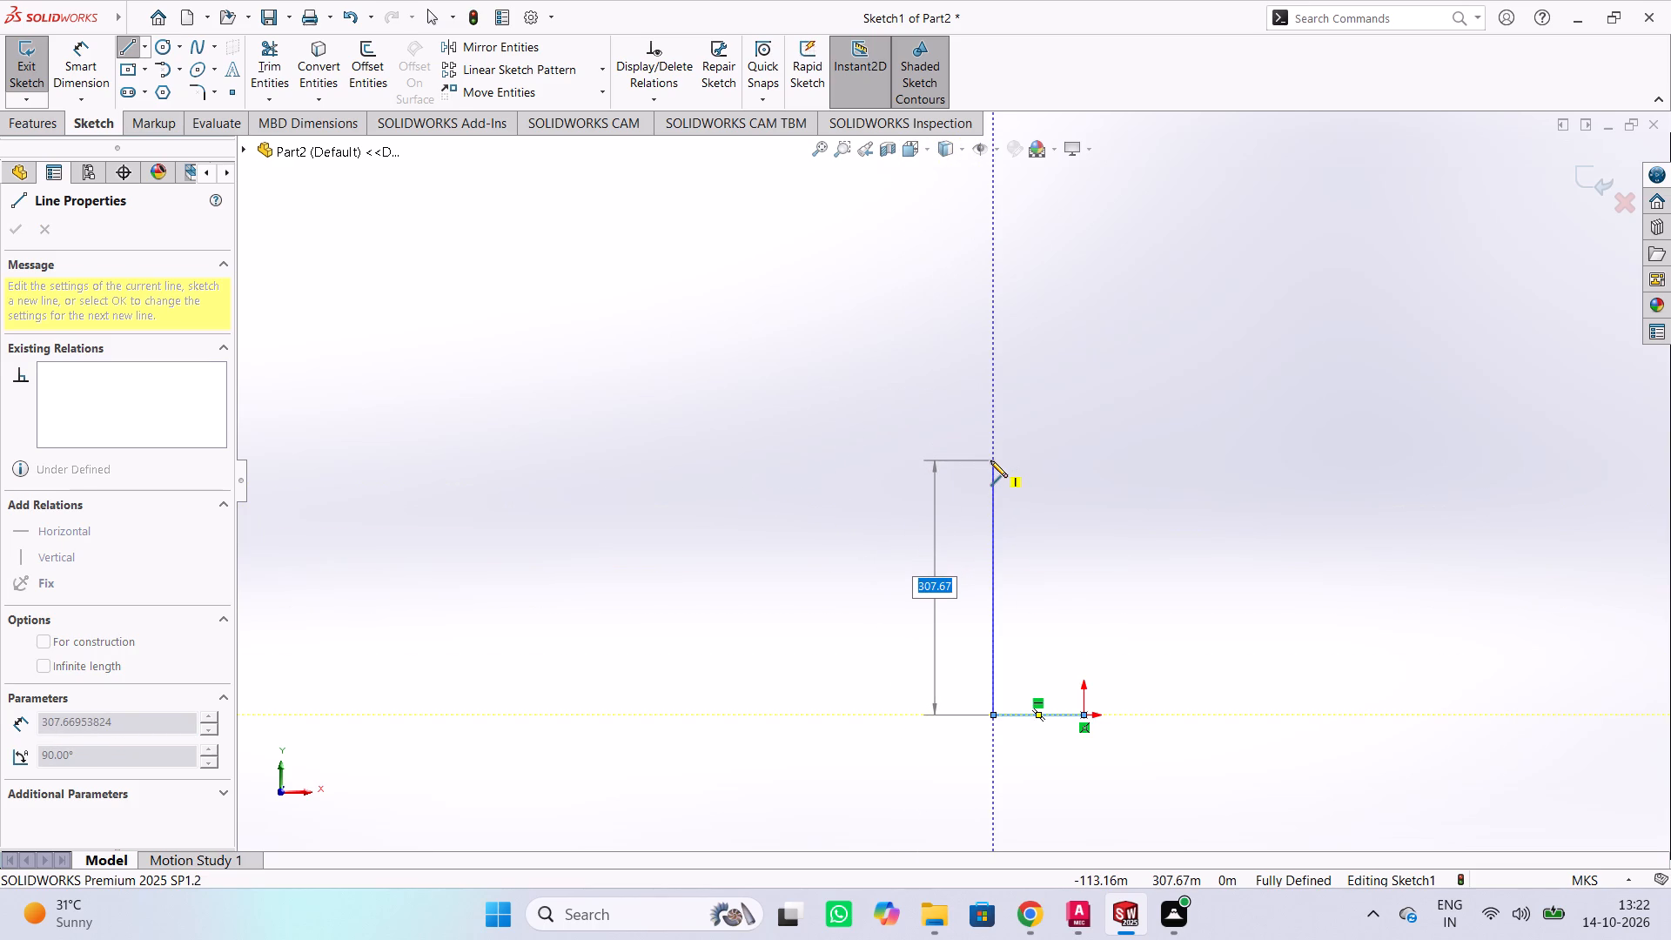
type("20")
key("Return")
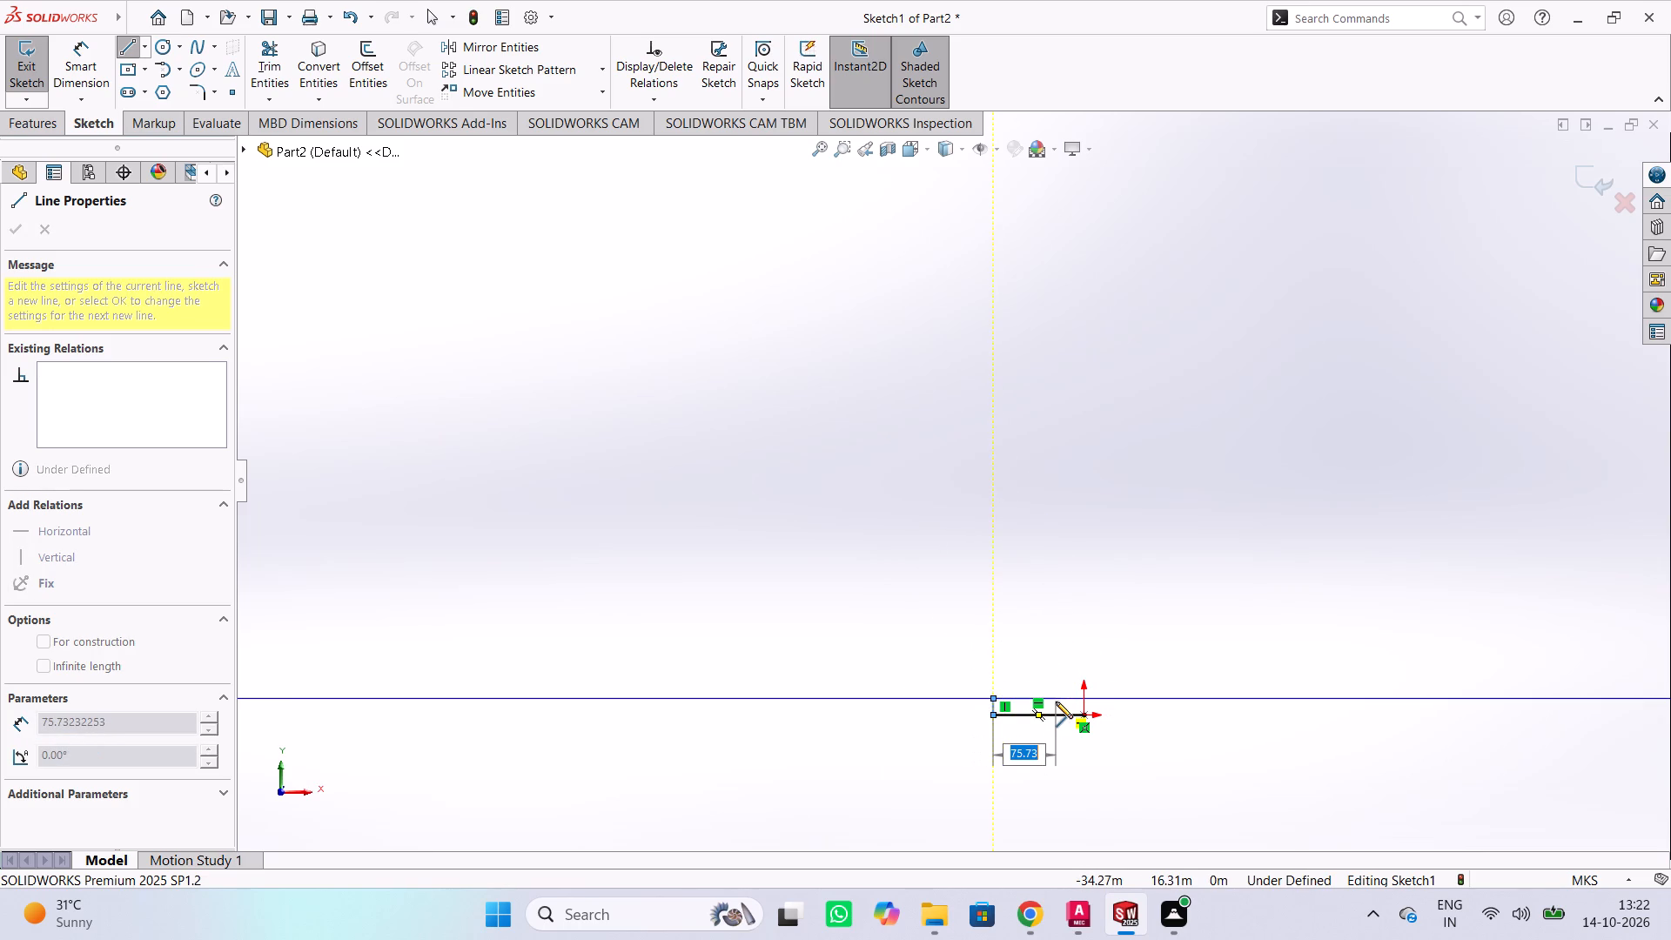
Sketch the bottom flange's top edge horizontally inward, and the lower outer wall vertically up from its inner end.
scroll(1057, 691, "up", 2)
scroll(1026, 638, "down", 2)
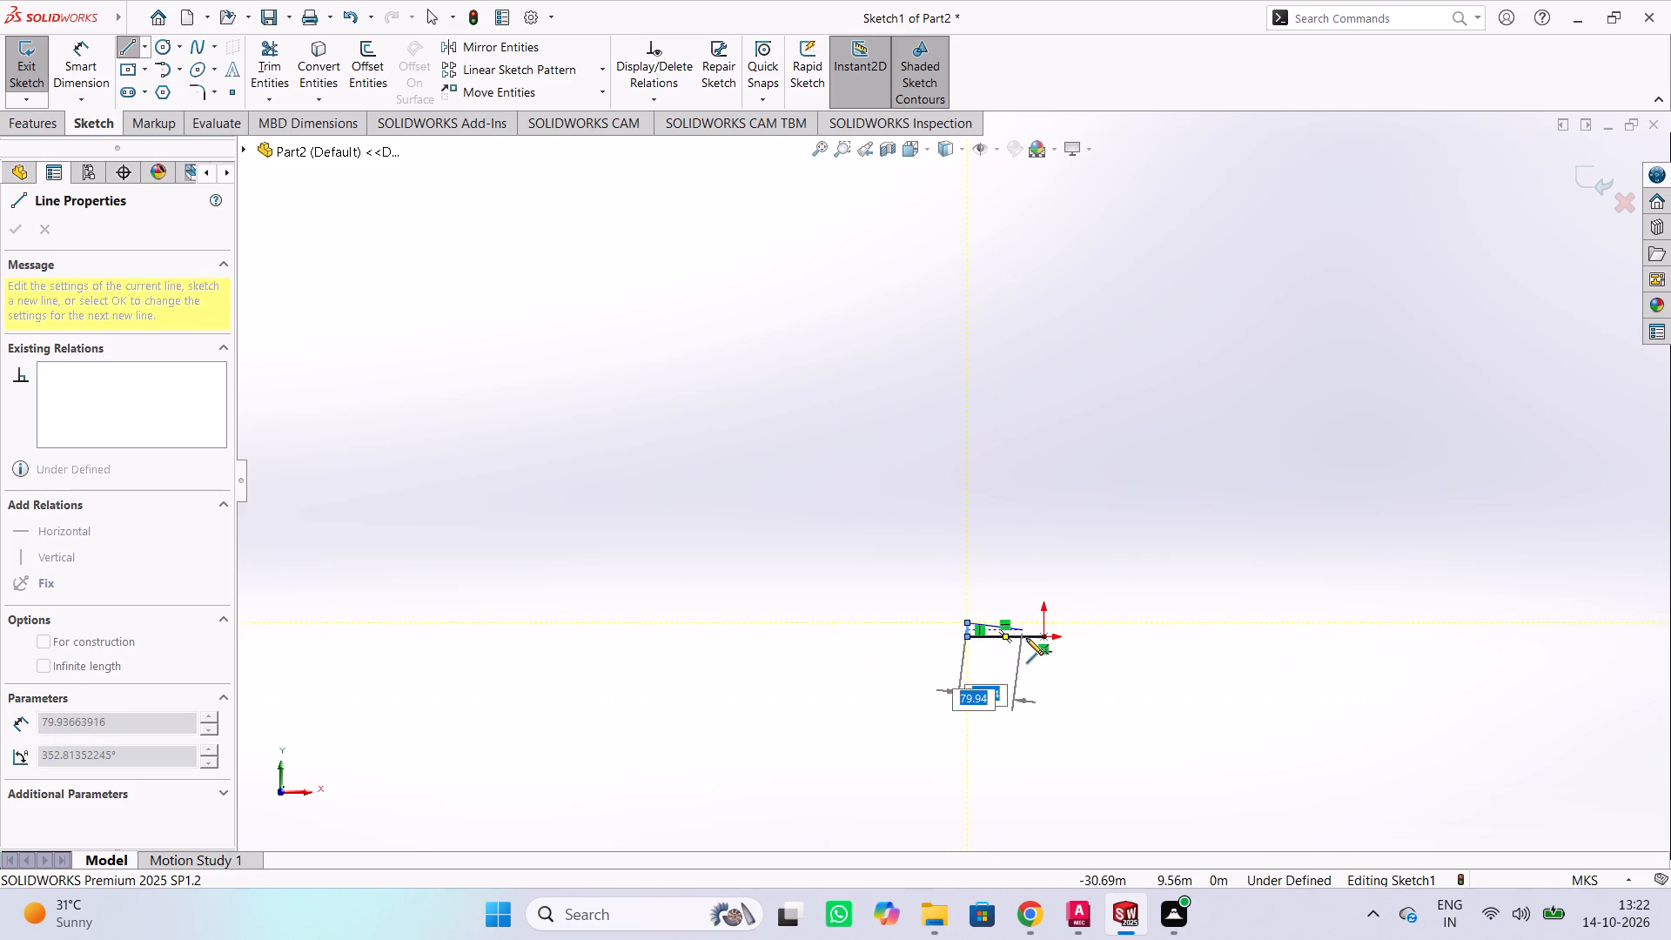
scroll(1026, 638, "down", 5)
scroll(967, 578, "down", 2)
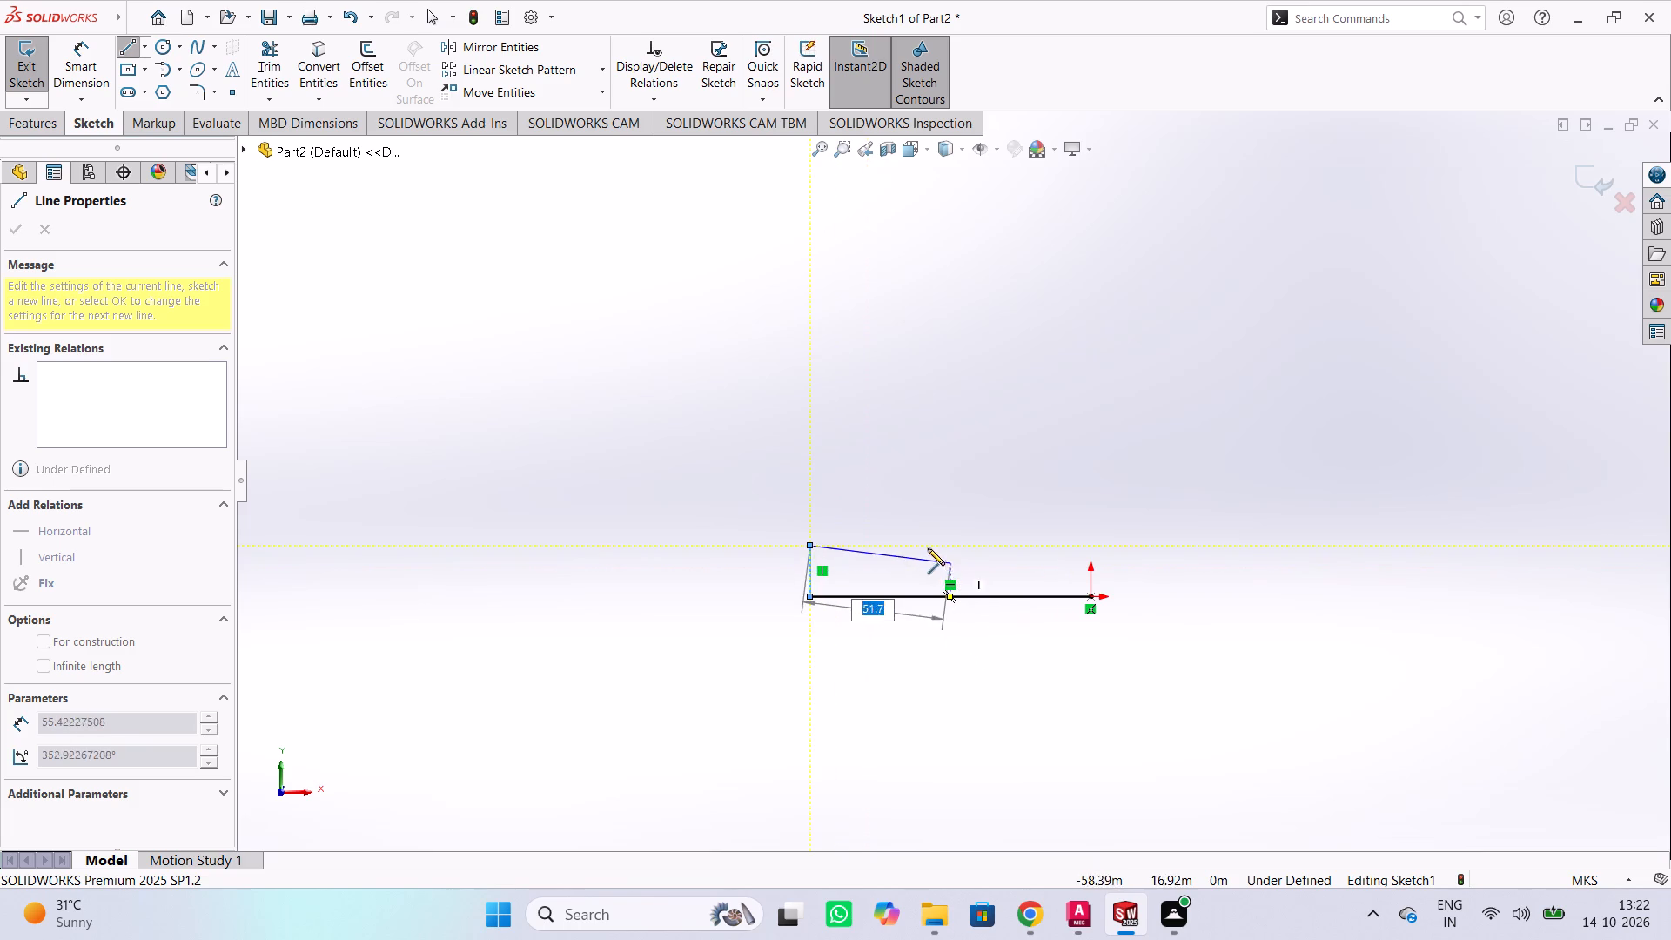
left_click(914, 546)
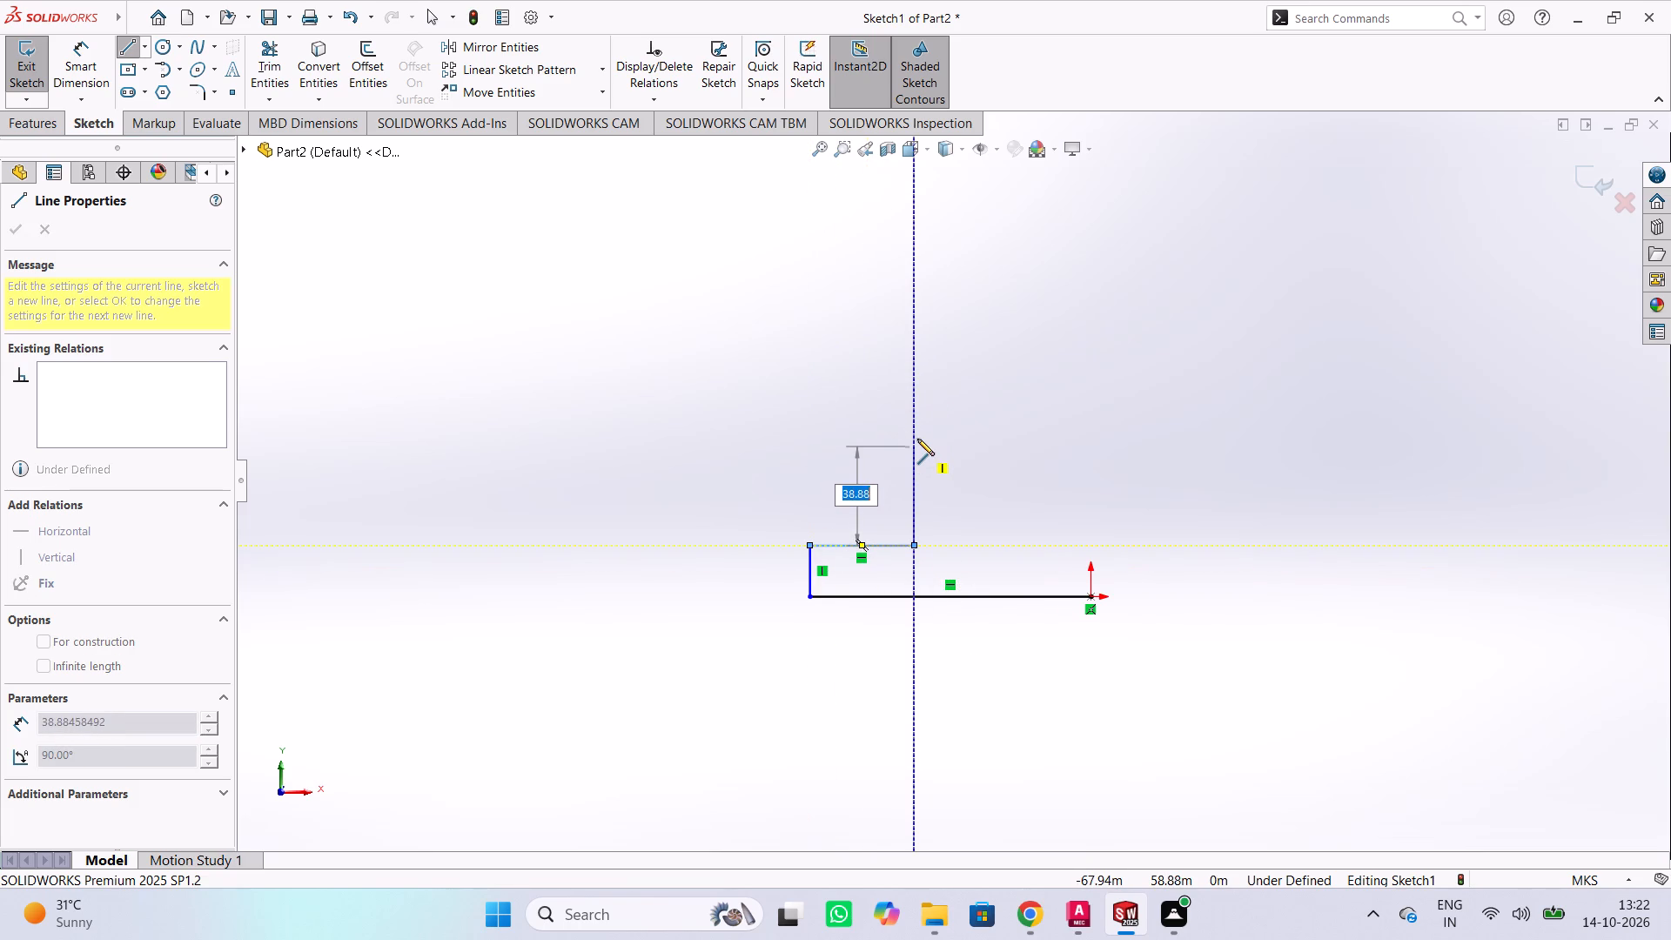
left_click(917, 429)
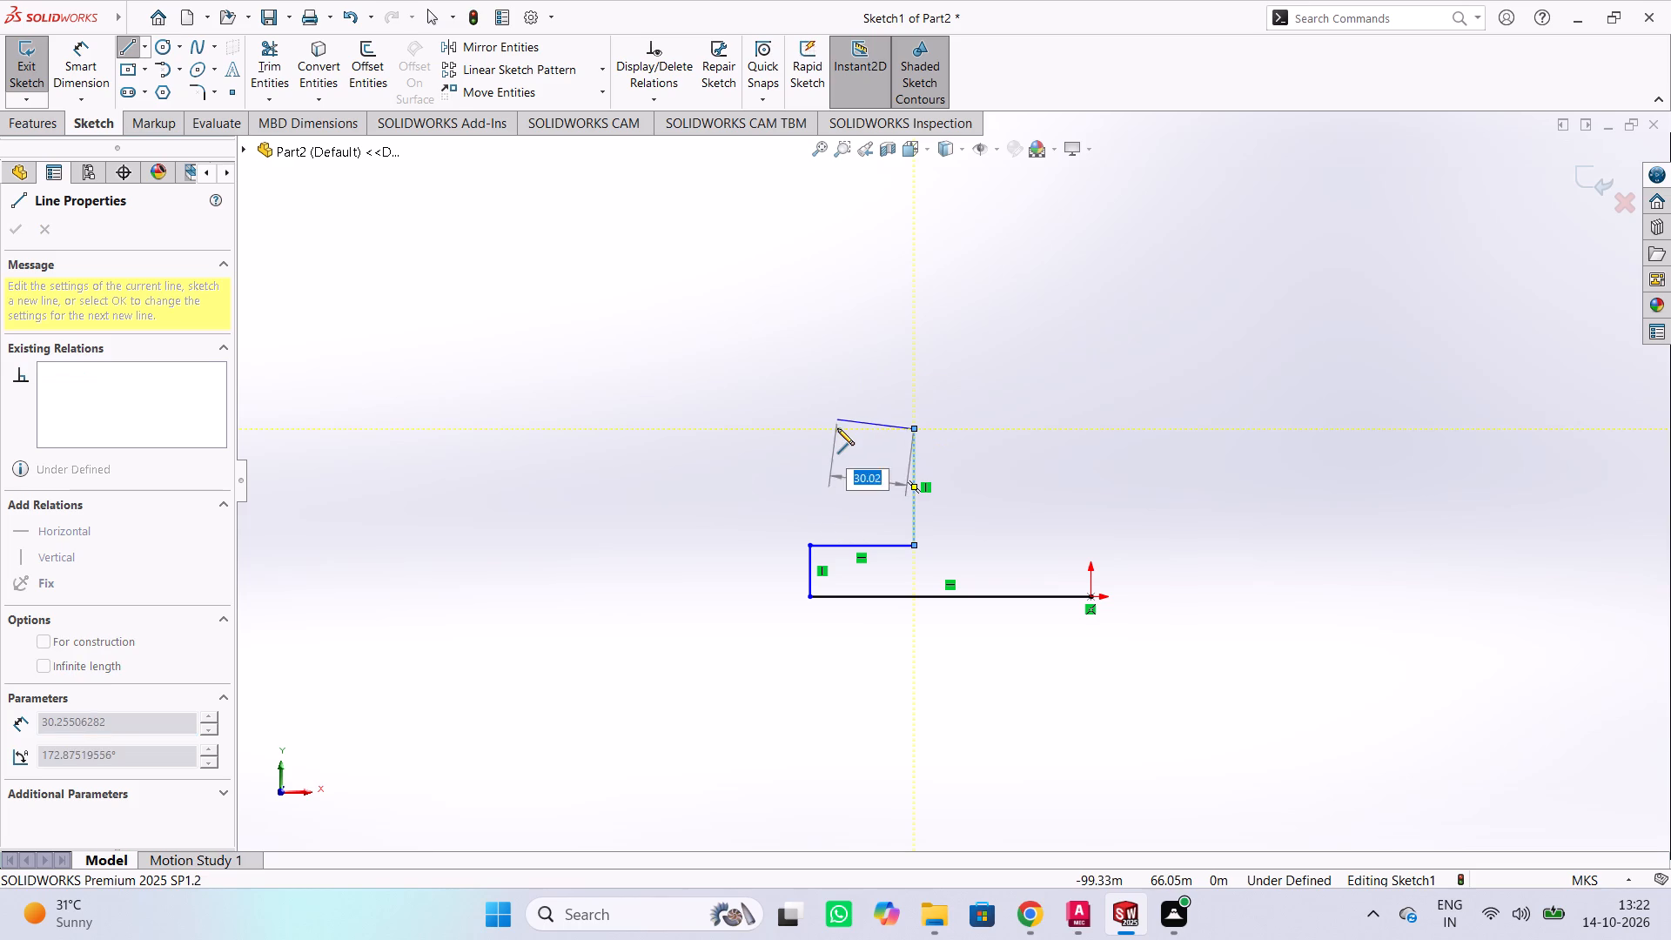
Sketch a horizontal shoulder about 30 m outward from the lower wall's top and a vertical upper outer wall about 90 m high.
left_click(837, 428)
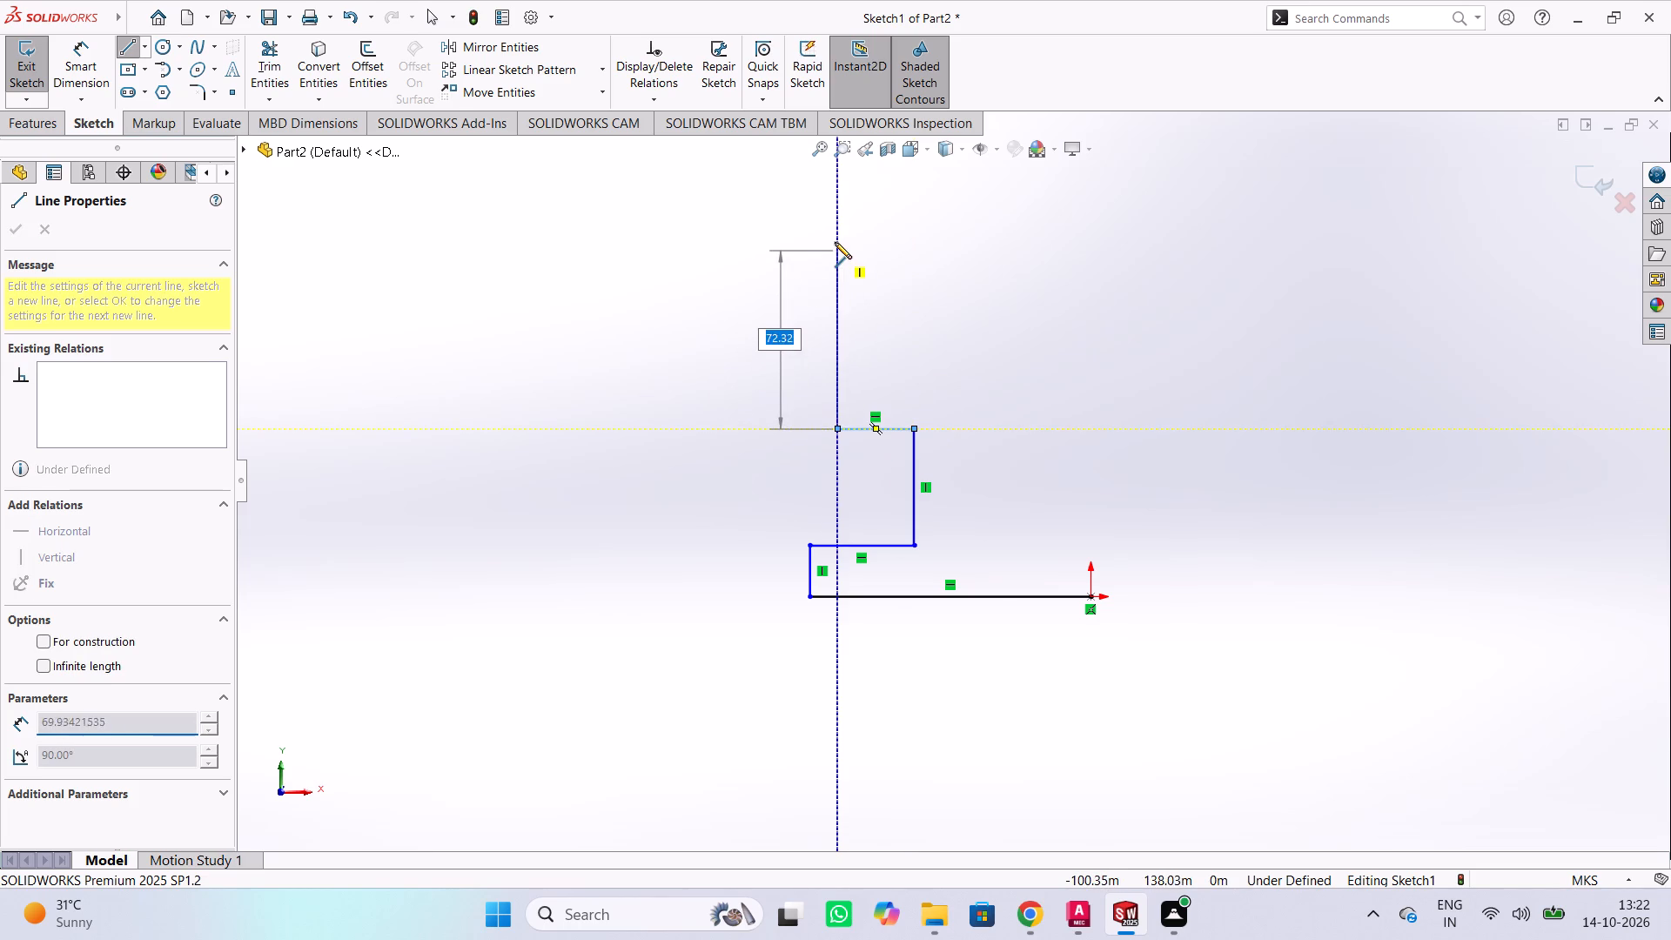
left_click(835, 197)
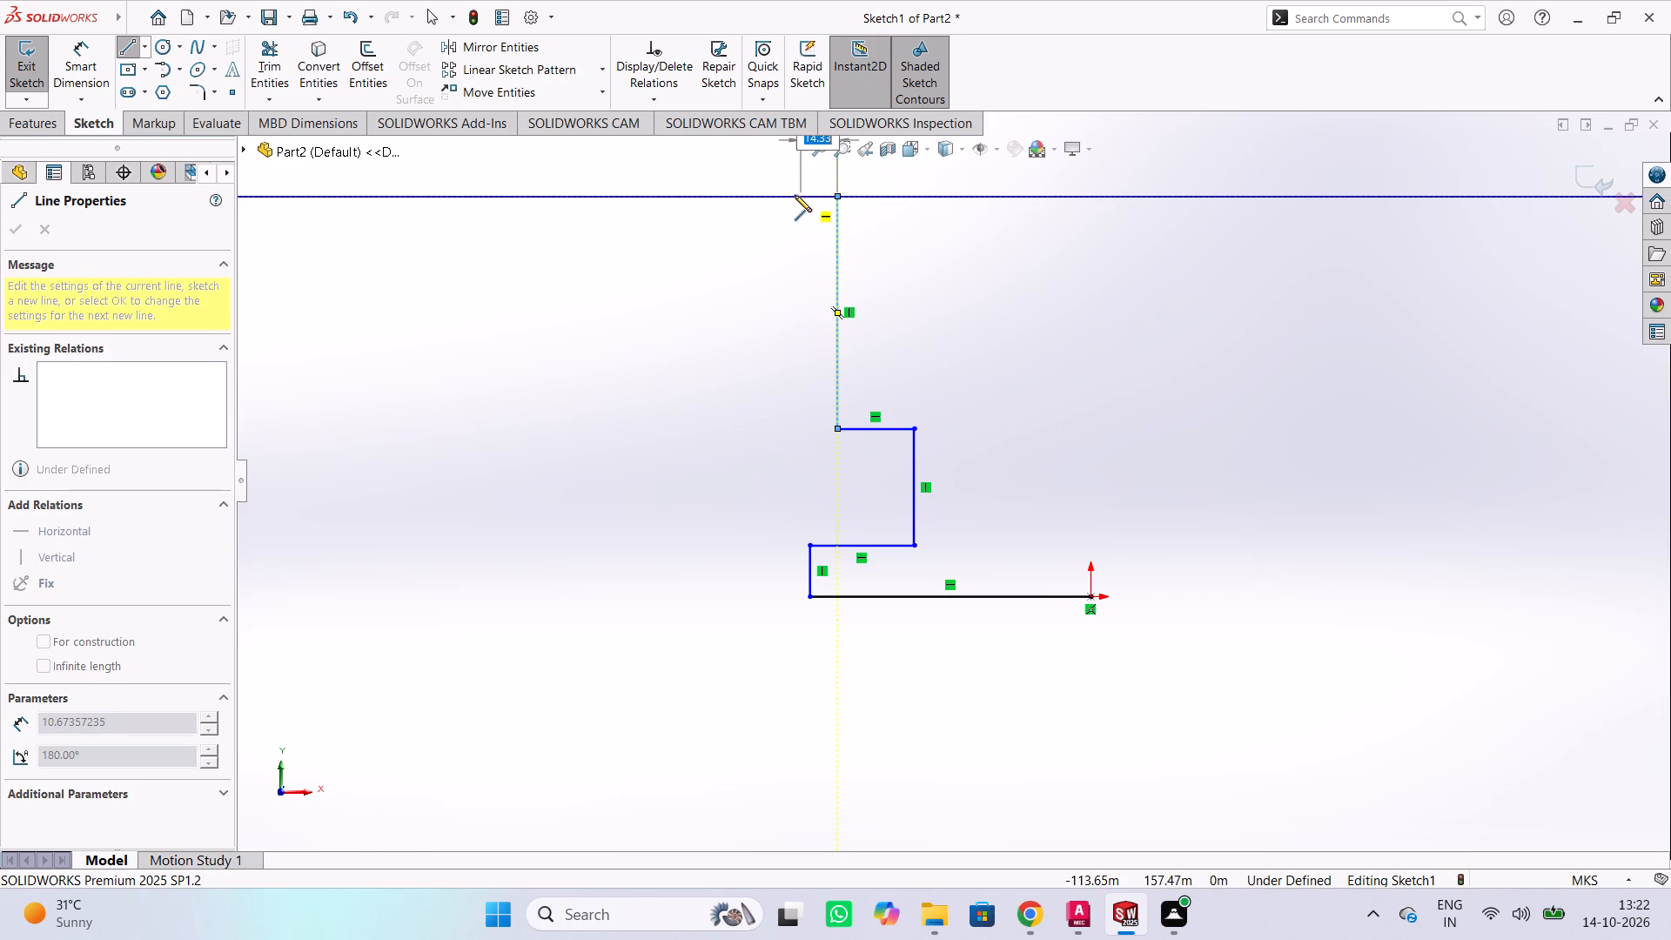
Sketch the top flange outline with its underside going outward, a short vertical outer edge, and a top edge about 36 m inward.
left_click(775, 194)
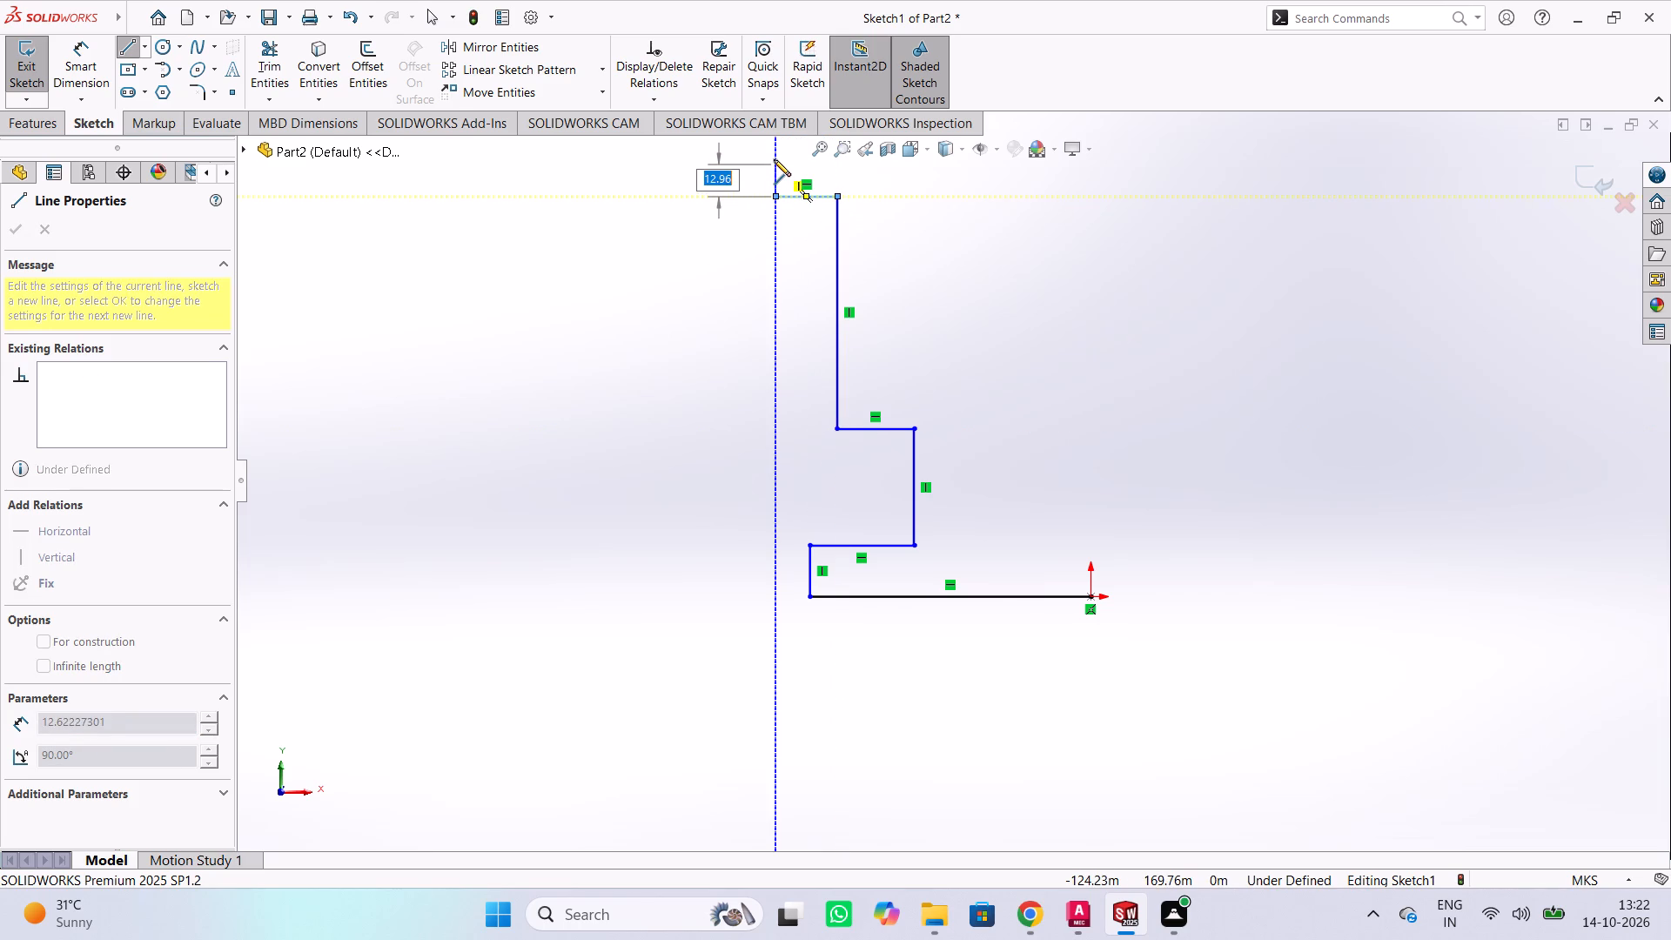
left_click(774, 159)
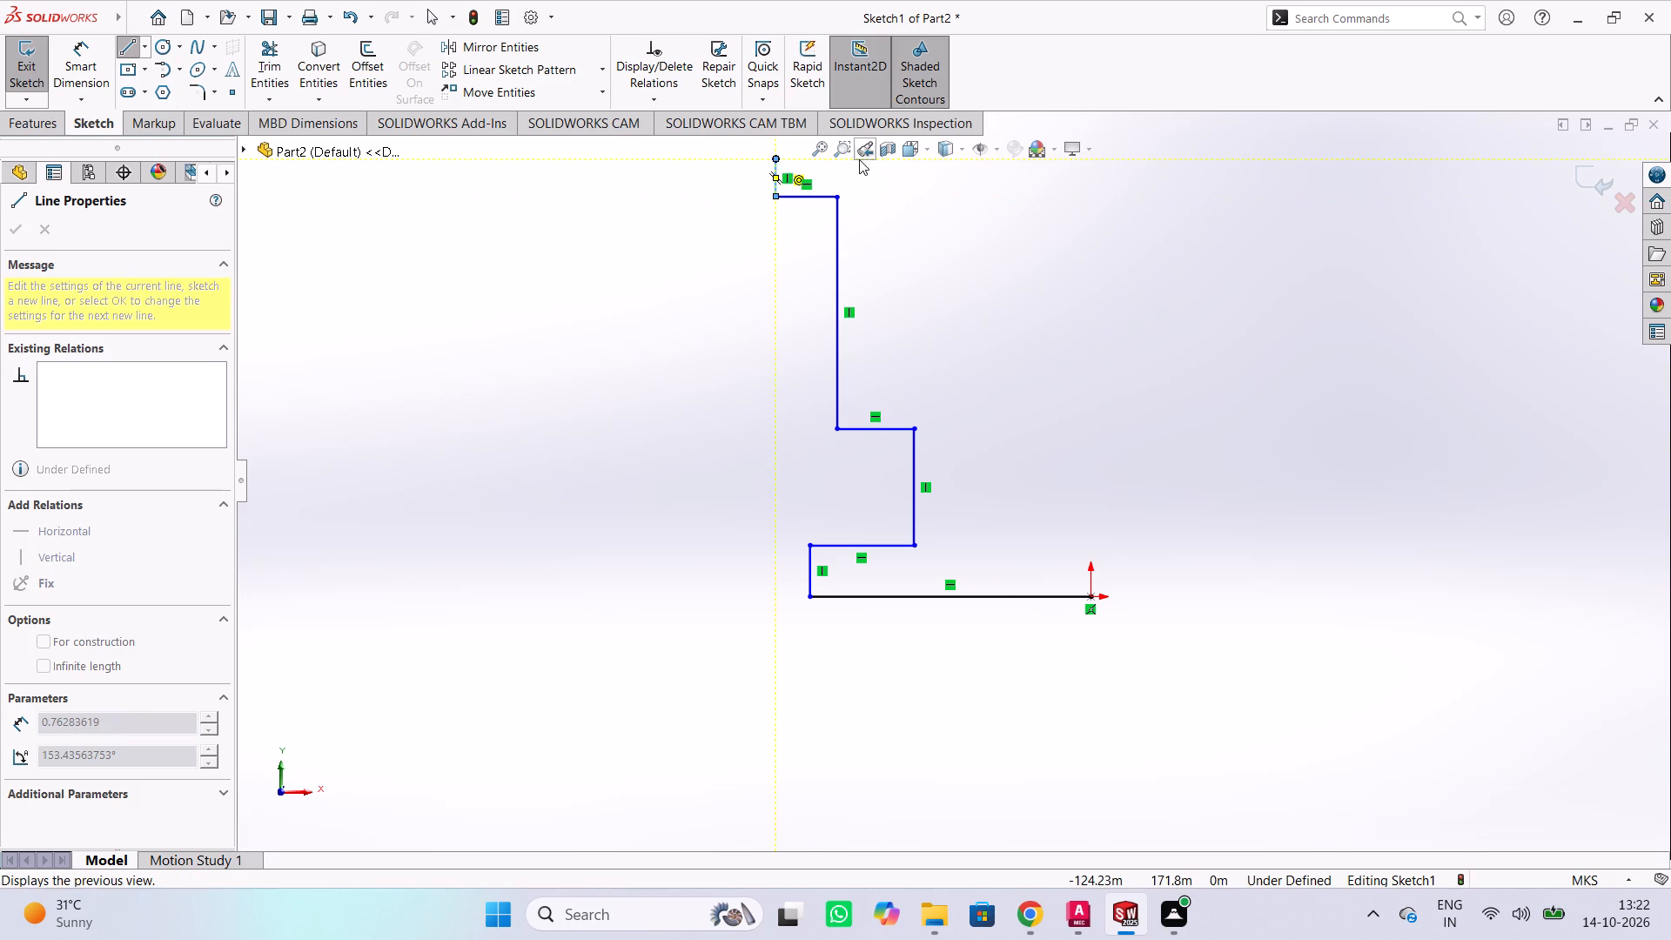
scroll(865, 160, "down", 2)
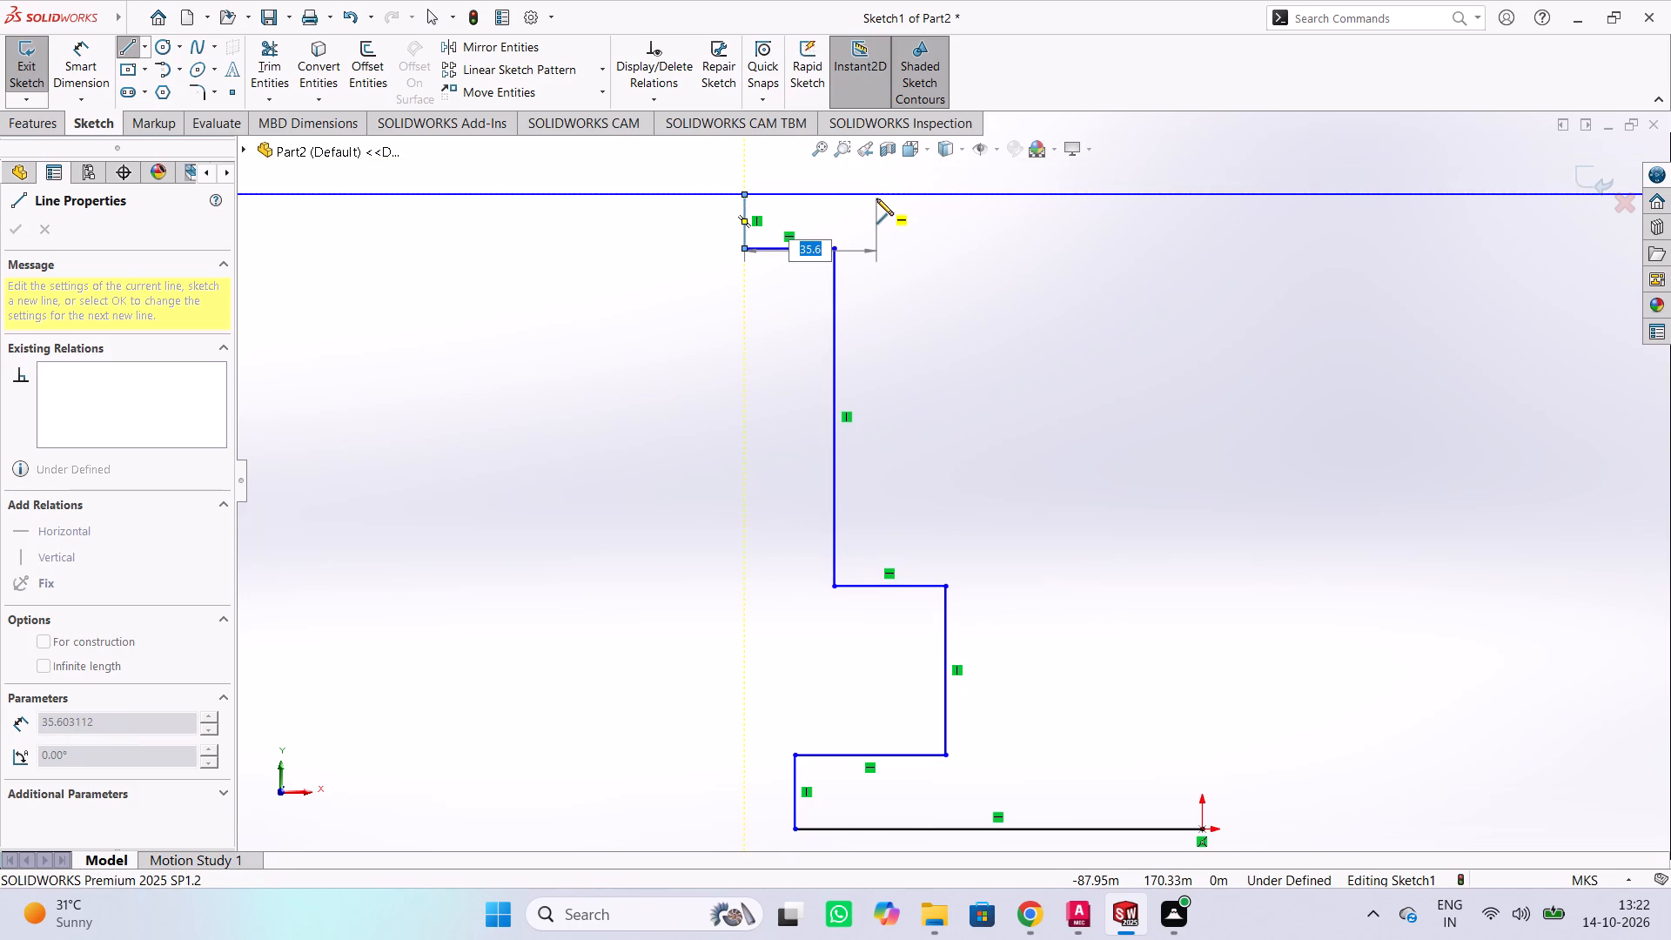
left_click(876, 198)
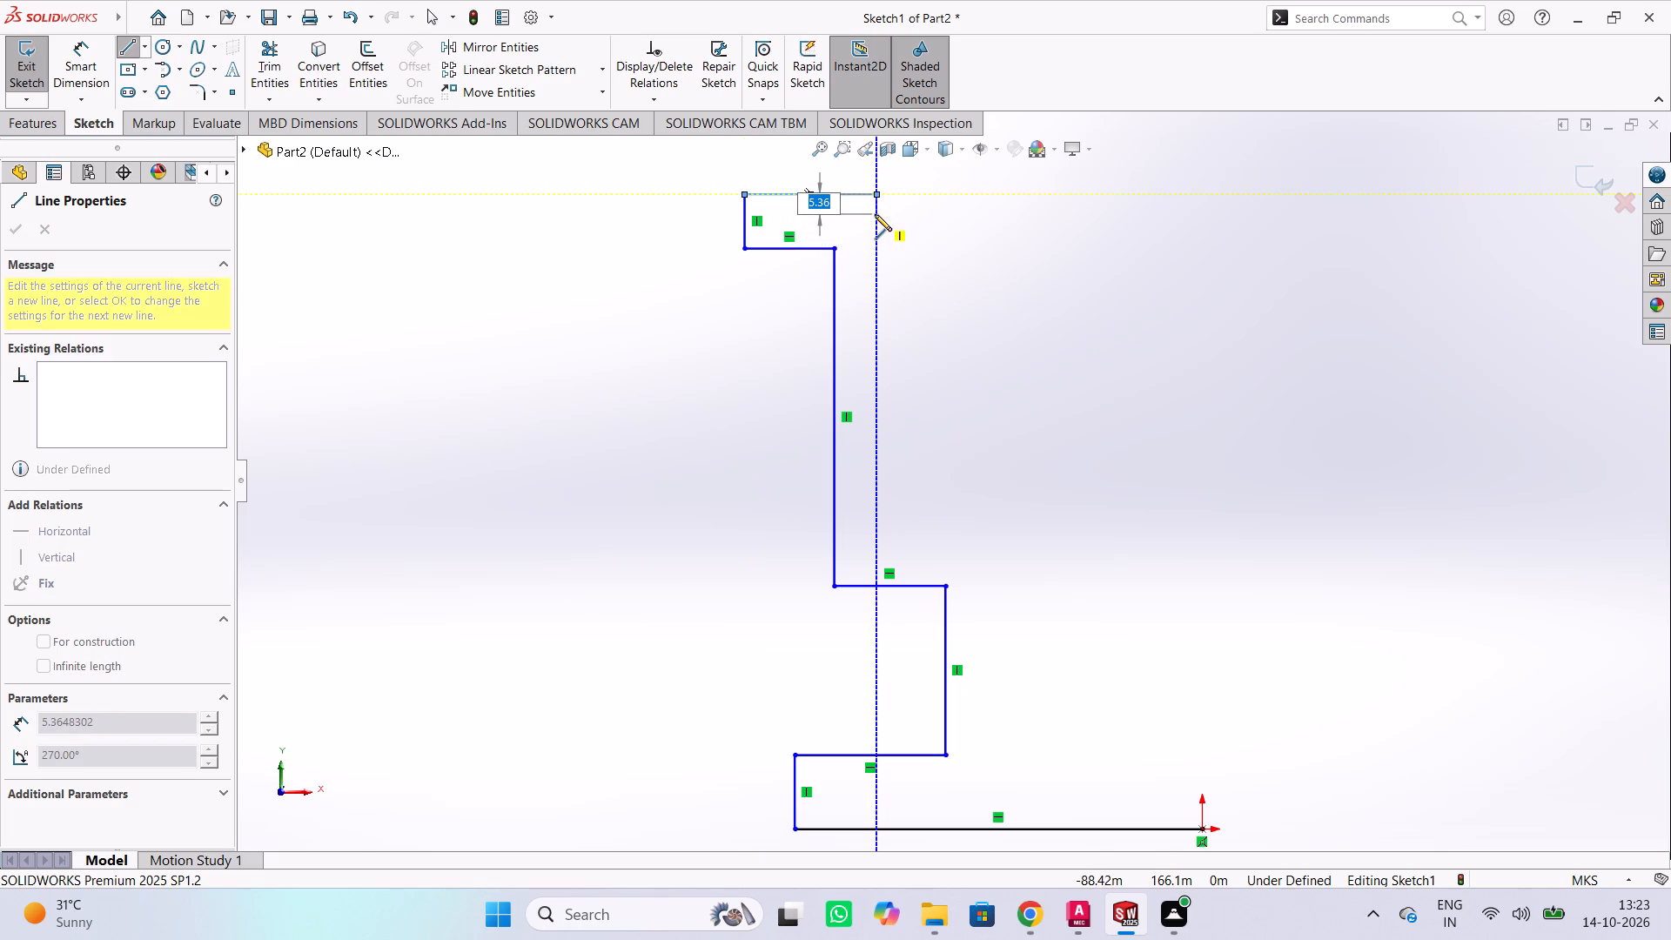
Sketch the stepped inner bore from the top flange down to the base line, using five vertical runs joined by four horizontal ledges.
left_click(875, 222)
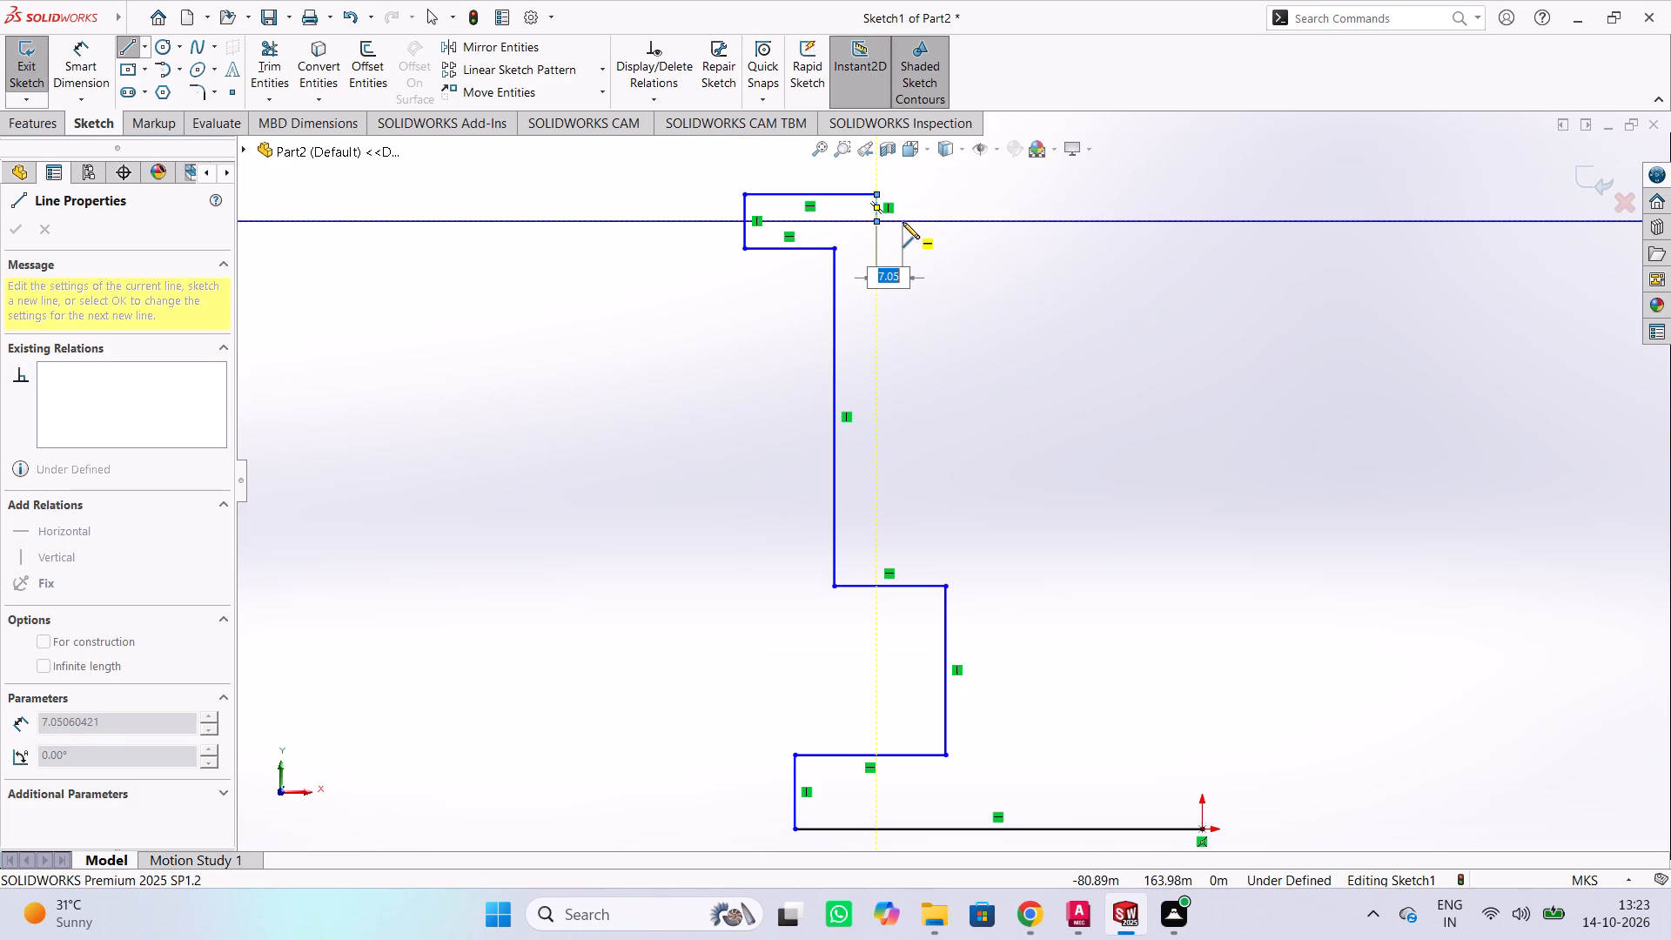
left_click(903, 222)
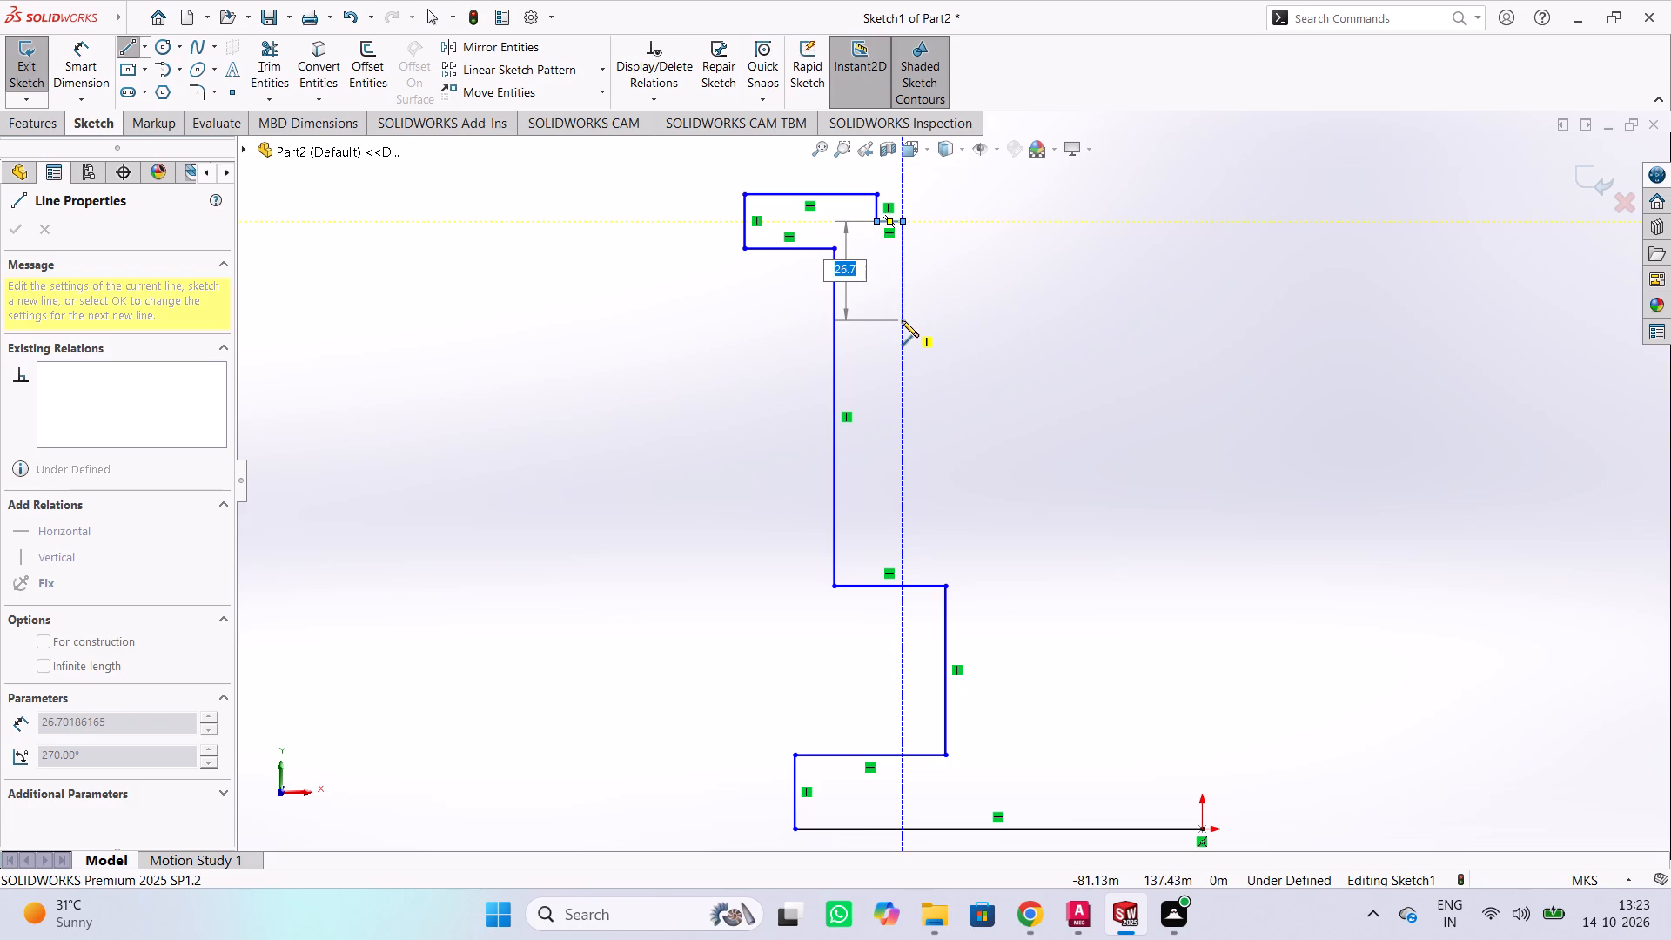
left_click(903, 491)
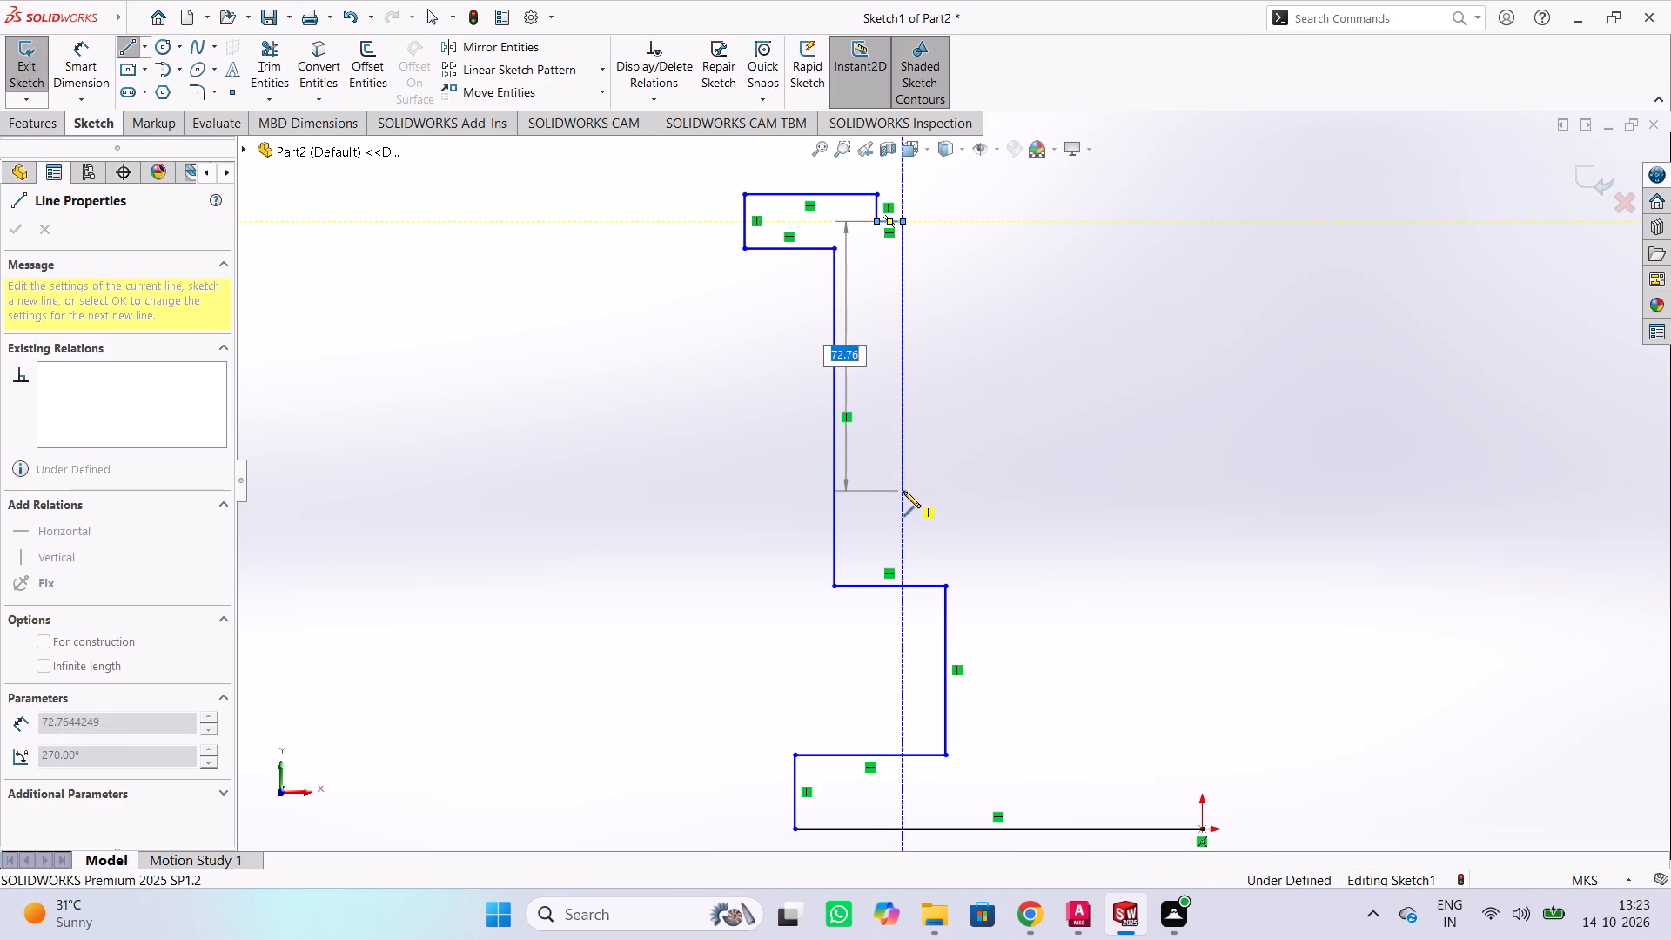
left_click(976, 495)
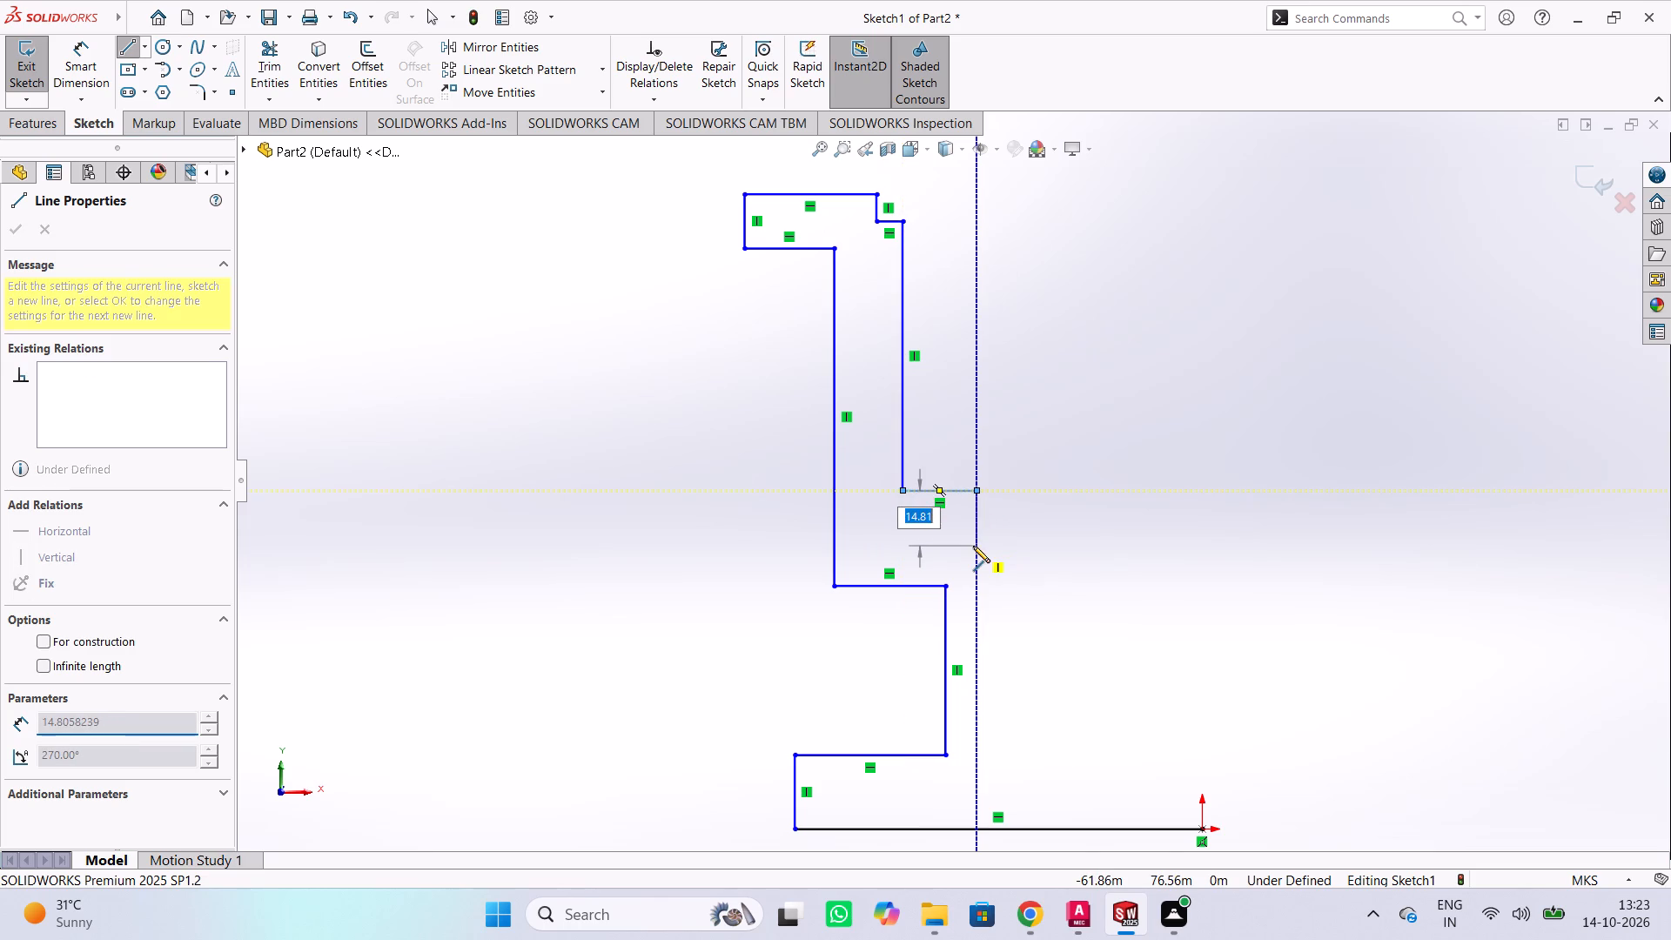
left_click(973, 546)
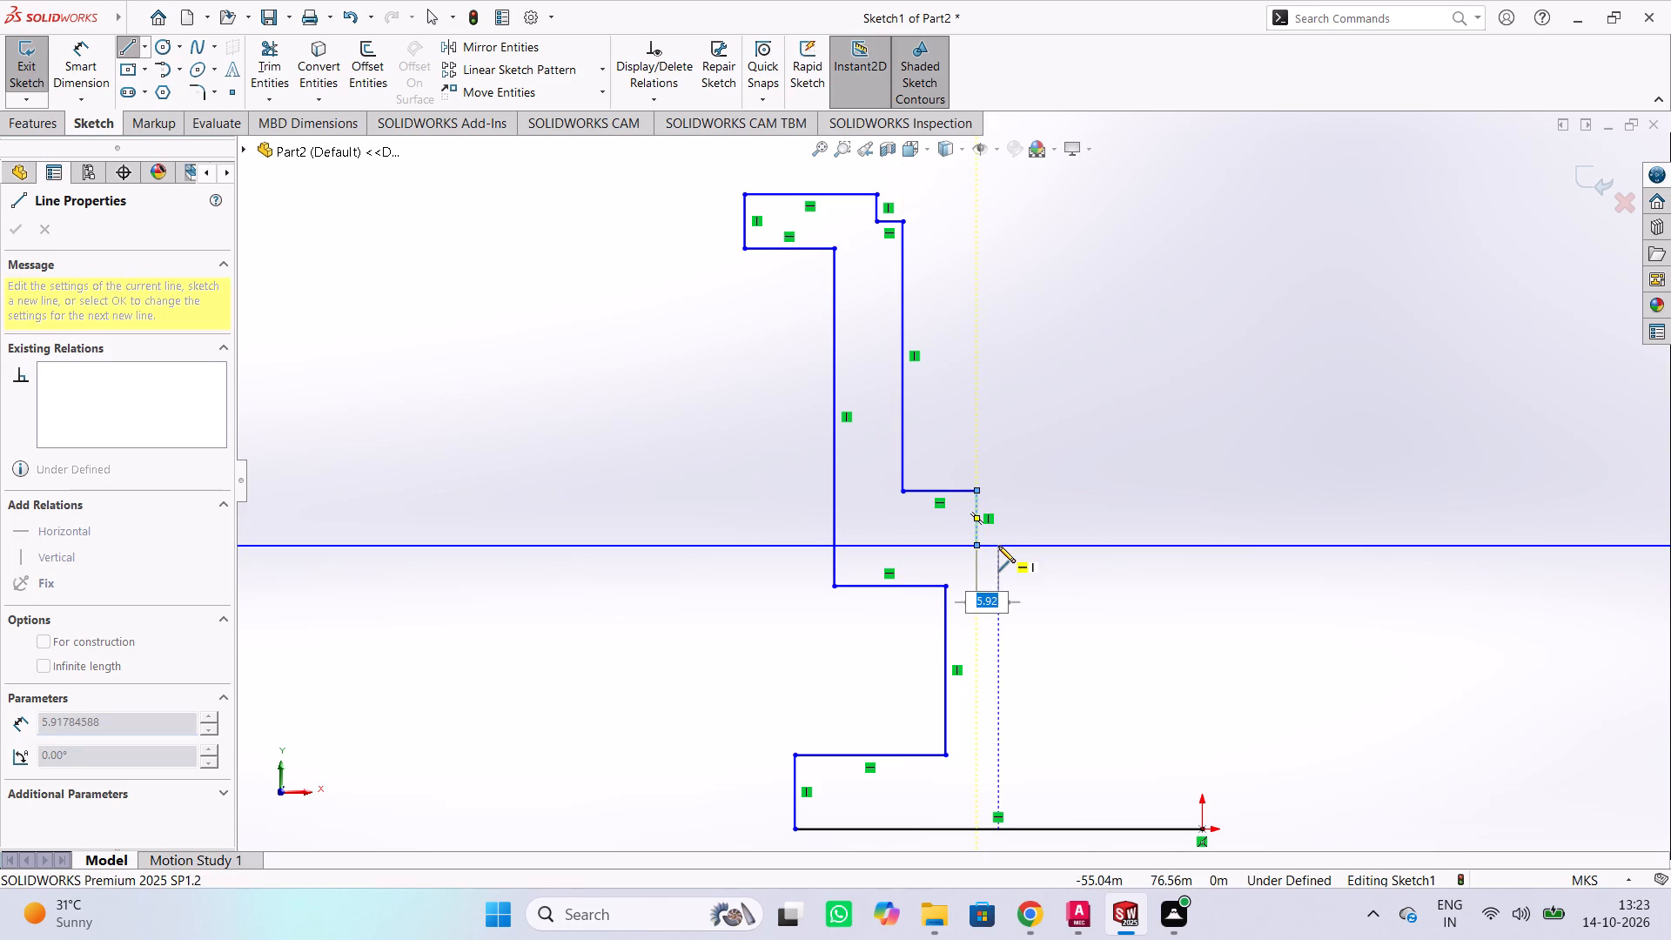
left_click(1010, 545)
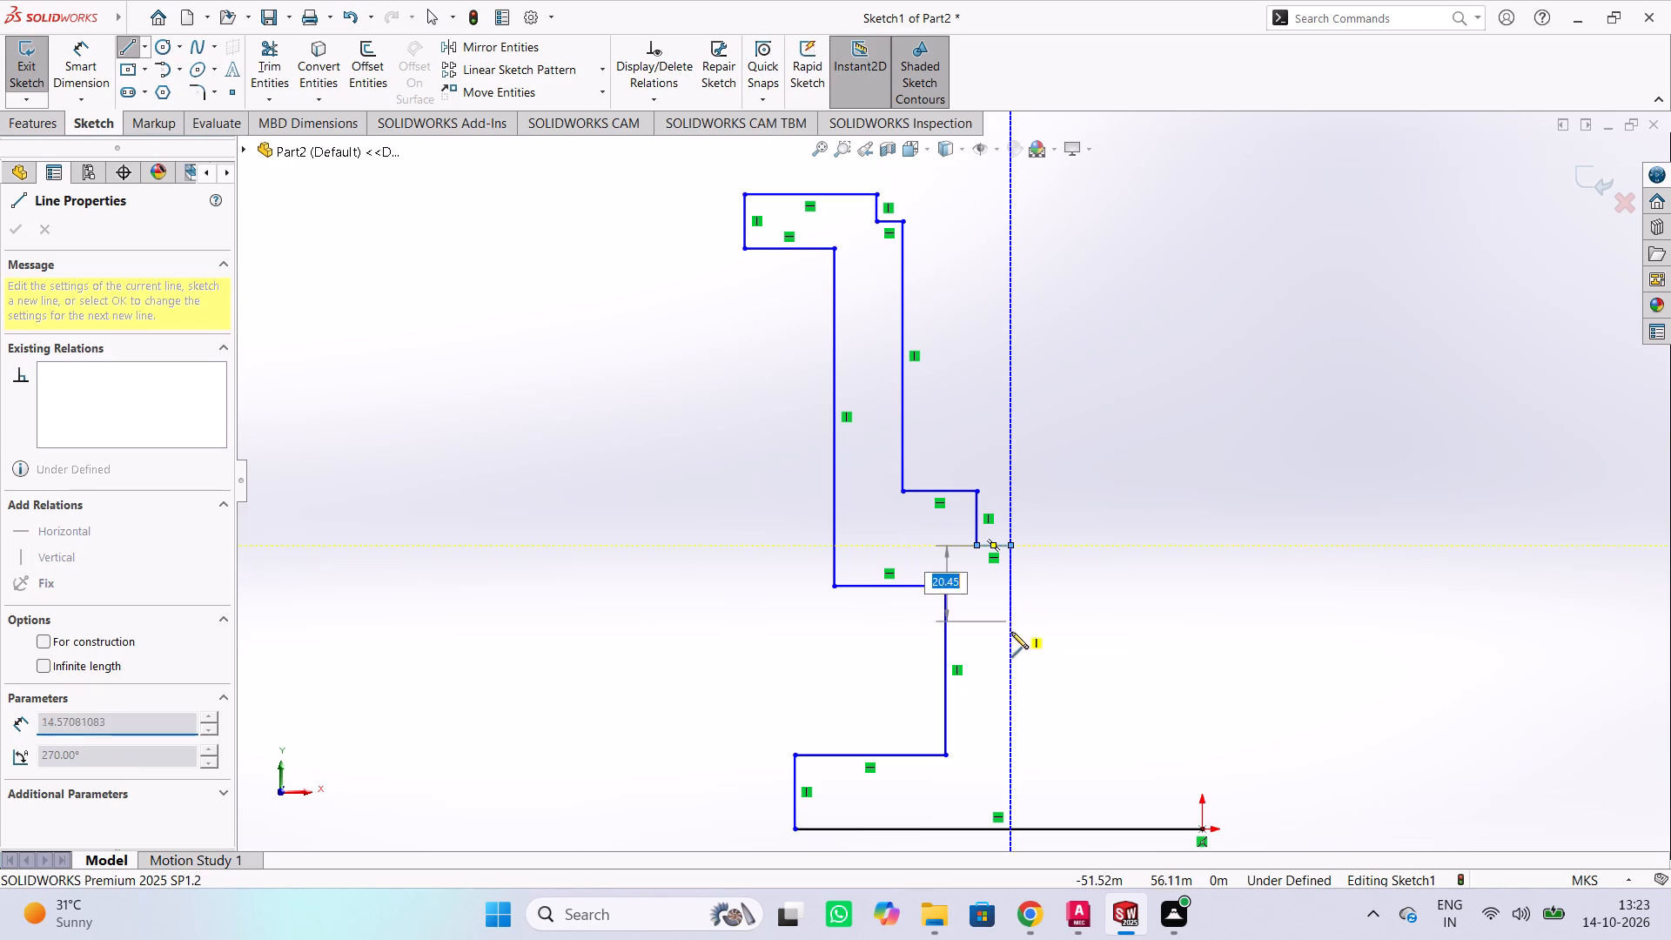
left_click(1010, 685)
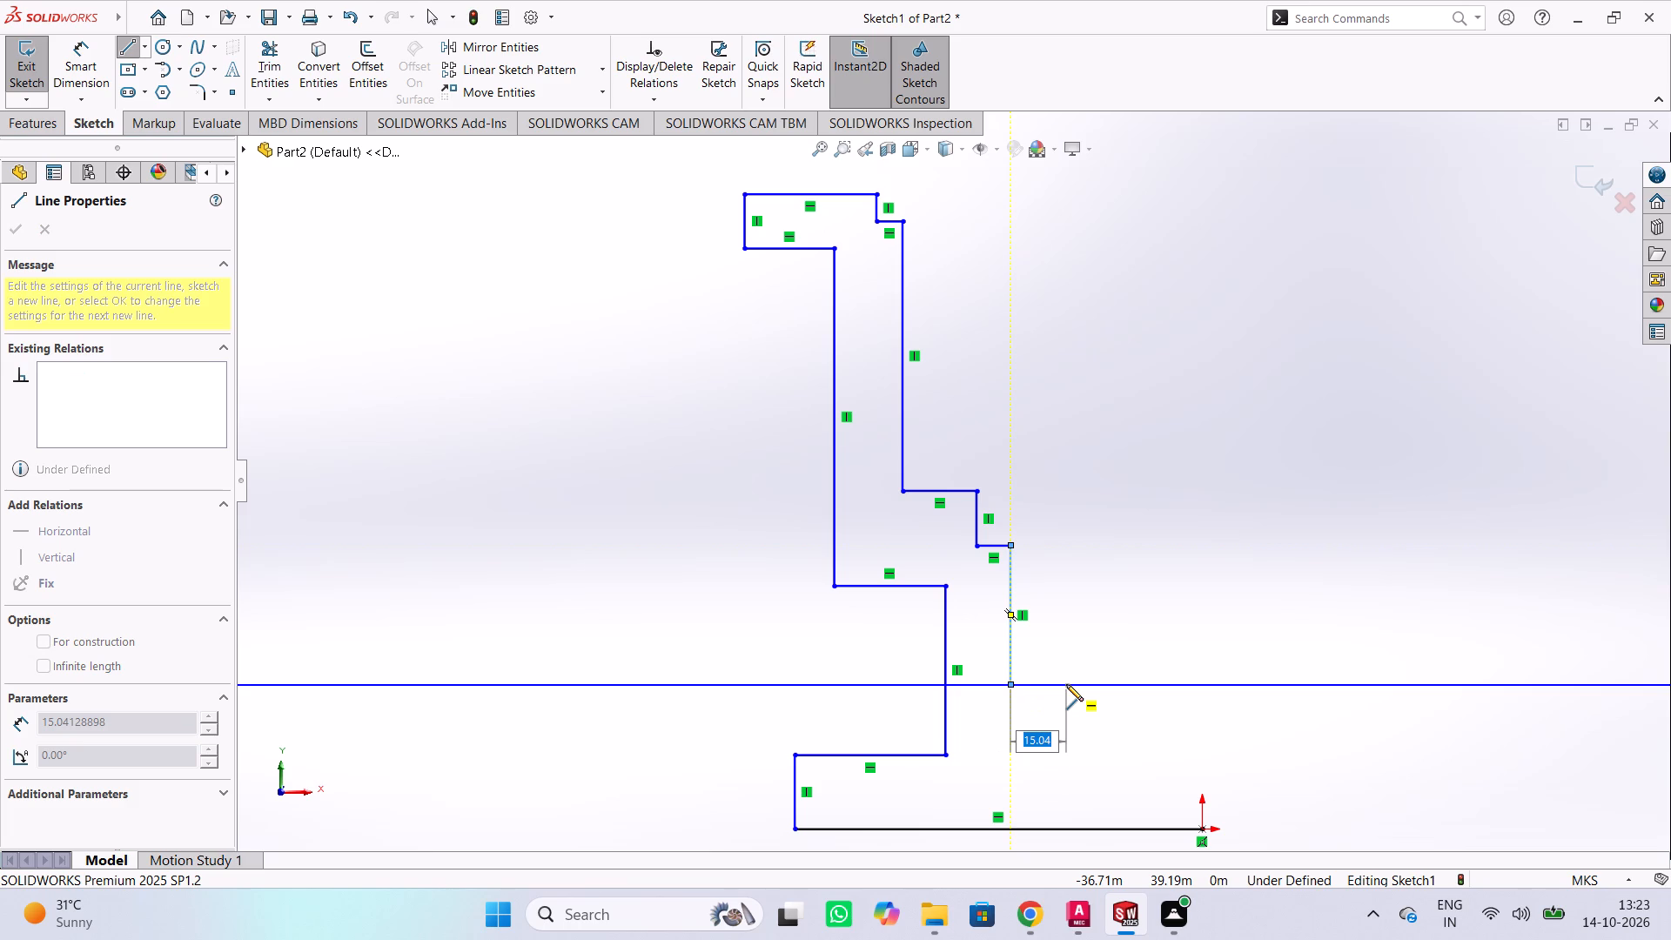
left_click(1066, 684)
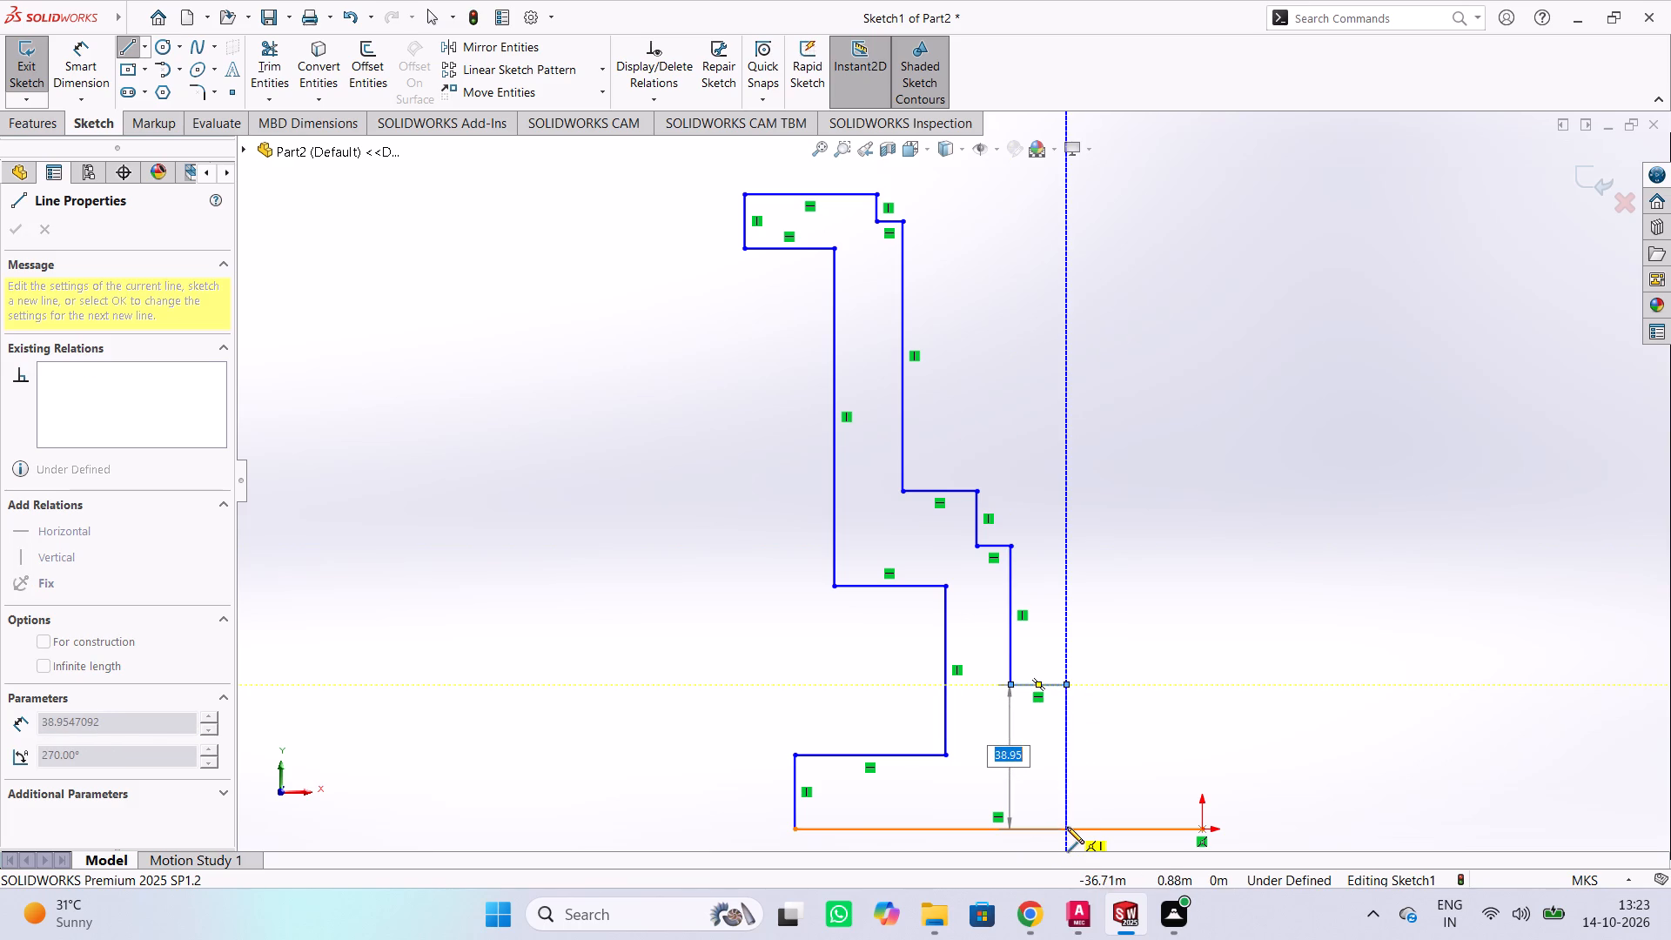
left_click(1064, 827)
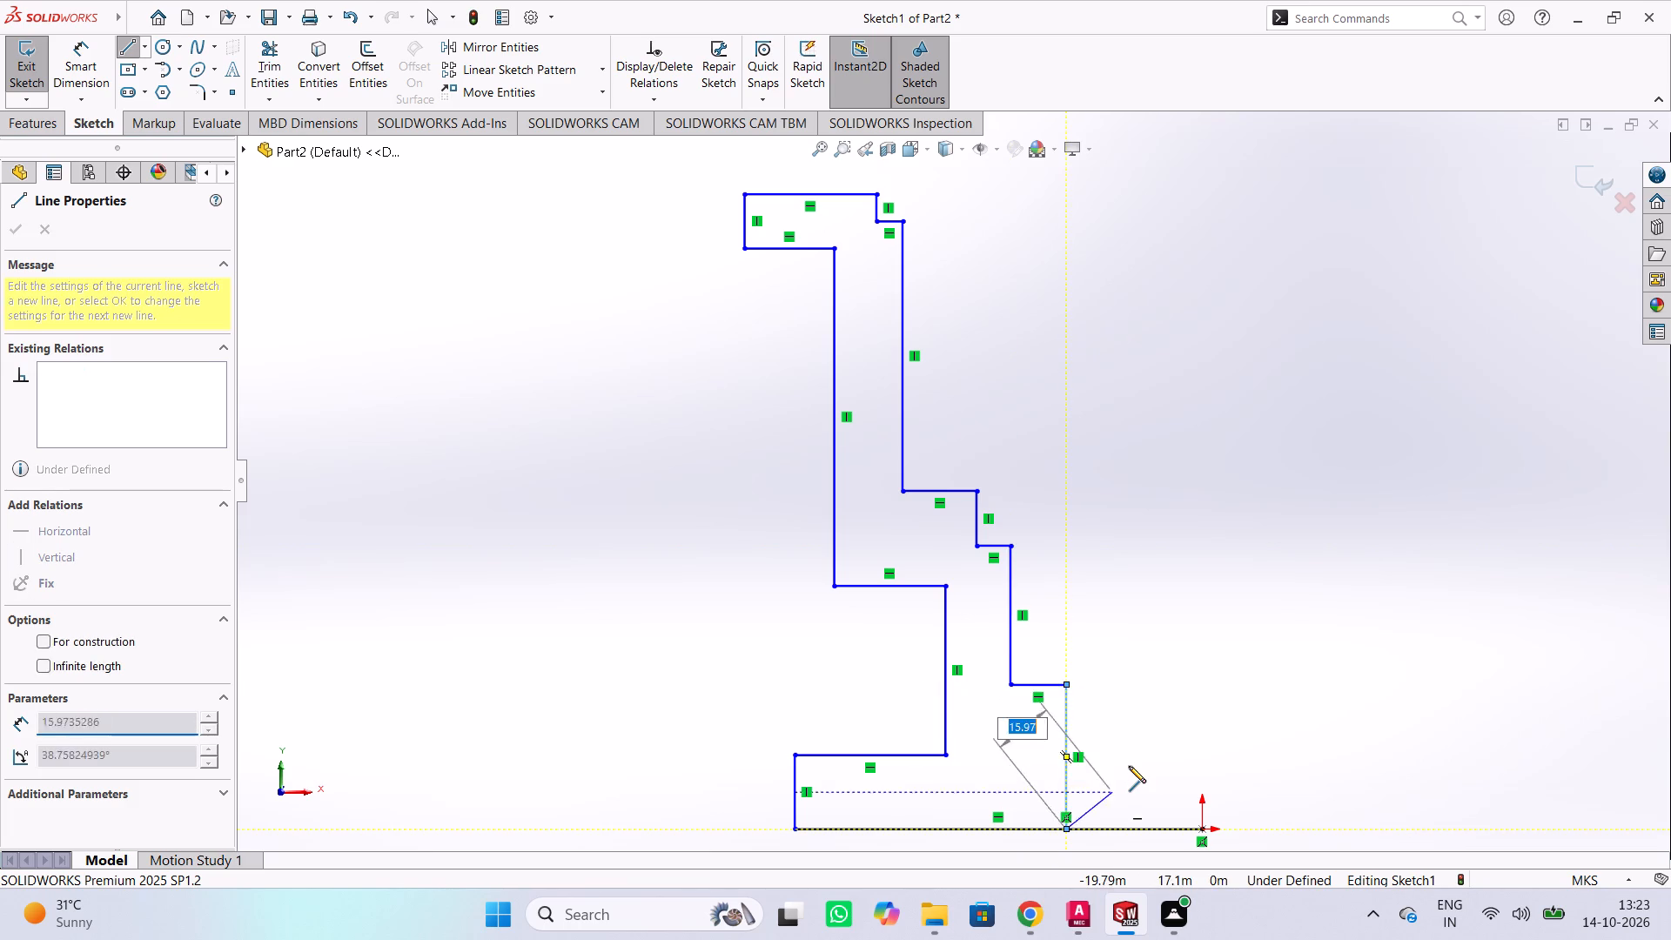
key("Escape")
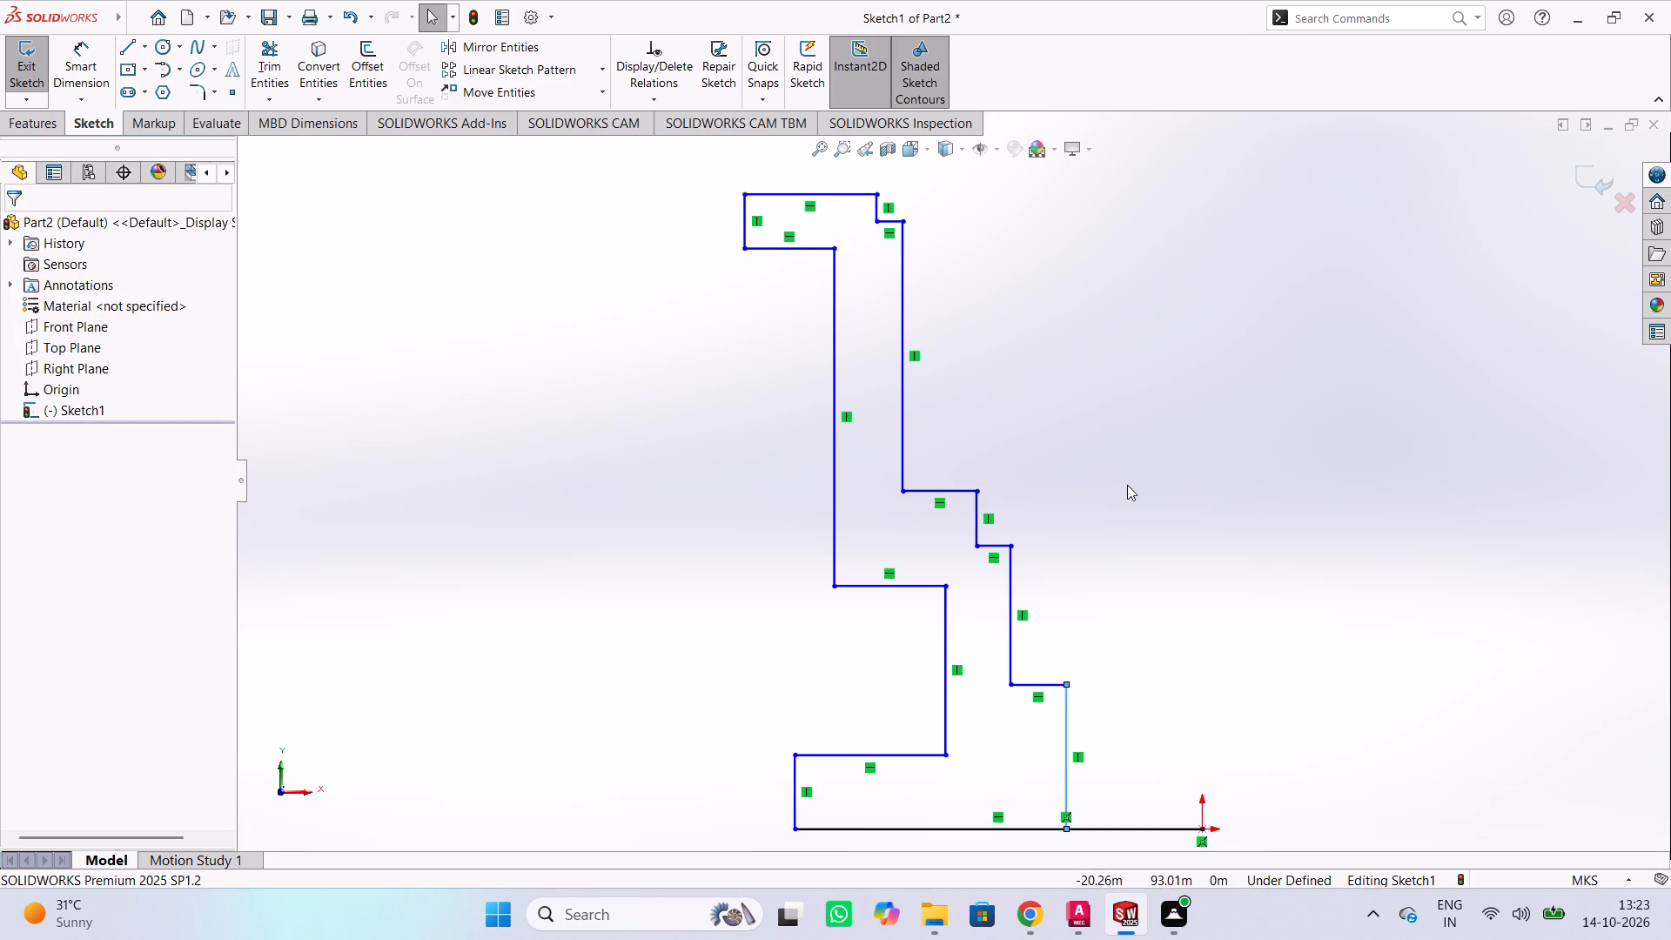
Trim away the base line segment between the bore's lowest wall and the origin.
scroll(1143, 505, "down", 1)
scroll(1140, 508, "up", 4)
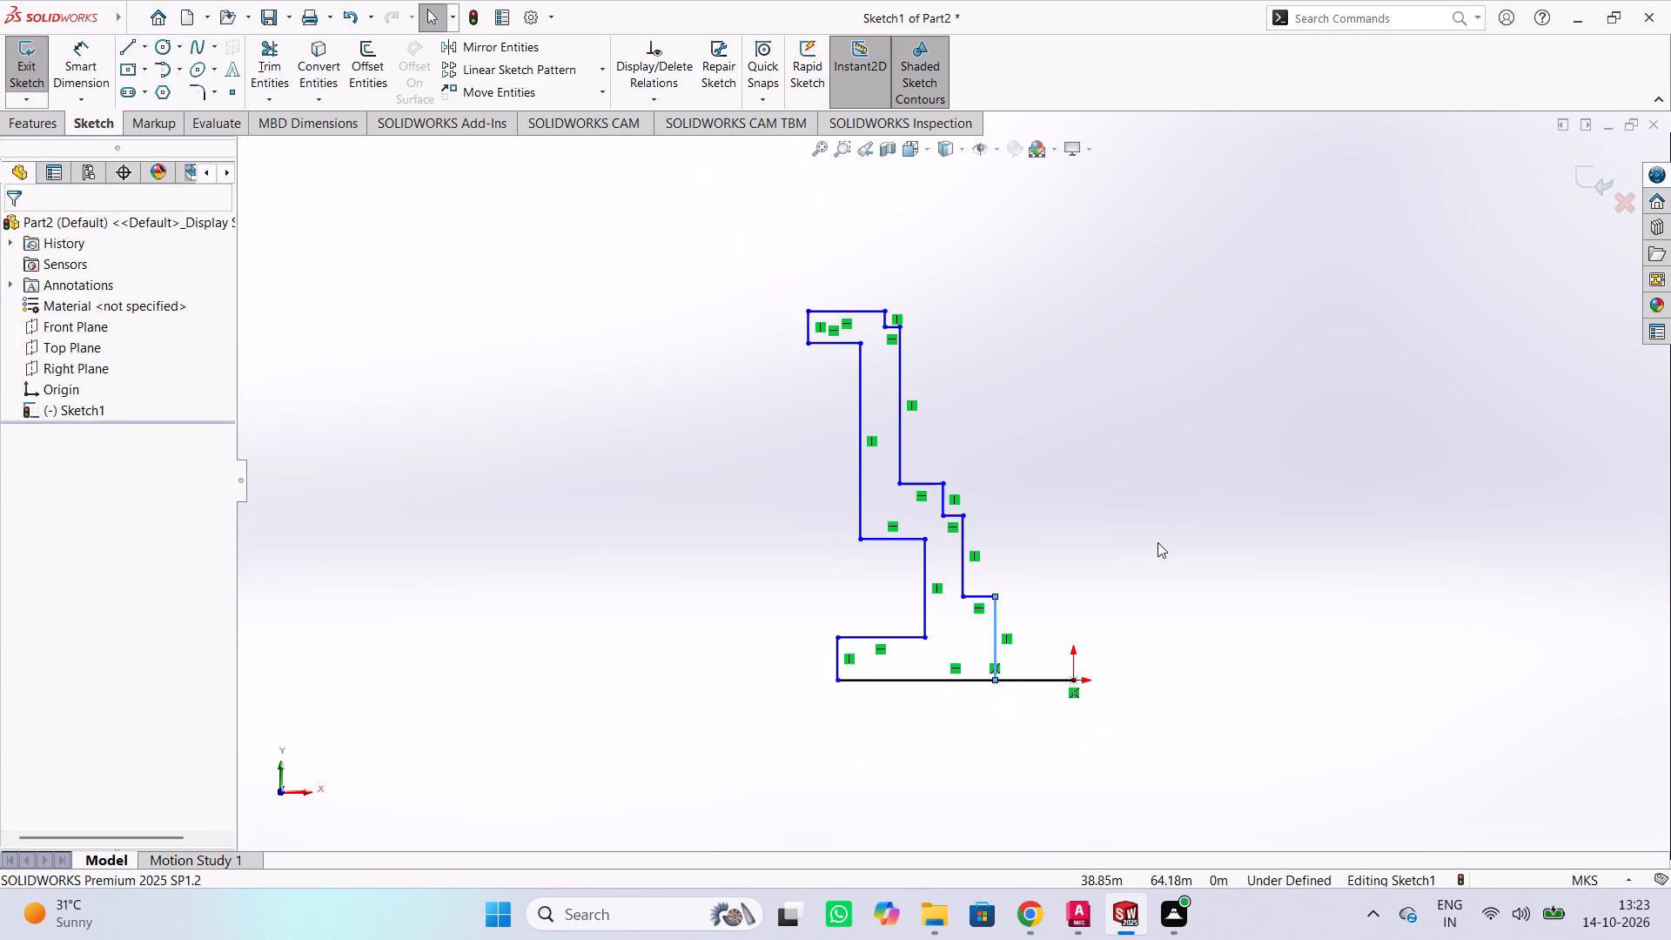
scroll(1158, 542, "down", 1)
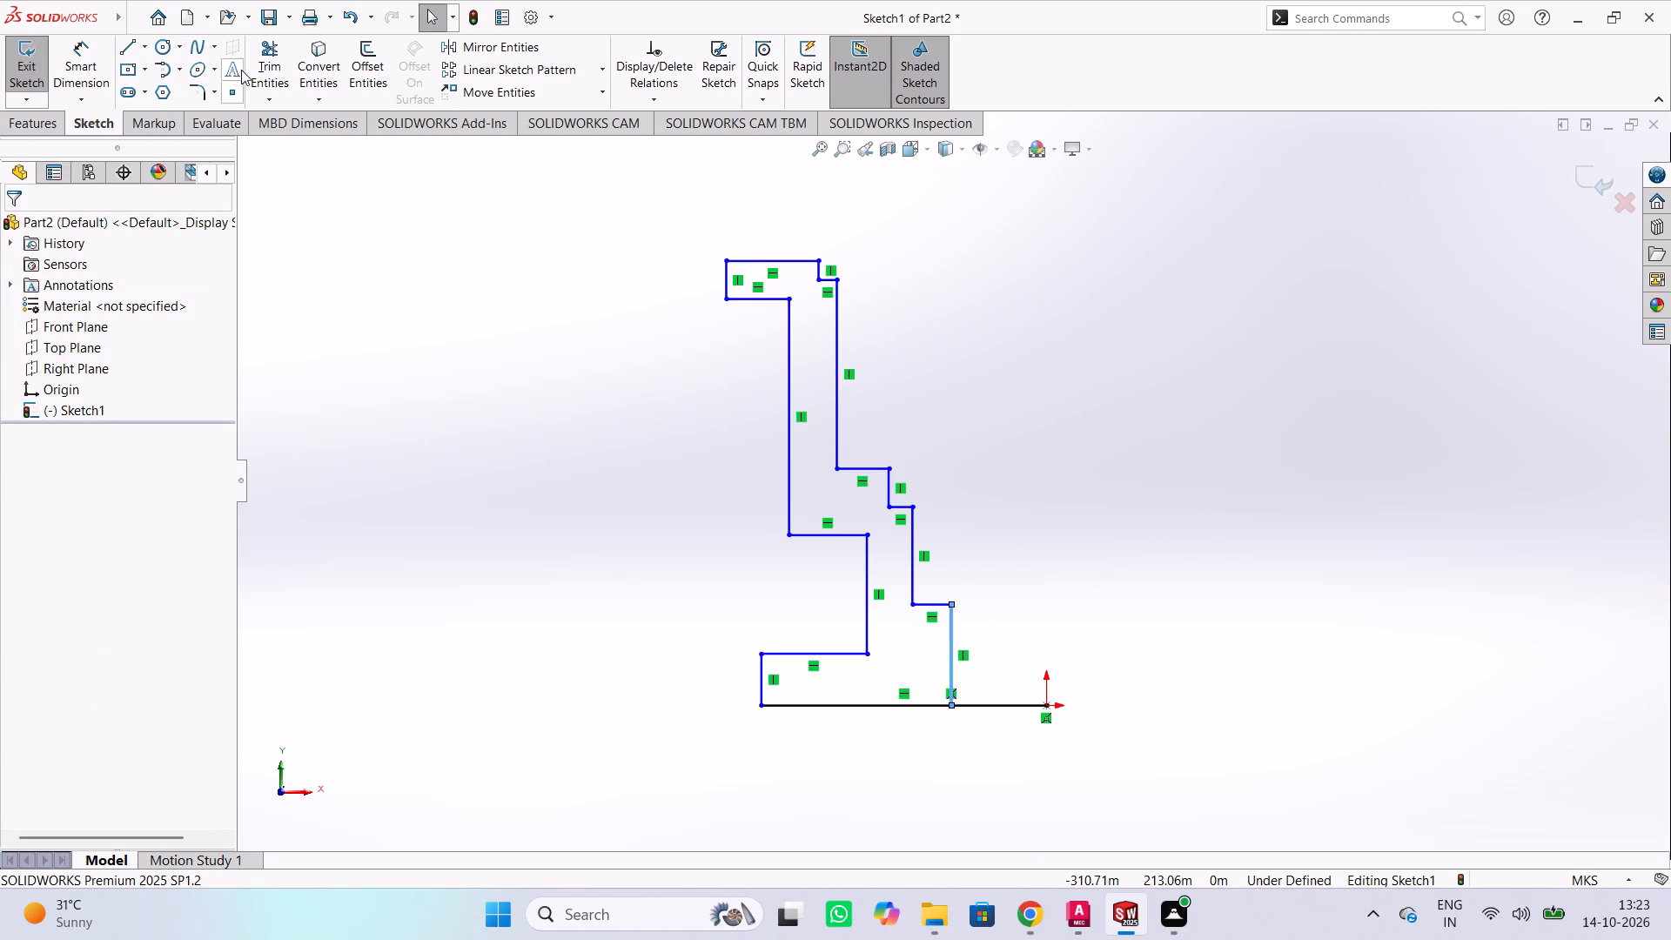
left_click(269, 70)
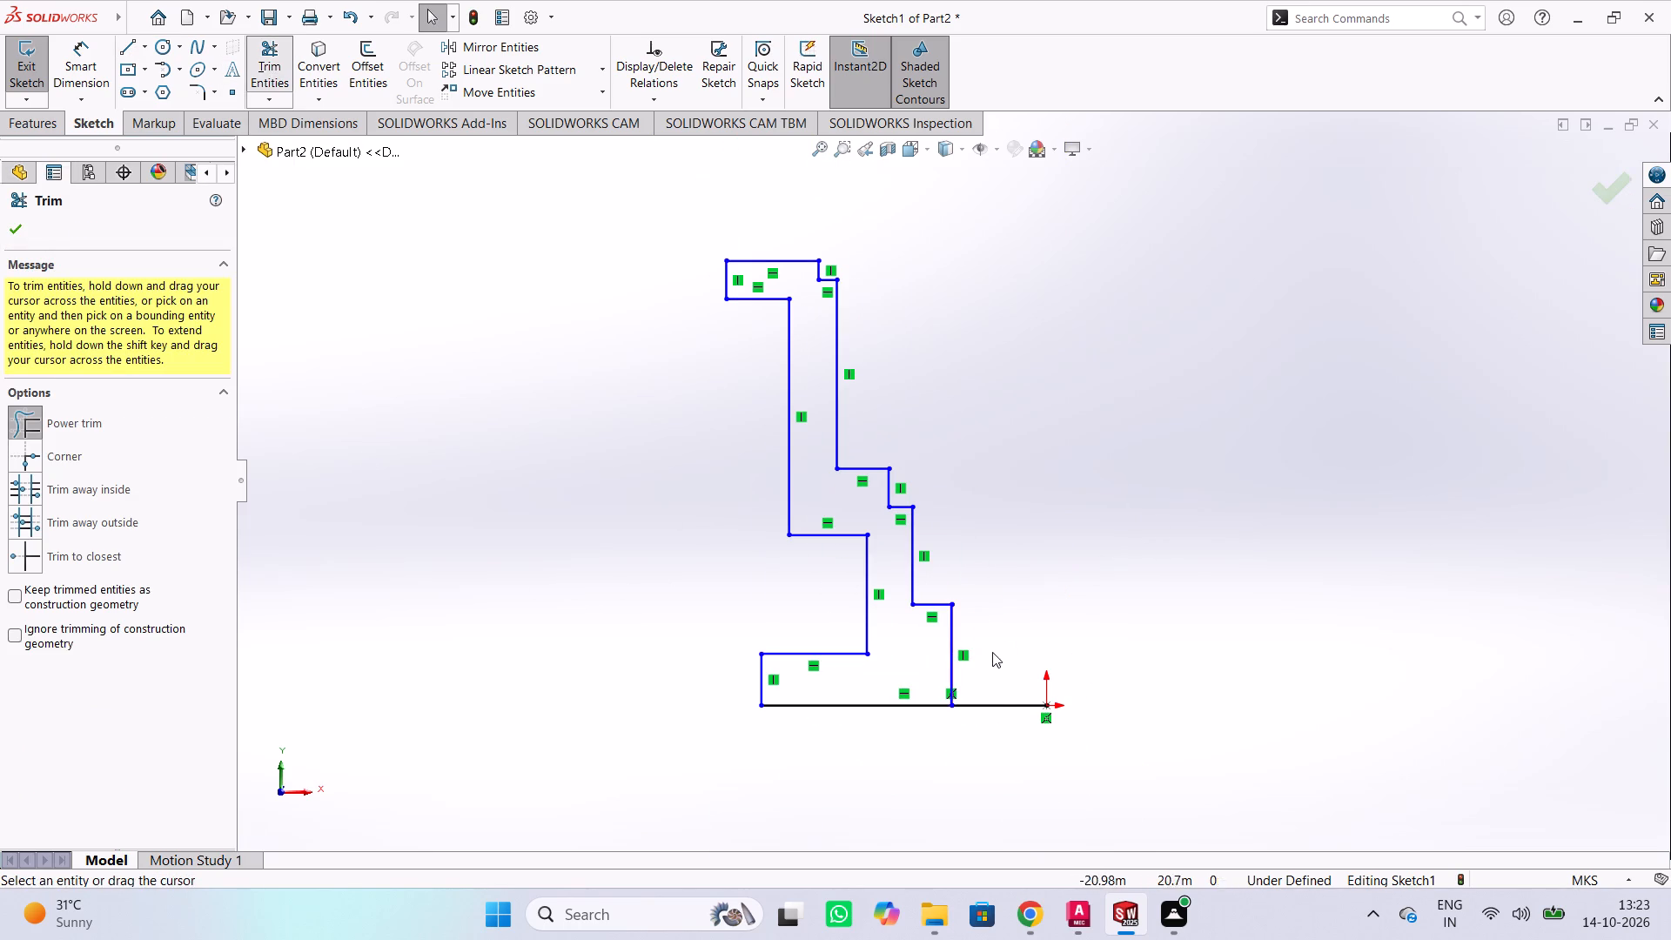
left_click_drag(992, 652, 1004, 741)
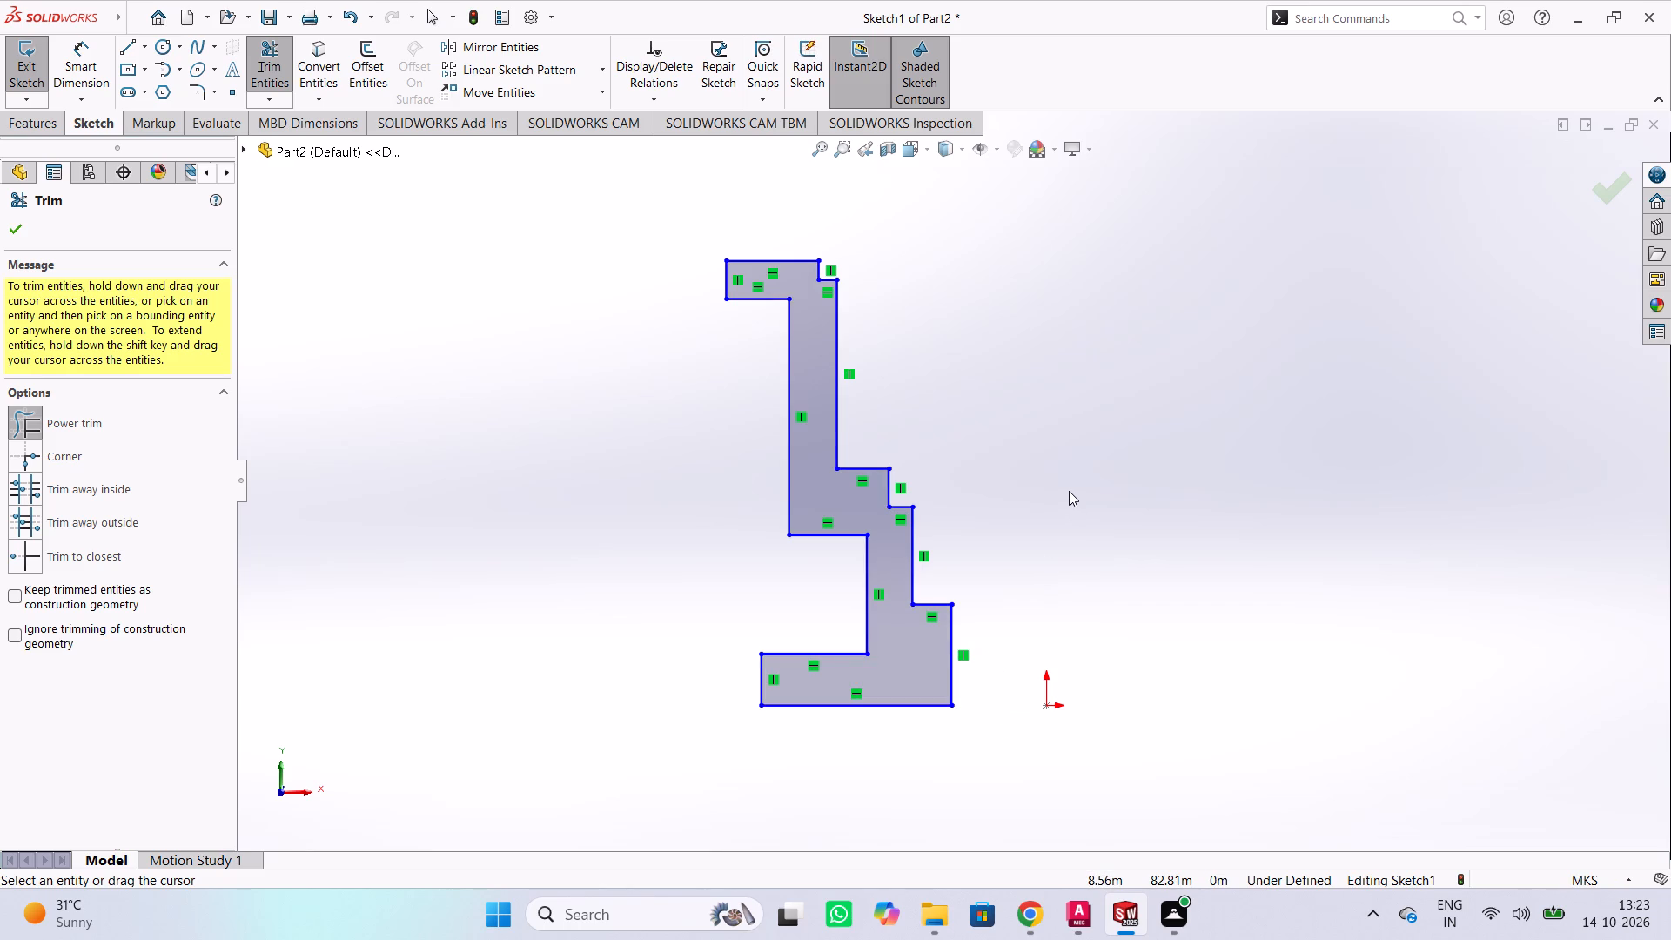
key("Escape")
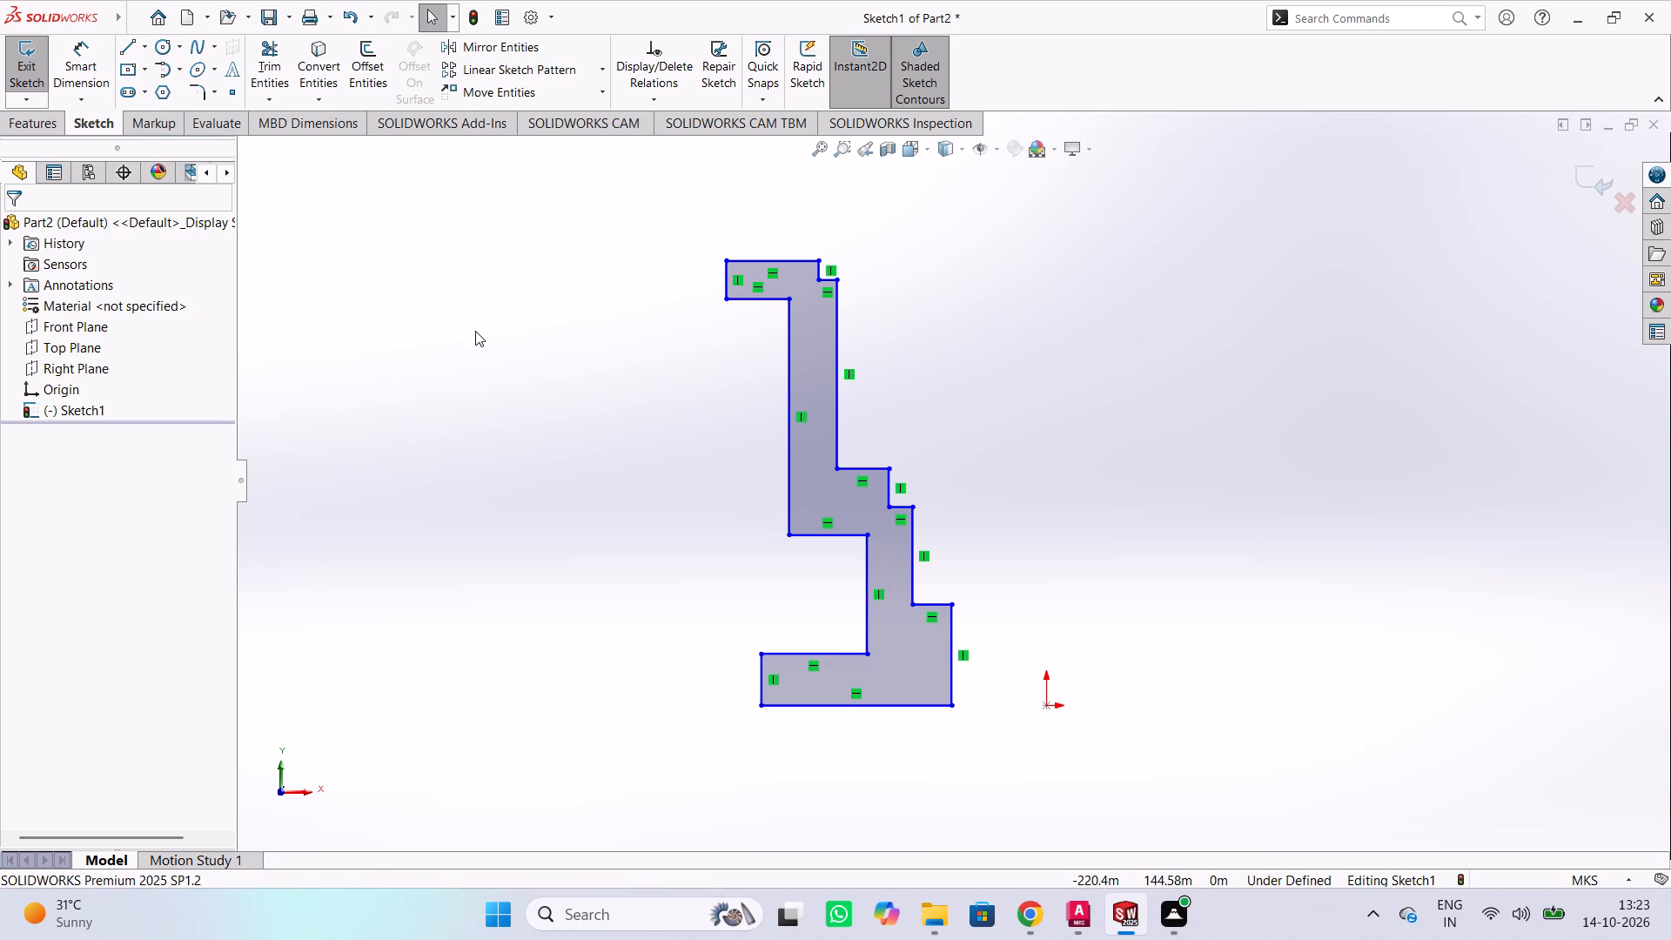
Draw a vertical centerline about 55 m long upward from the origin.
left_click(149, 44)
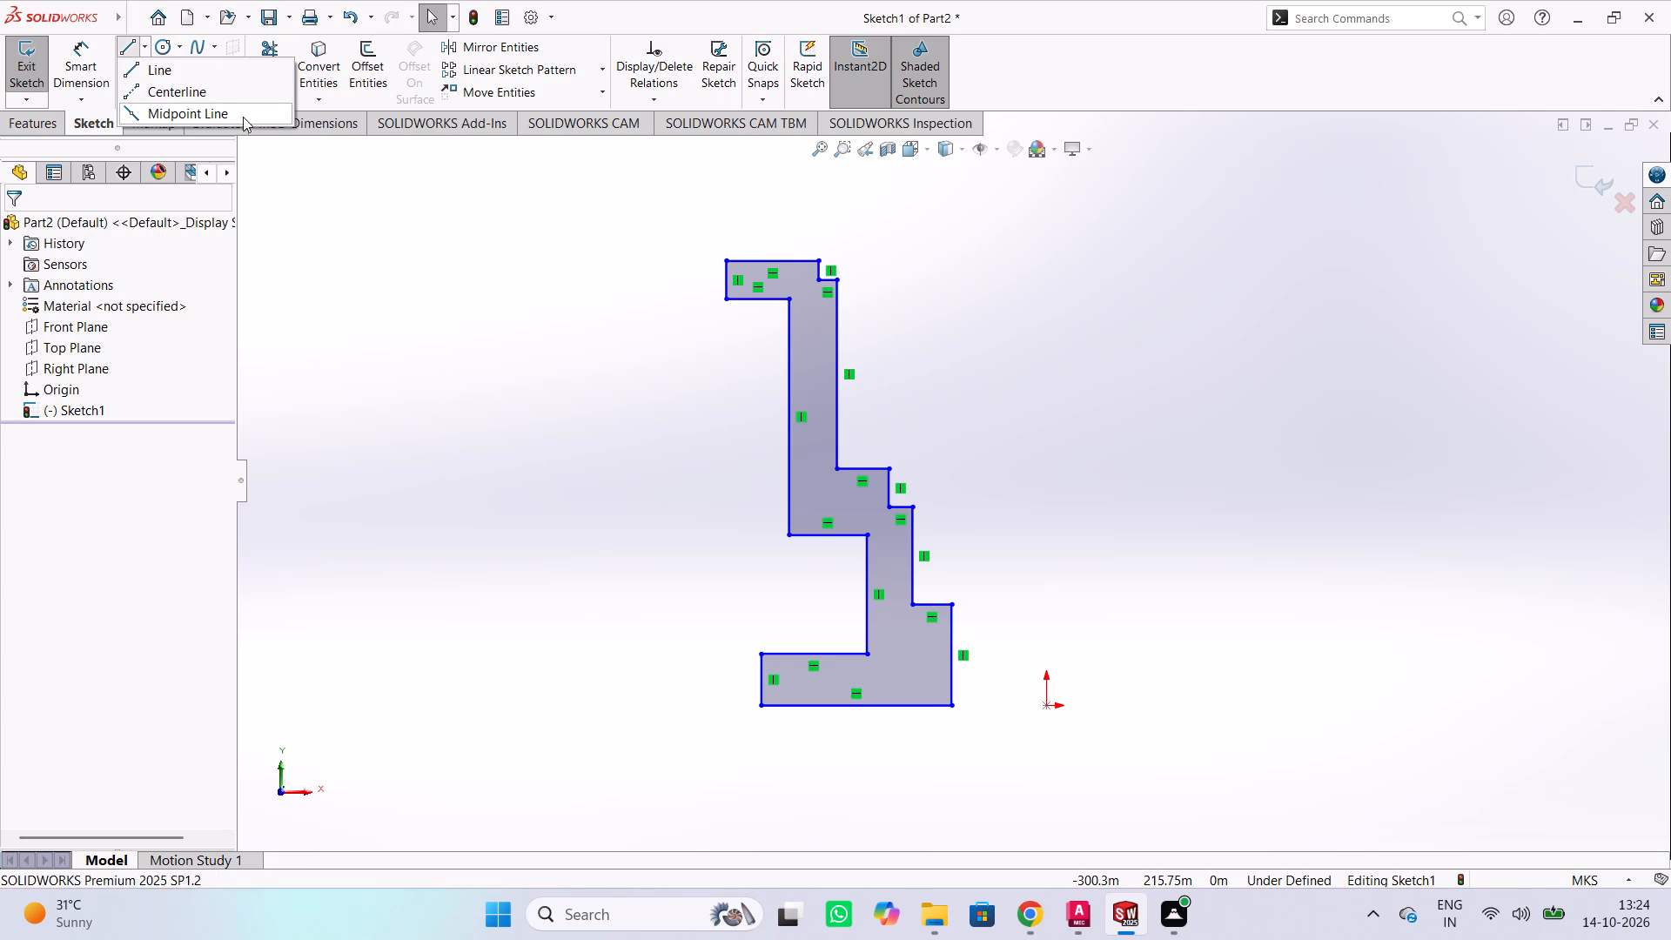
left_click(211, 94)
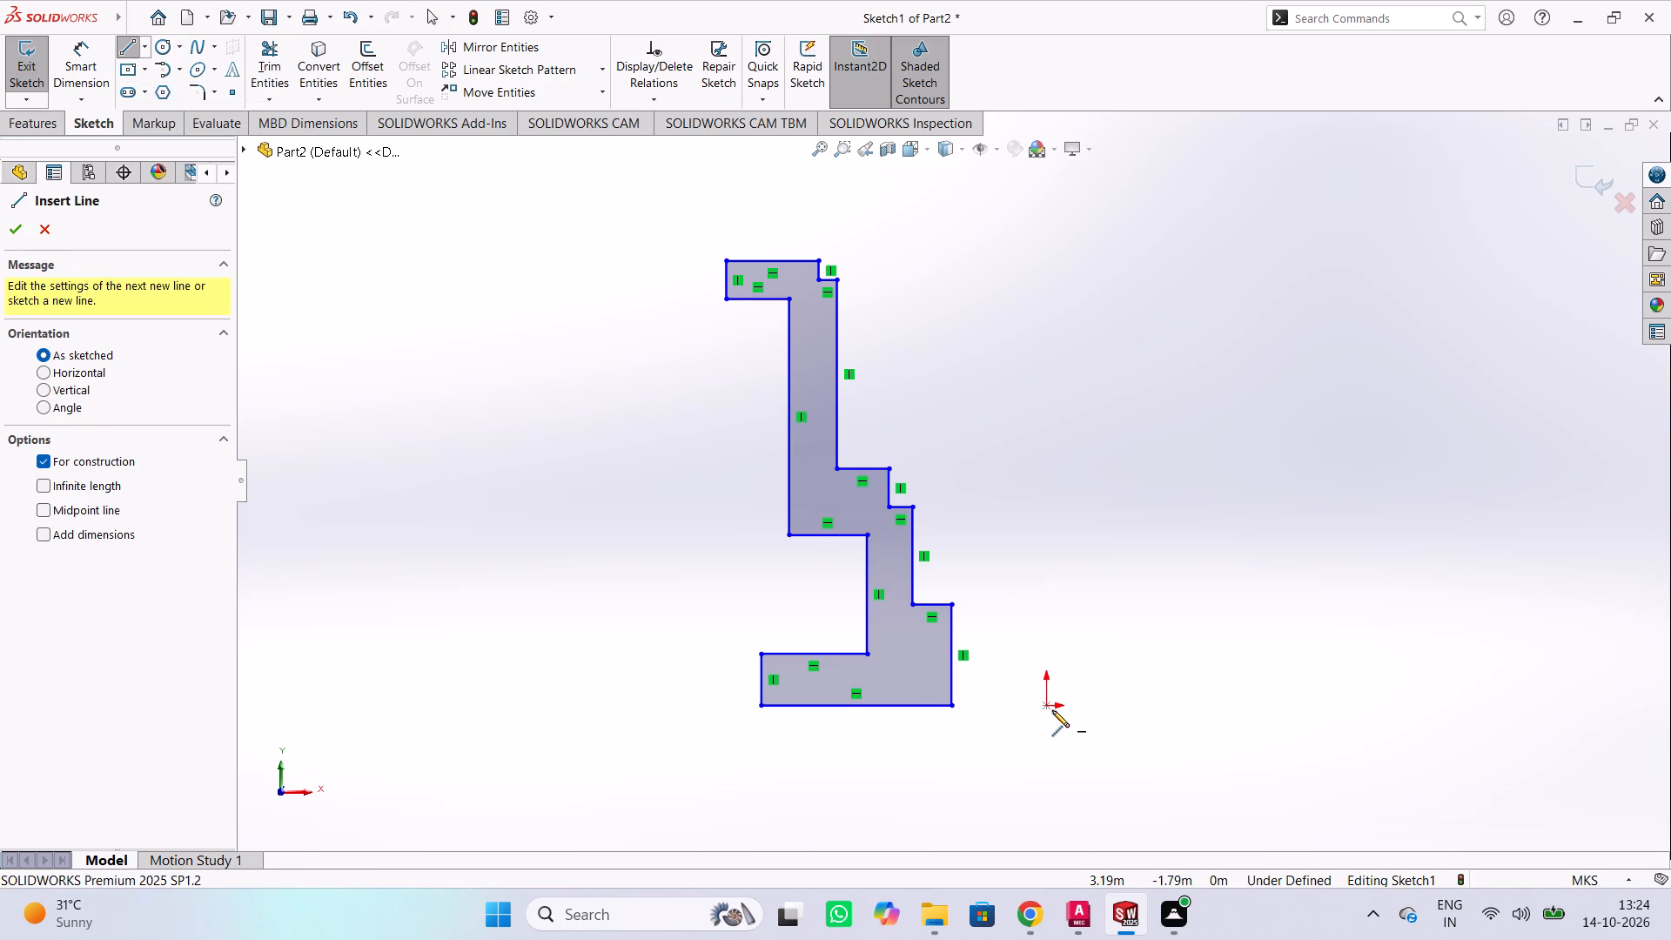
left_click(1050, 708)
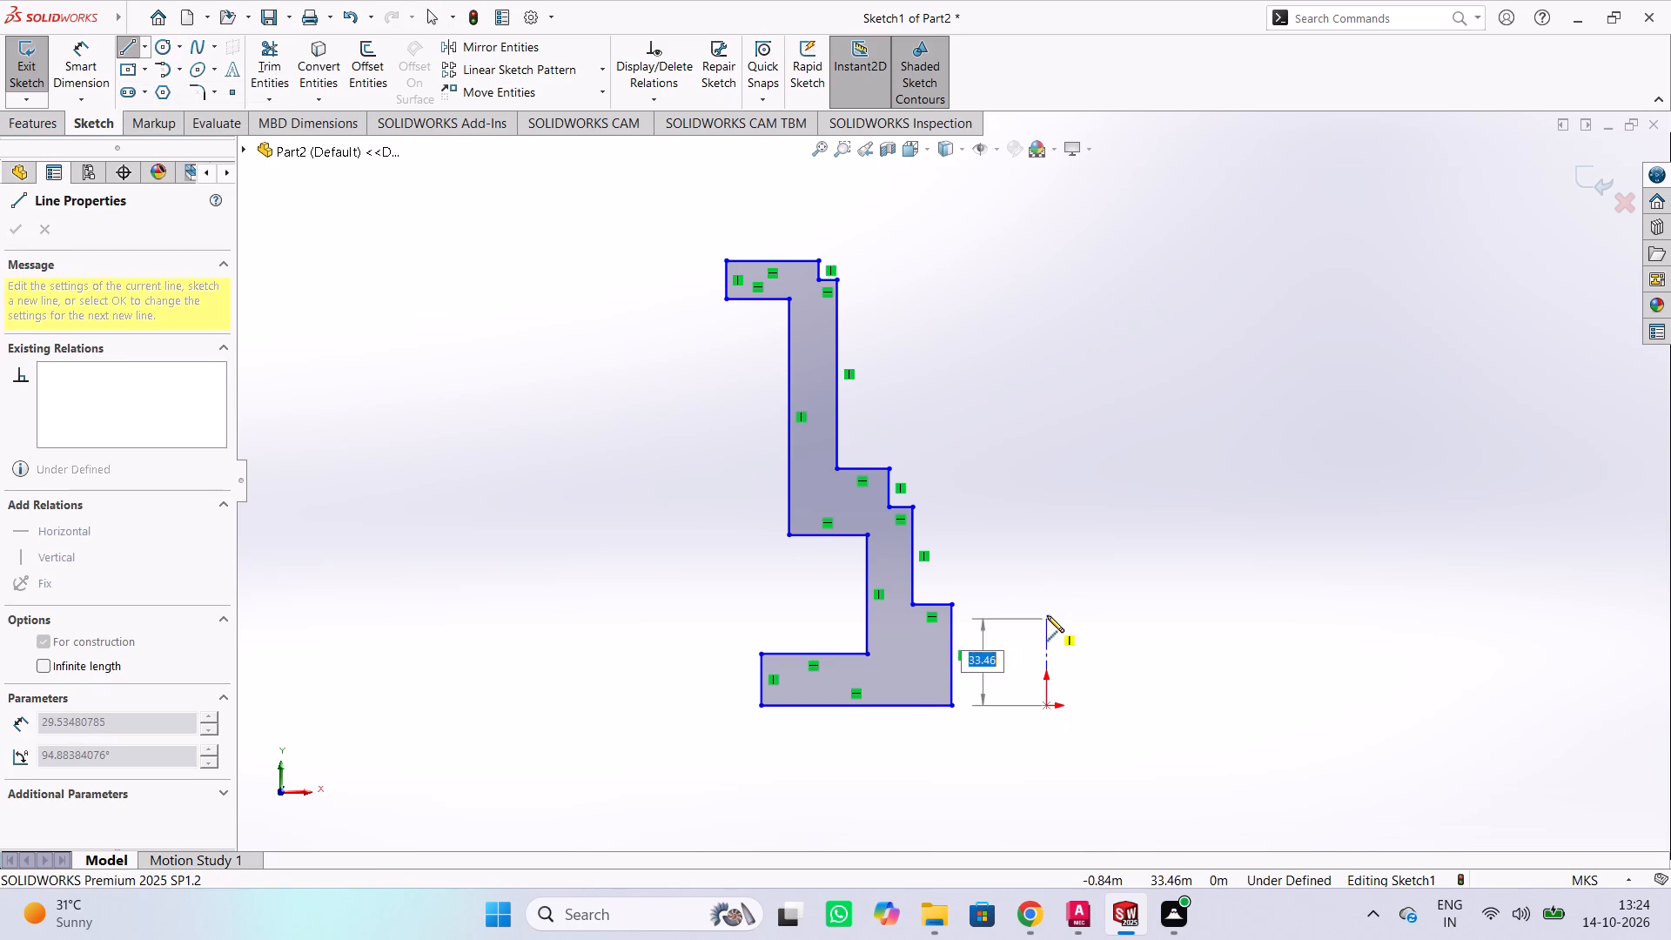
left_click(1050, 564)
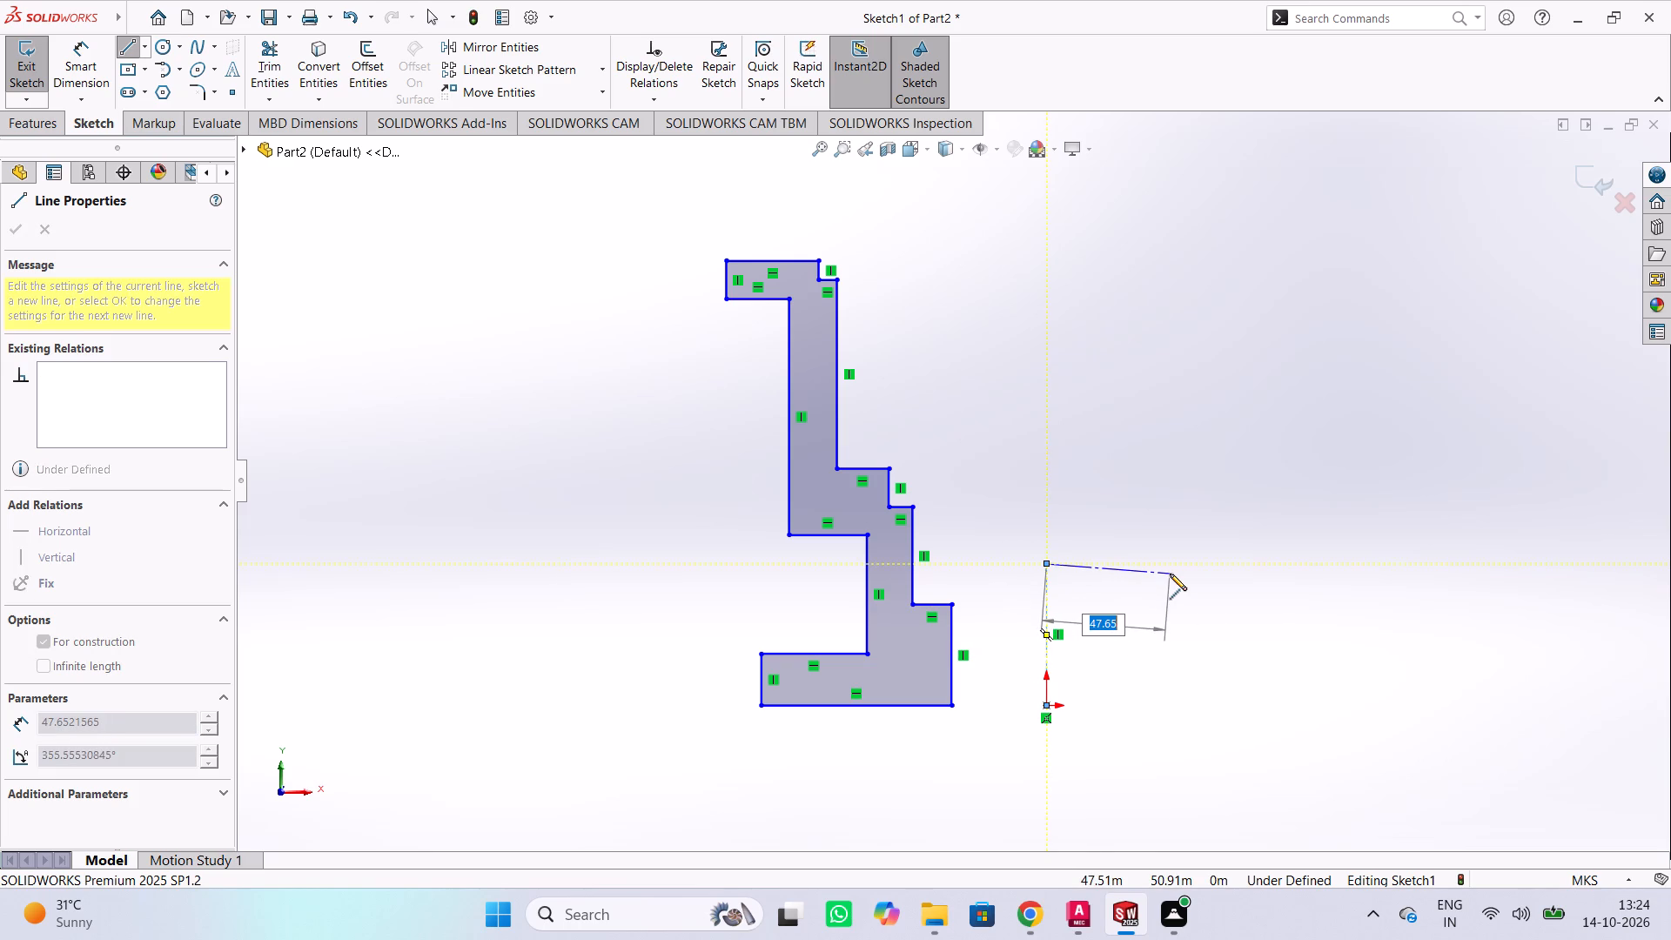
key("Escape")
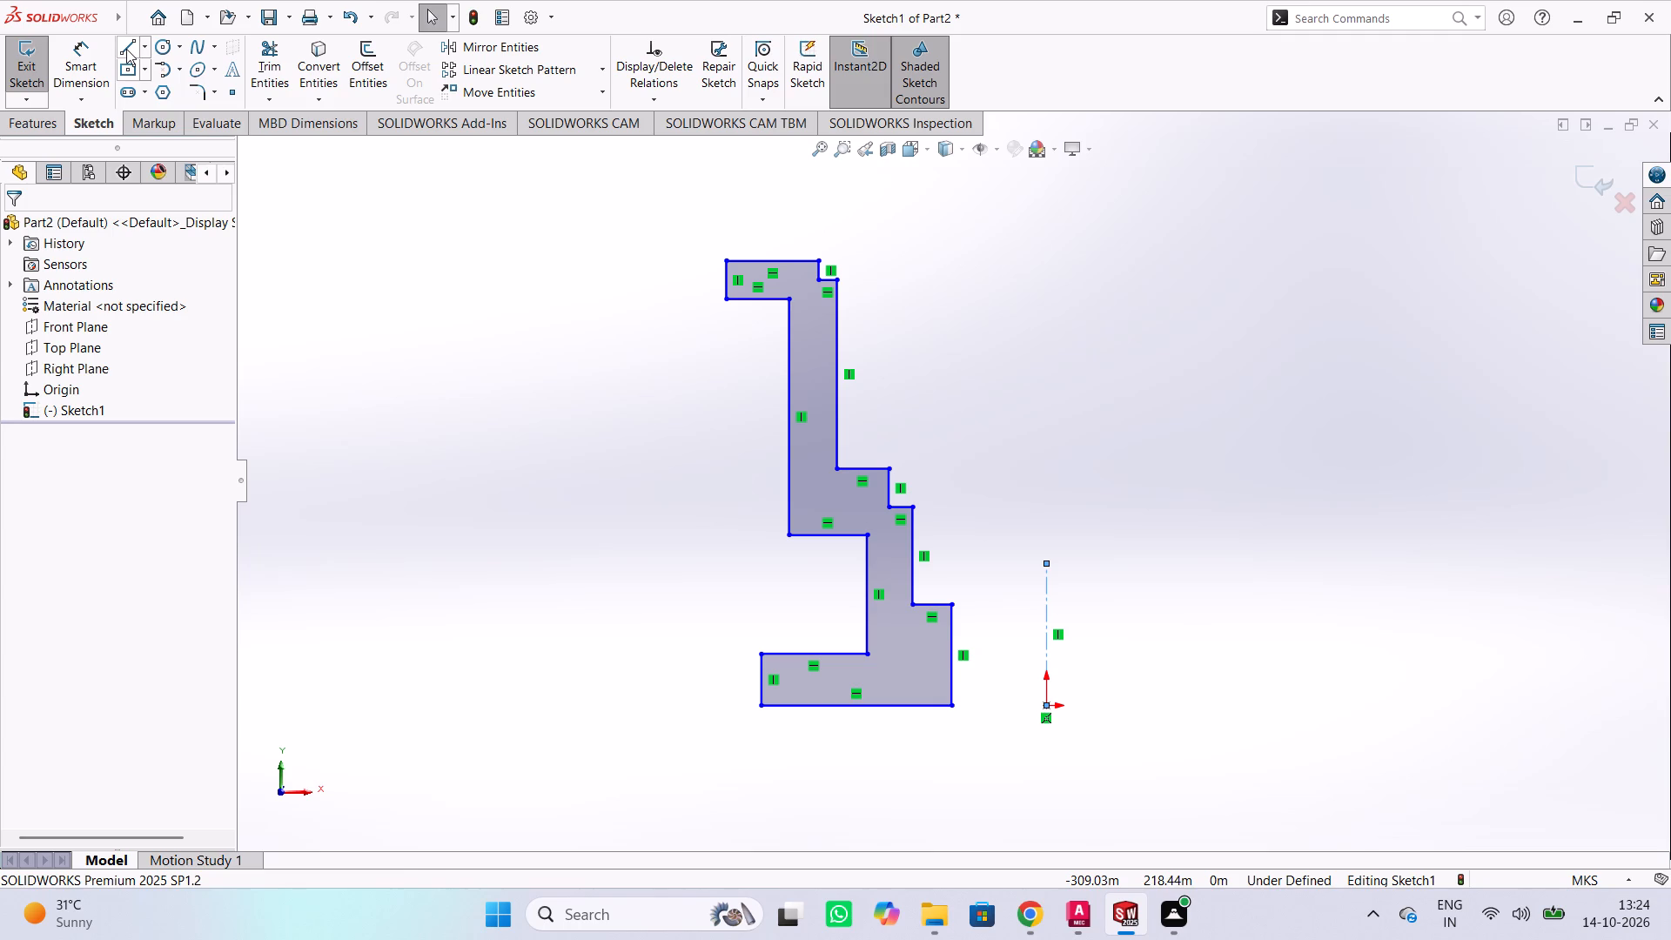
Set the lowest bore wall's length to 75 m and dimension its distance from the centerline as 76/2, giving 38 m.
right_click(361, 292)
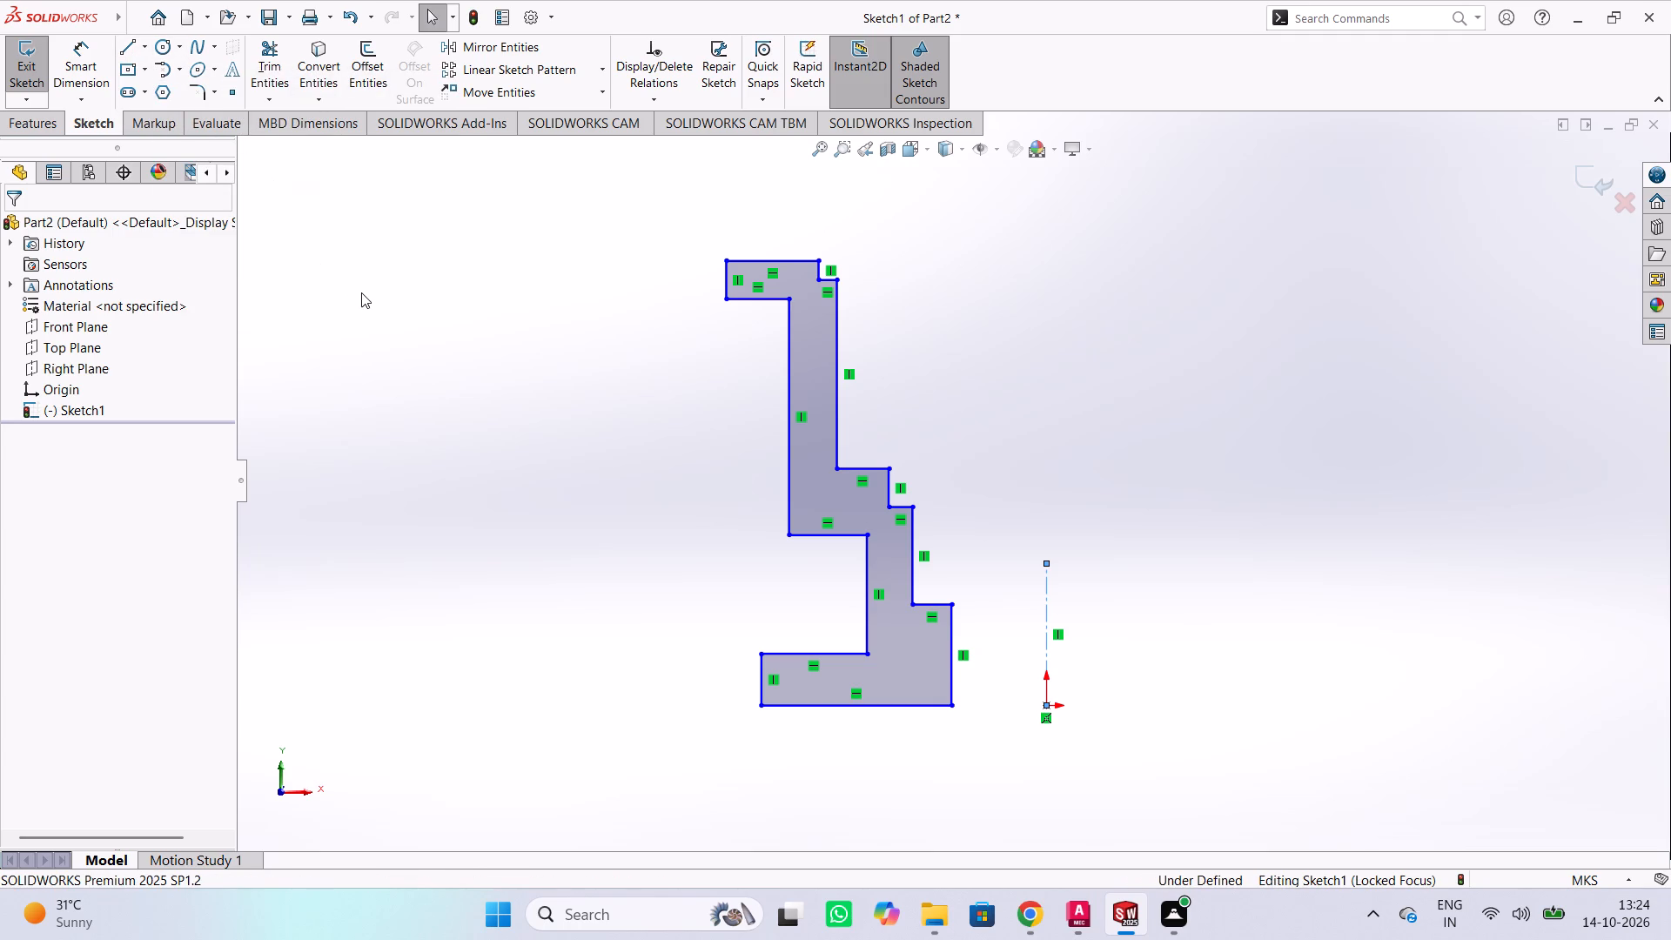
left_click(533, 258)
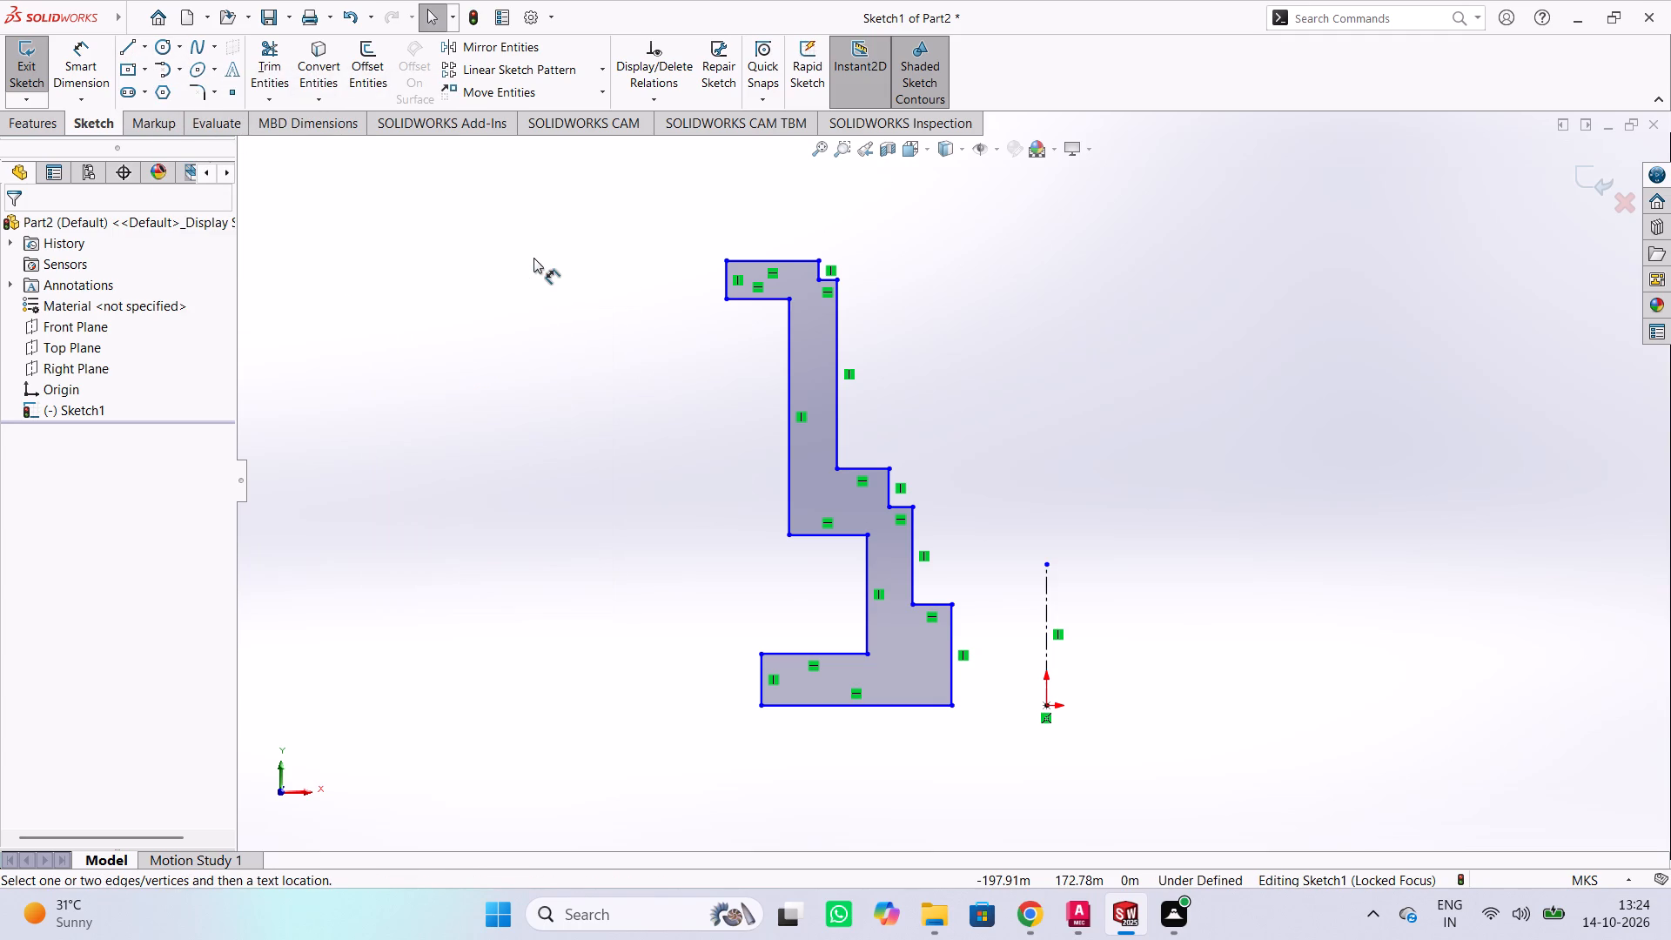
left_click(1044, 656)
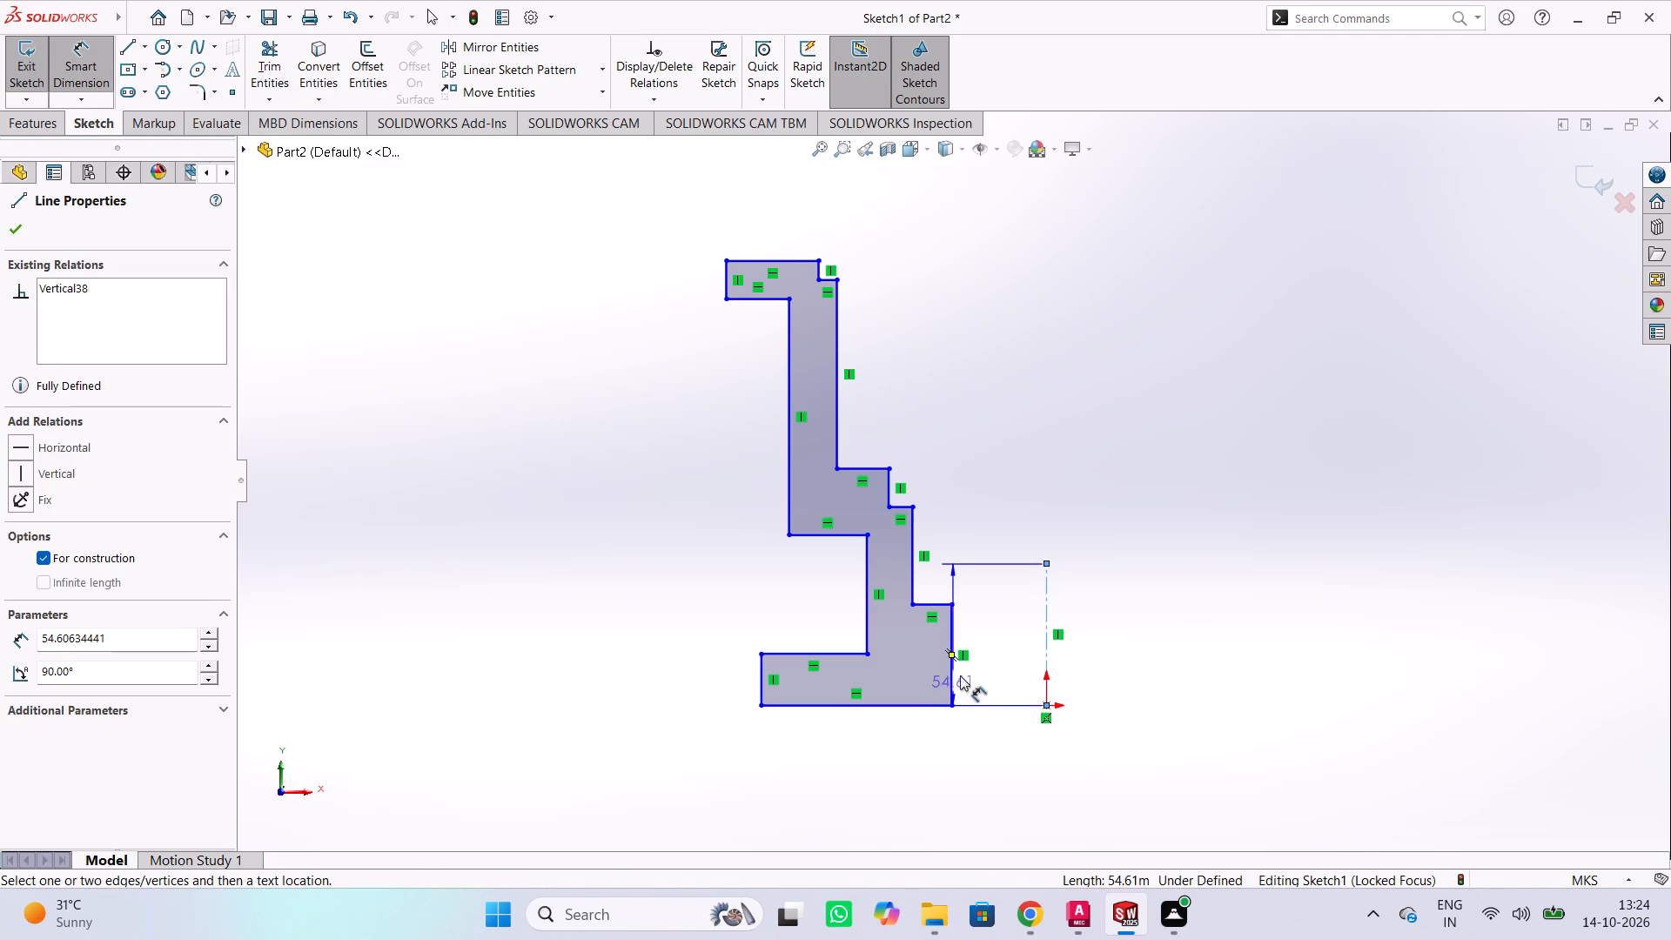
left_click_drag(951, 679, 977, 686)
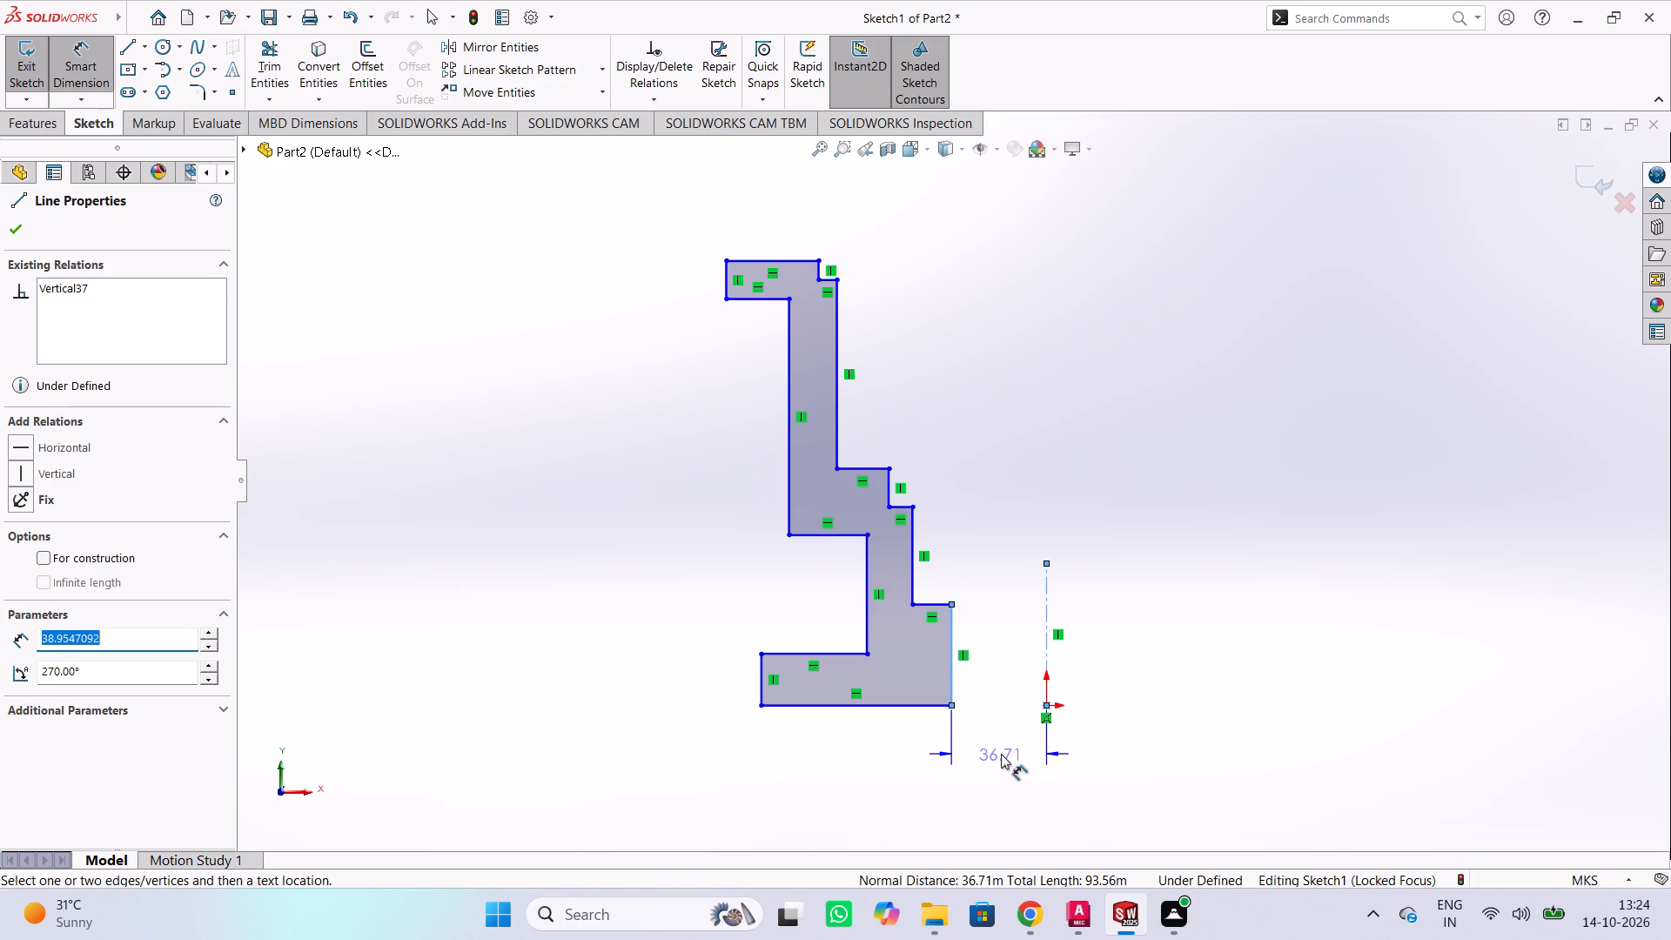
type("75")
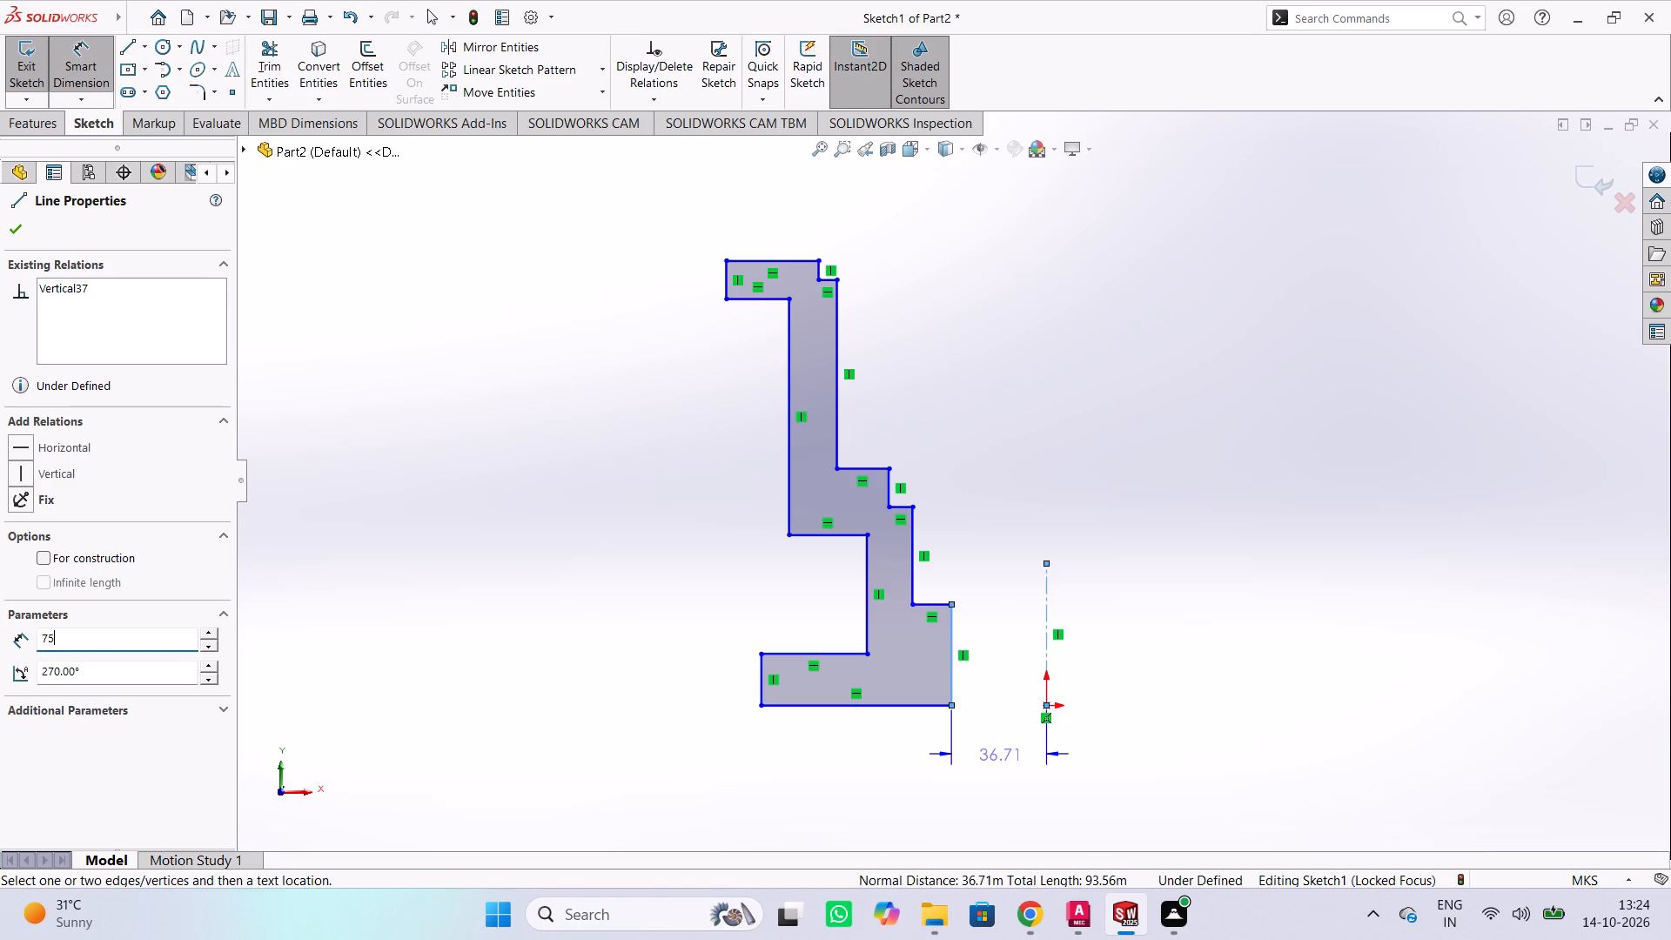
left_click(1000, 757)
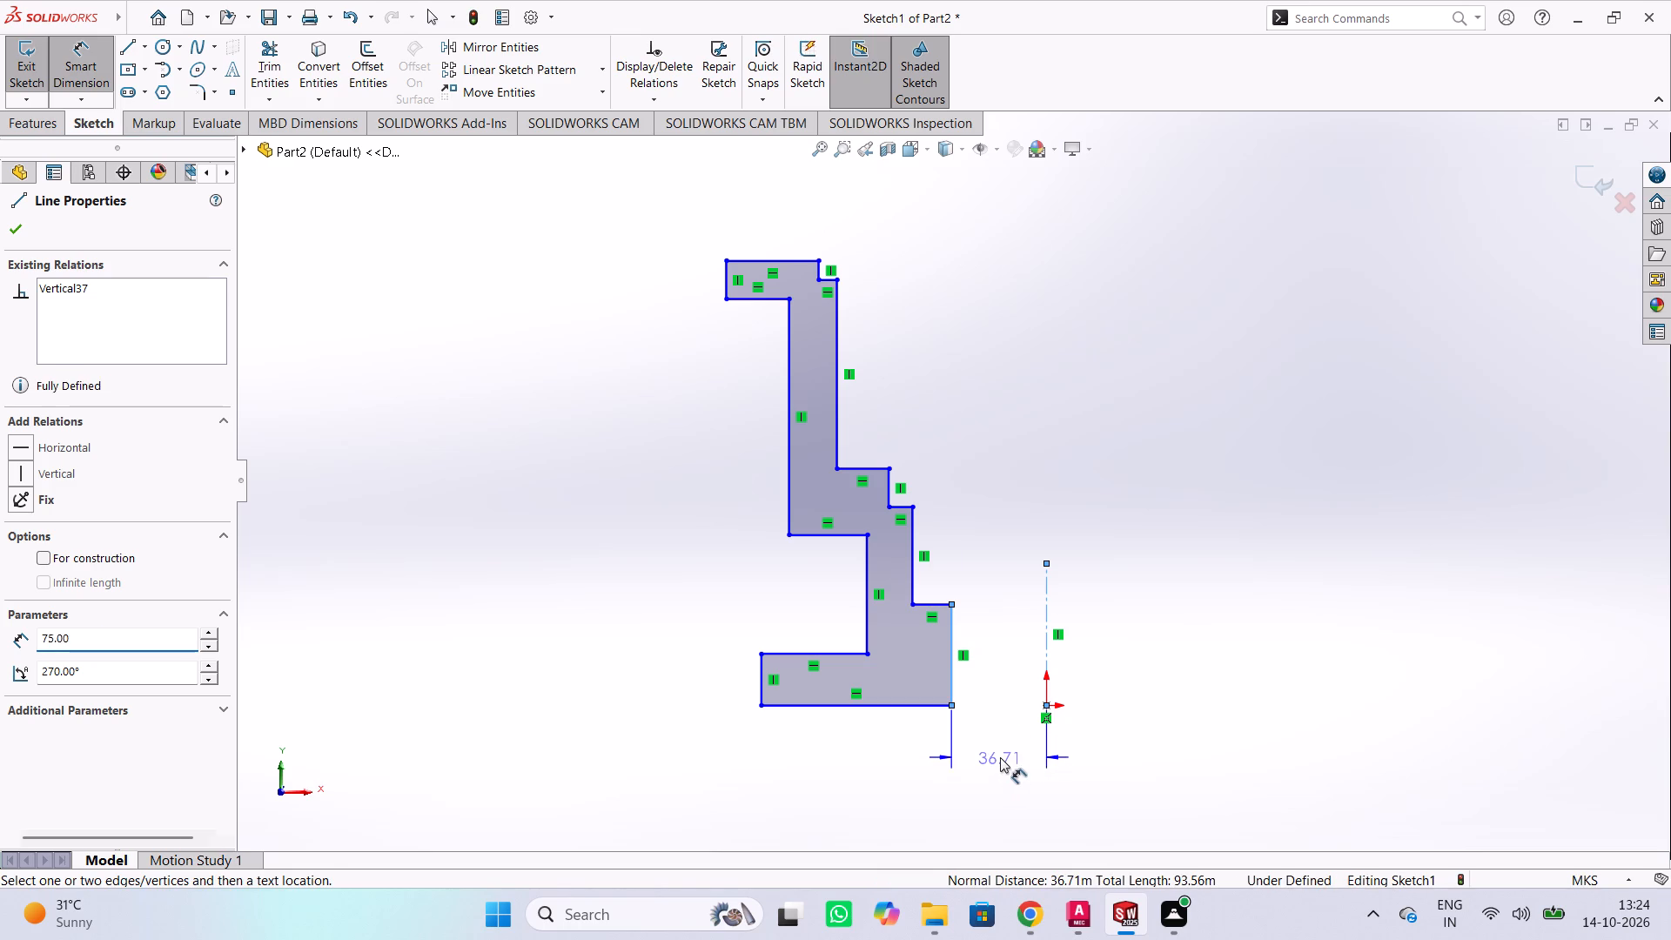
type("76")
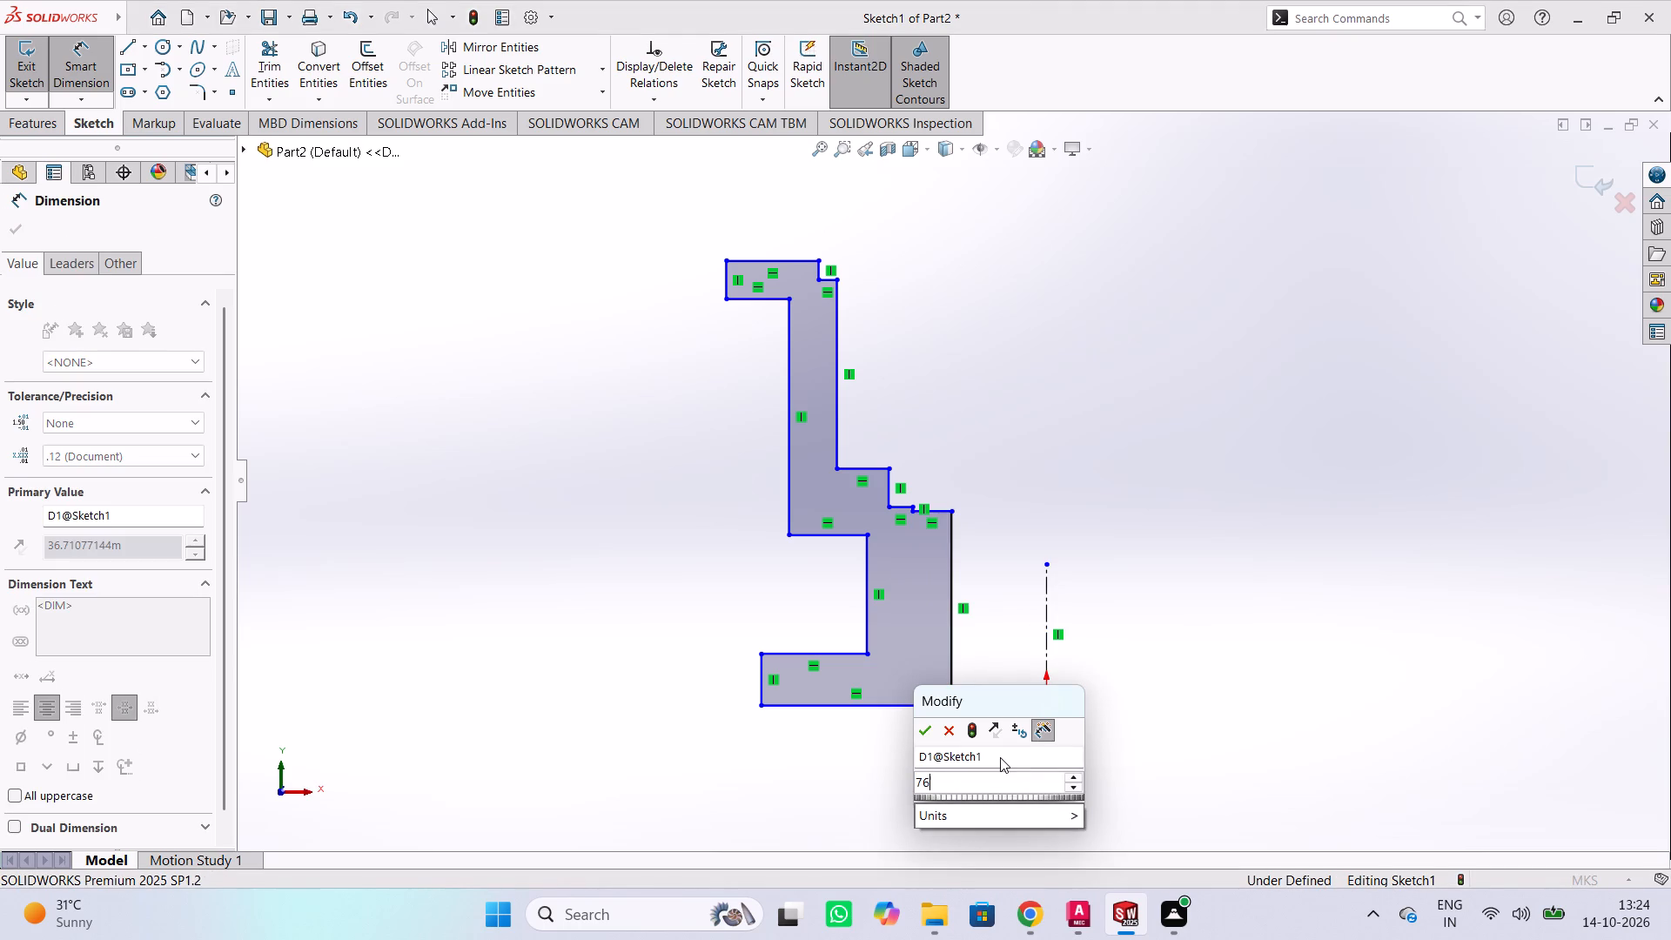
type("/2")
key("Return")
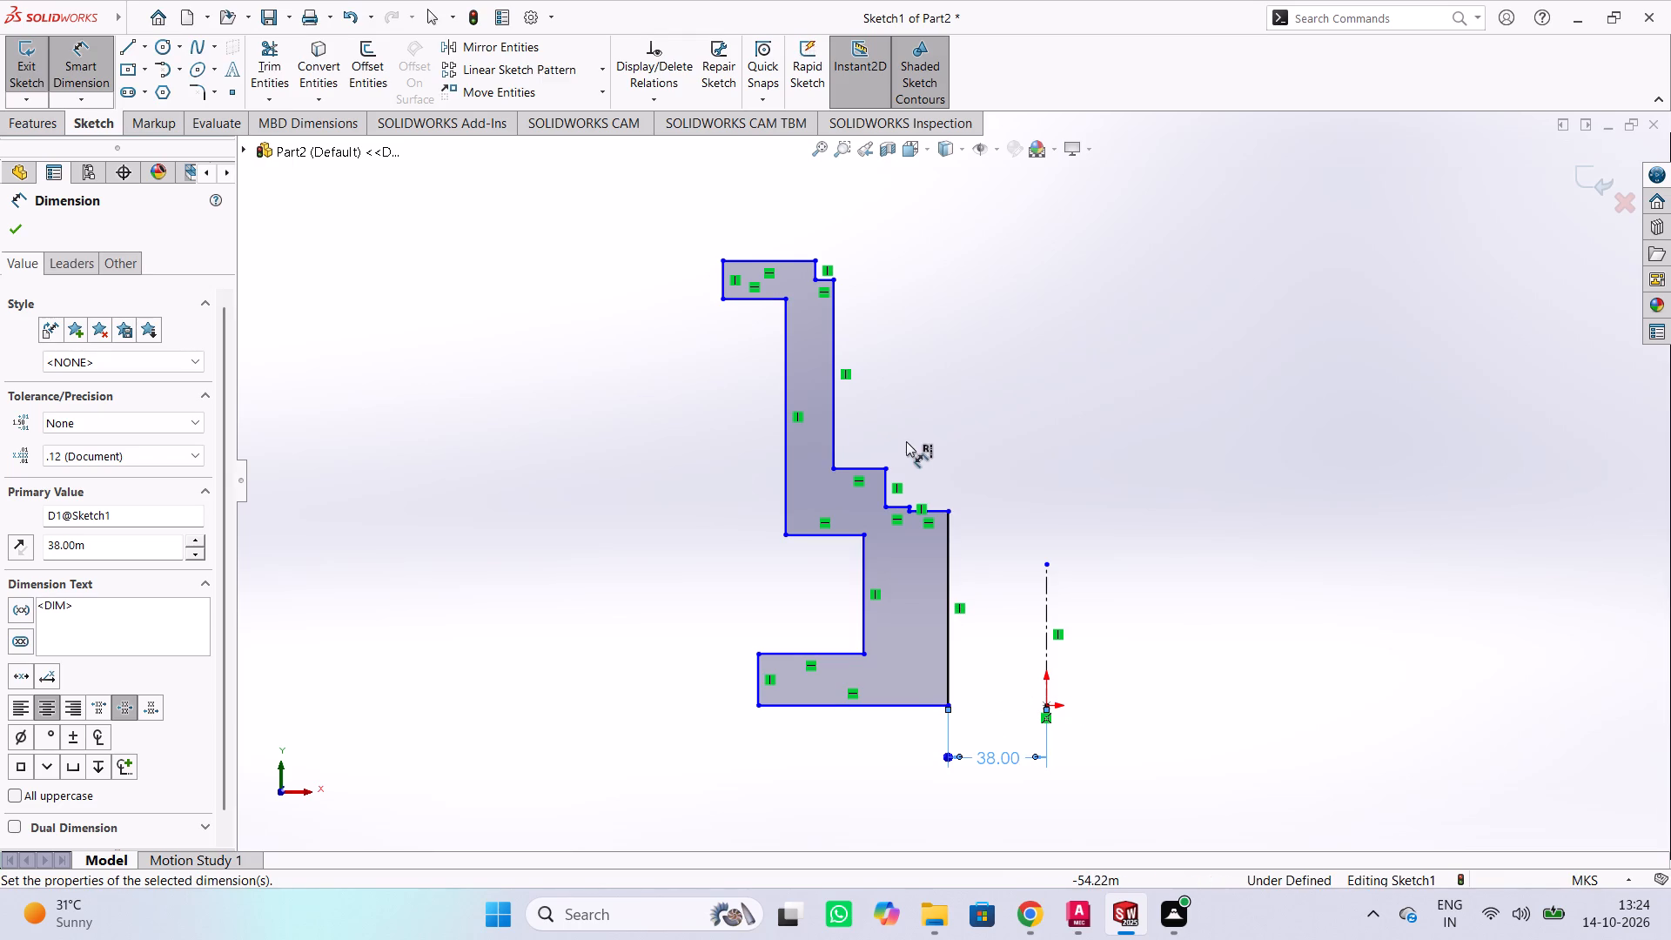
scroll(916, 449, "down", 4)
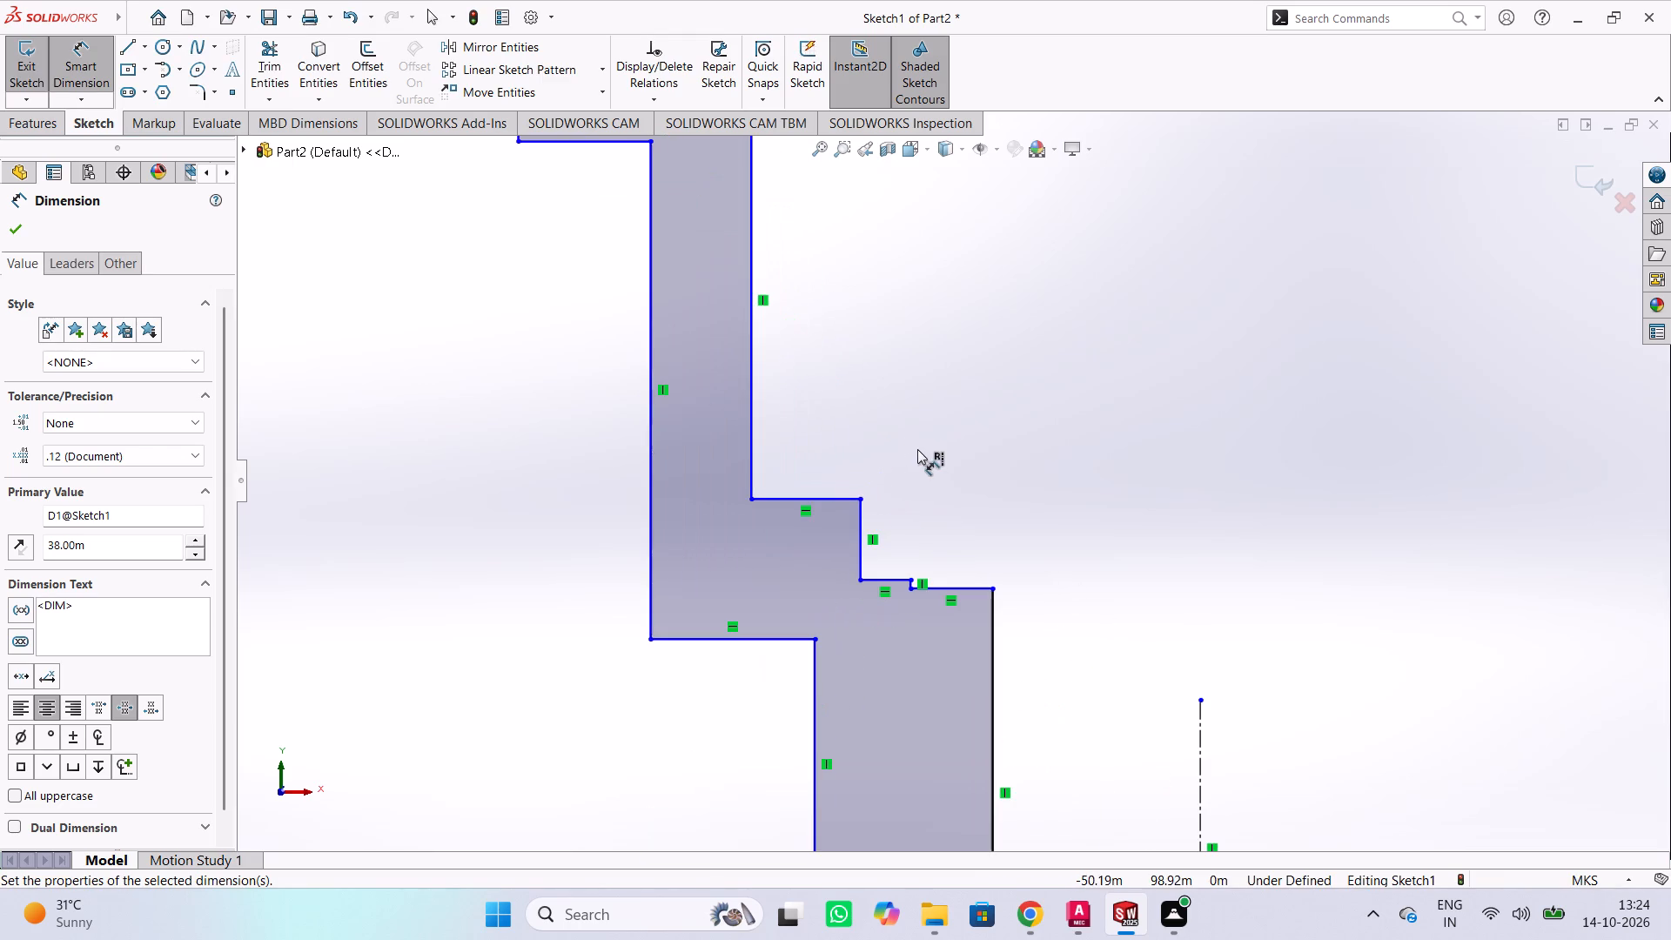
Dimension the distance from the centerline to the short bore wall just above the lowest one as 92/2, giving 46 m.
scroll(934, 507, "down", 2)
scroll(920, 560, "up", 2)
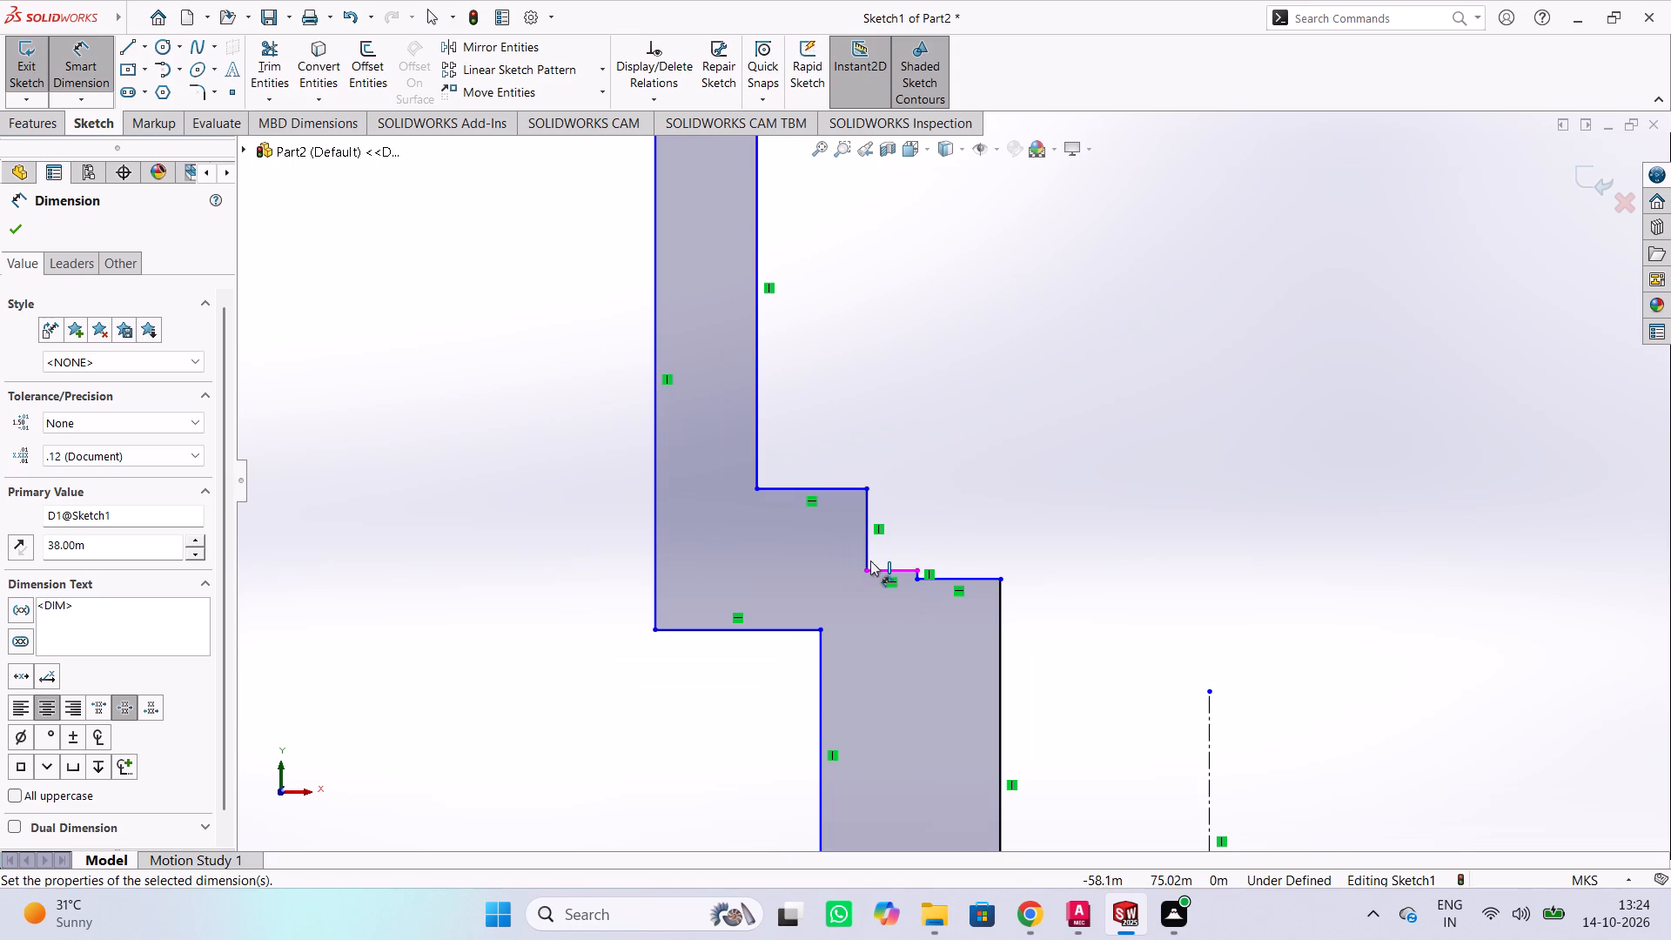
scroll(912, 574, "down", 11)
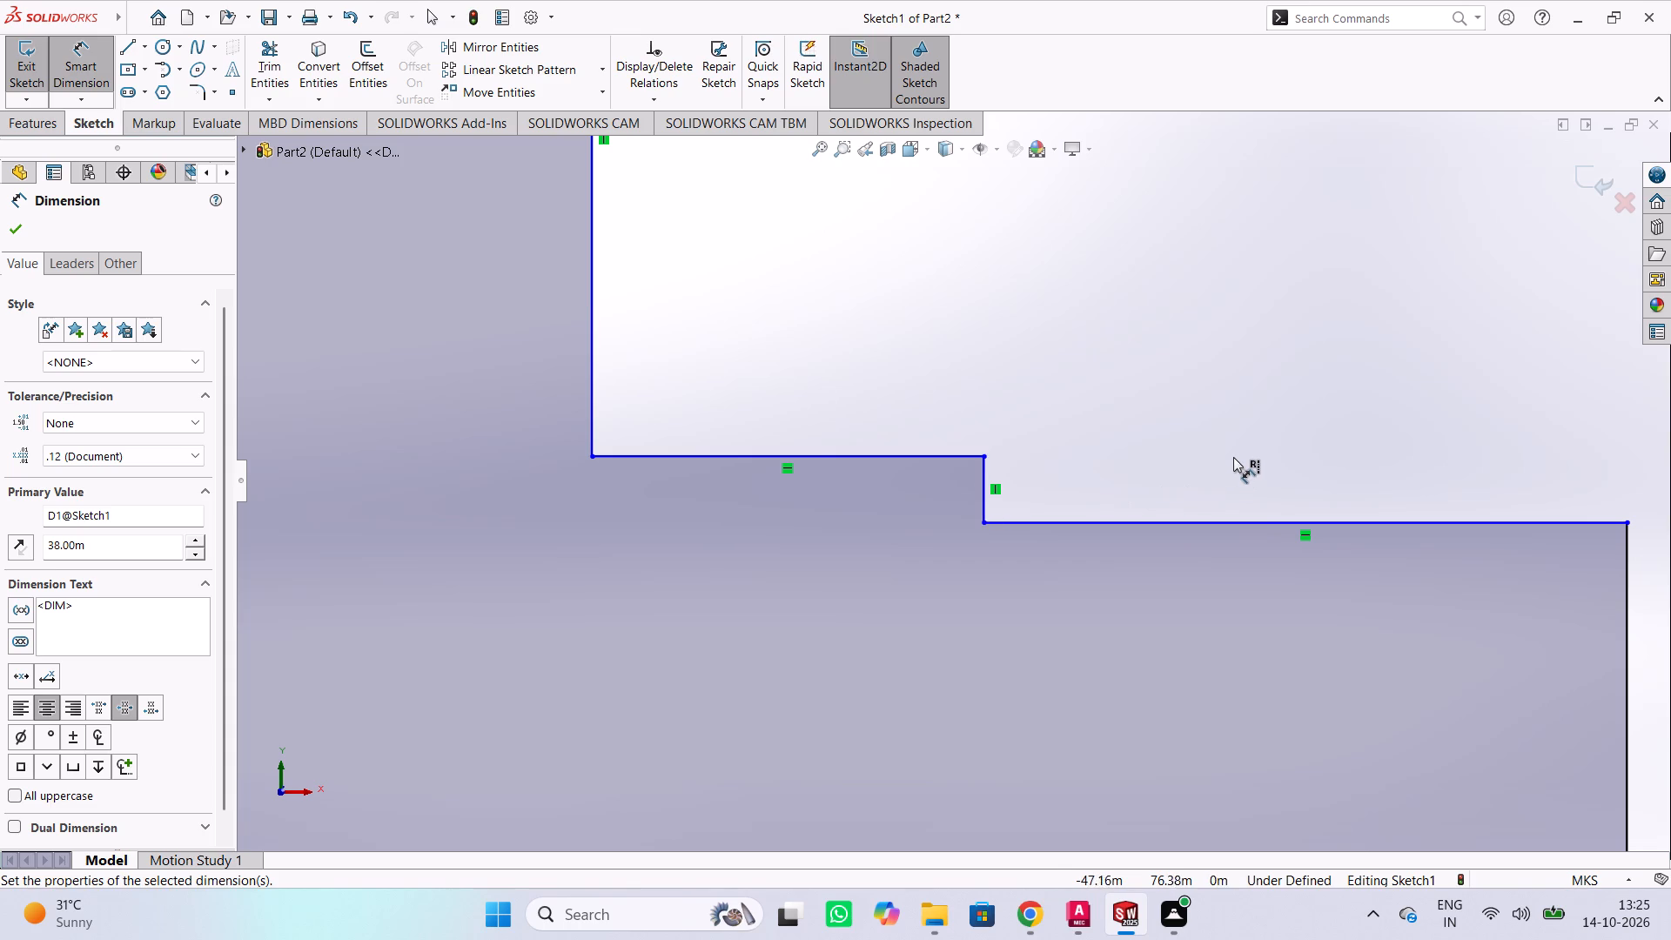
scroll(1231, 456, "up", 6)
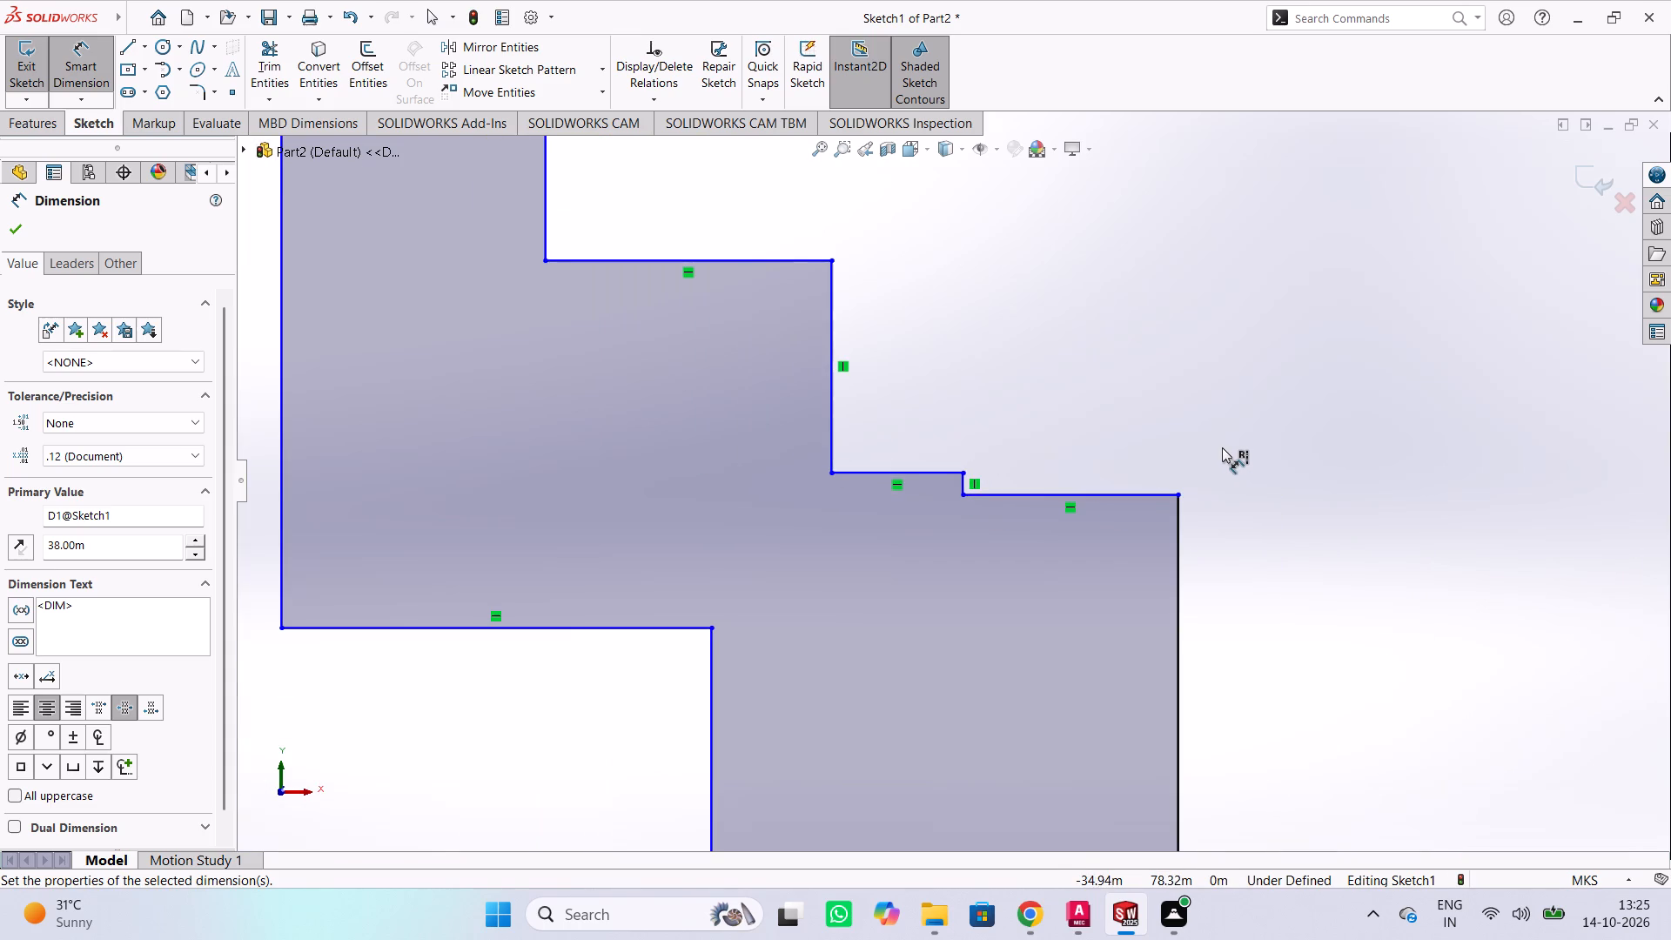
scroll(1218, 447, "down", 2)
scroll(1218, 447, "up", 1)
scroll(891, 479, "down", 2)
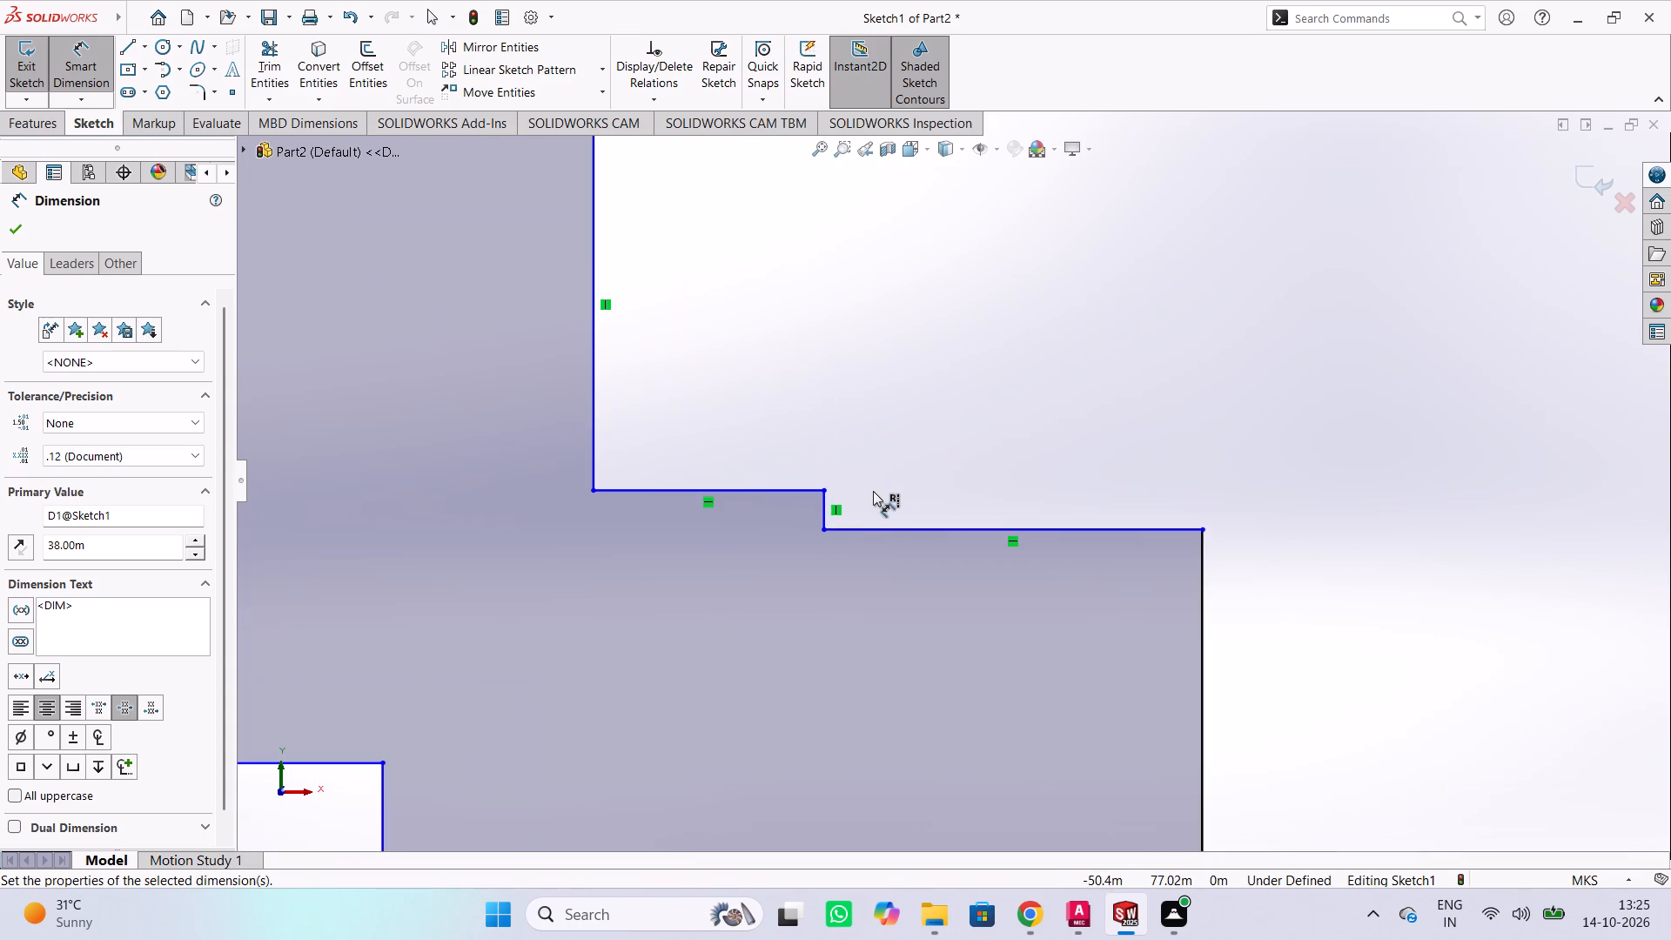
scroll(849, 496, "down", 3)
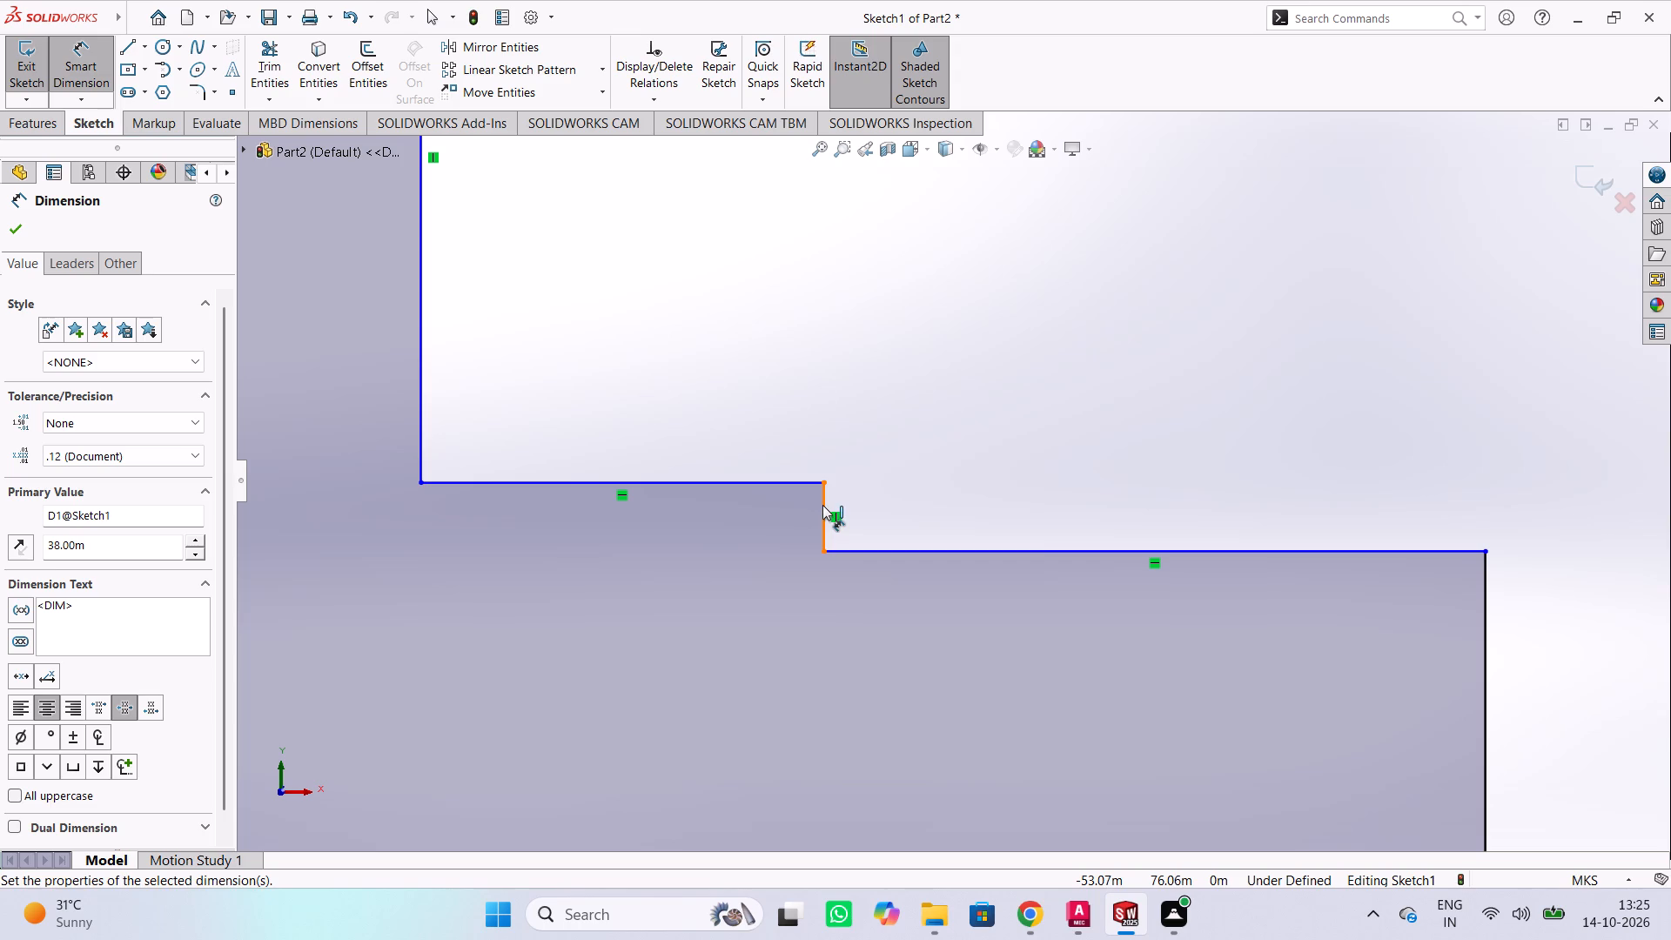
left_click(822, 505)
scroll(1223, 471, "down", 2)
scroll(1231, 464, "up", 4)
scroll(1238, 516, "down", 3)
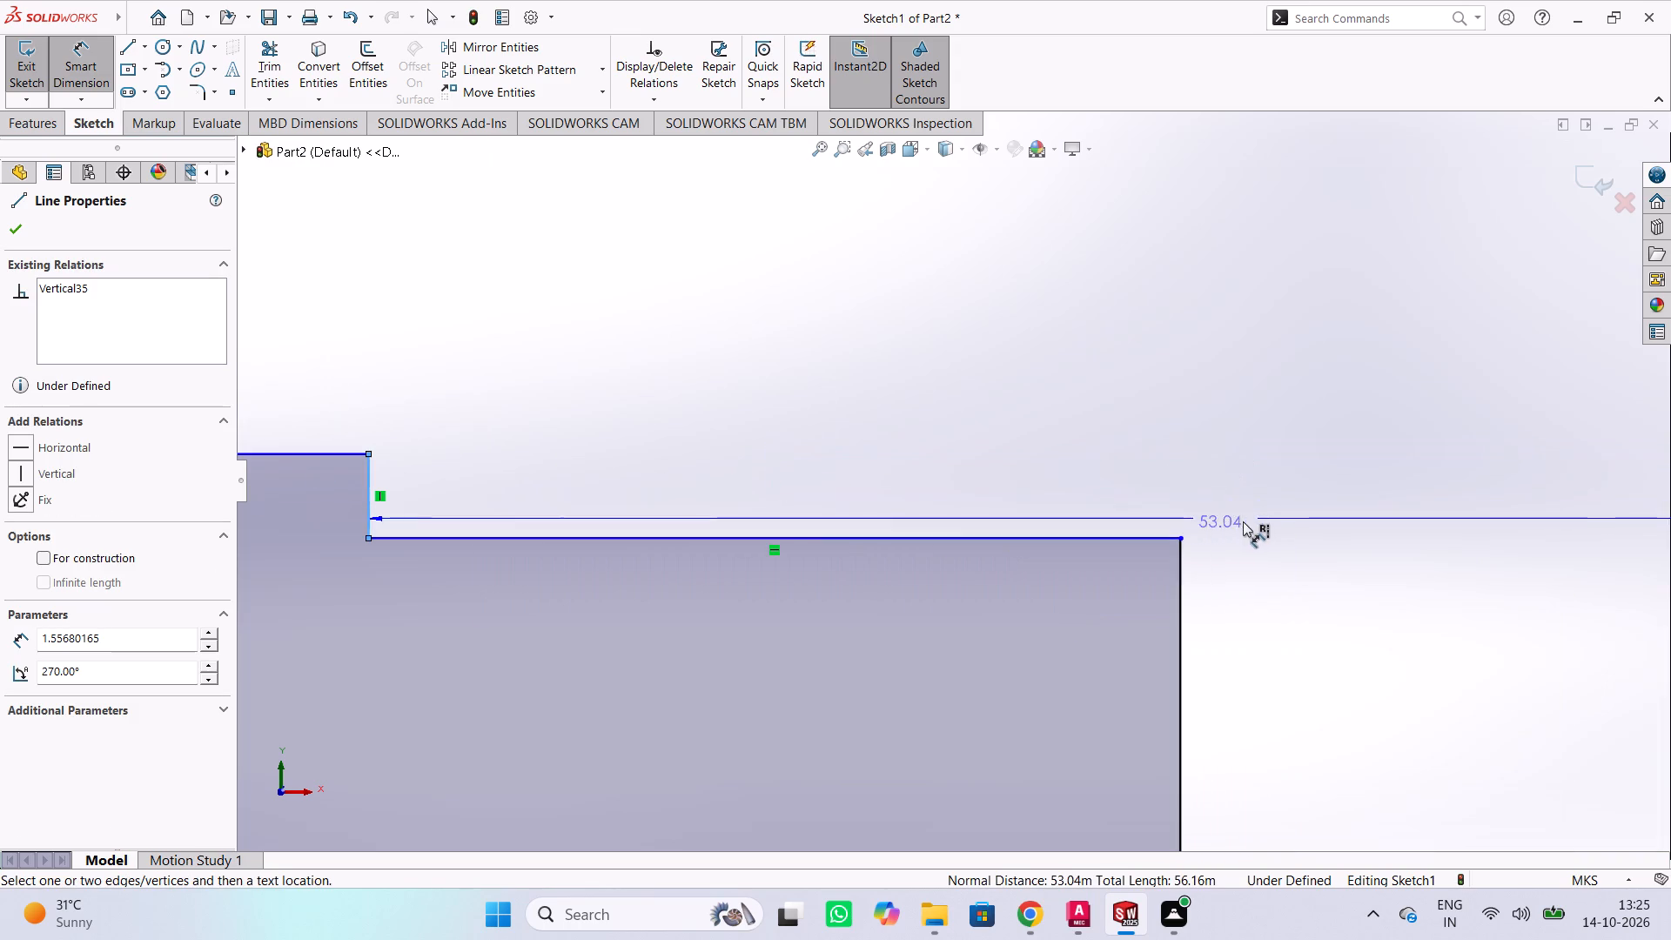
scroll(1246, 523, "down", 3)
scroll(1238, 507, "up", 10)
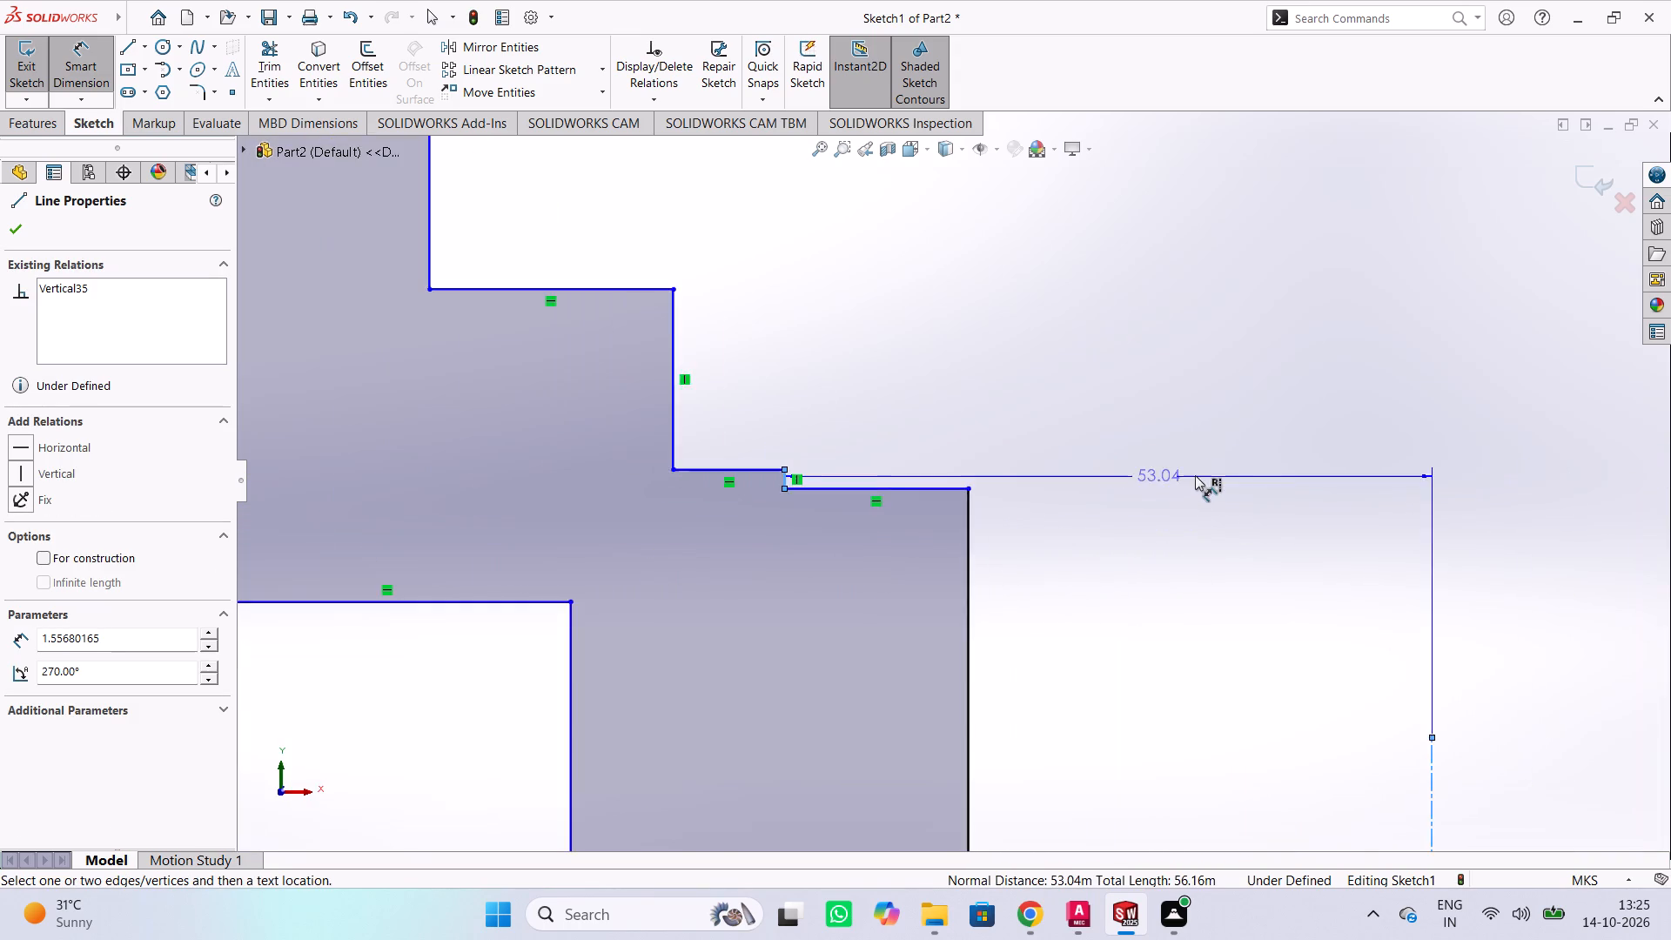
scroll(1195, 475, "up", 3)
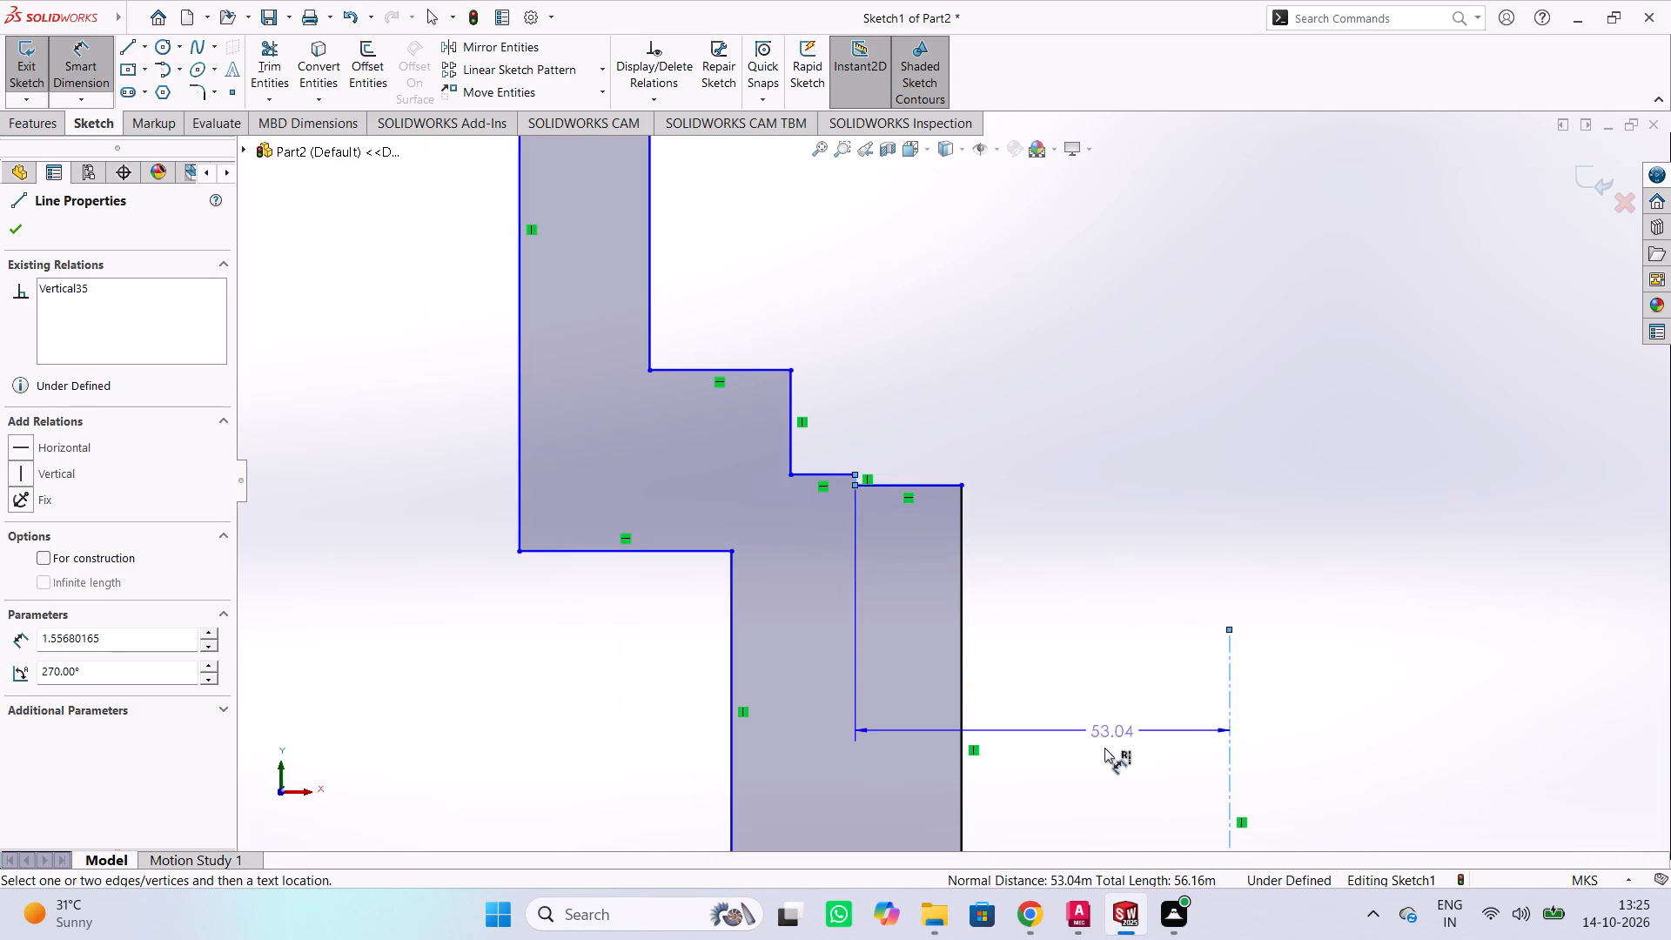
scroll(1103, 737, "down", 4)
scroll(1107, 704, "up", 7)
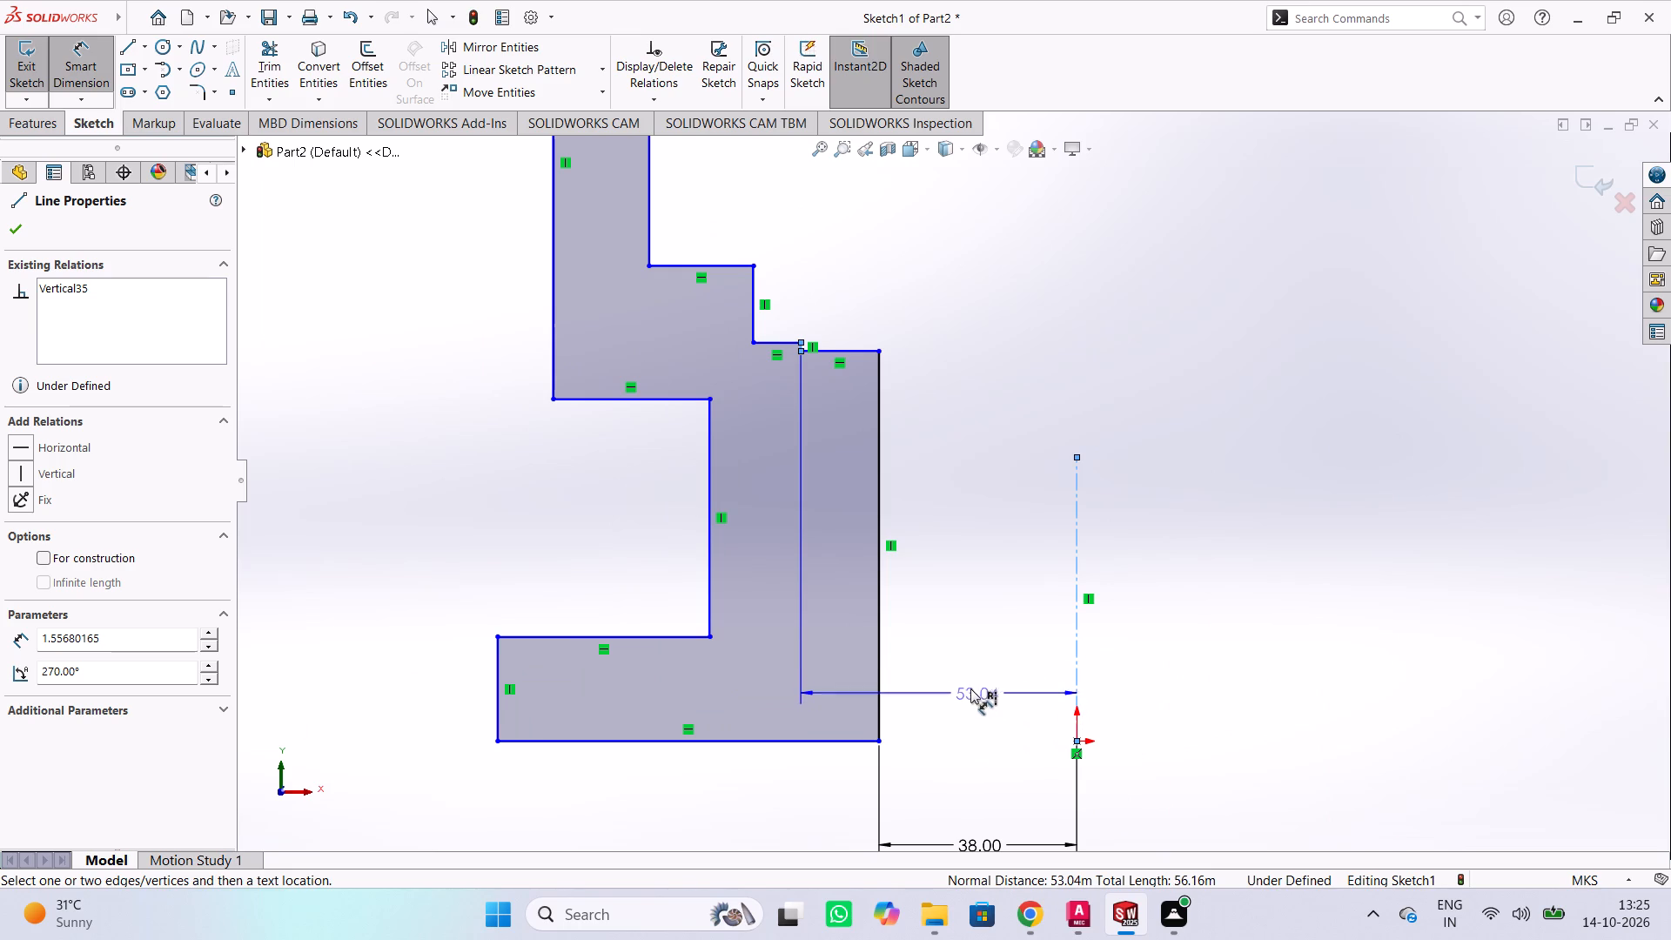
left_click(966, 684)
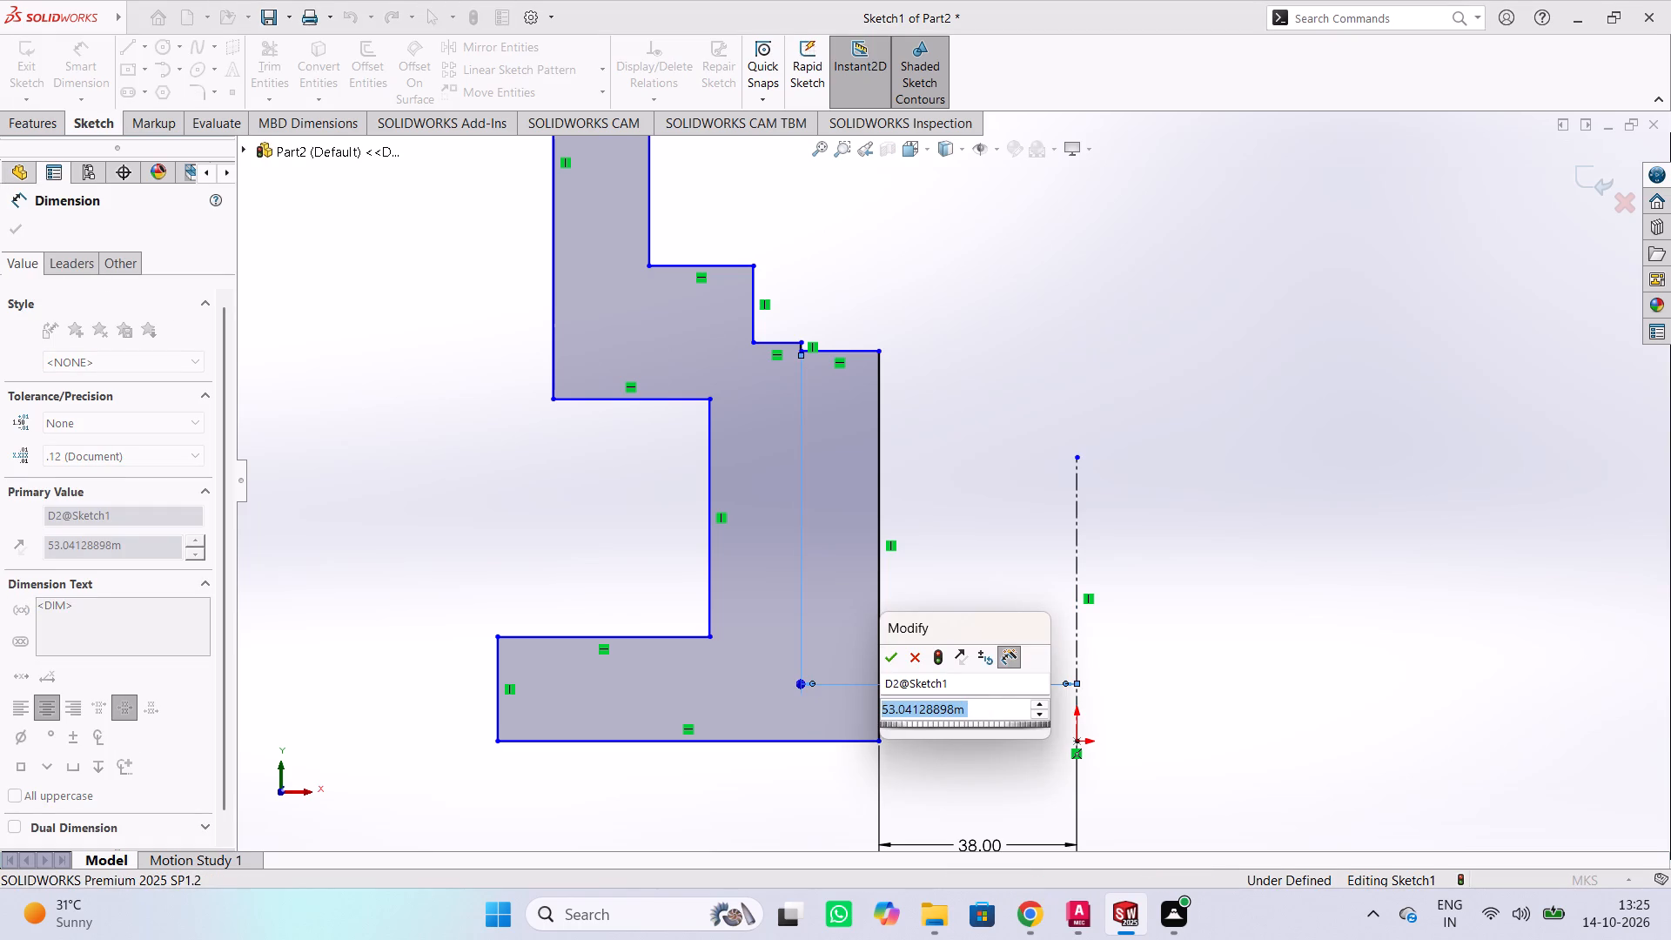
type("96")
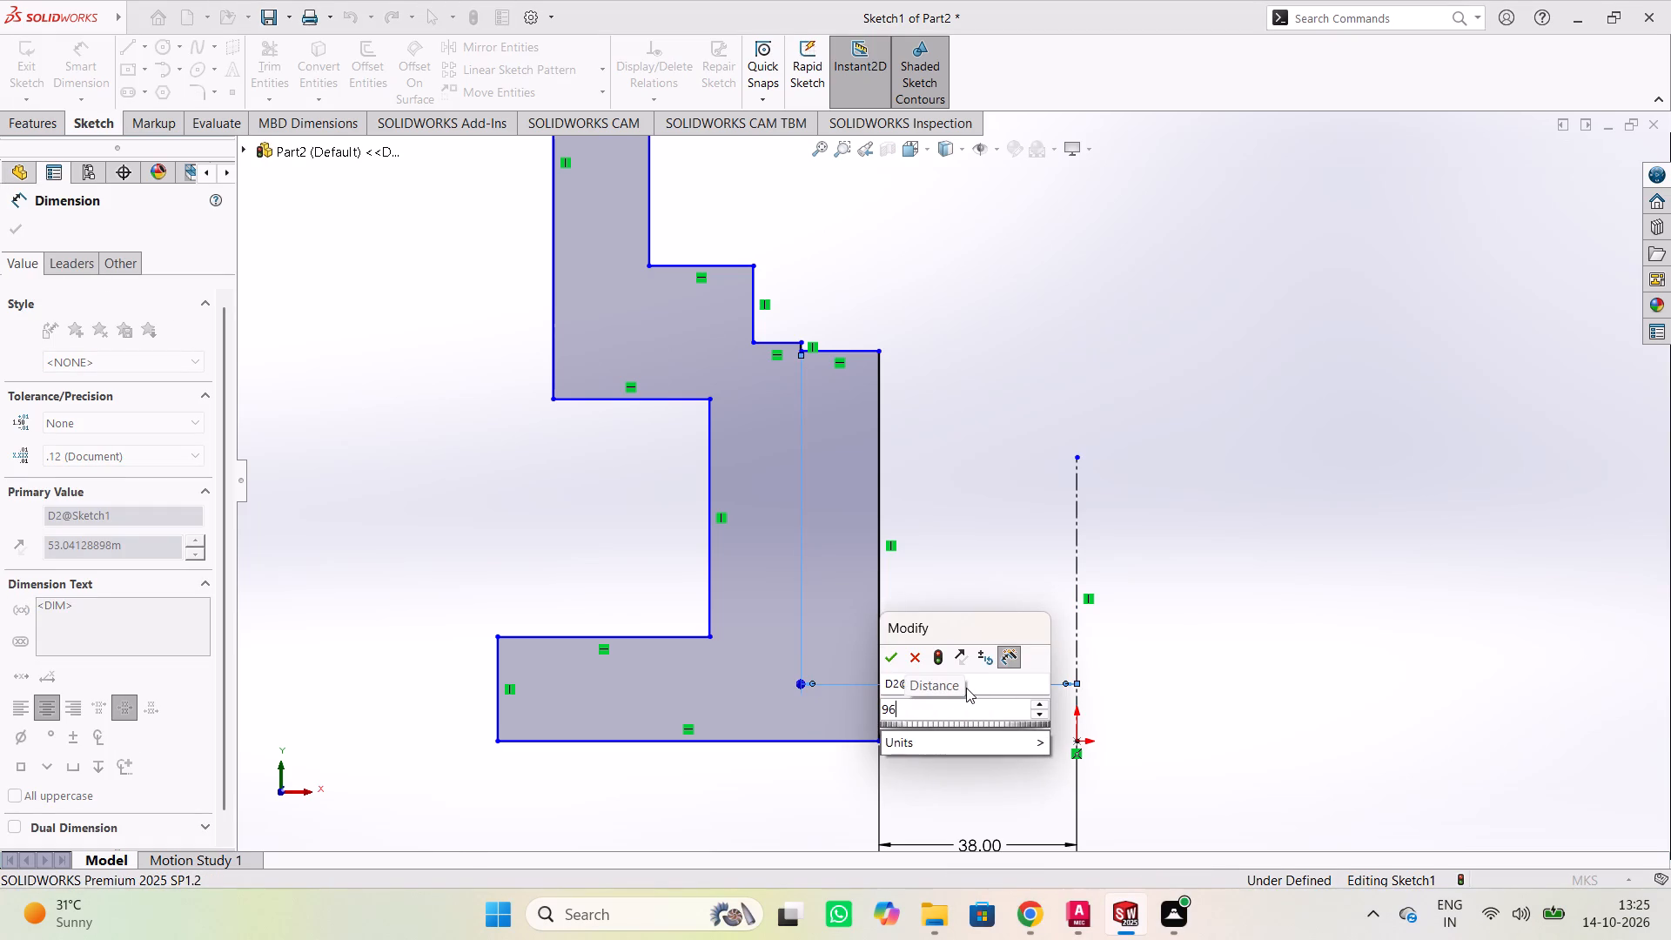
key("BackSpace")
type("2/2")
key("Return")
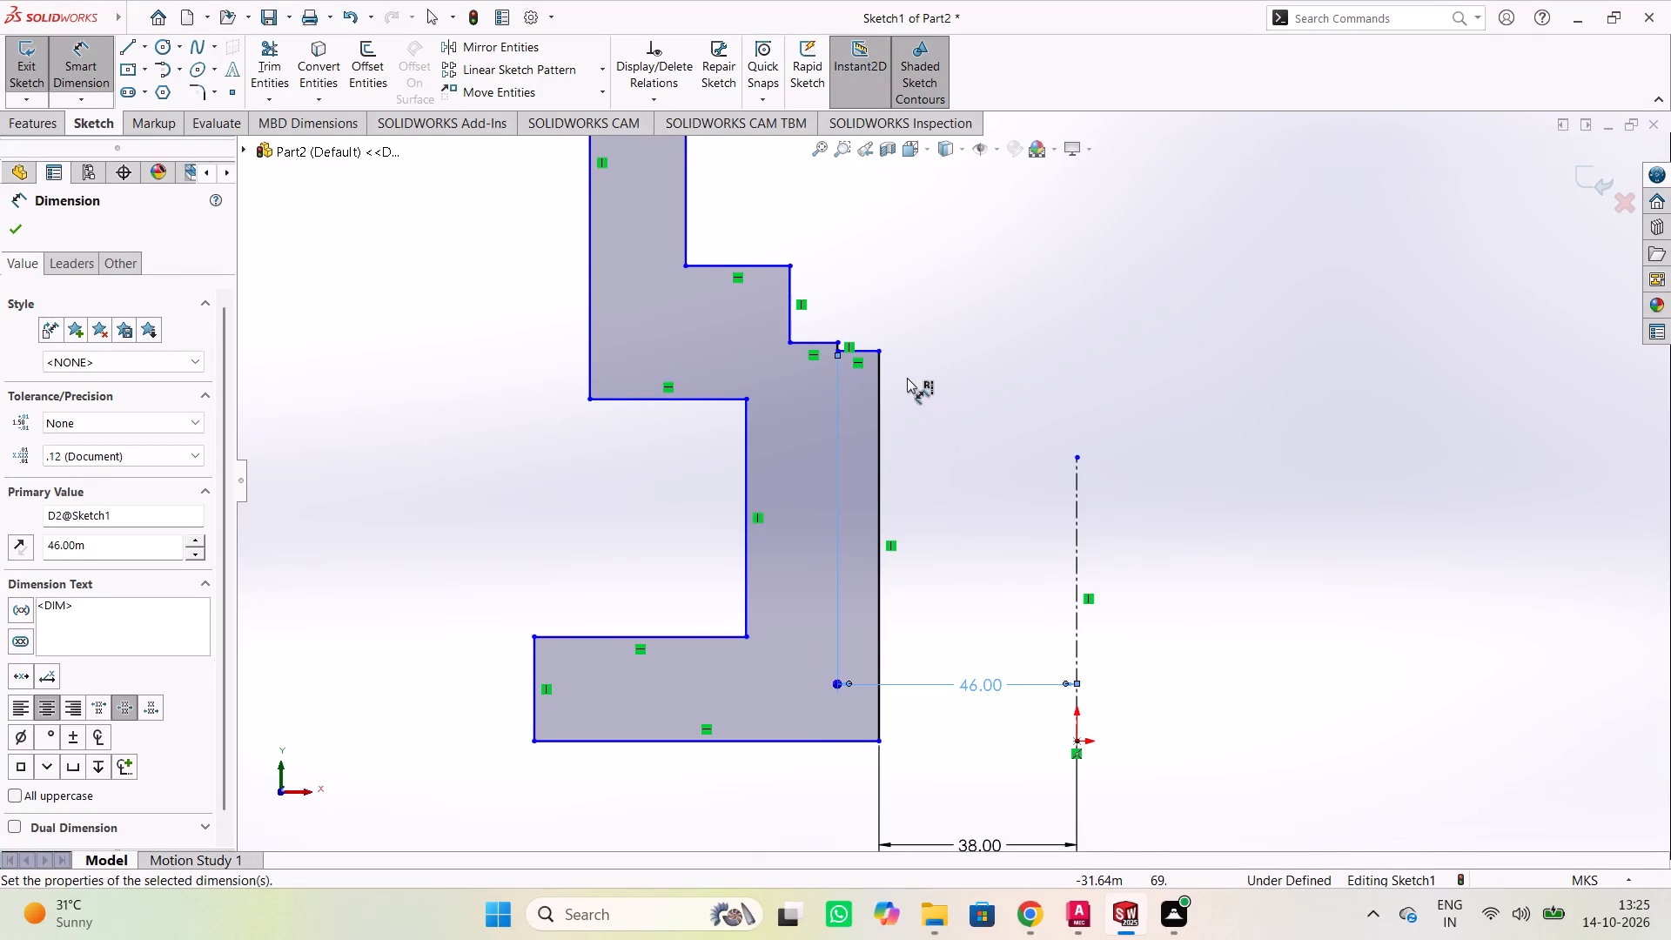
Set the length of the bore wall just above the lowest one to 54 m.
scroll(811, 326, "down", 10)
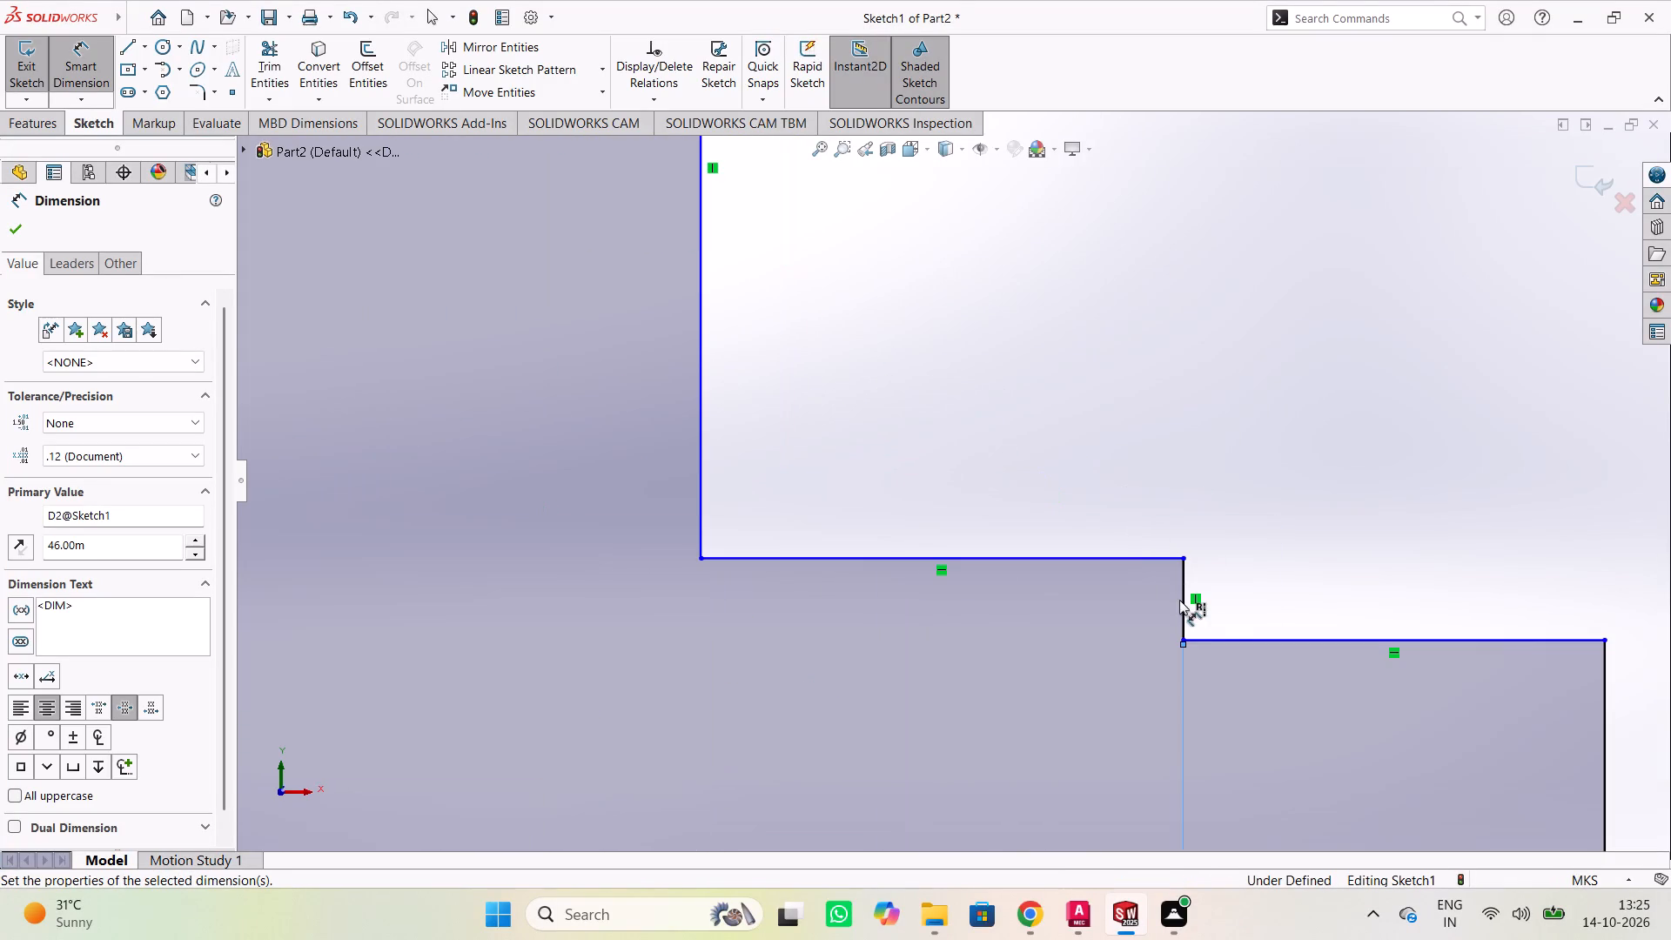
left_click(1183, 607)
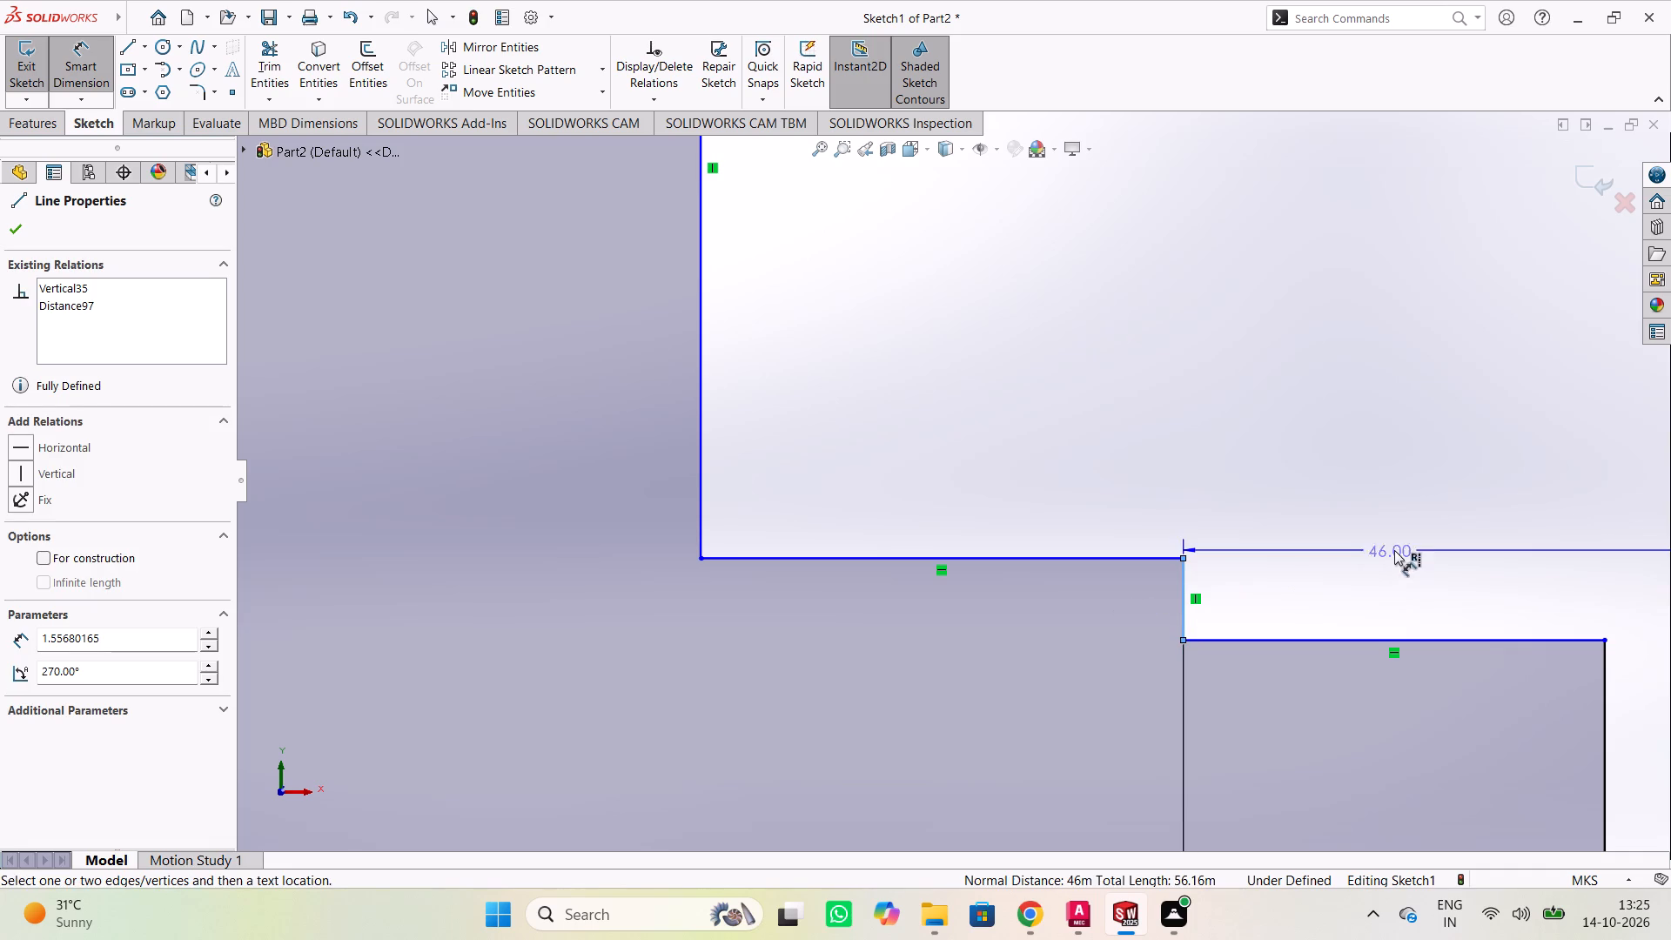
key("Escape")
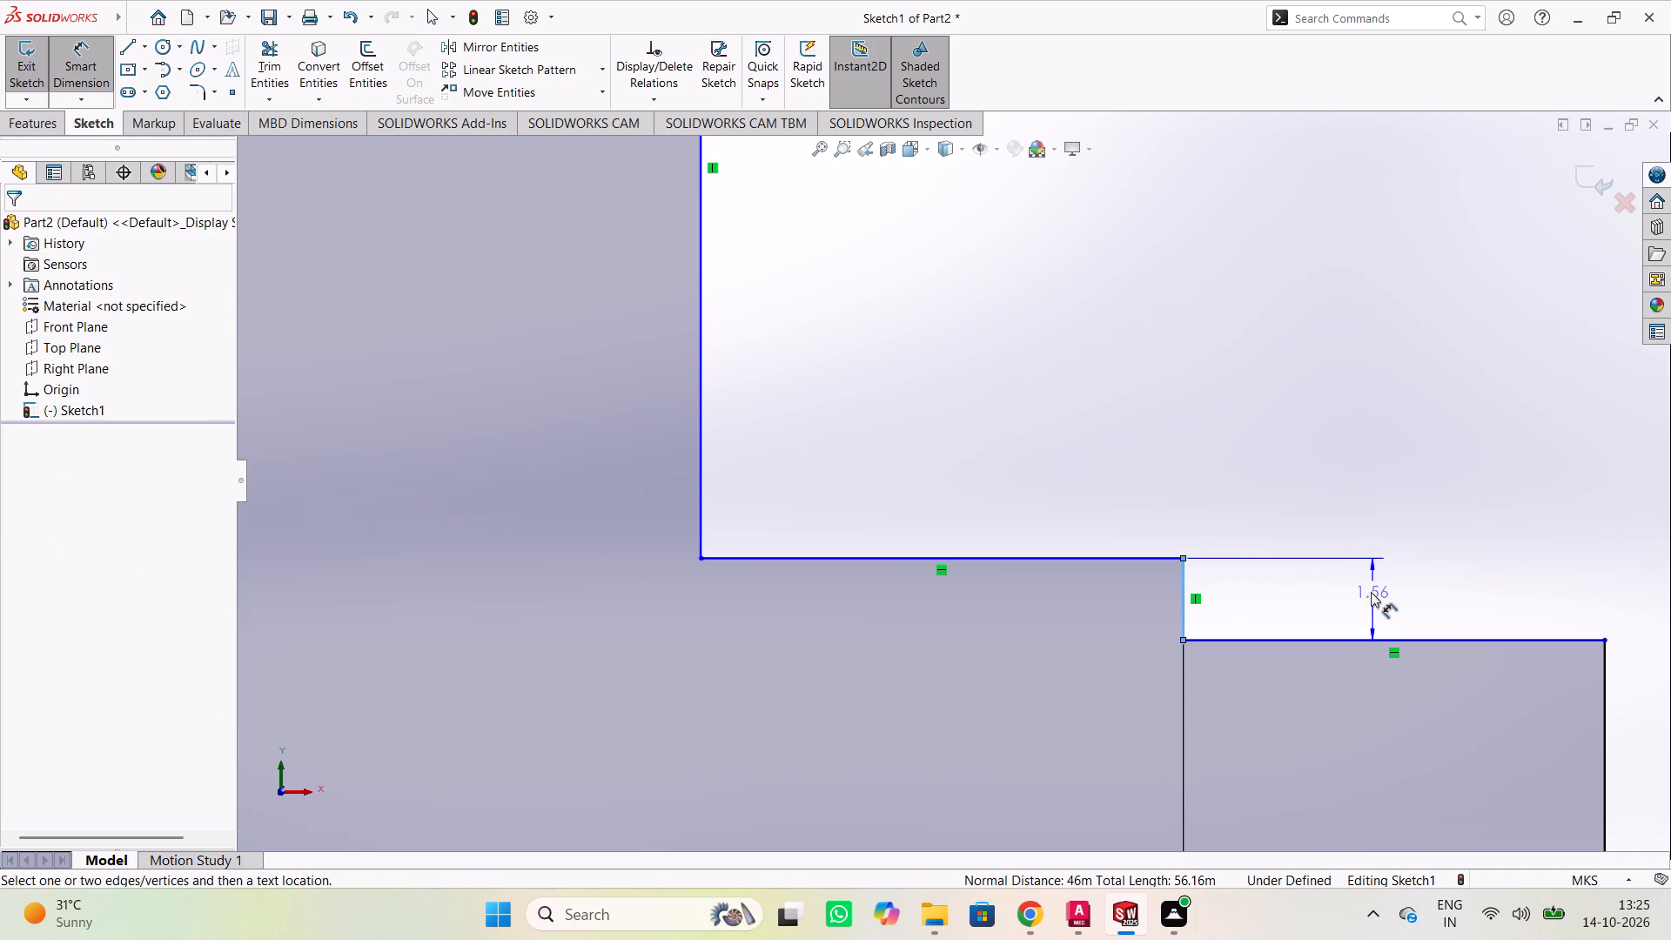
left_click(1371, 592)
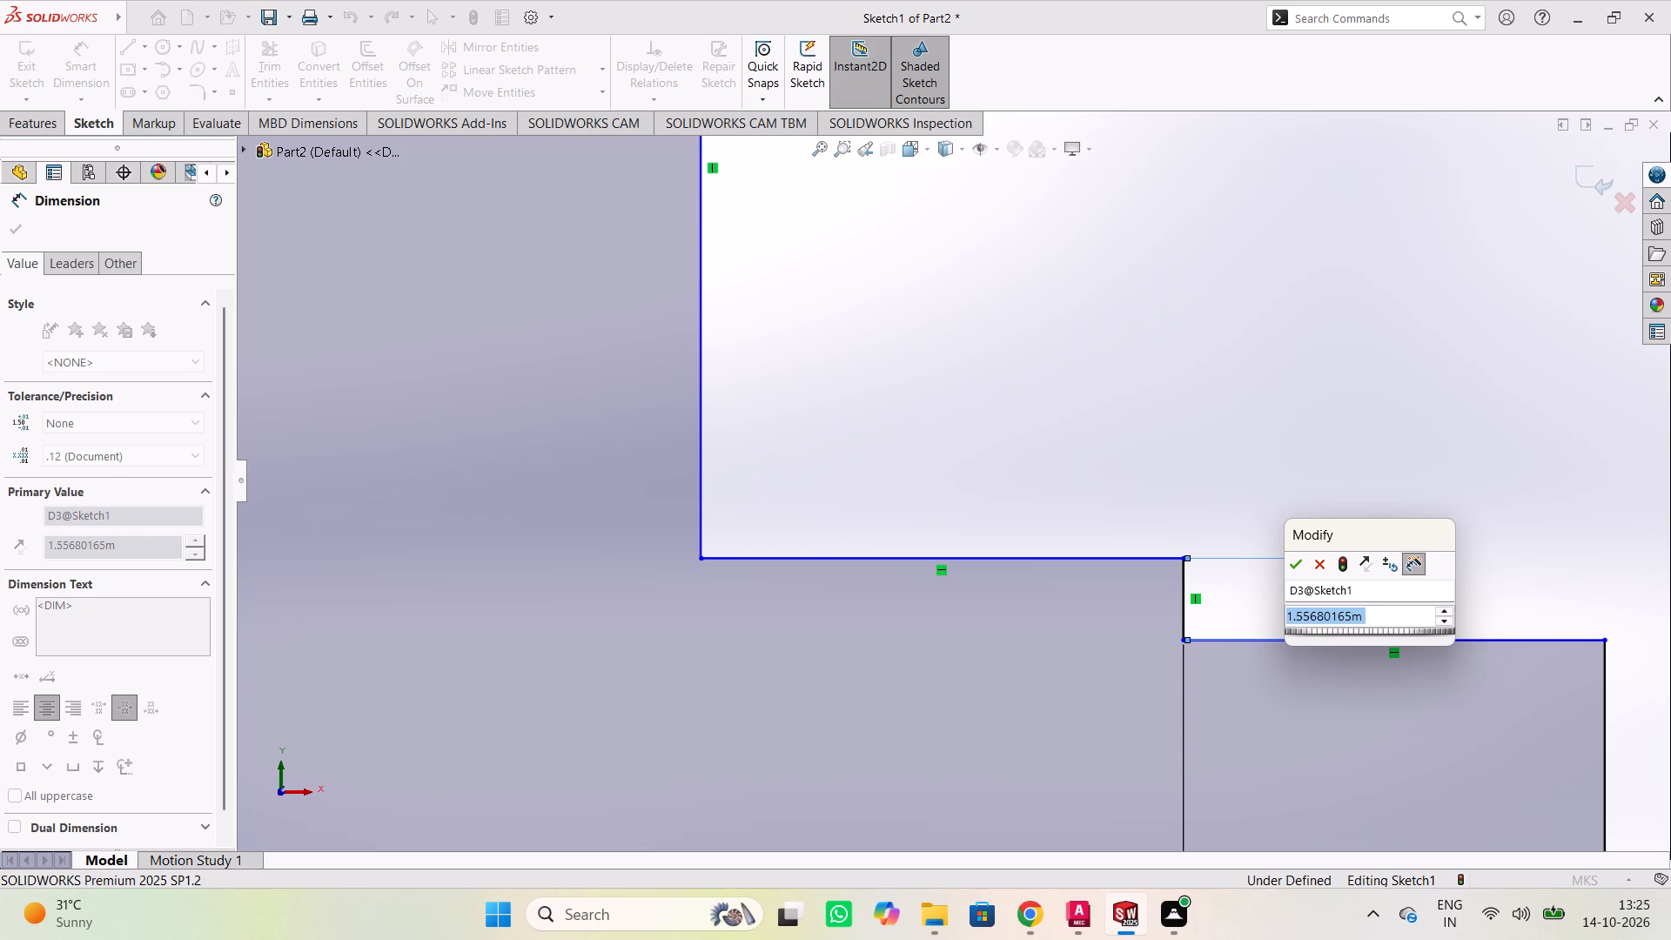
type("54")
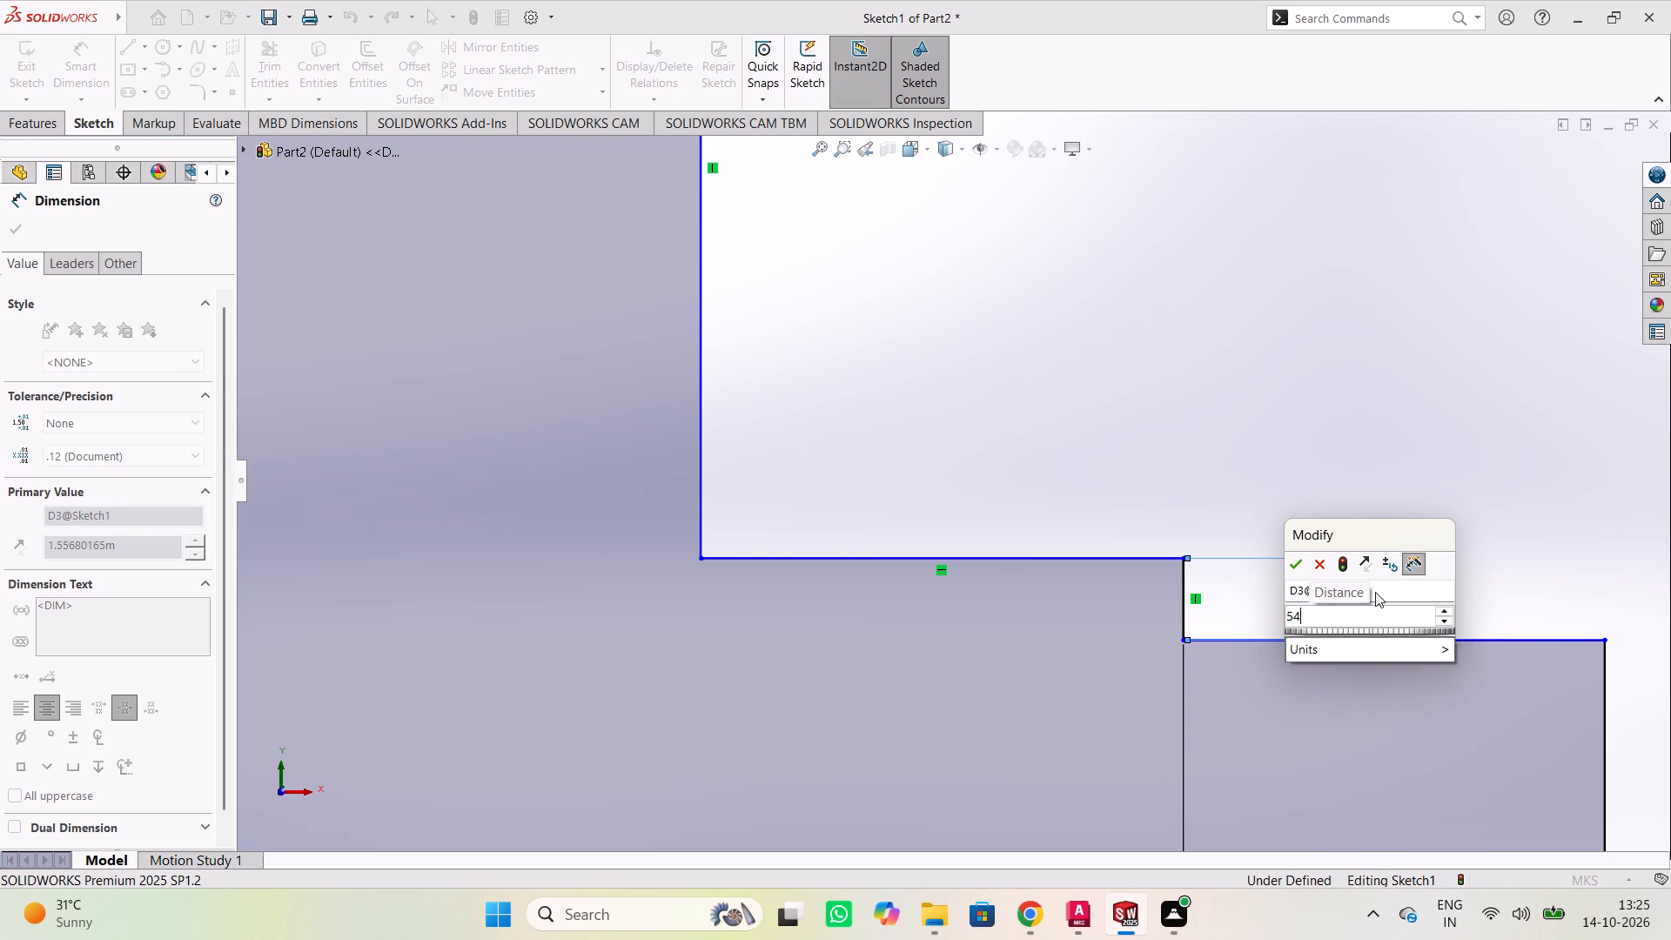
key("Return")
Dimension the distance from the centerline to the outer neck wall above the bottom flange as 124/2, giving 62 m.
scroll(1375, 592, "up", 3)
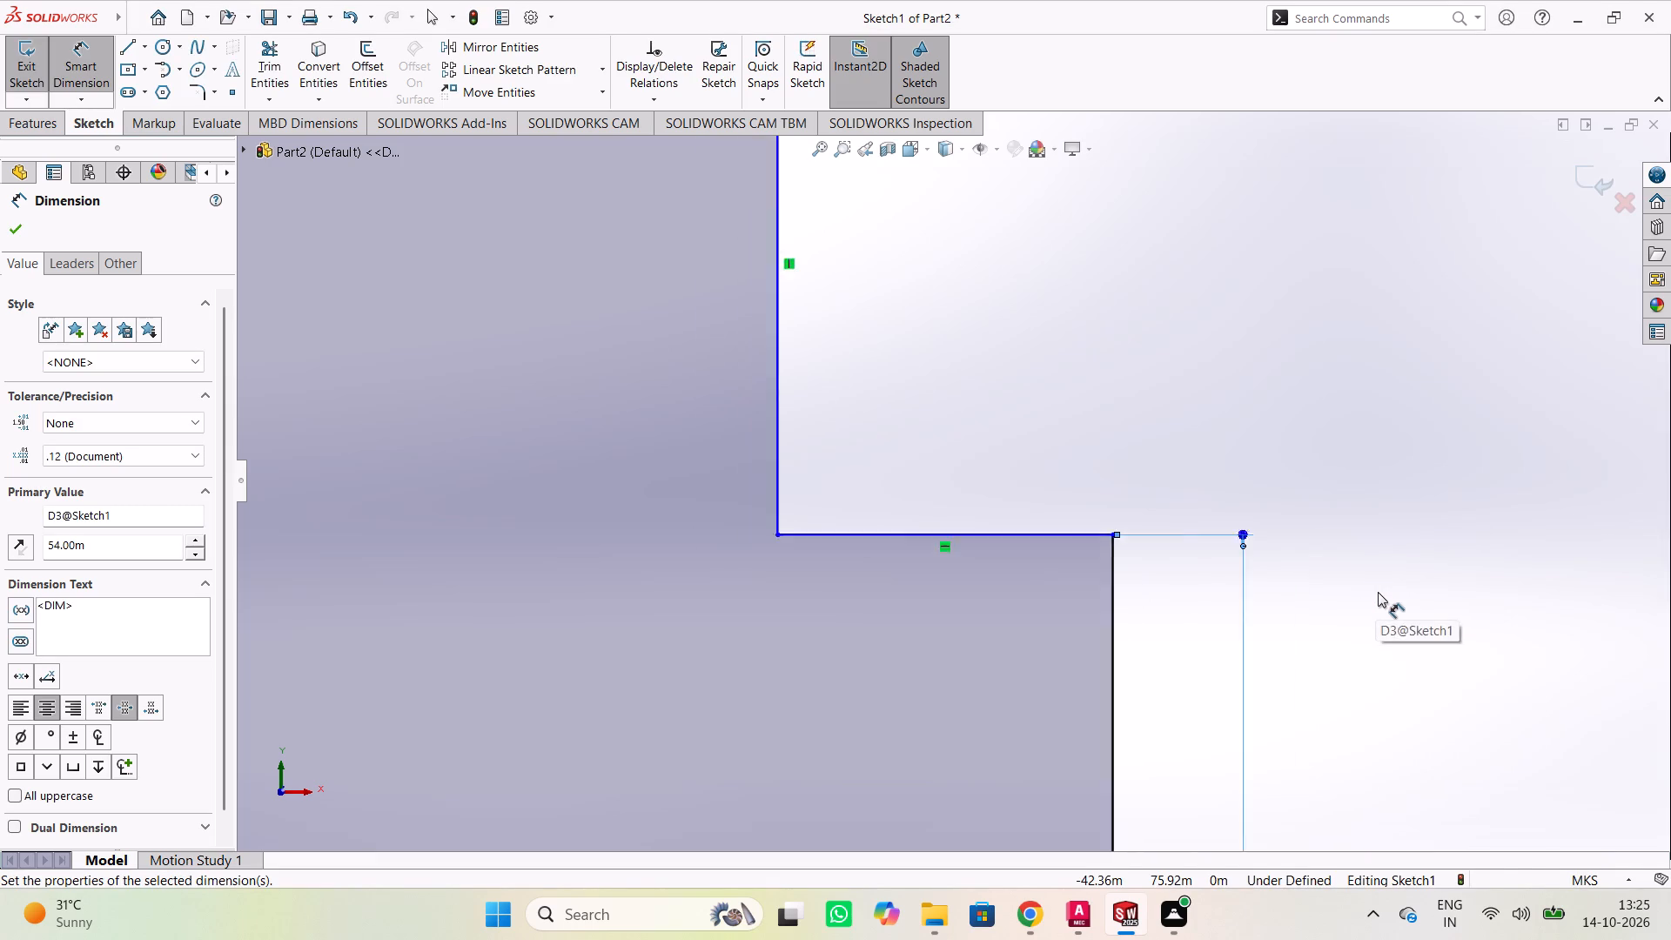
scroll(1362, 584, "down", 3)
scroll(1315, 600, "up", 5)
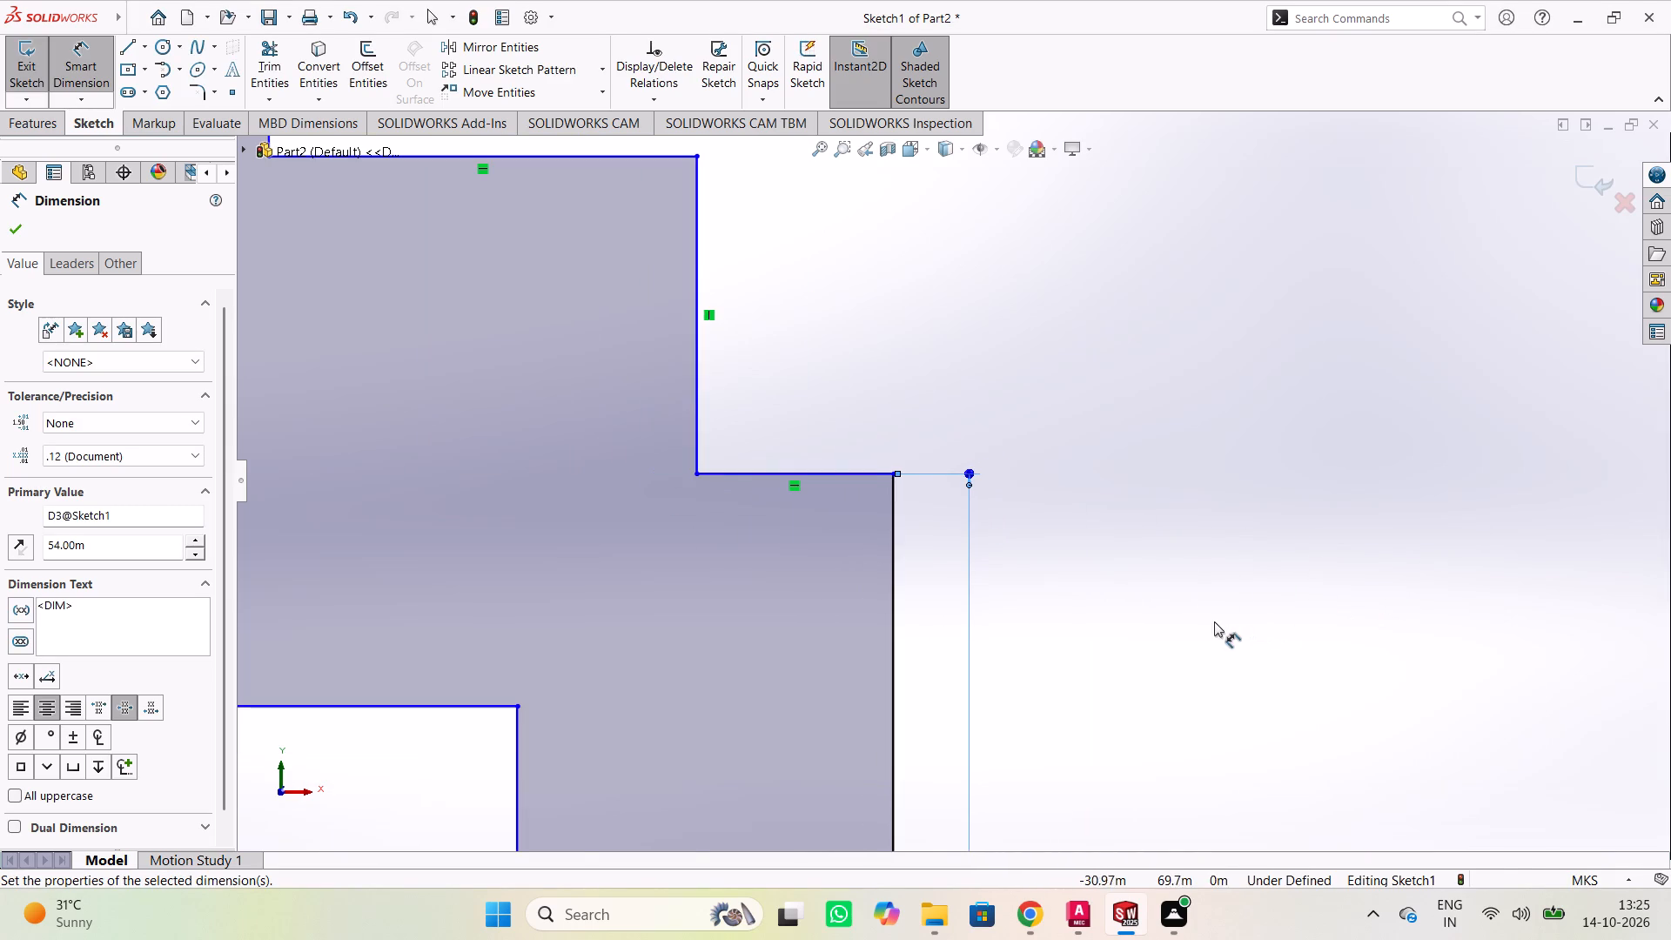
scroll(1214, 621, "up", 3)
scroll(1121, 625, "up", 4)
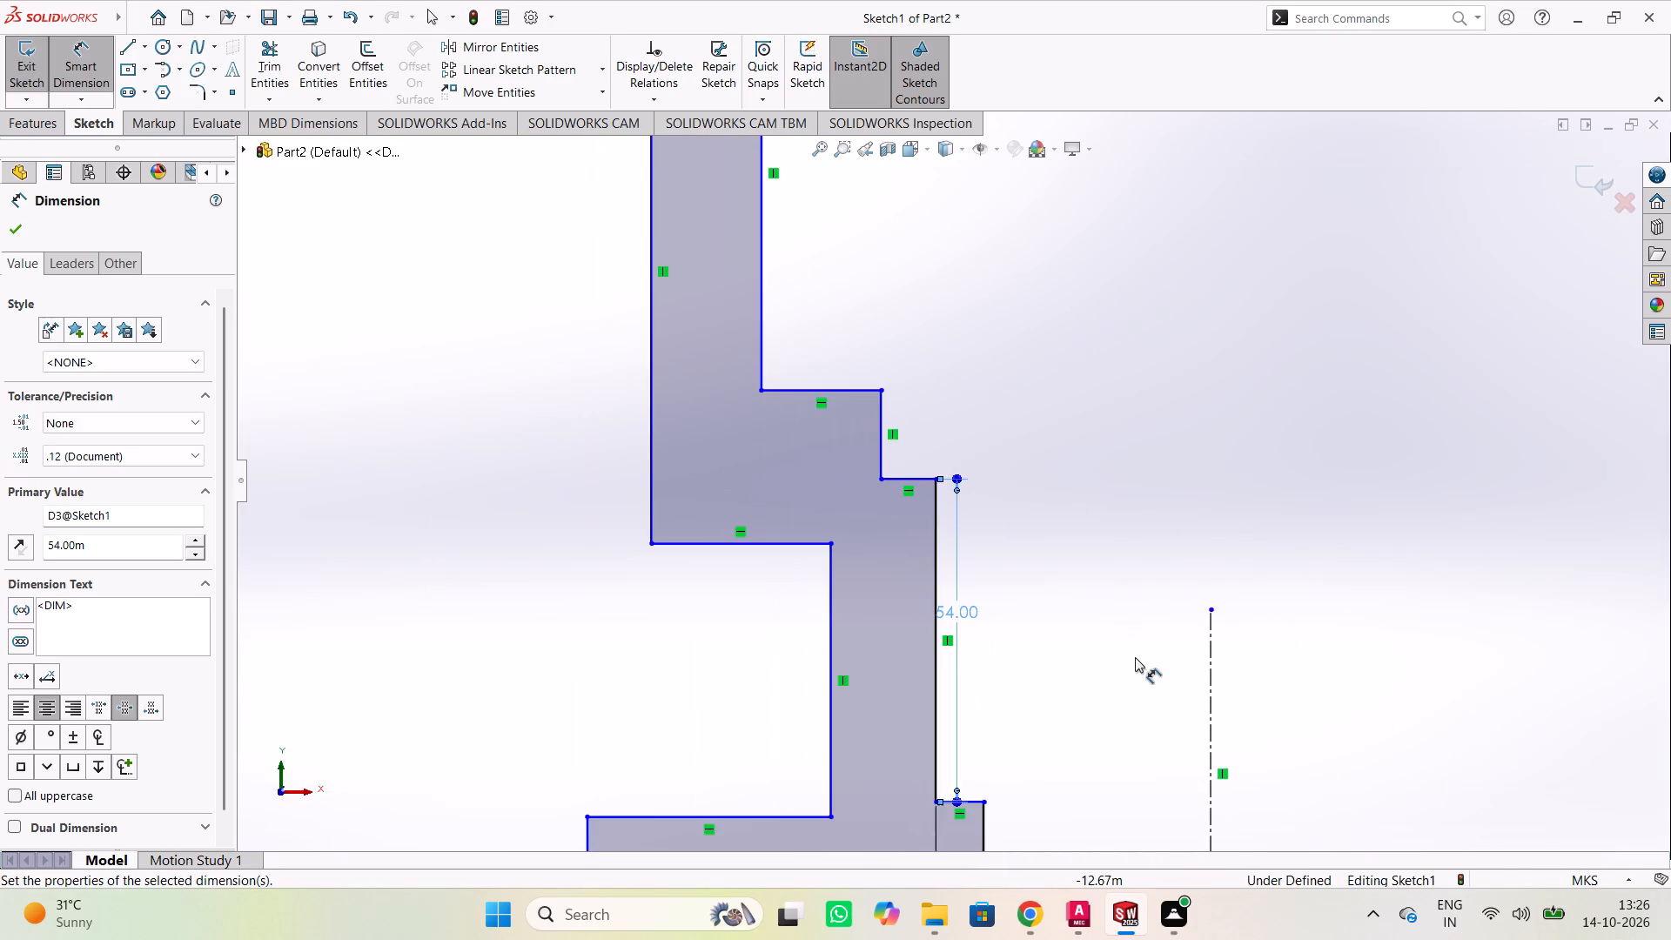
scroll(1104, 665, "down", 2)
scroll(1104, 658, "up", 5)
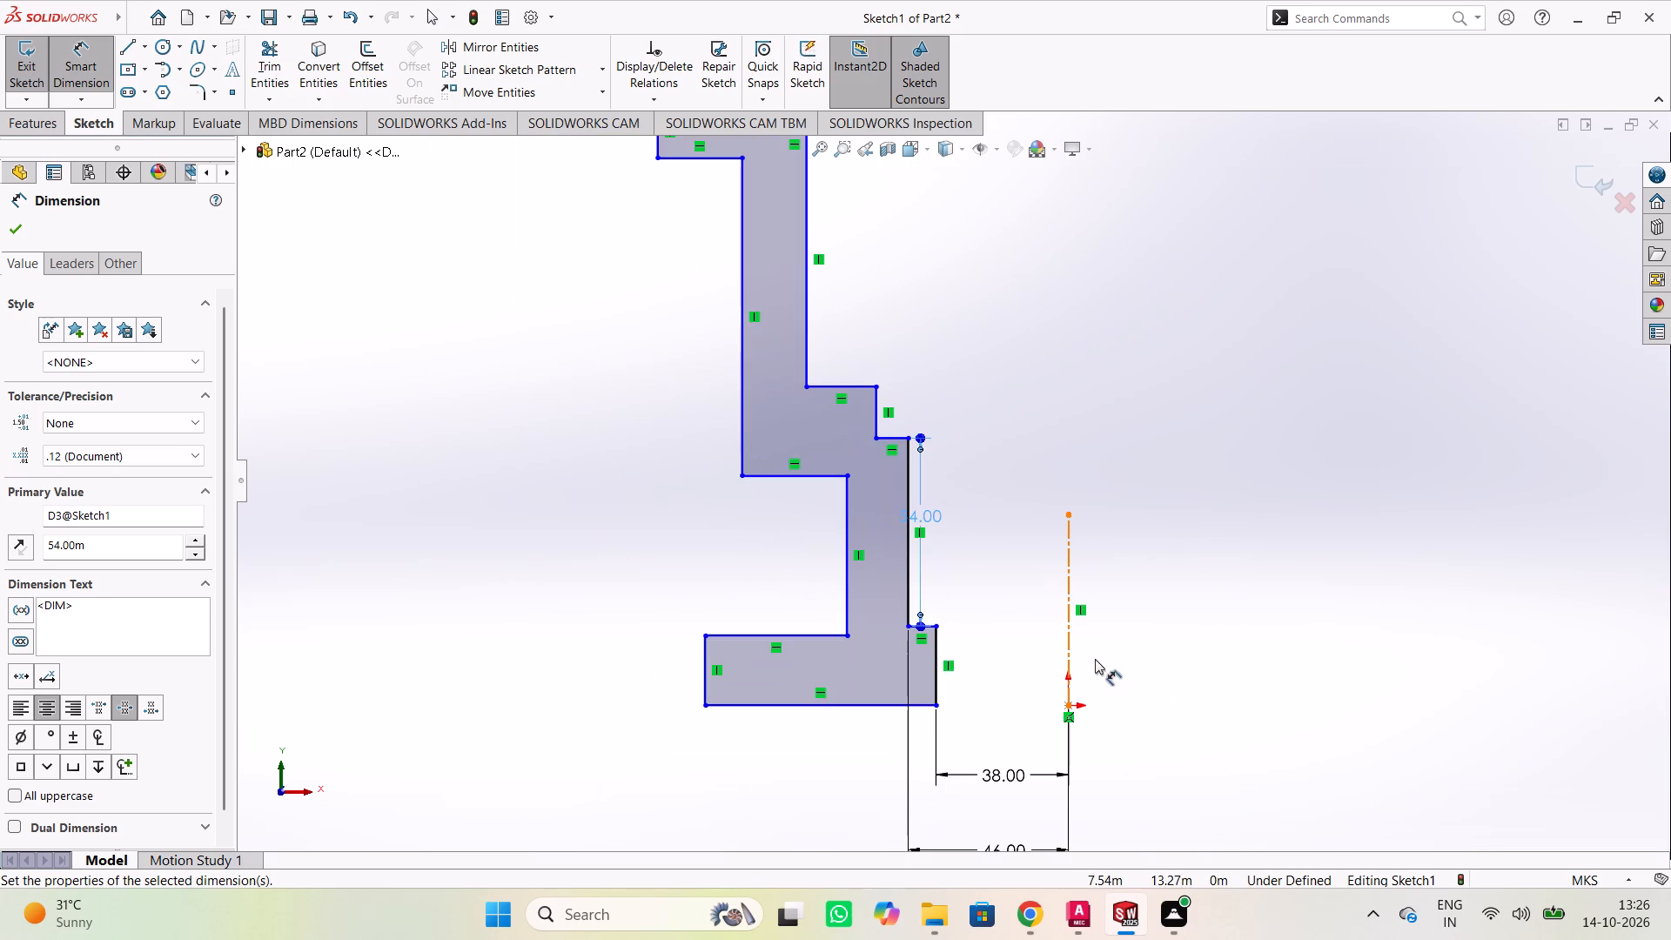
scroll(994, 609, "down", 2)
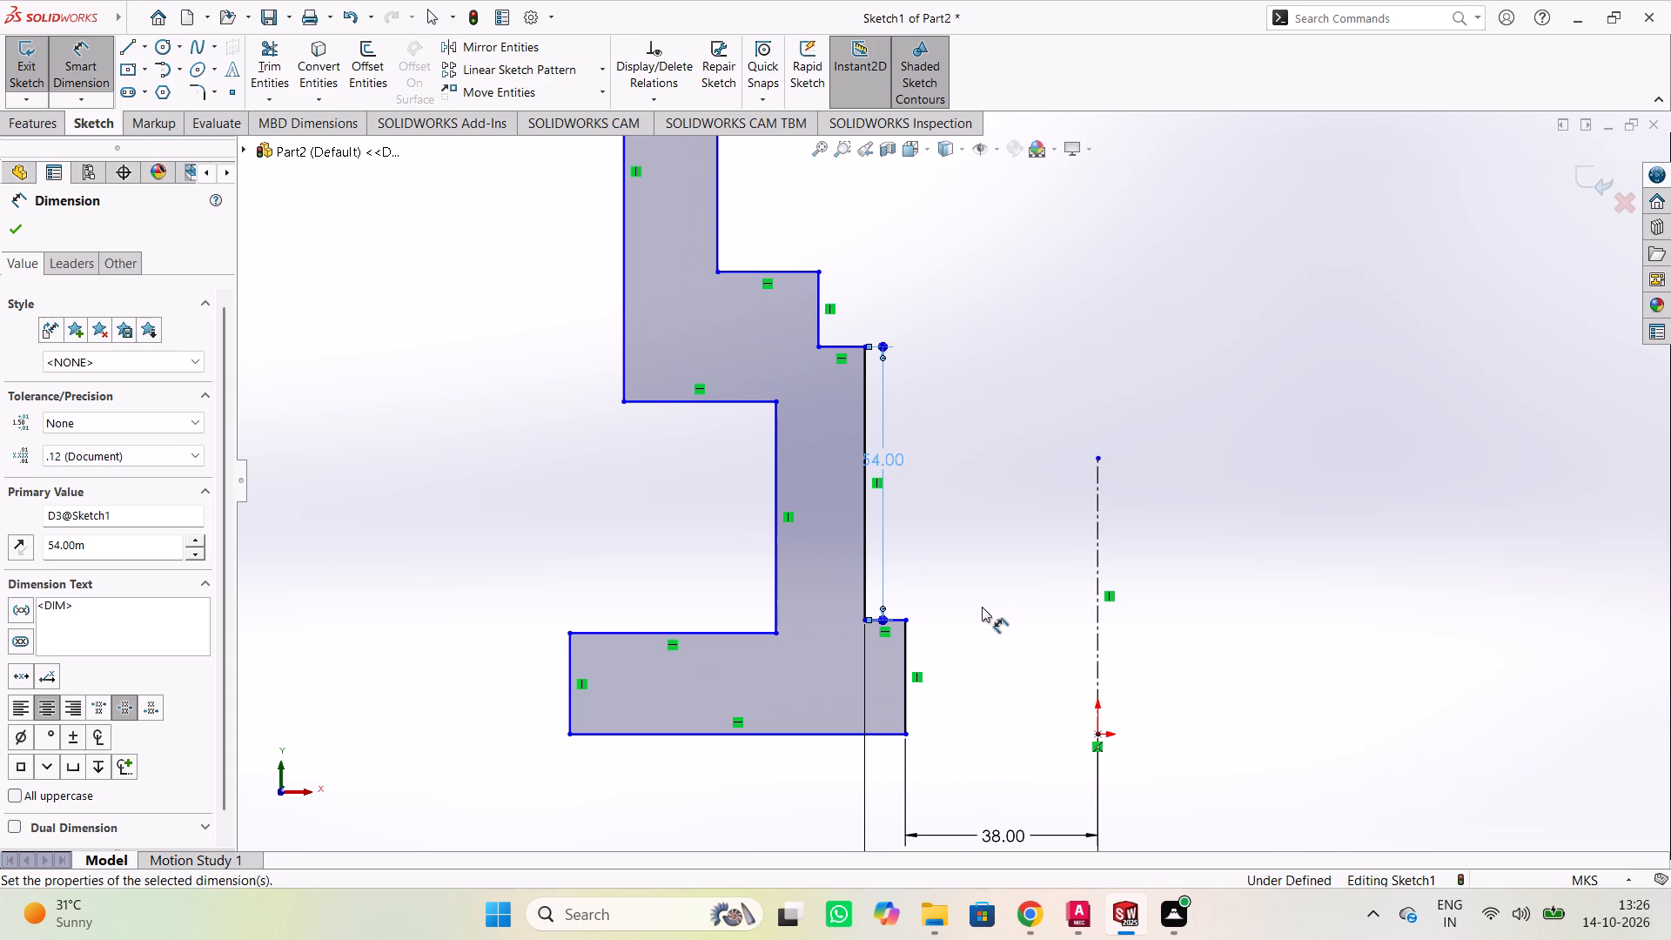
scroll(932, 551, "up", 1)
scroll(929, 531, "down", 2)
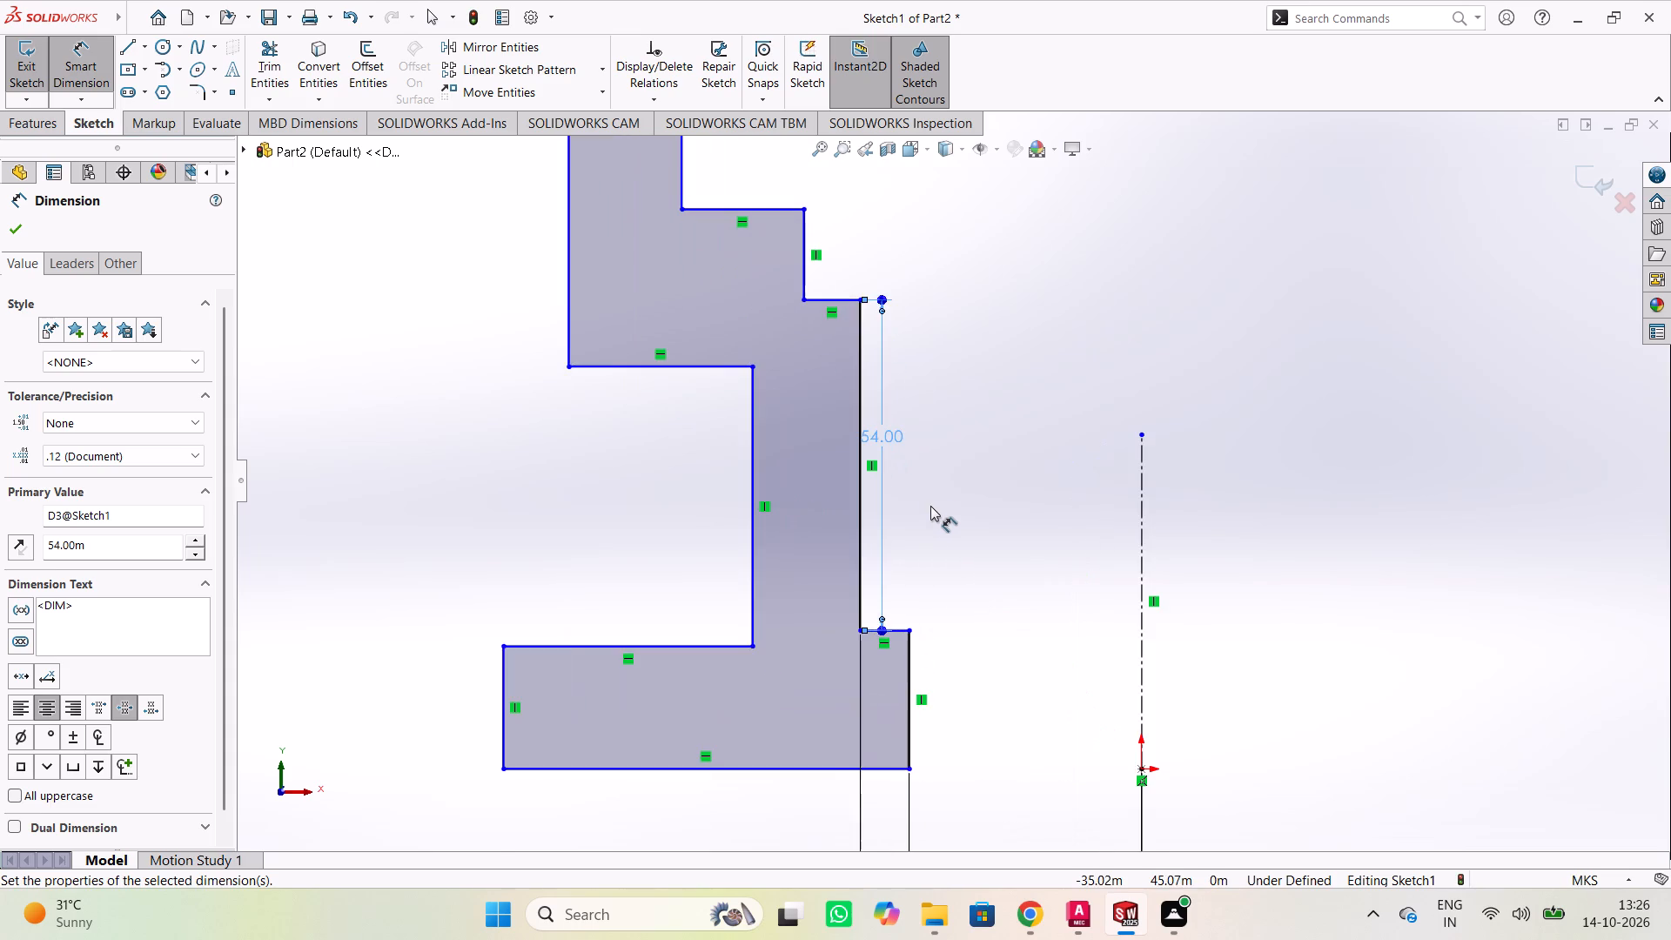
scroll(946, 515, "up", 2)
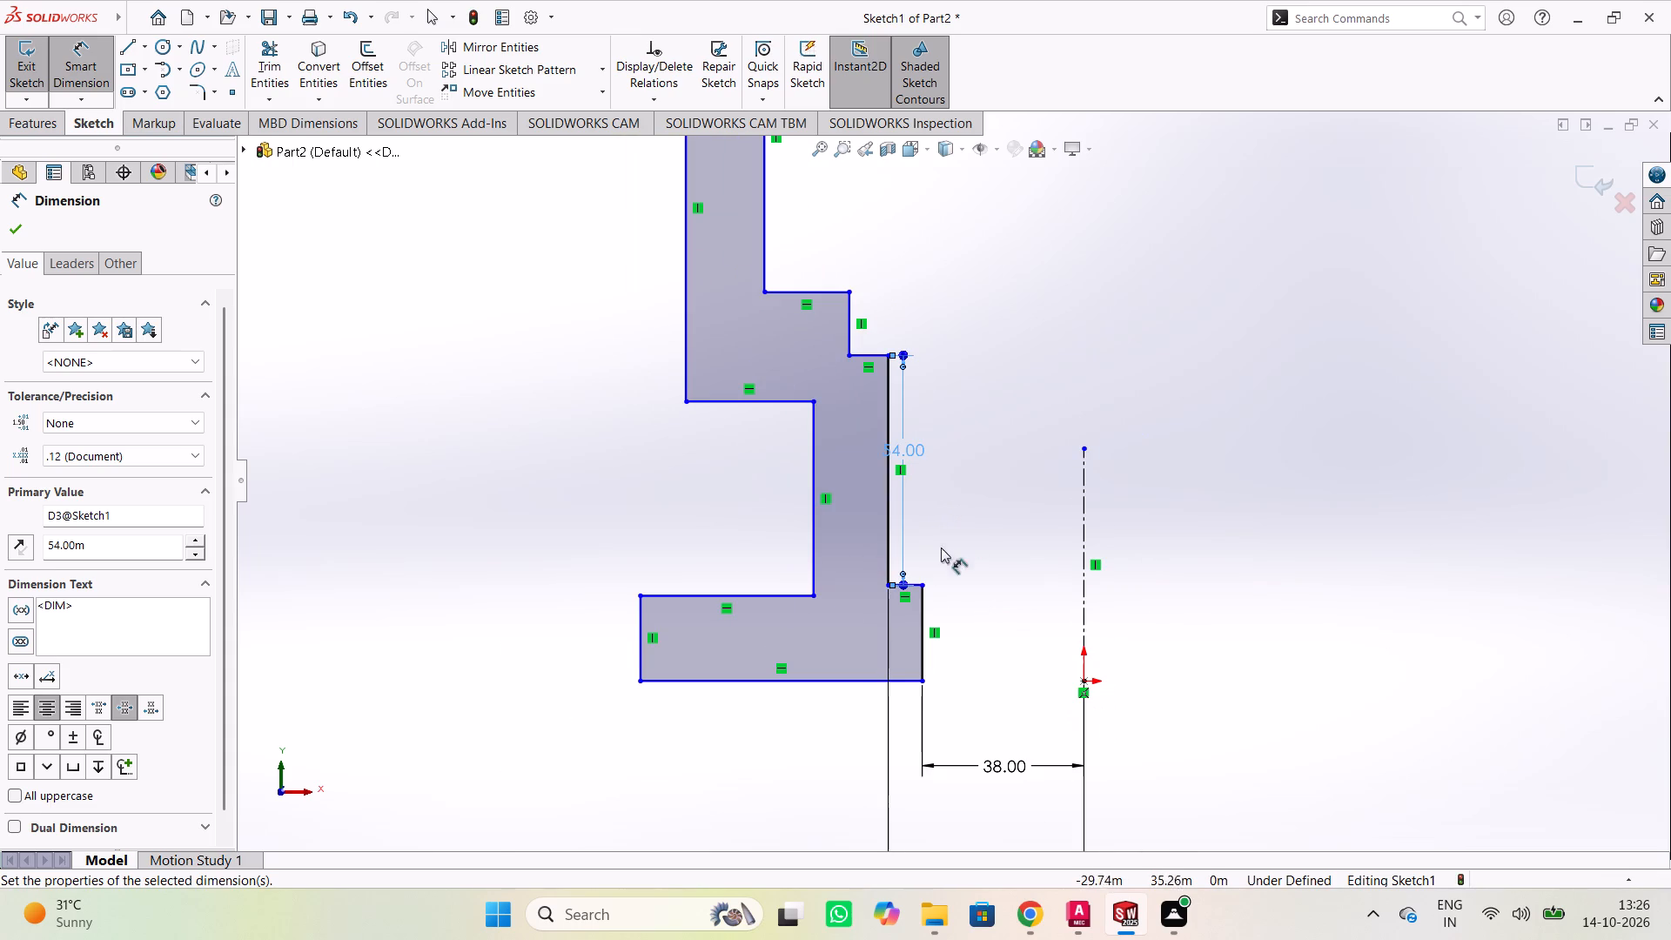
left_click(812, 551)
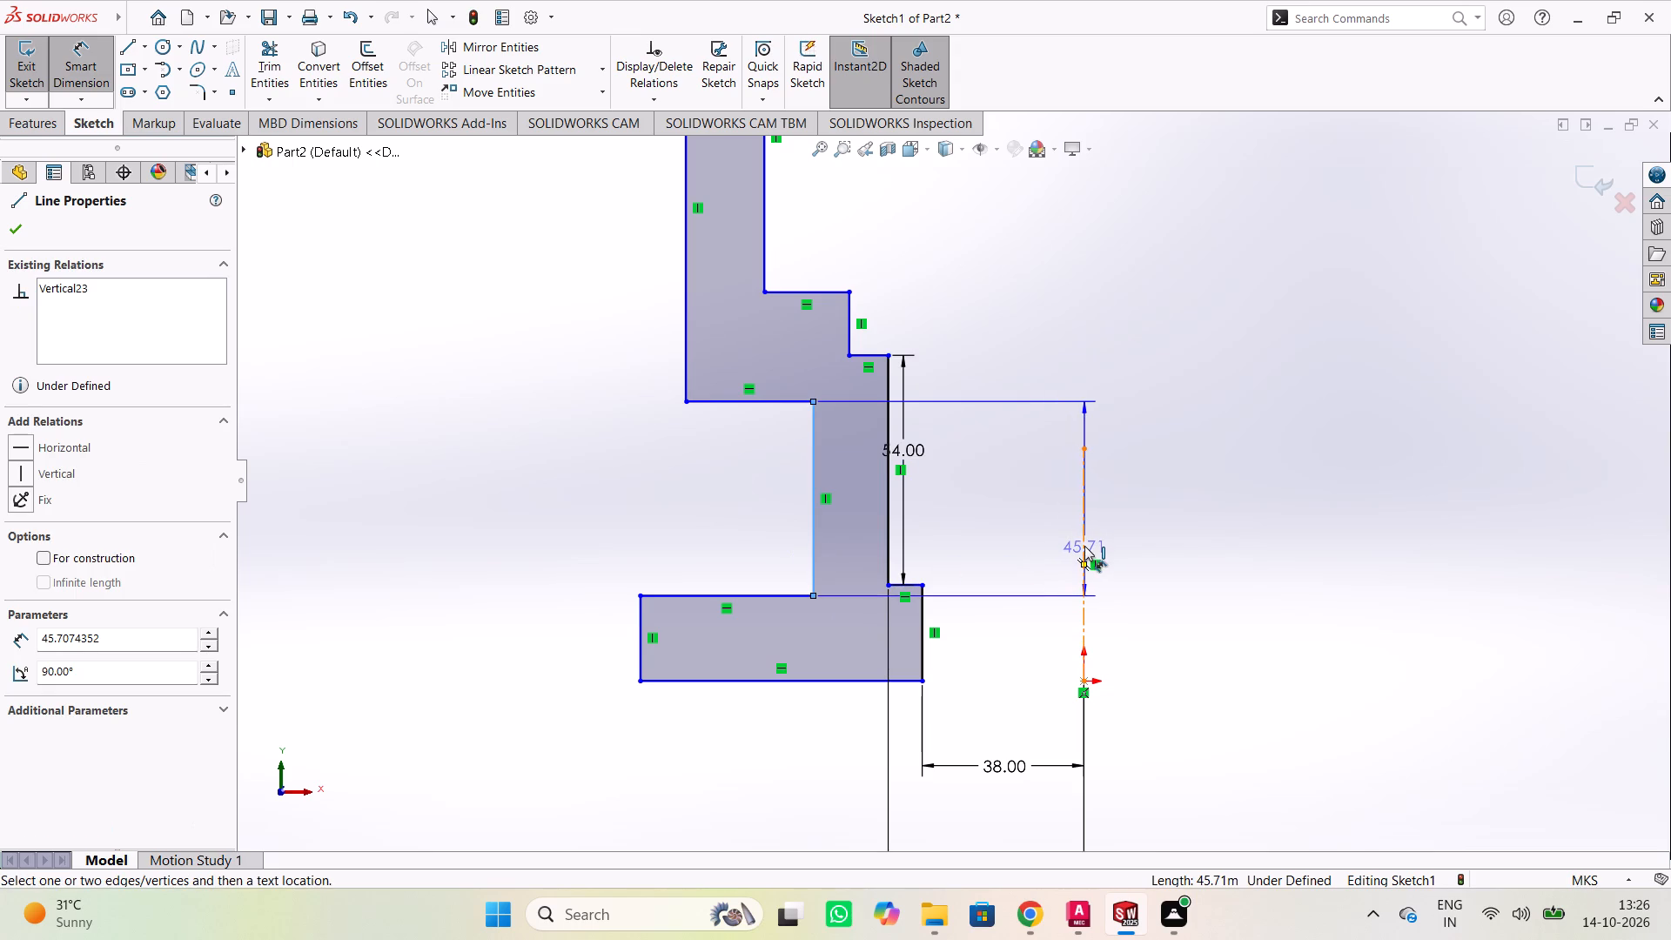
left_click(1084, 543)
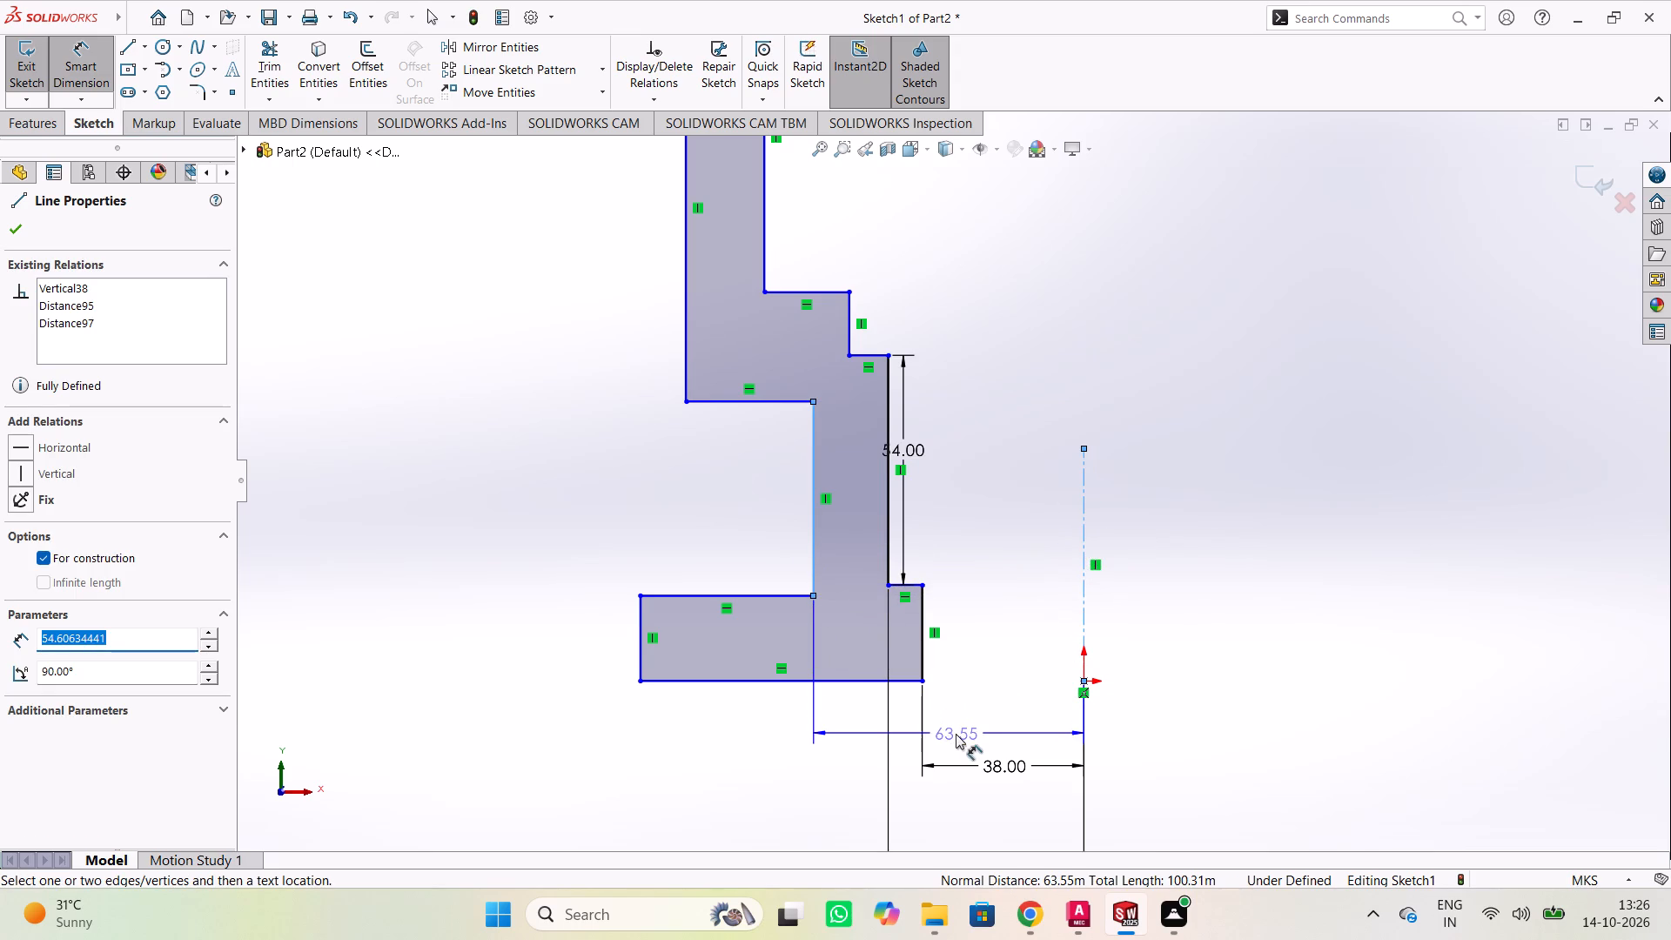
left_click(987, 724)
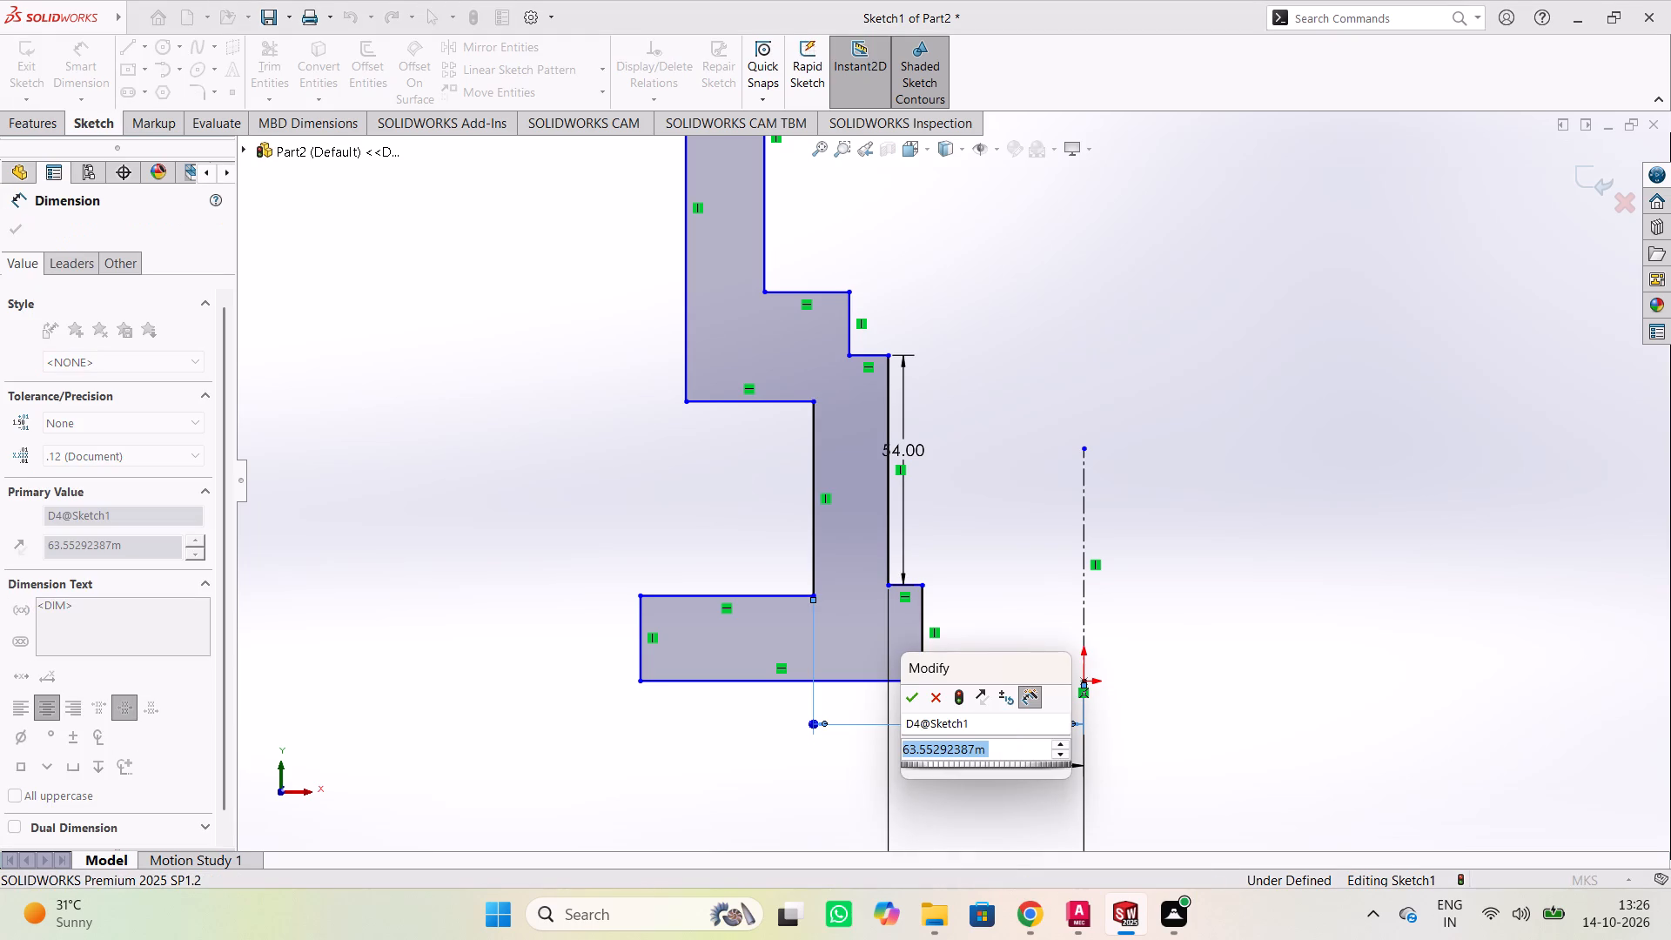
type("124")
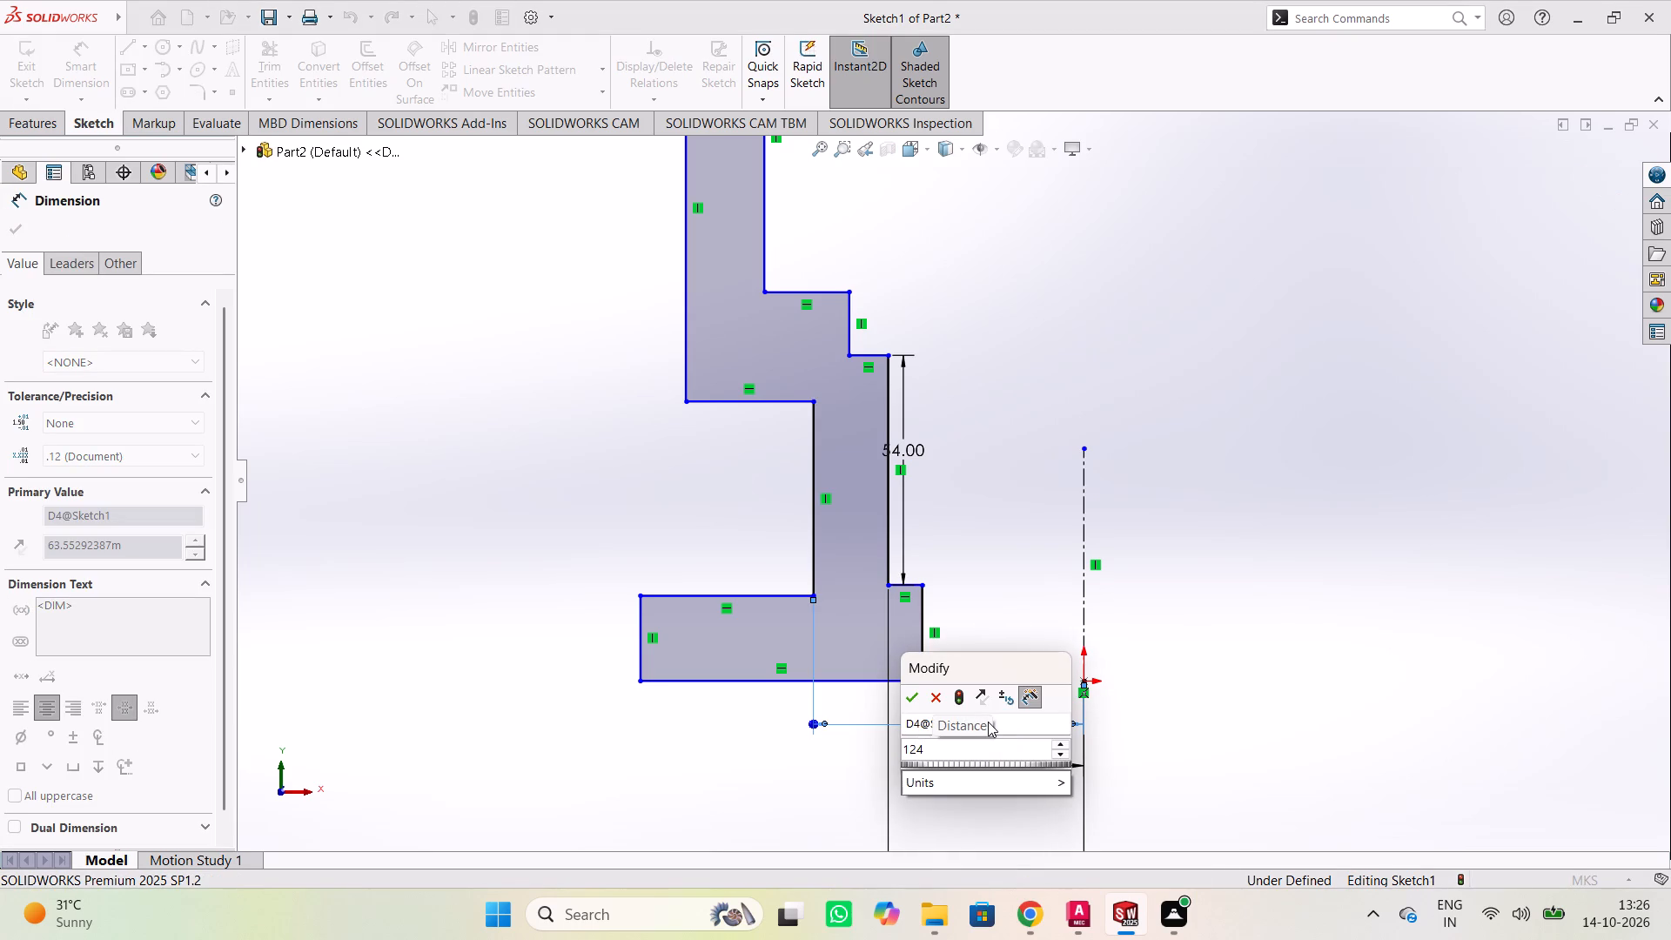
type("/2")
key("Return")
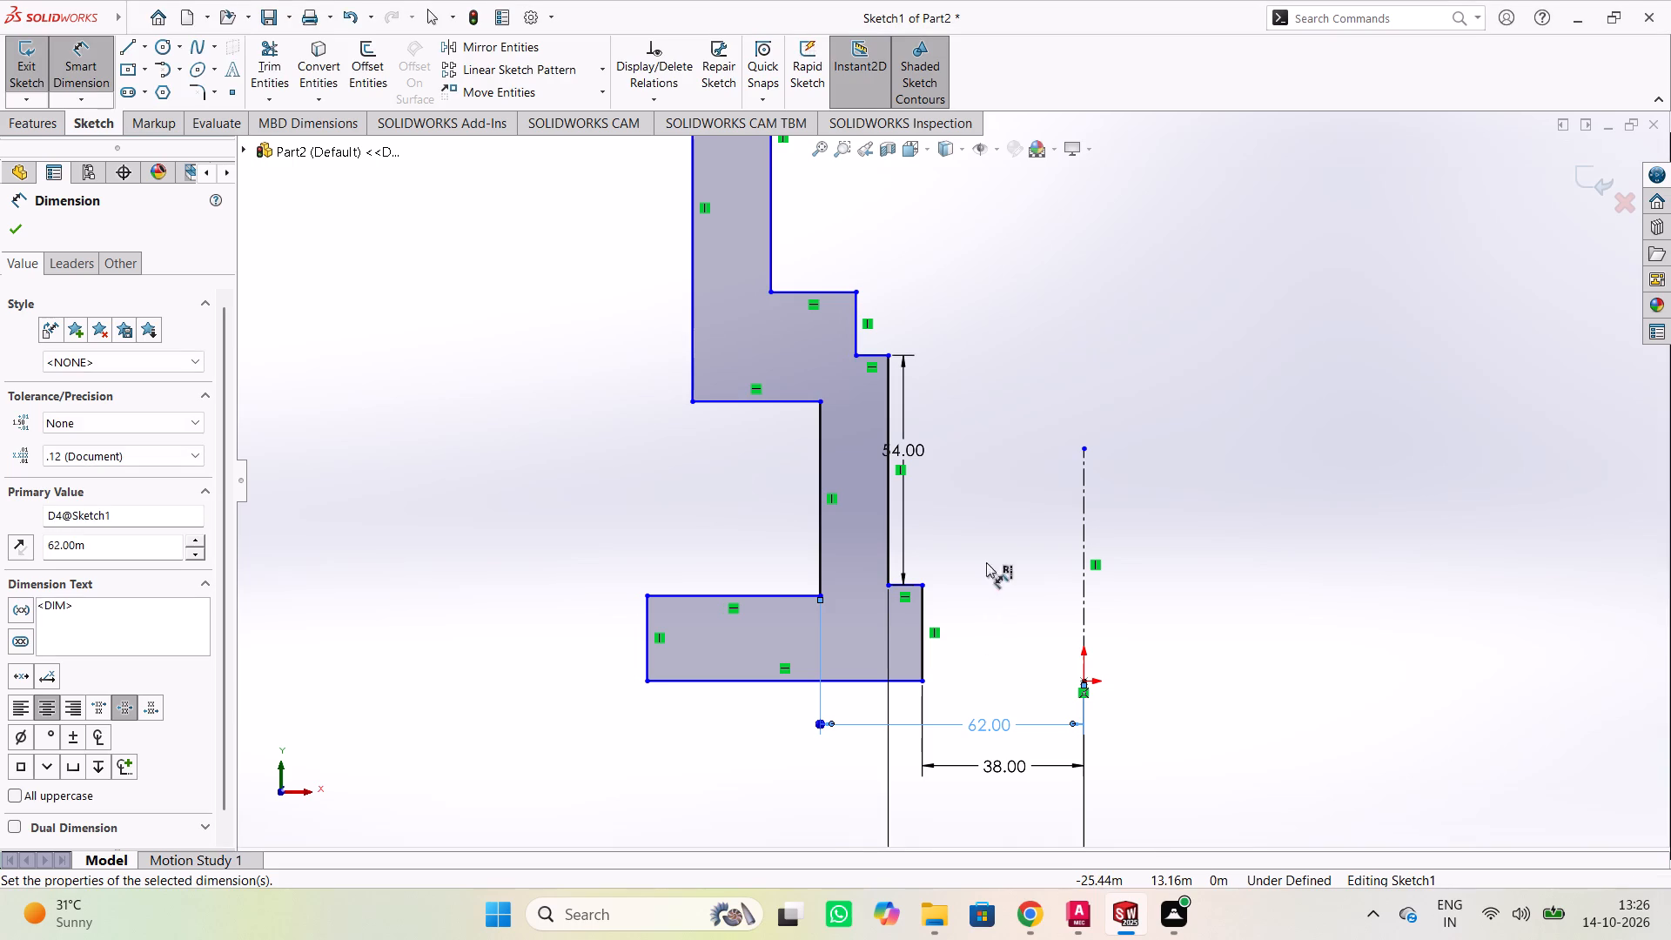
Dimension the distance from the centerline to the bottom flange's outer edge as 220/2, giving 110 m.
left_click(644, 663)
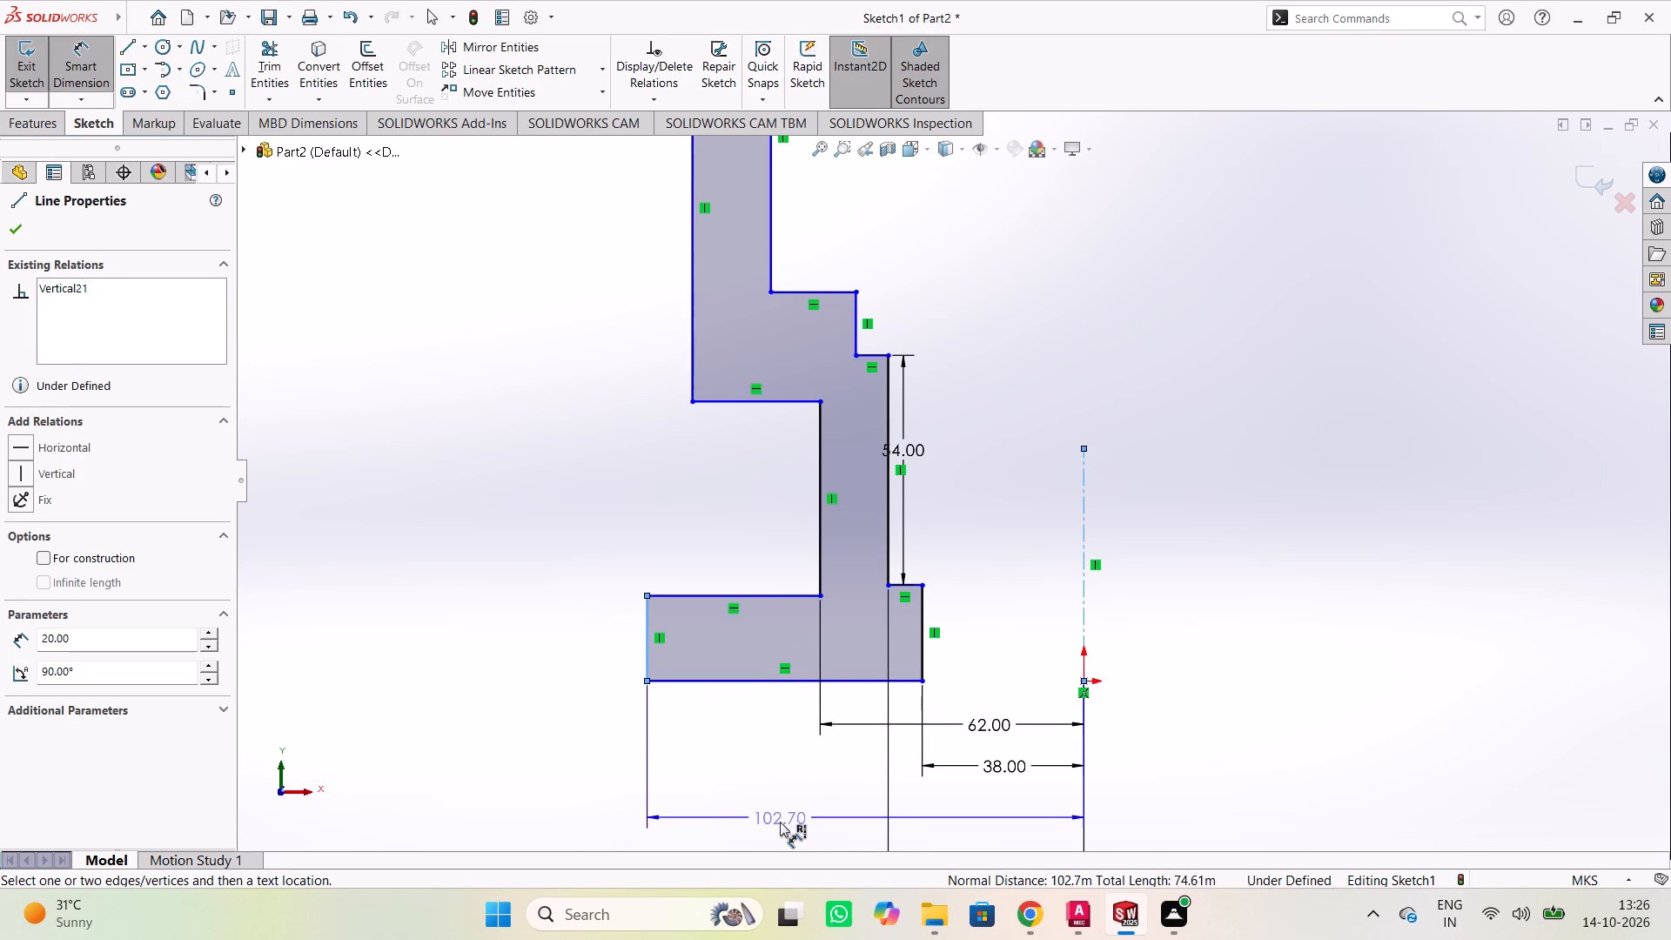
left_click(825, 823)
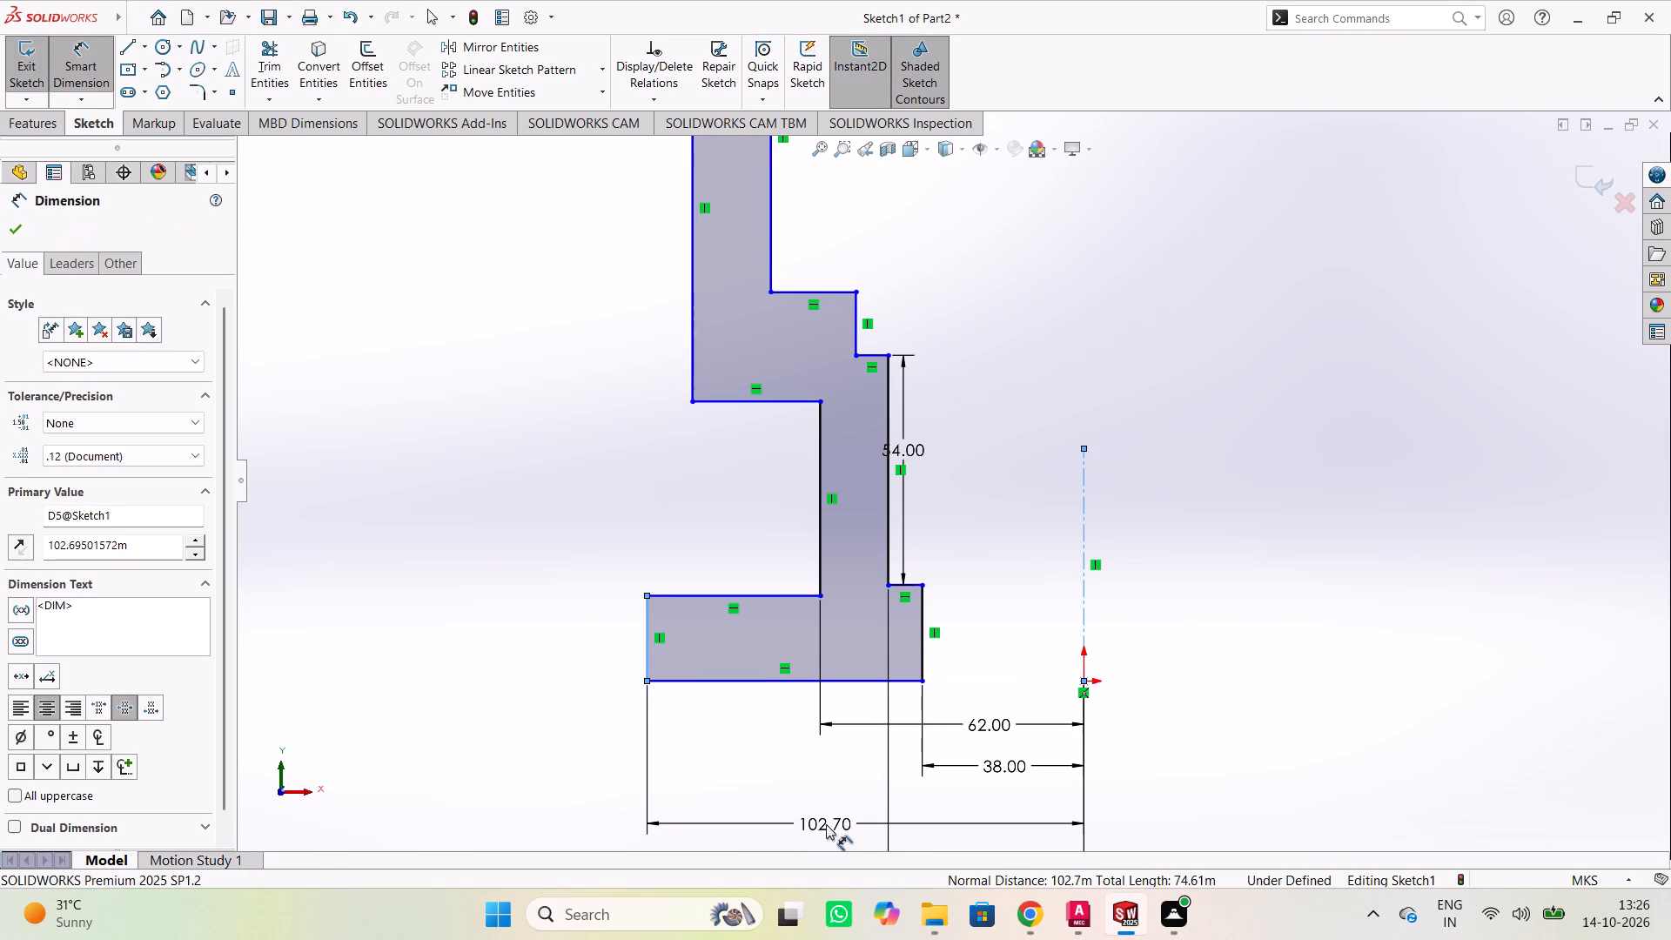
type("220/2")
key("Return")
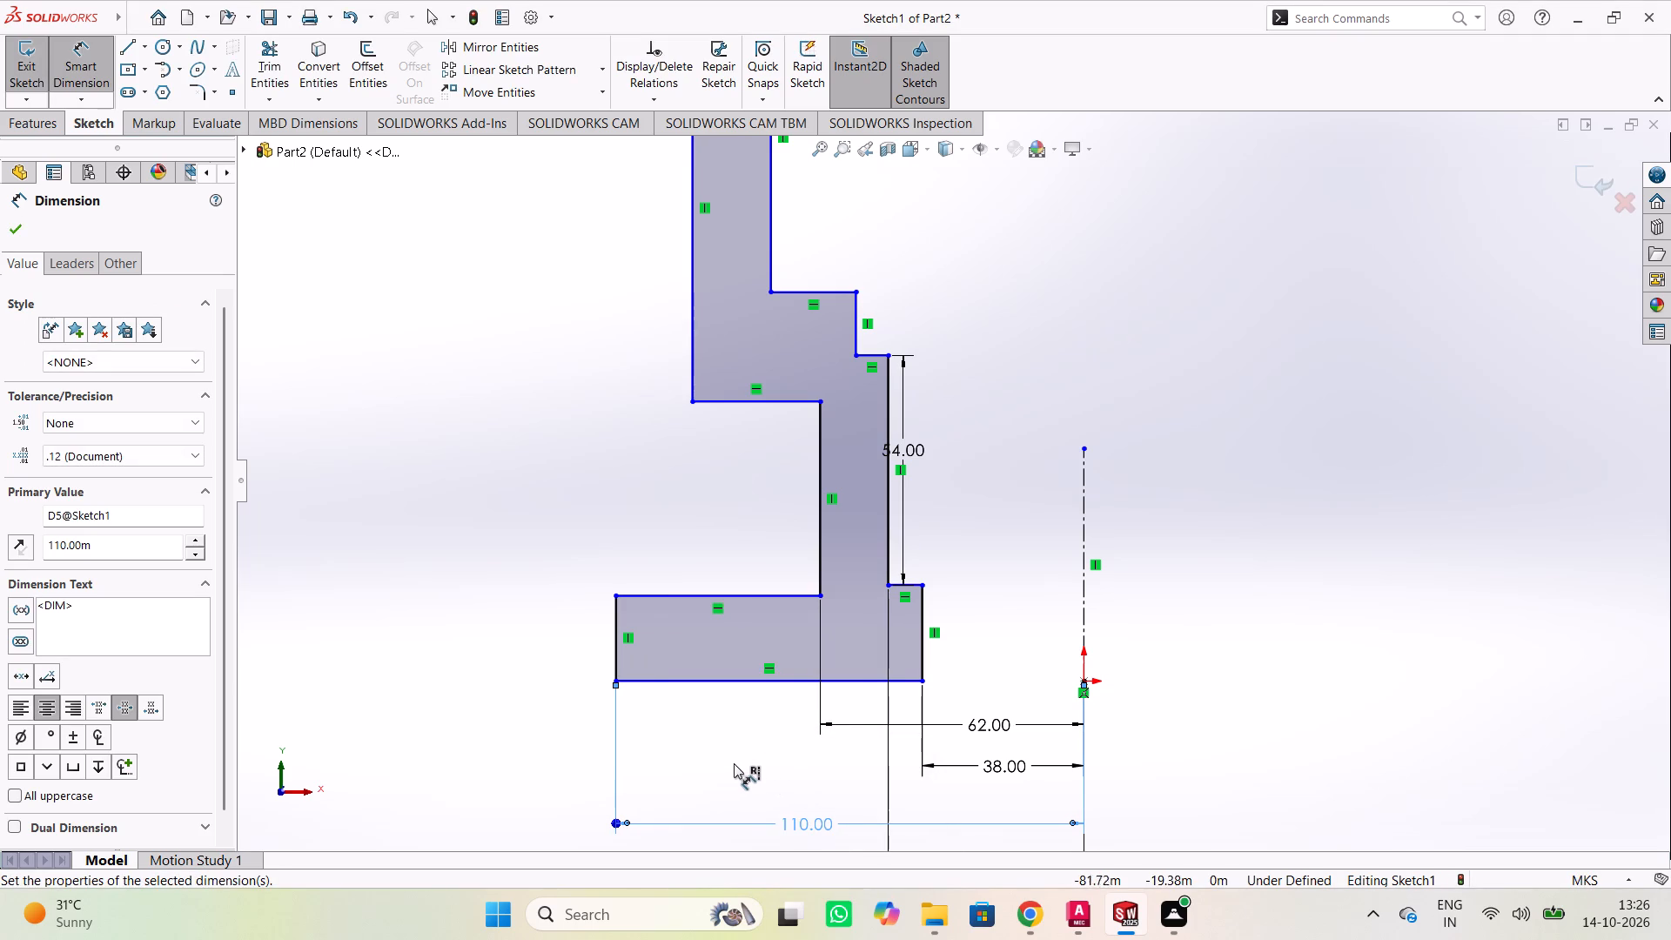
Dimension the distance from the centerline to the short bore wall above the 54 m wall as 114/2, giving 57 m.
scroll(734, 532, "down", 2)
scroll(734, 532, "up", 2)
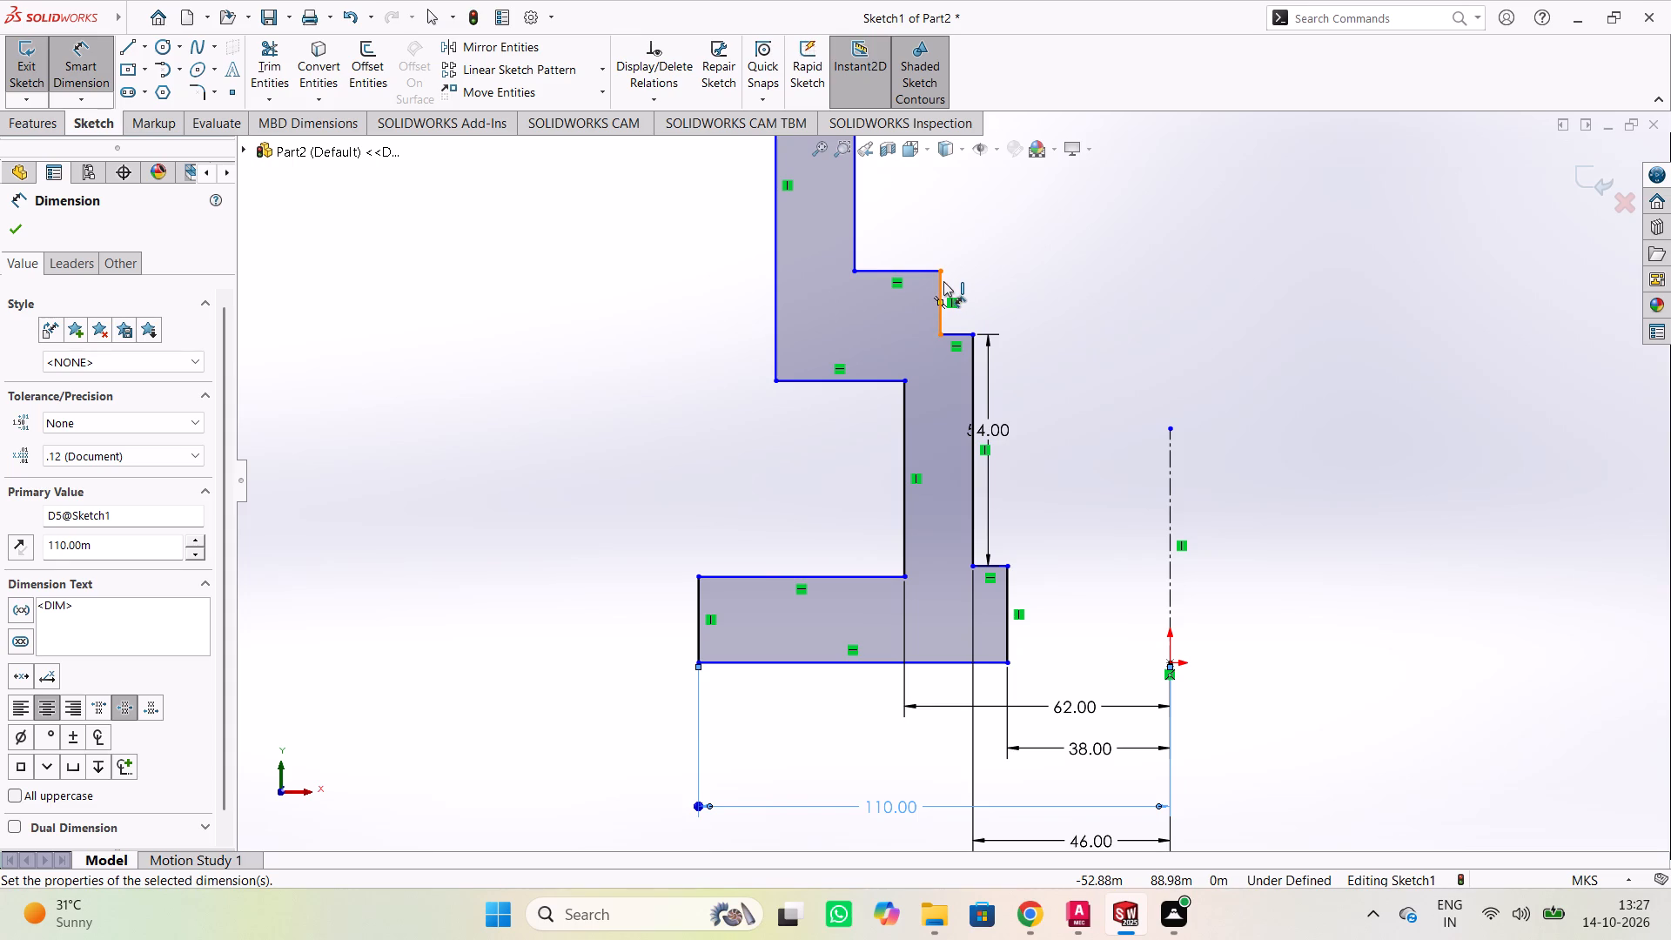
left_click(943, 281)
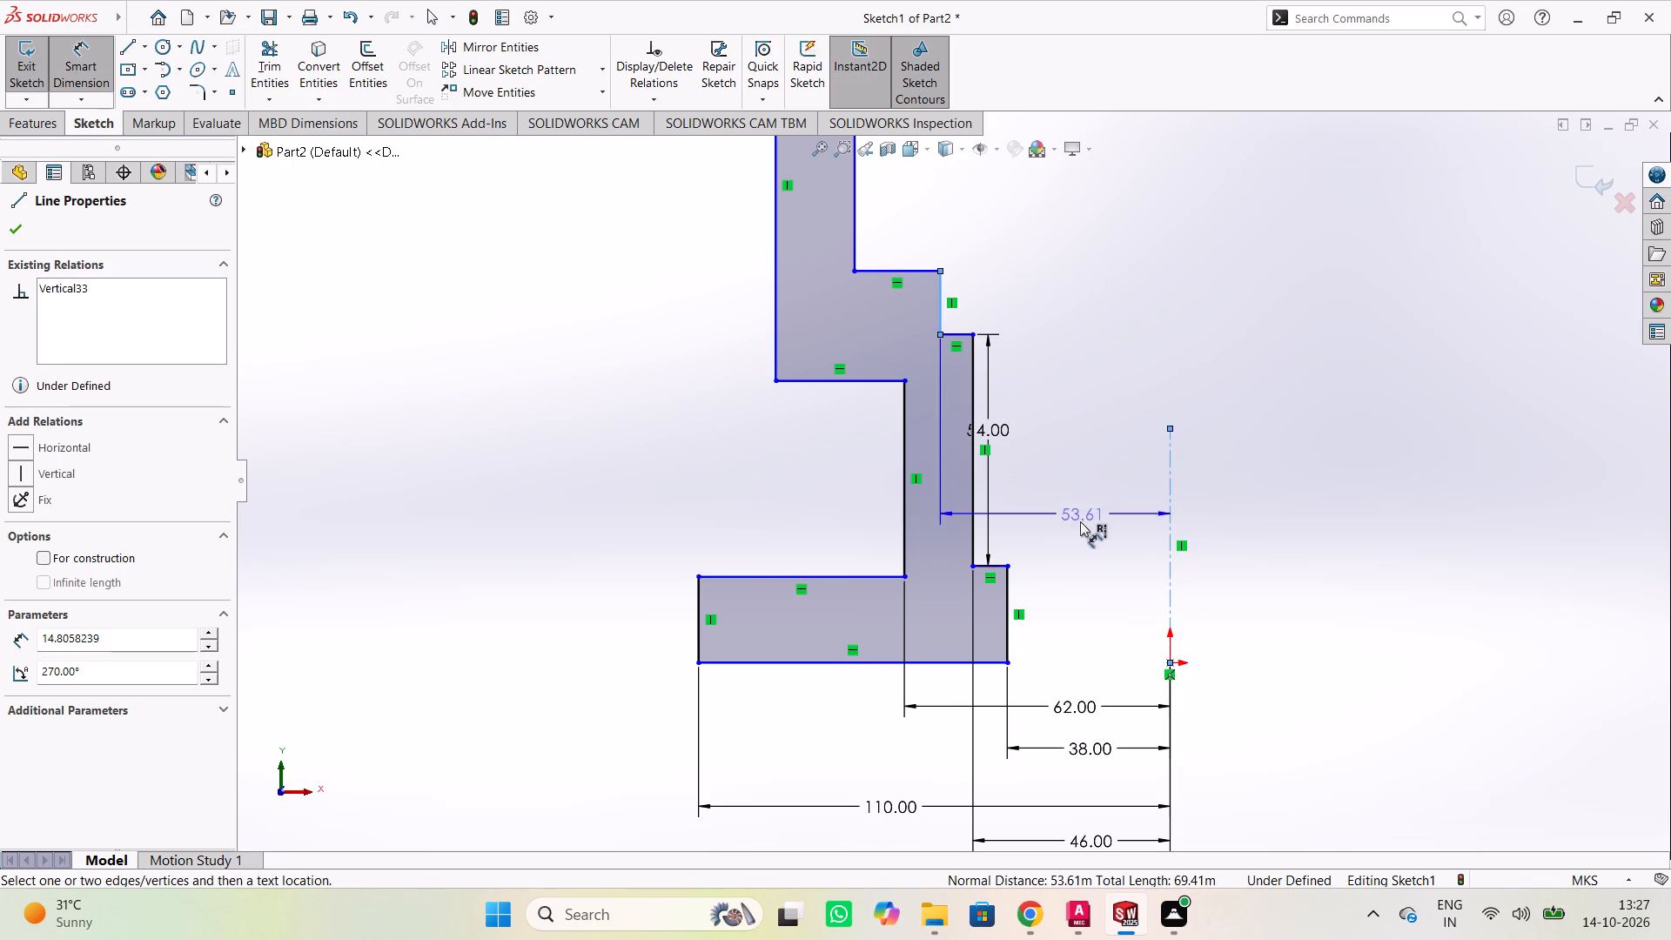
left_click(1073, 531)
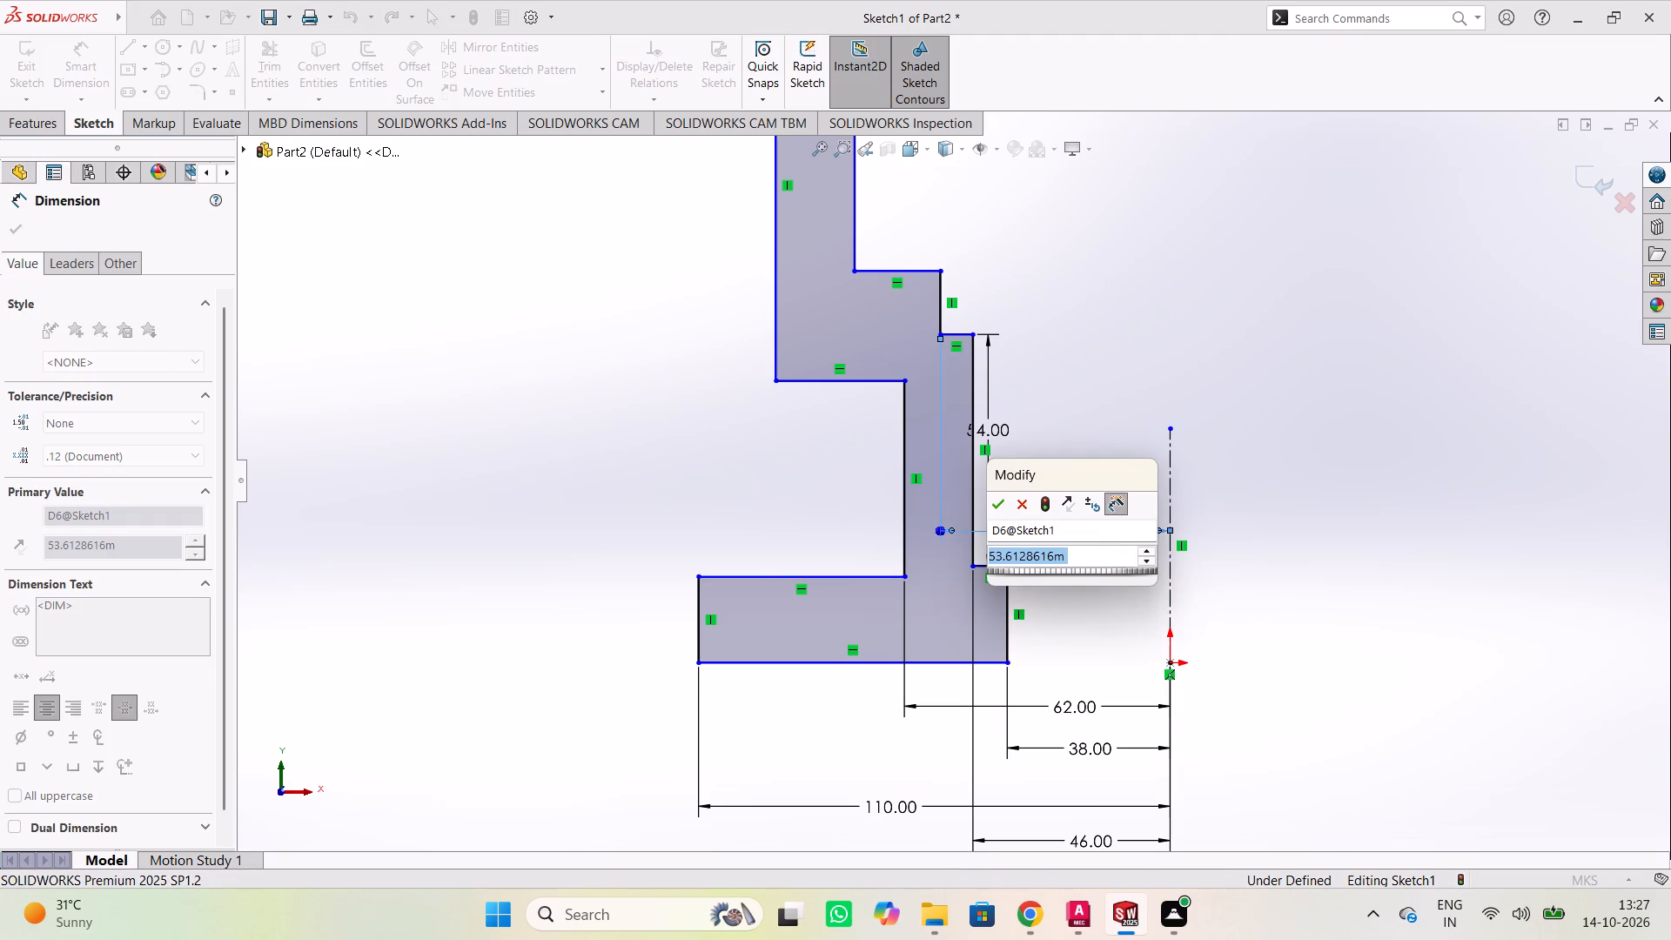
type("114/2")
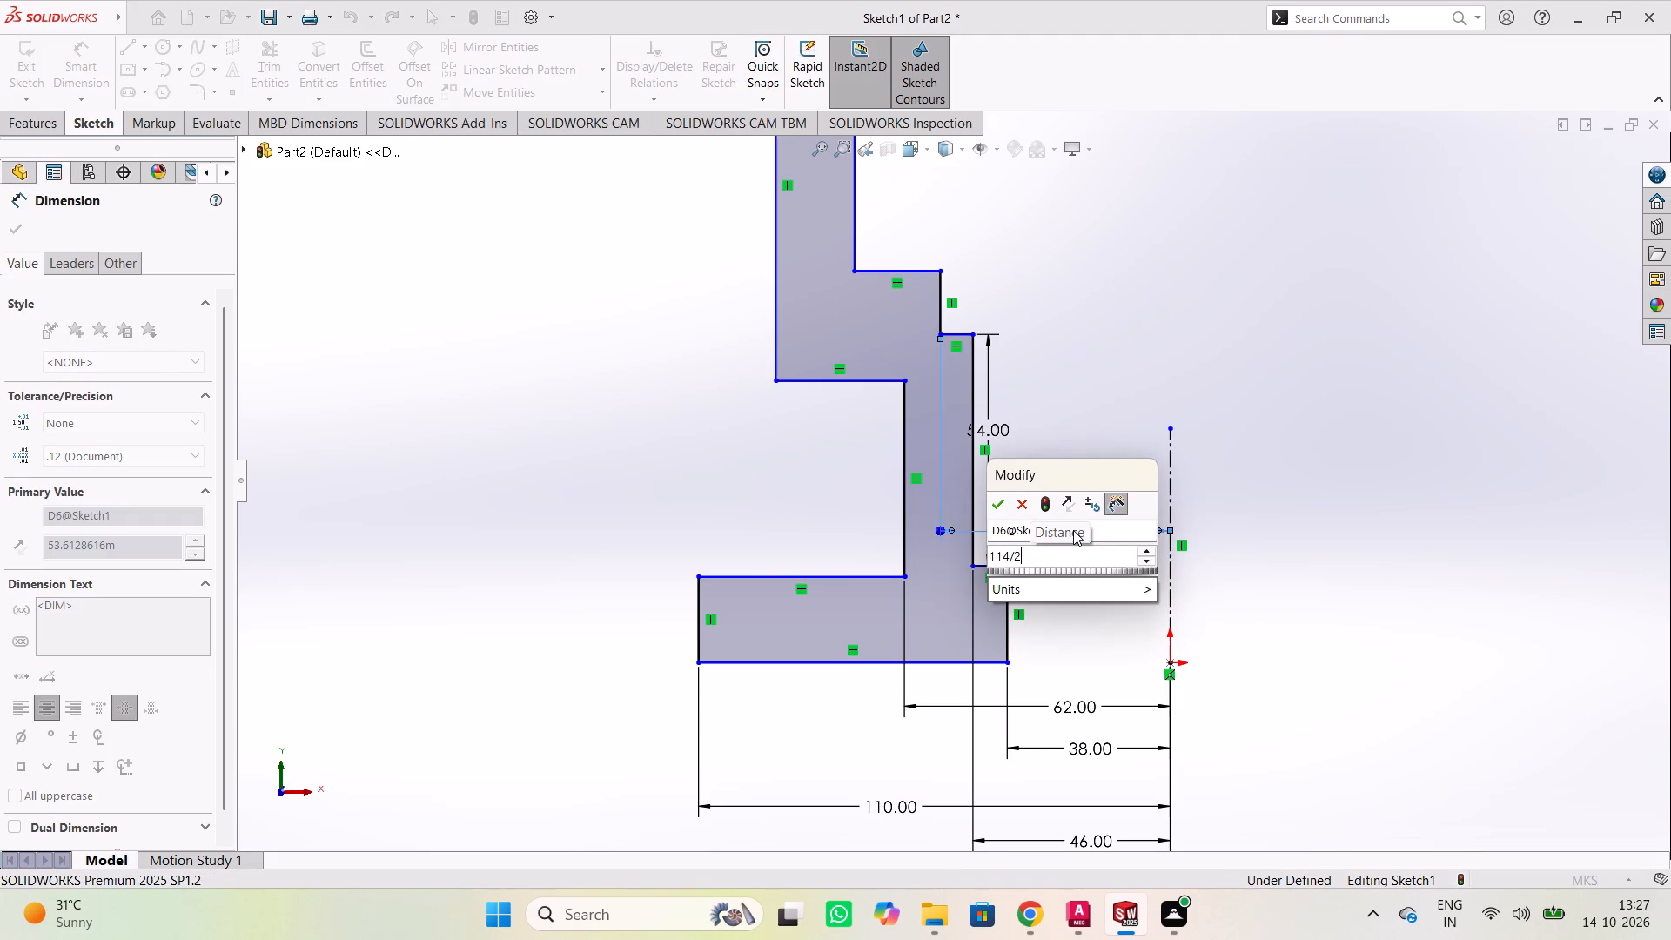
key("Return")
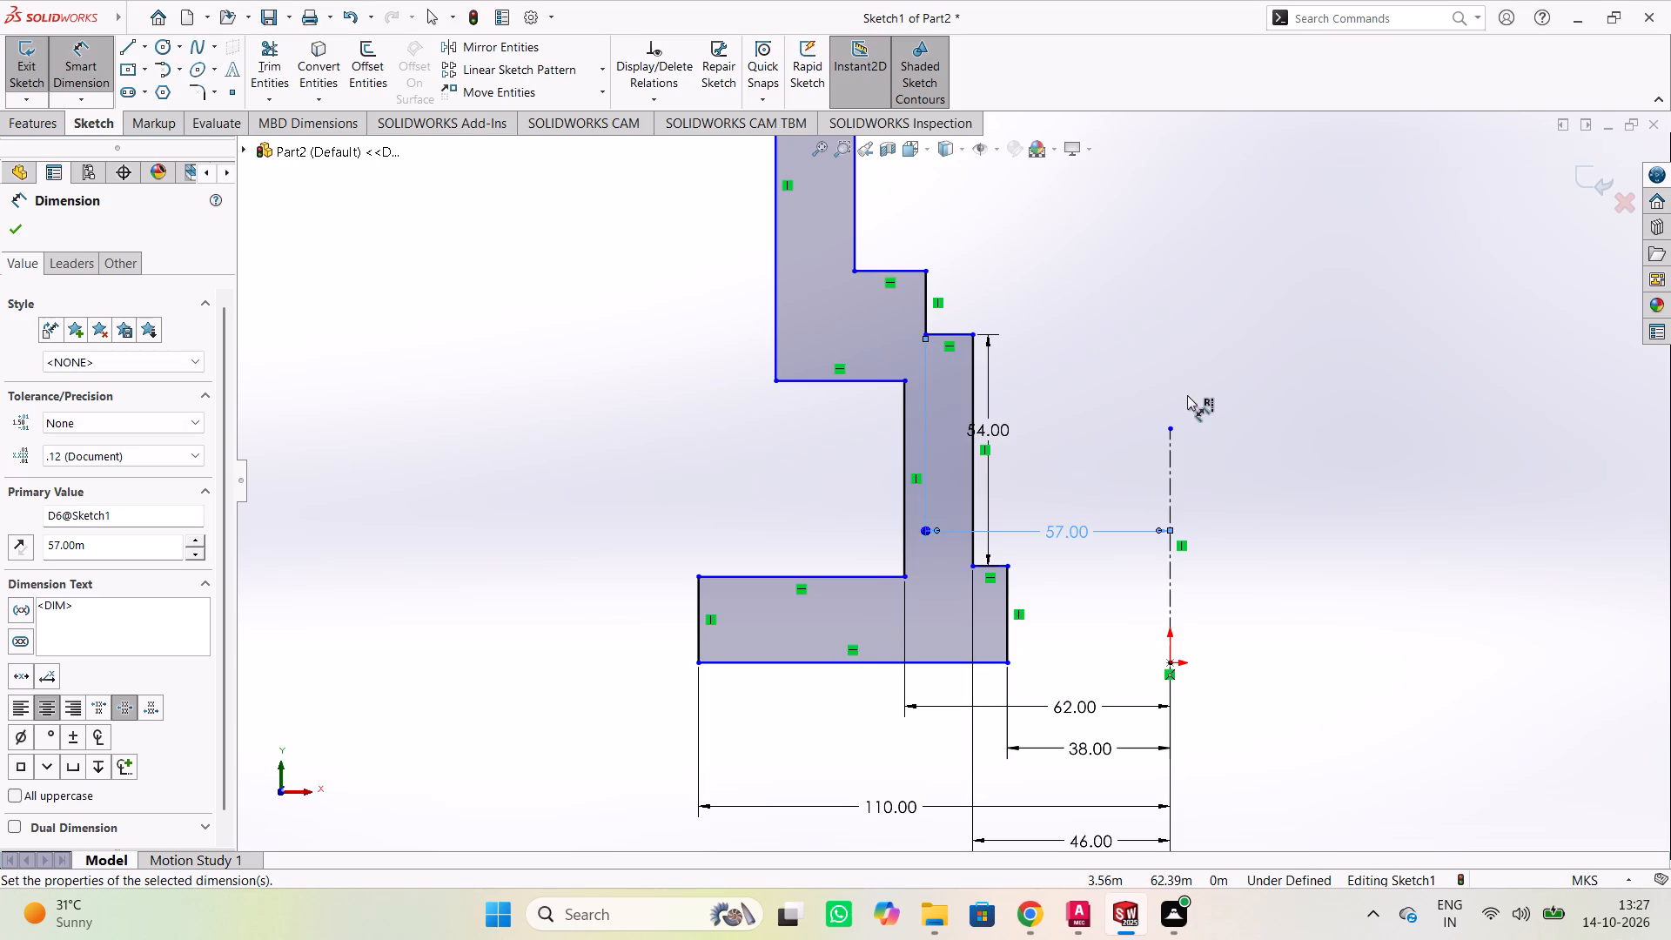
Dimension the distance from the centerline to the long upper bore wall as 150/2, giving 75 m.
scroll(1064, 364, "down", 1)
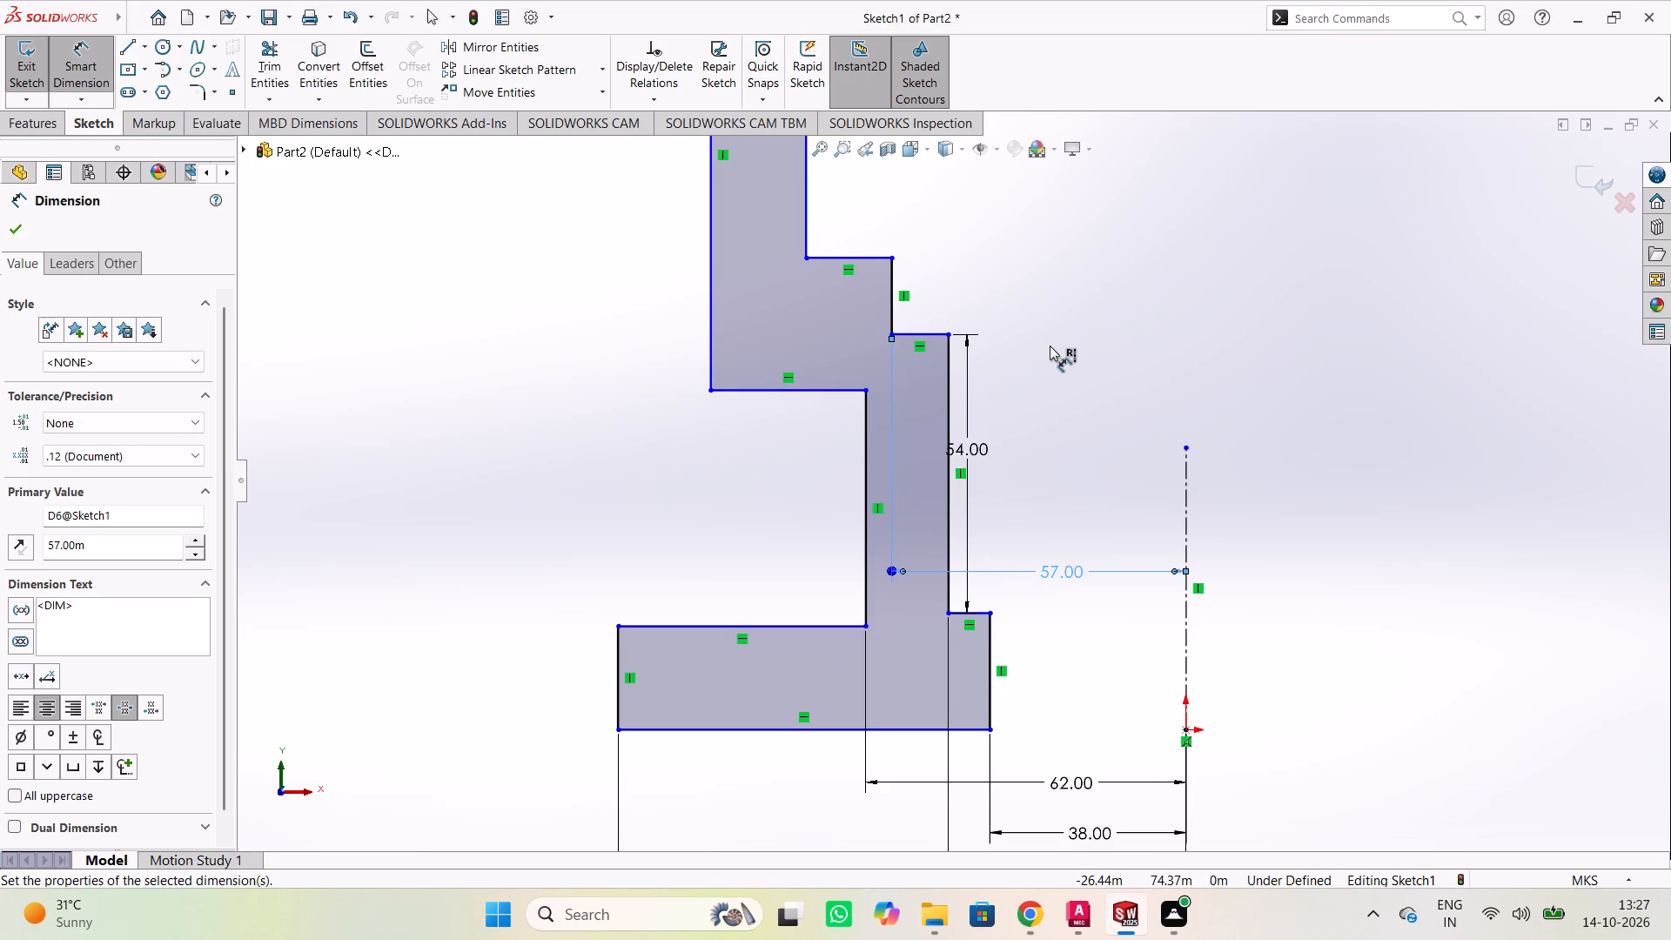
left_click(809, 204)
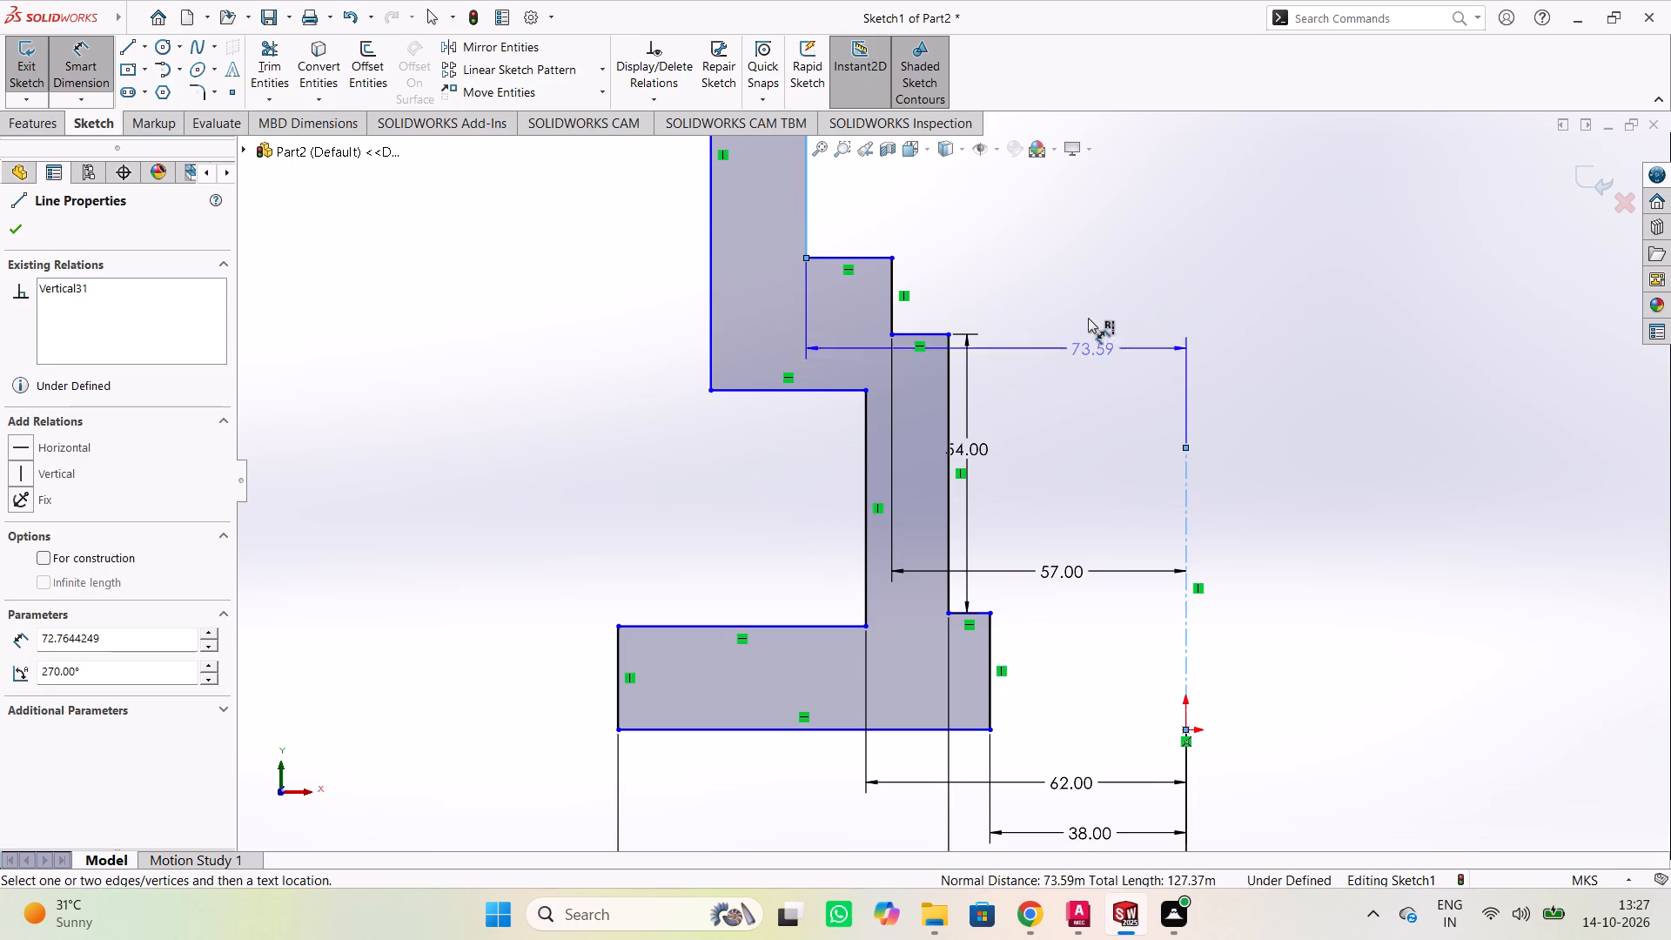
left_click(1037, 187)
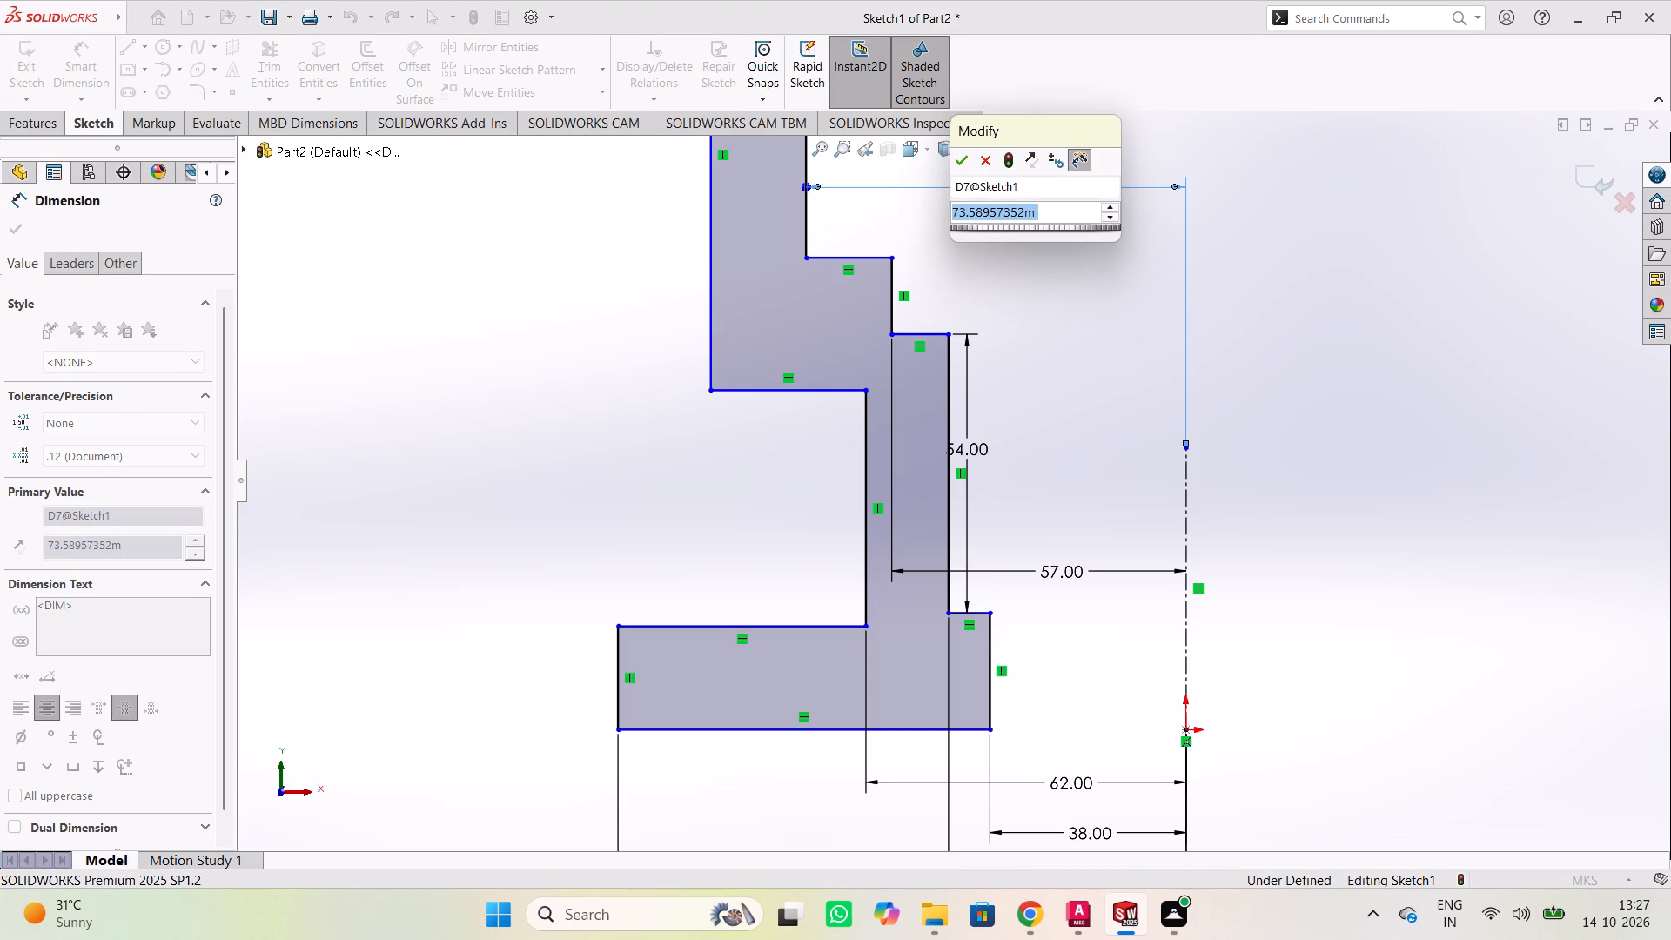
type("150/2")
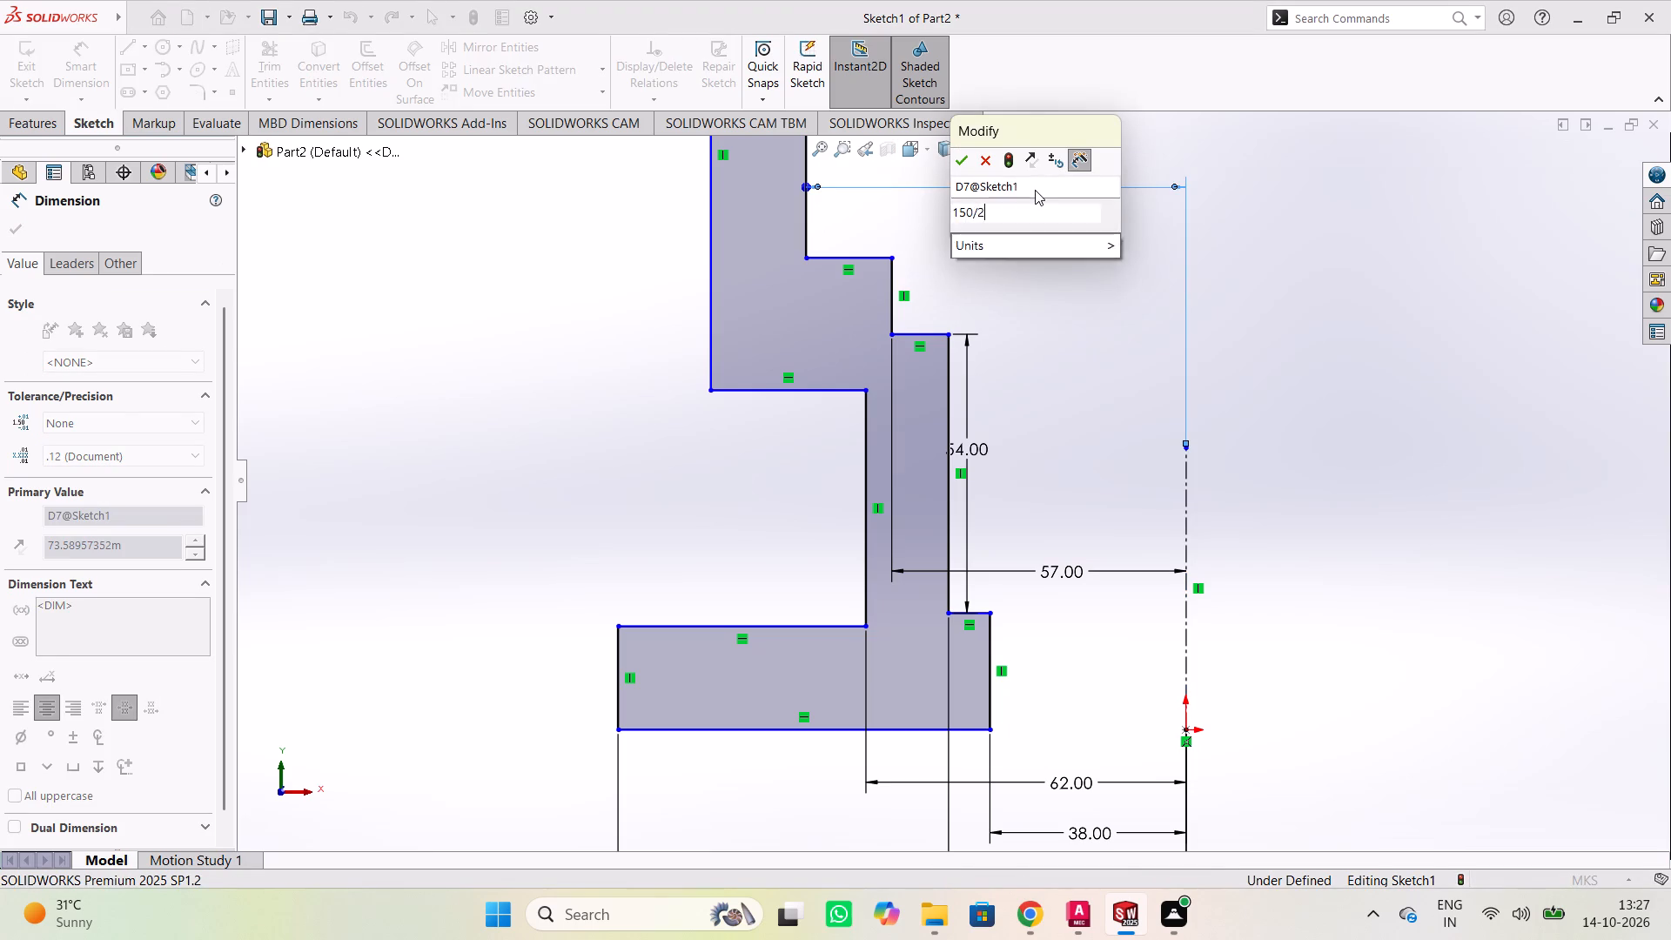
key("Return")
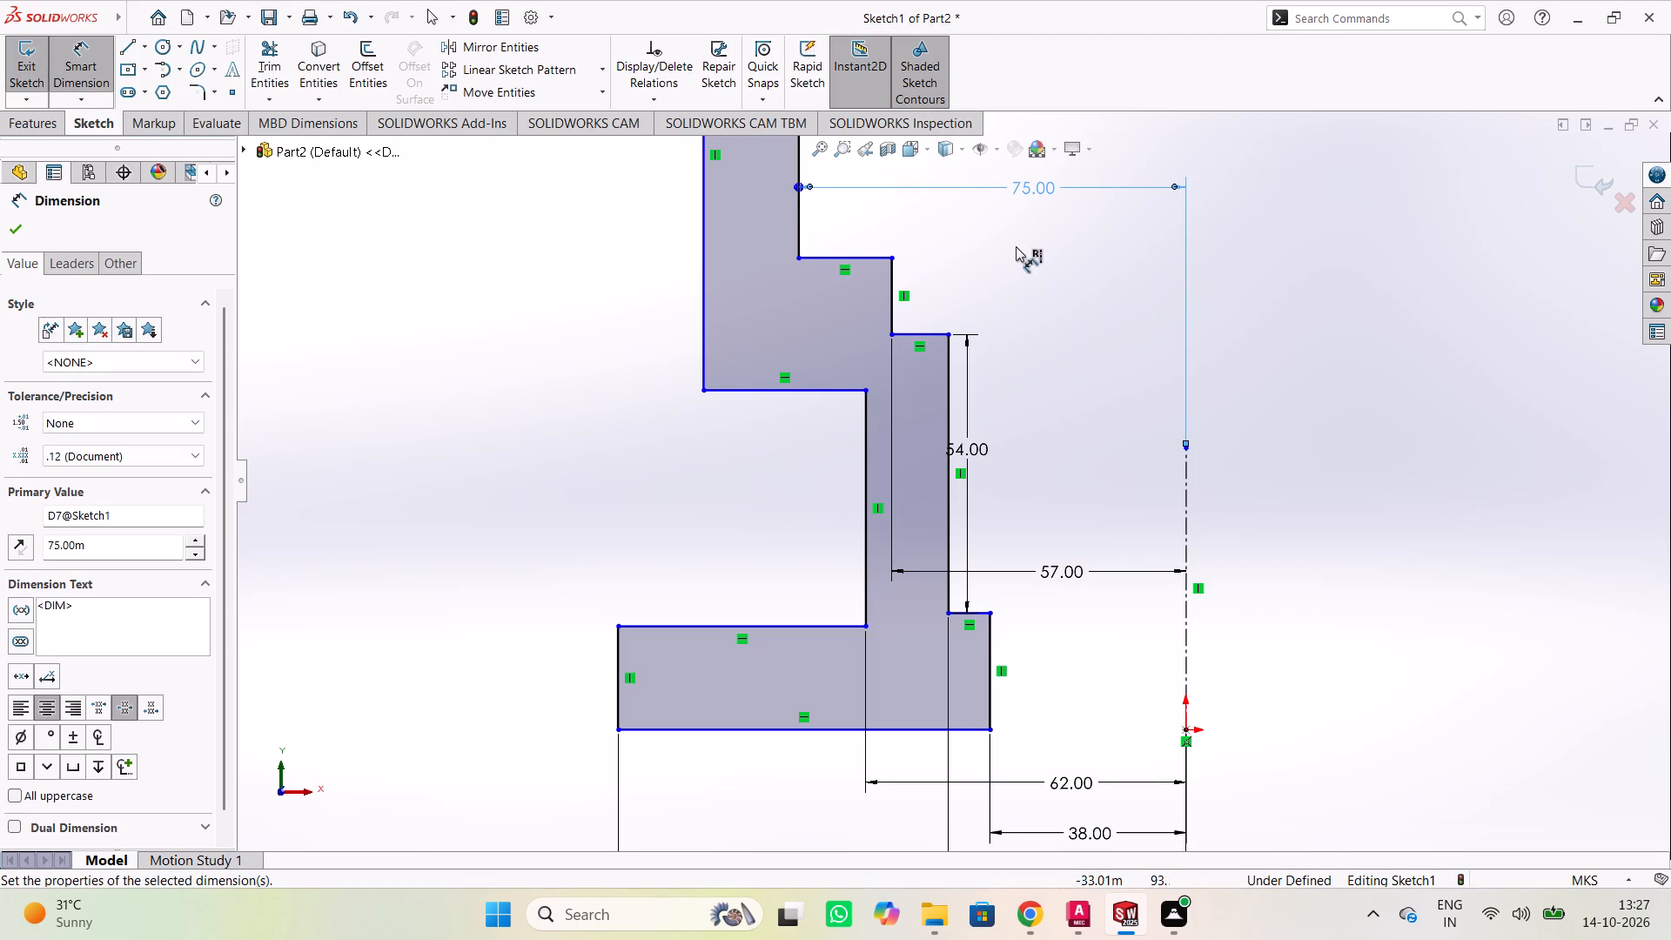
Dimension the distance from the centerline to the long outer wall of the upper body as 182/2, giving 91 m.
left_click(705, 216)
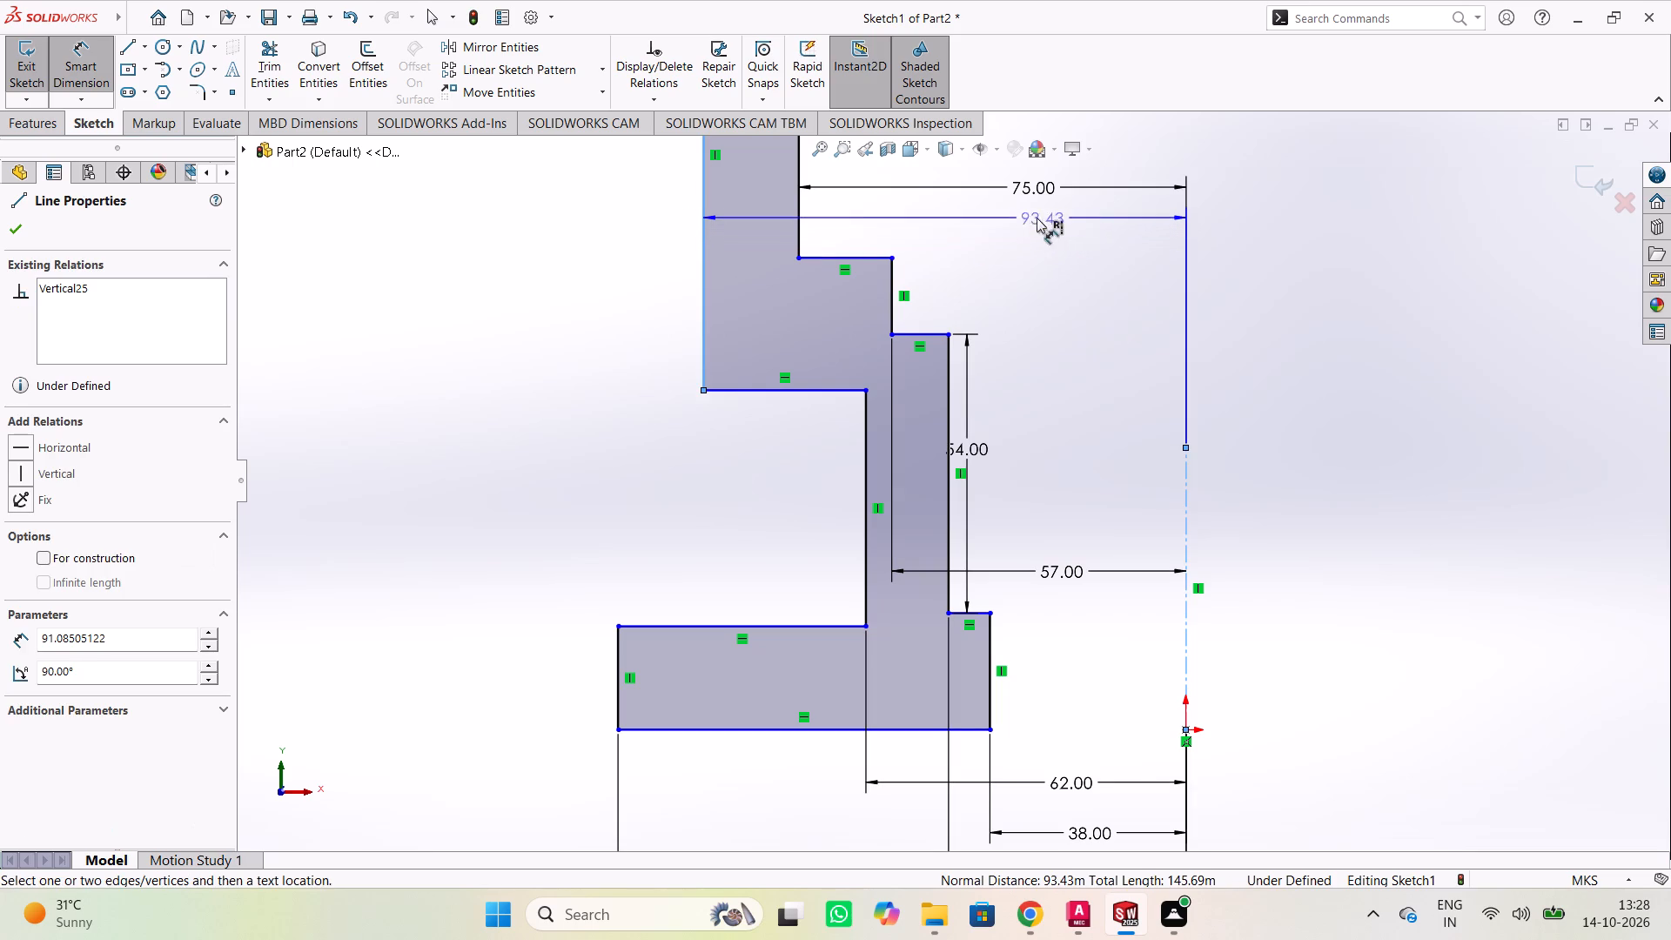
left_click(1006, 225)
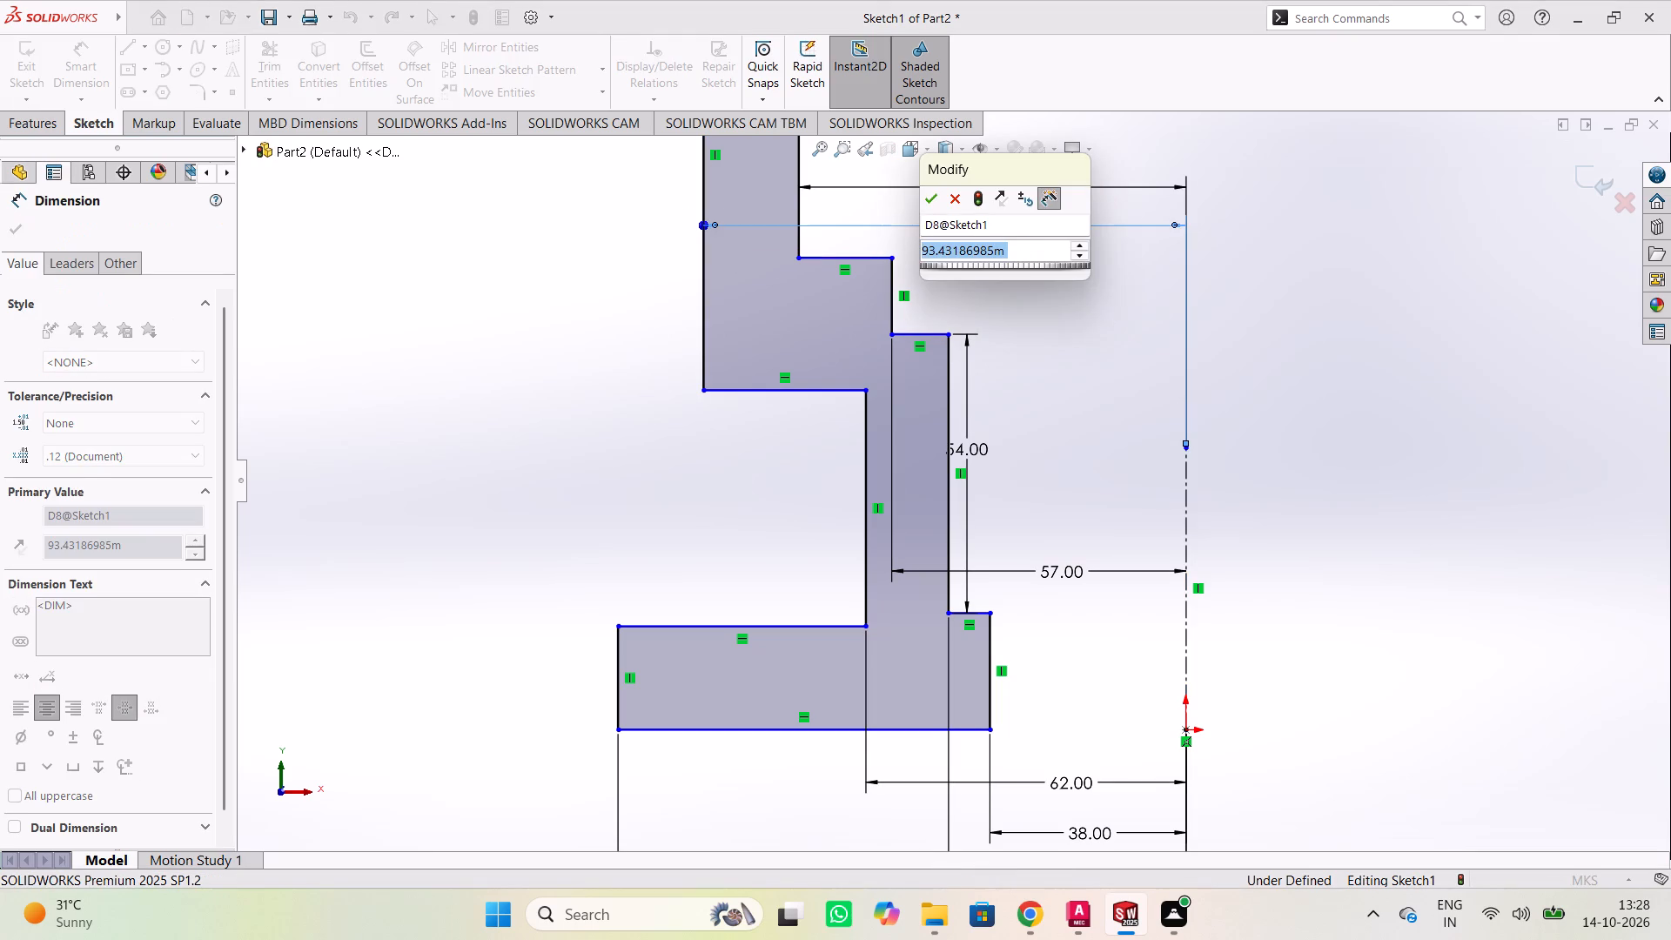
type("18")
key("2")
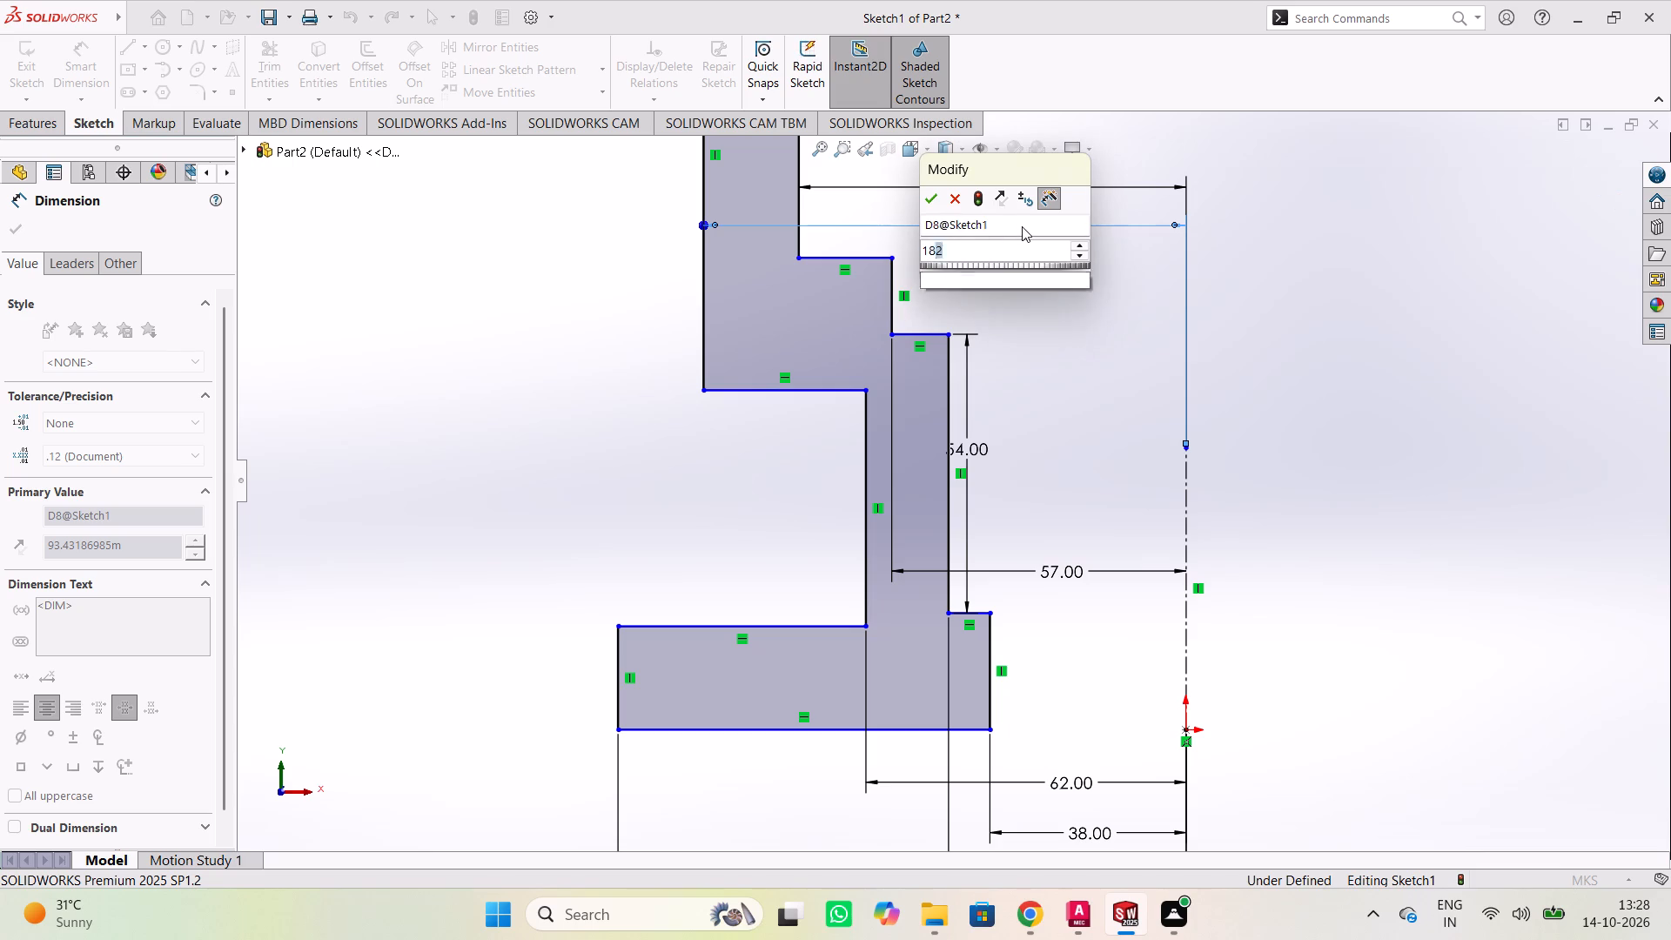
key("slash")
key("2")
key("Return")
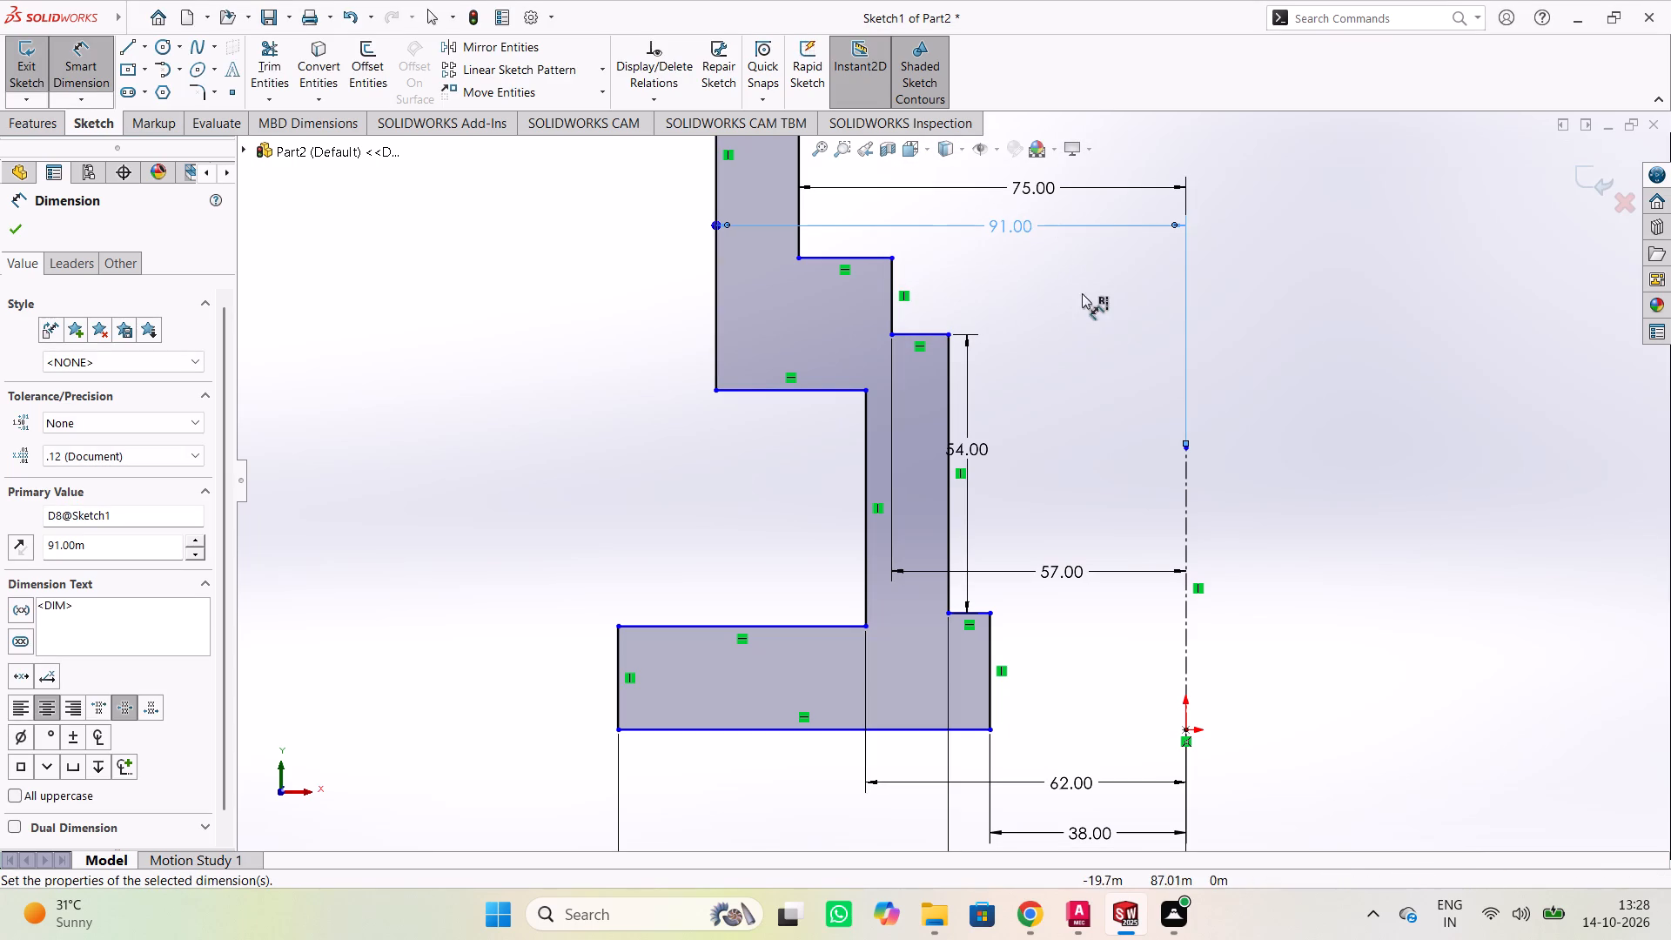
Dimension the distance from the centerline to the top flange's outer edge as 250/2, giving 125 m.
scroll(1080, 326, "up", 2)
scroll(1080, 326, "down", 4)
scroll(1044, 337, "up", 4)
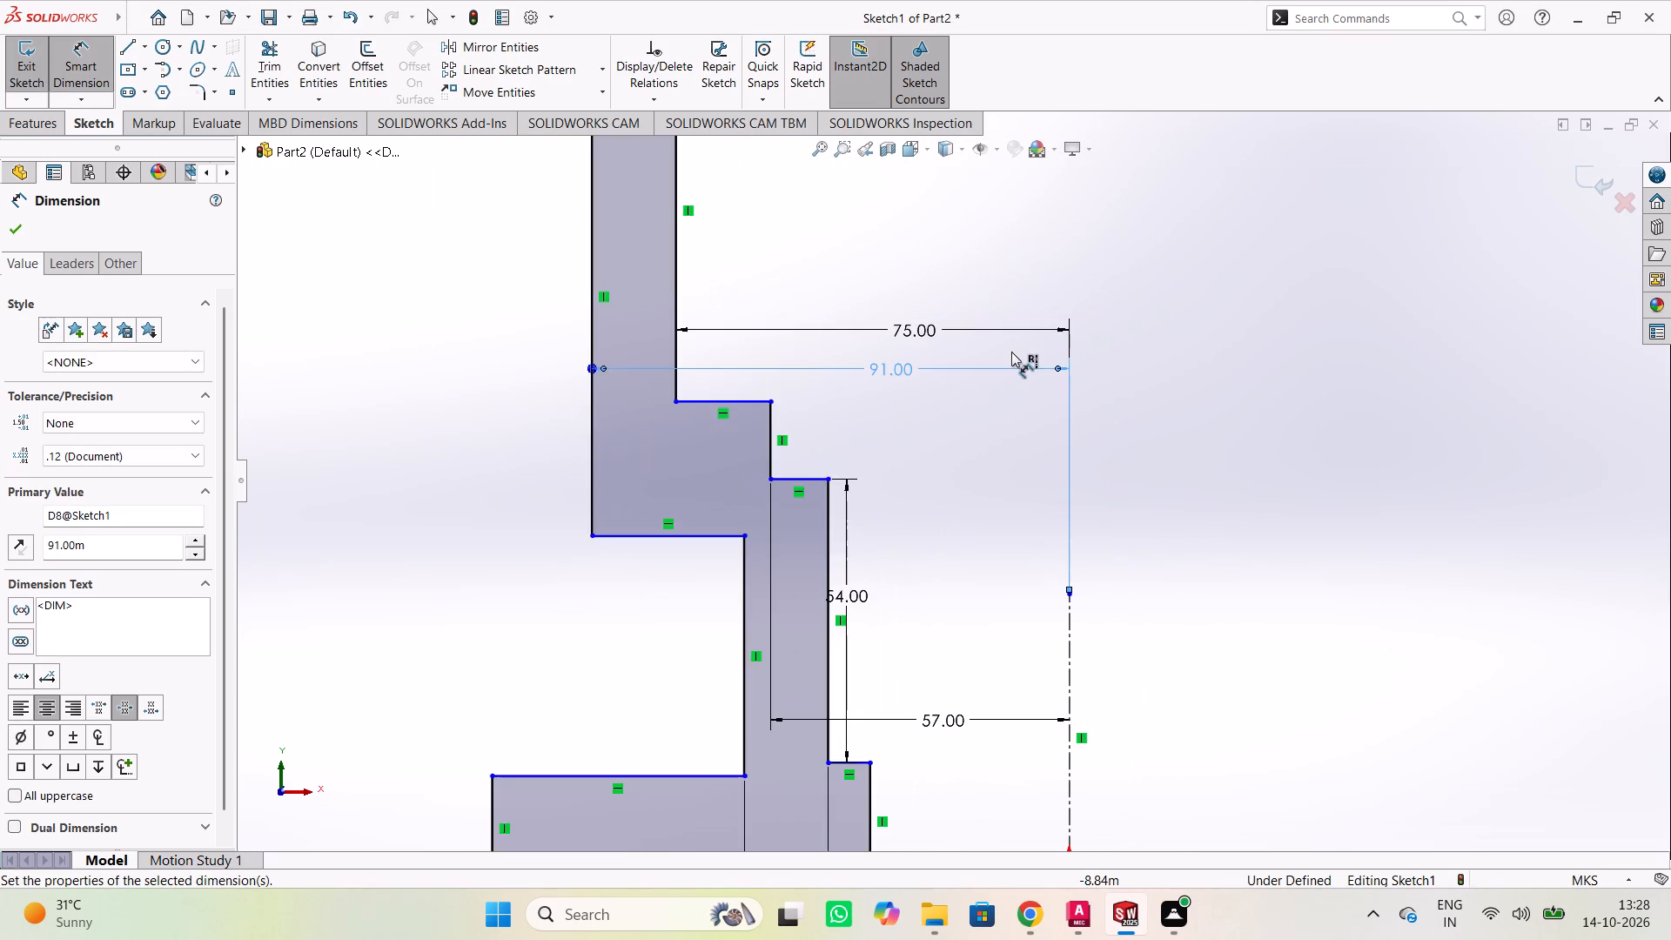
scroll(1011, 352, "up", 2)
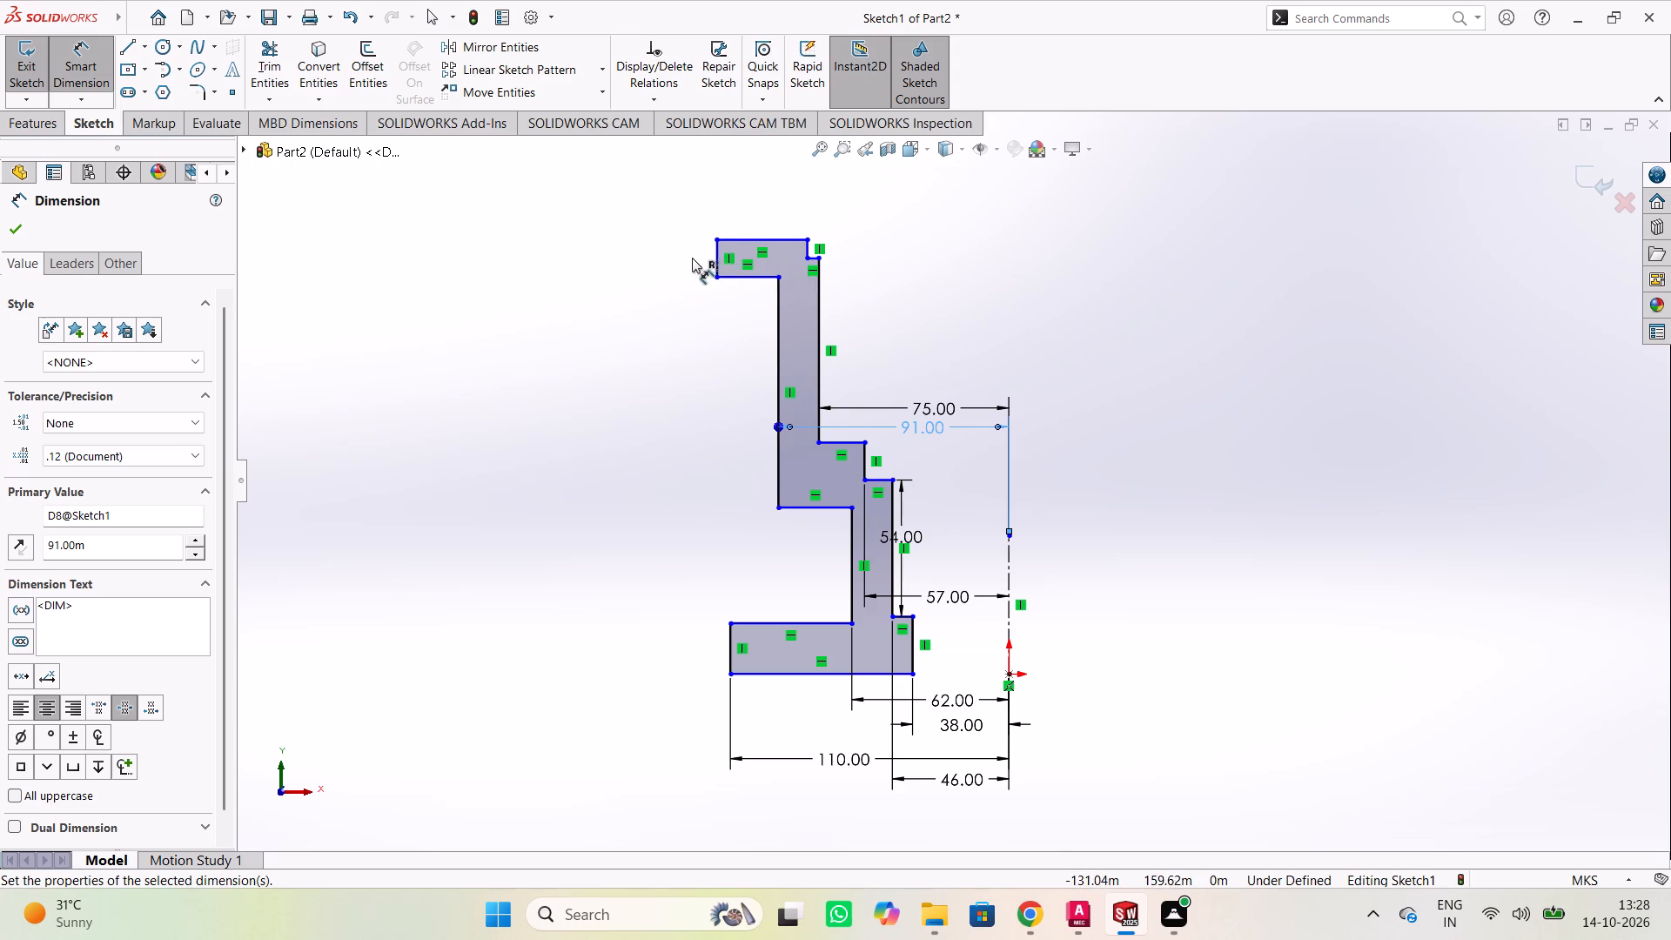
left_click(714, 249)
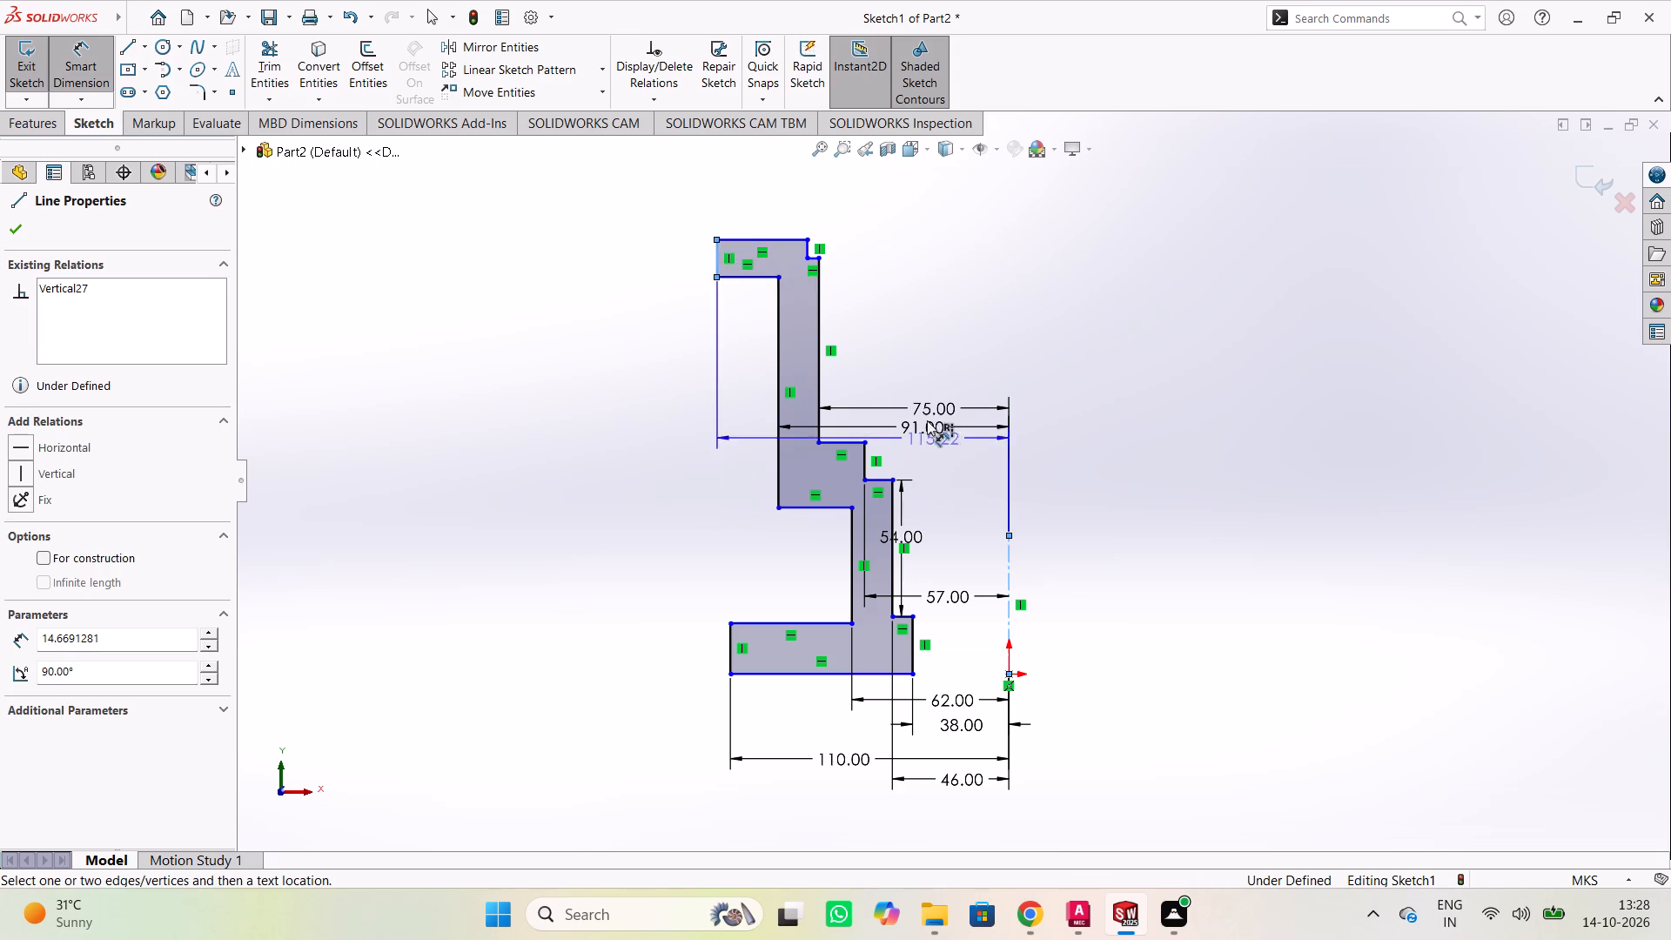
left_click(842, 183)
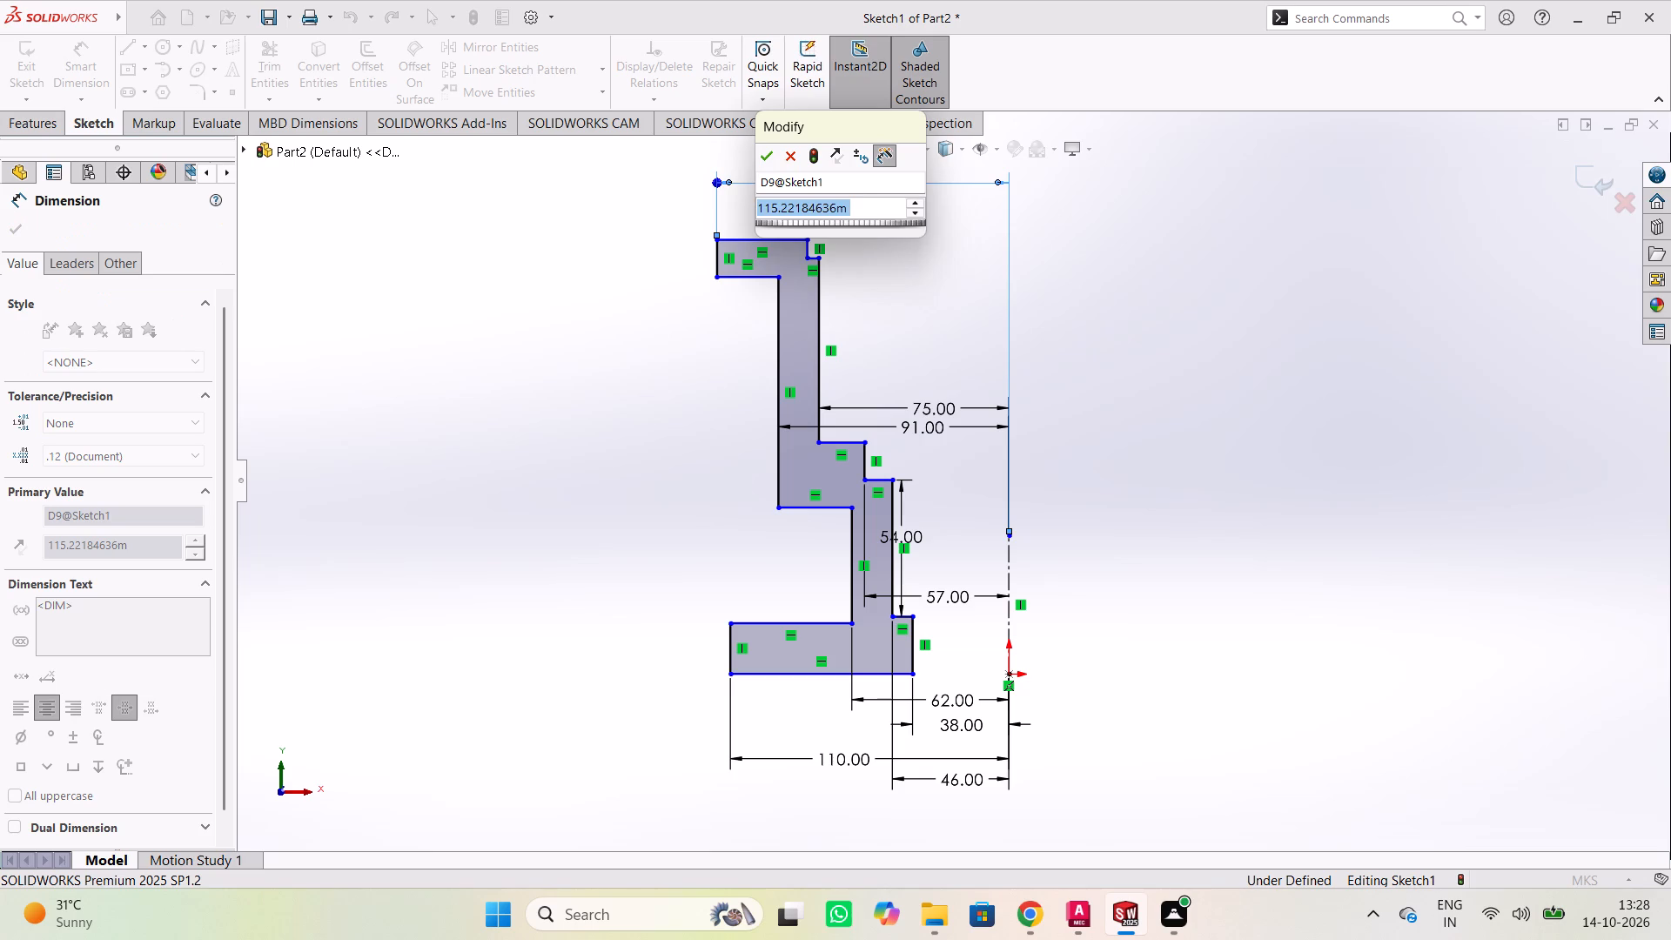
type("25")
key("0")
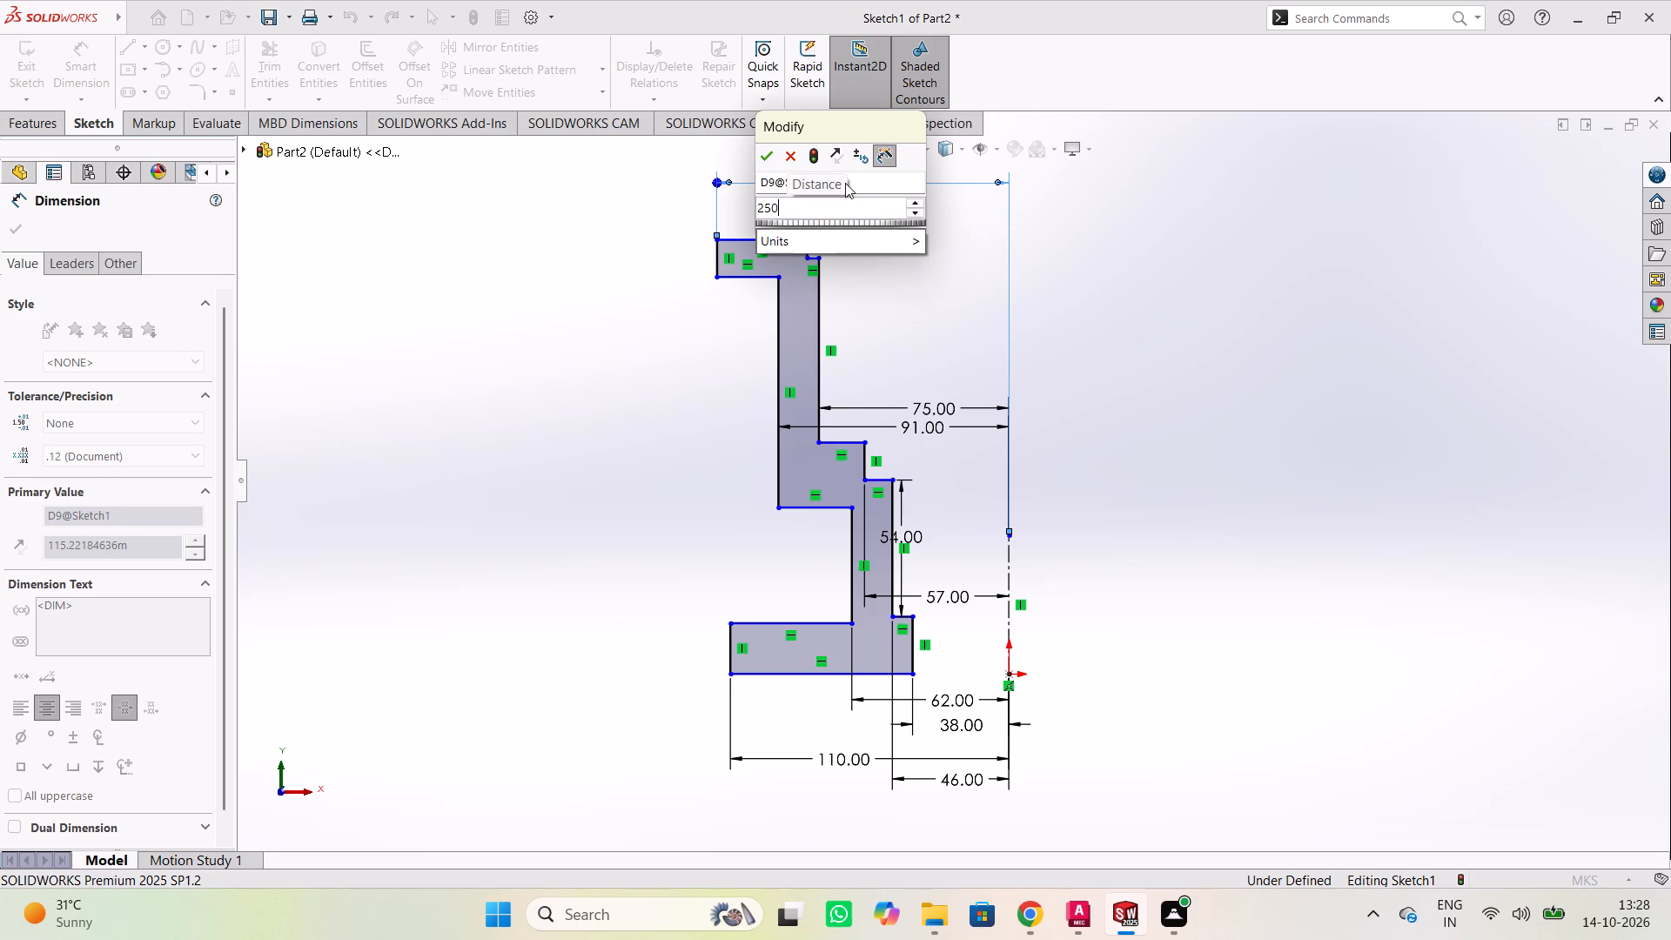
key("slash")
key("2")
key("Return")
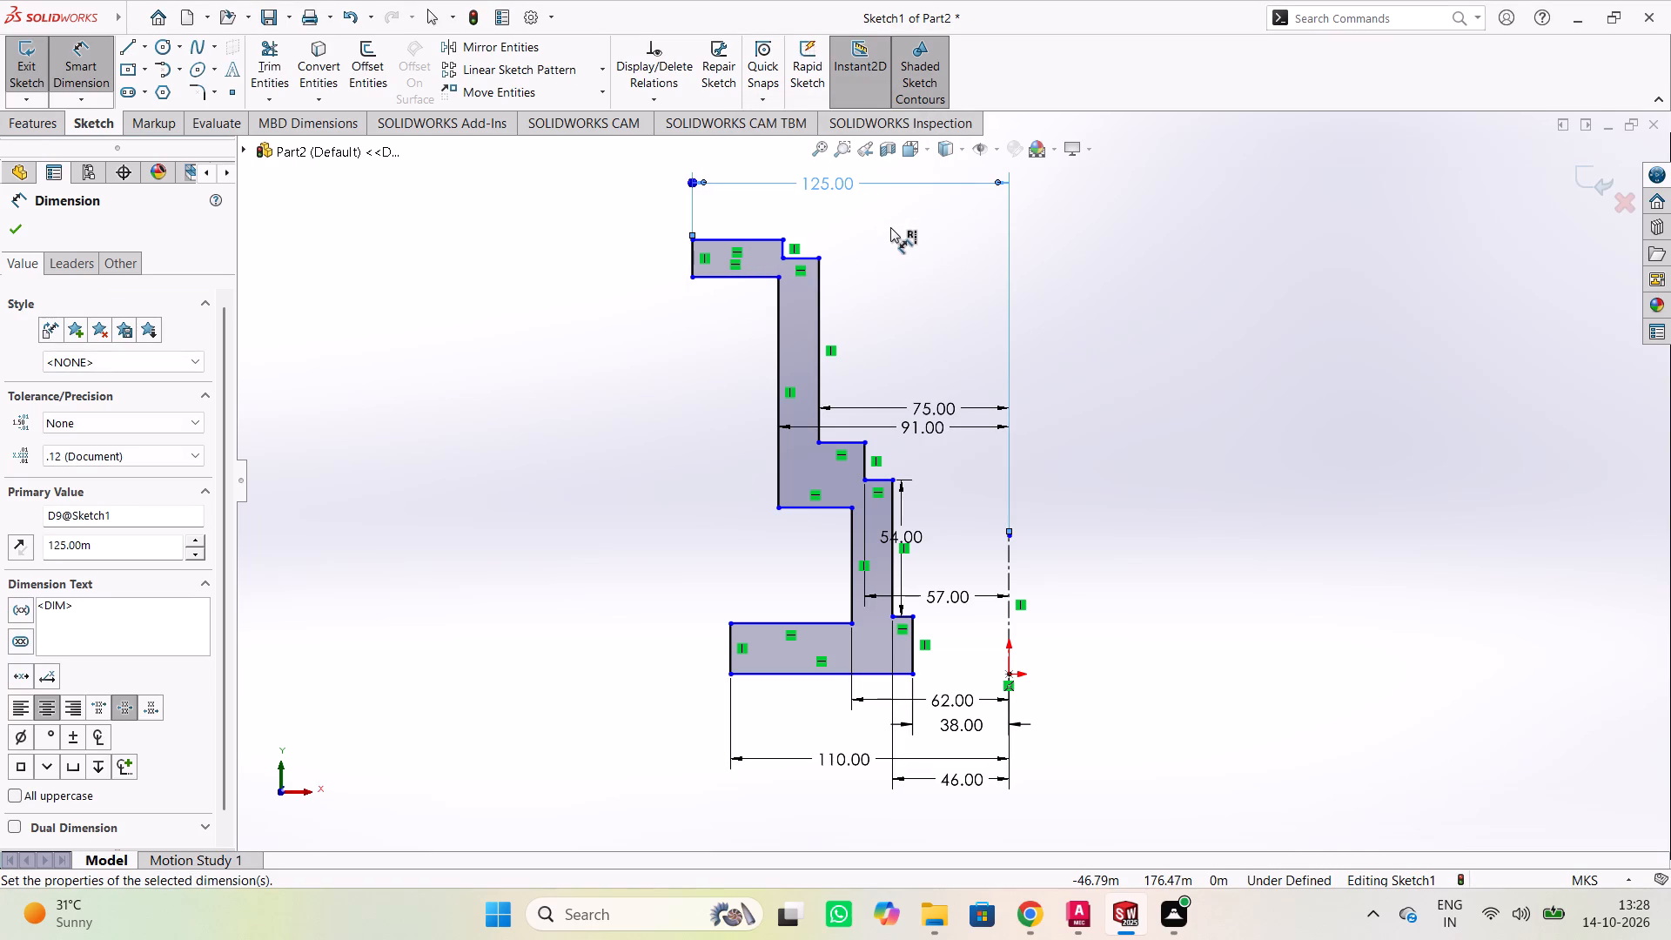
Dimension the distance from the centerline to the short recess wall at the top flange's inner edge as 158/2, giving 79 m.
left_click(784, 250)
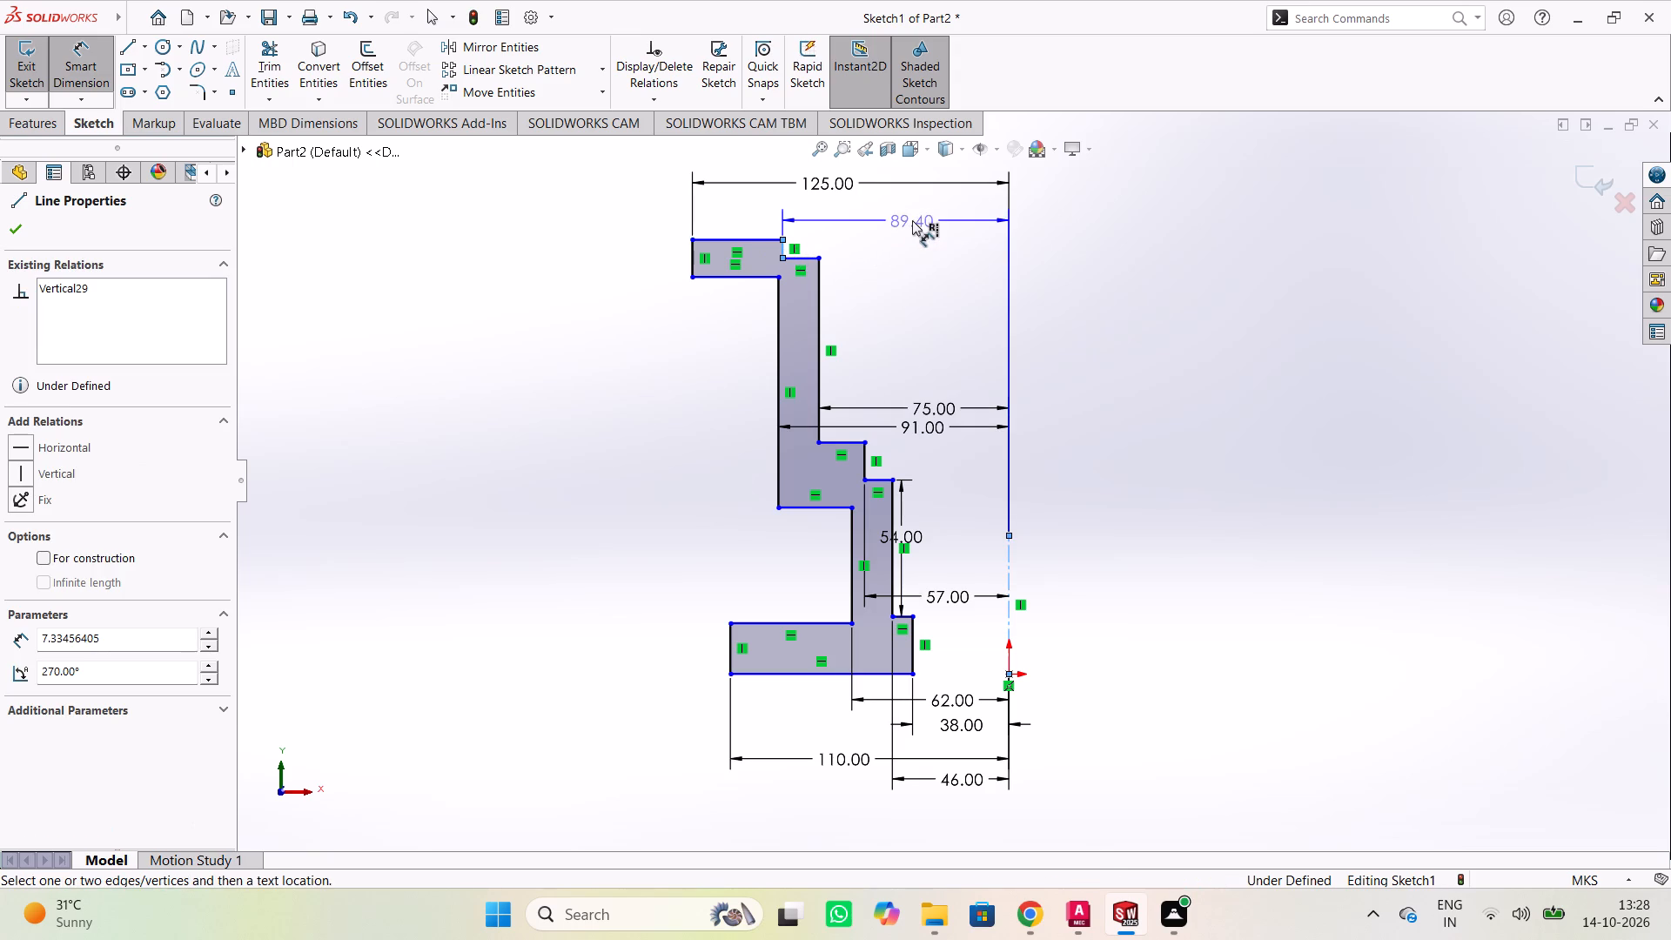
left_click(877, 208)
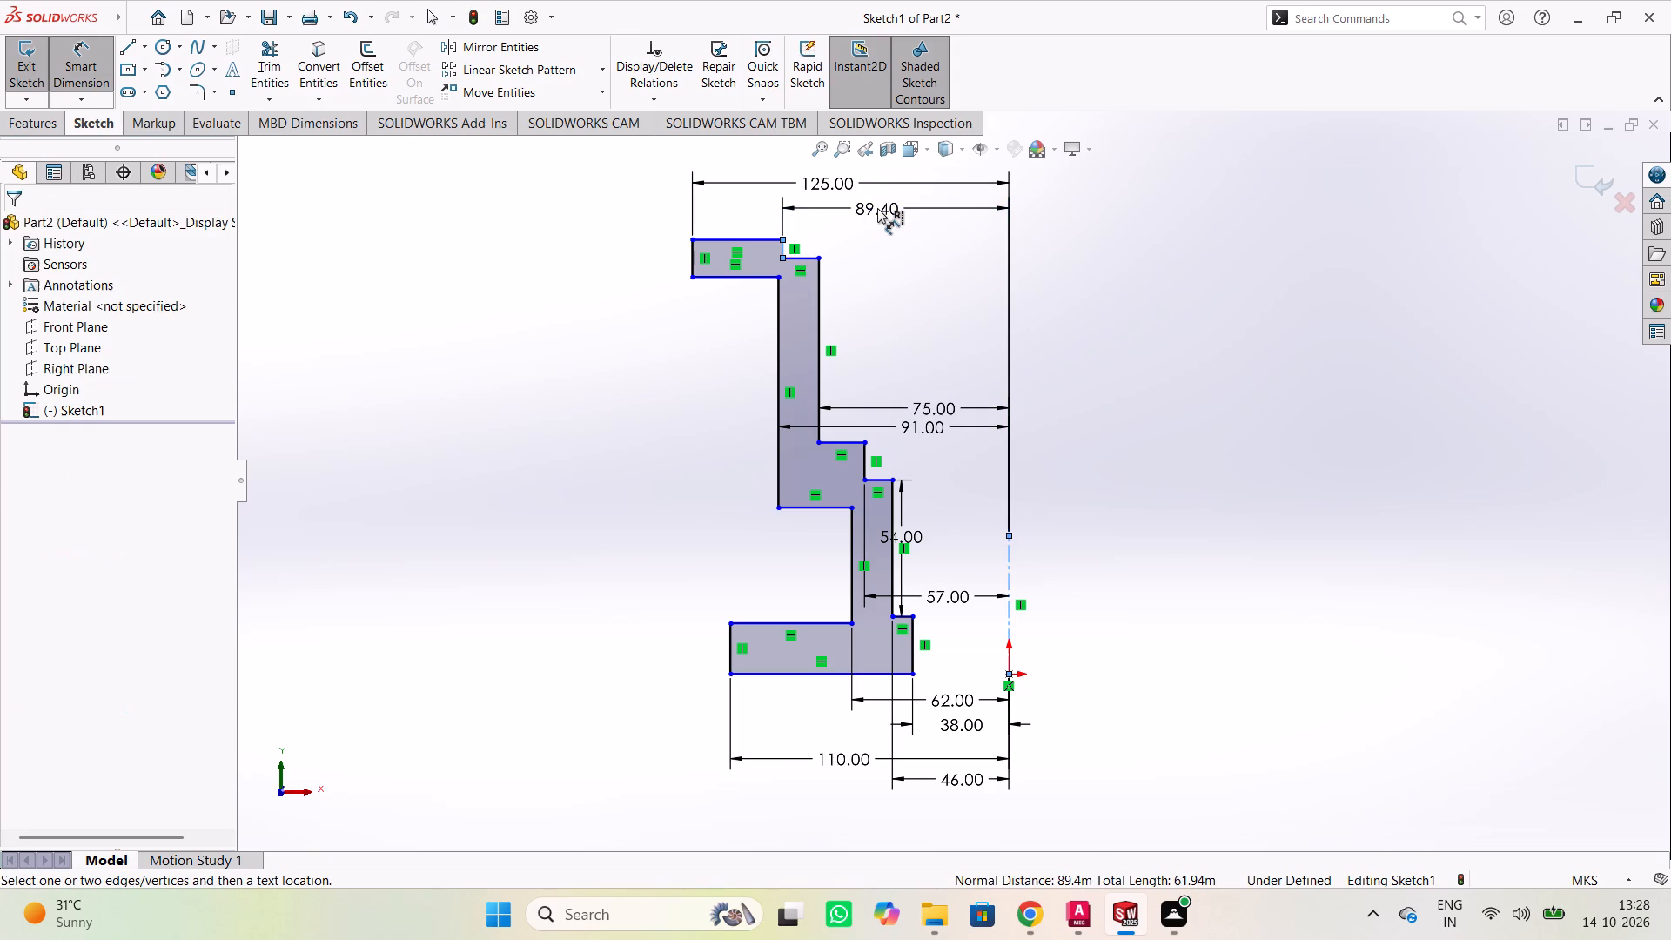
type("158/2")
key("Return")
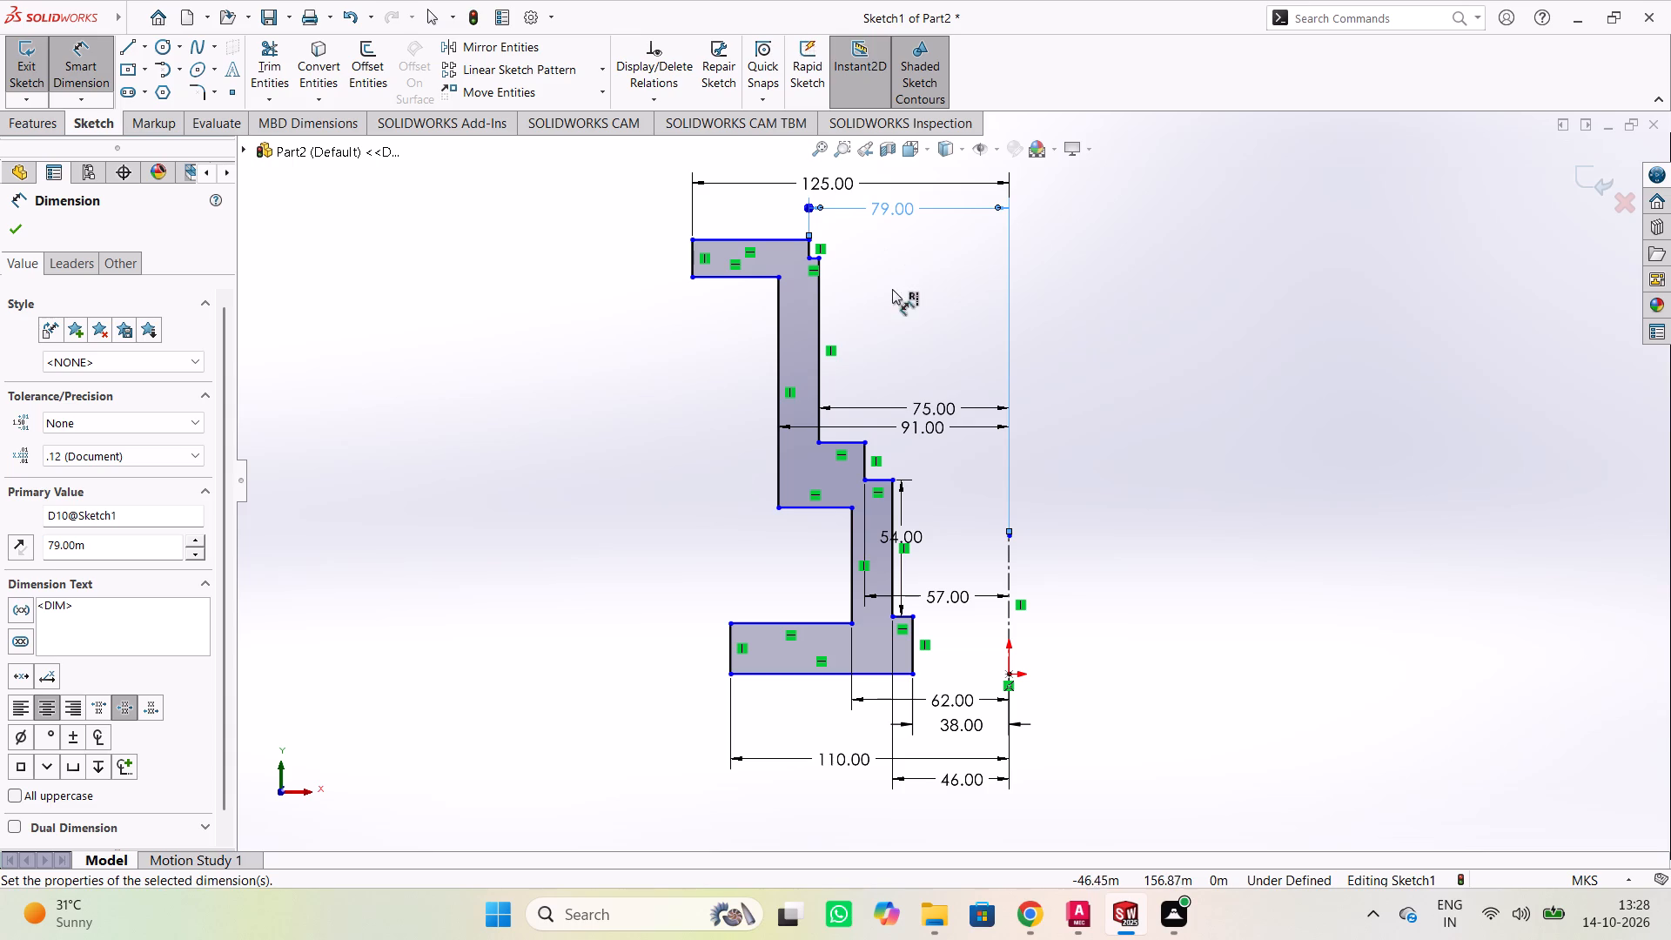
Dimension the height from the profile's bottom edge to the ledge at the foot of the upper bore as 95 m.
left_click(835, 441)
left_click(772, 672)
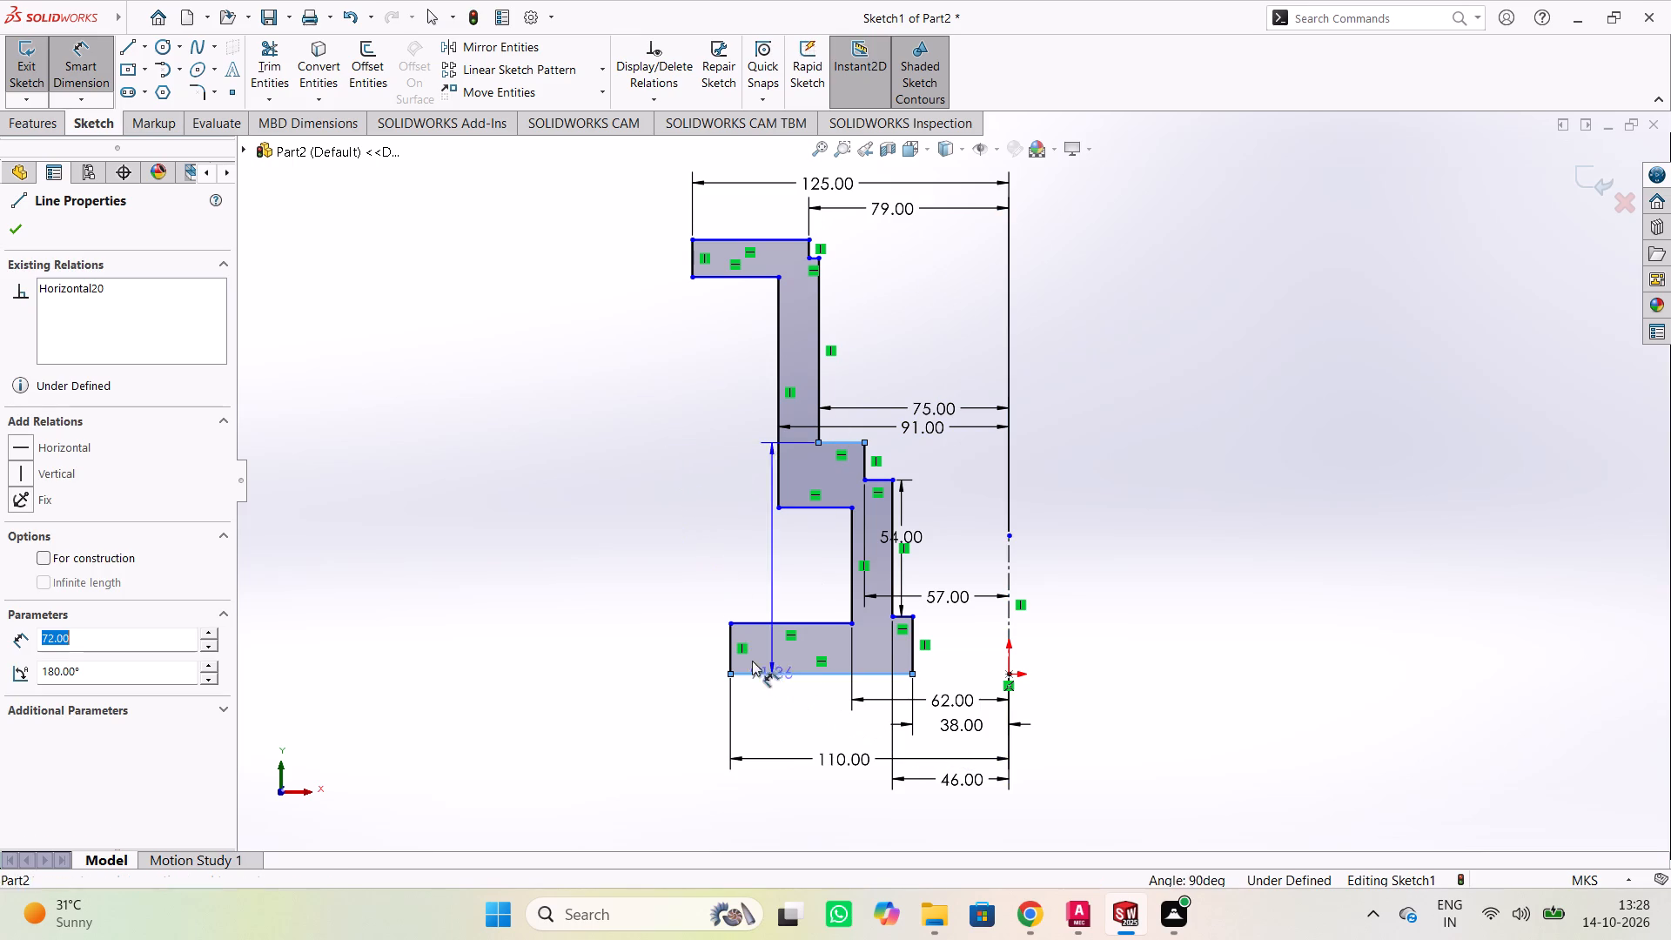
left_click(641, 550)
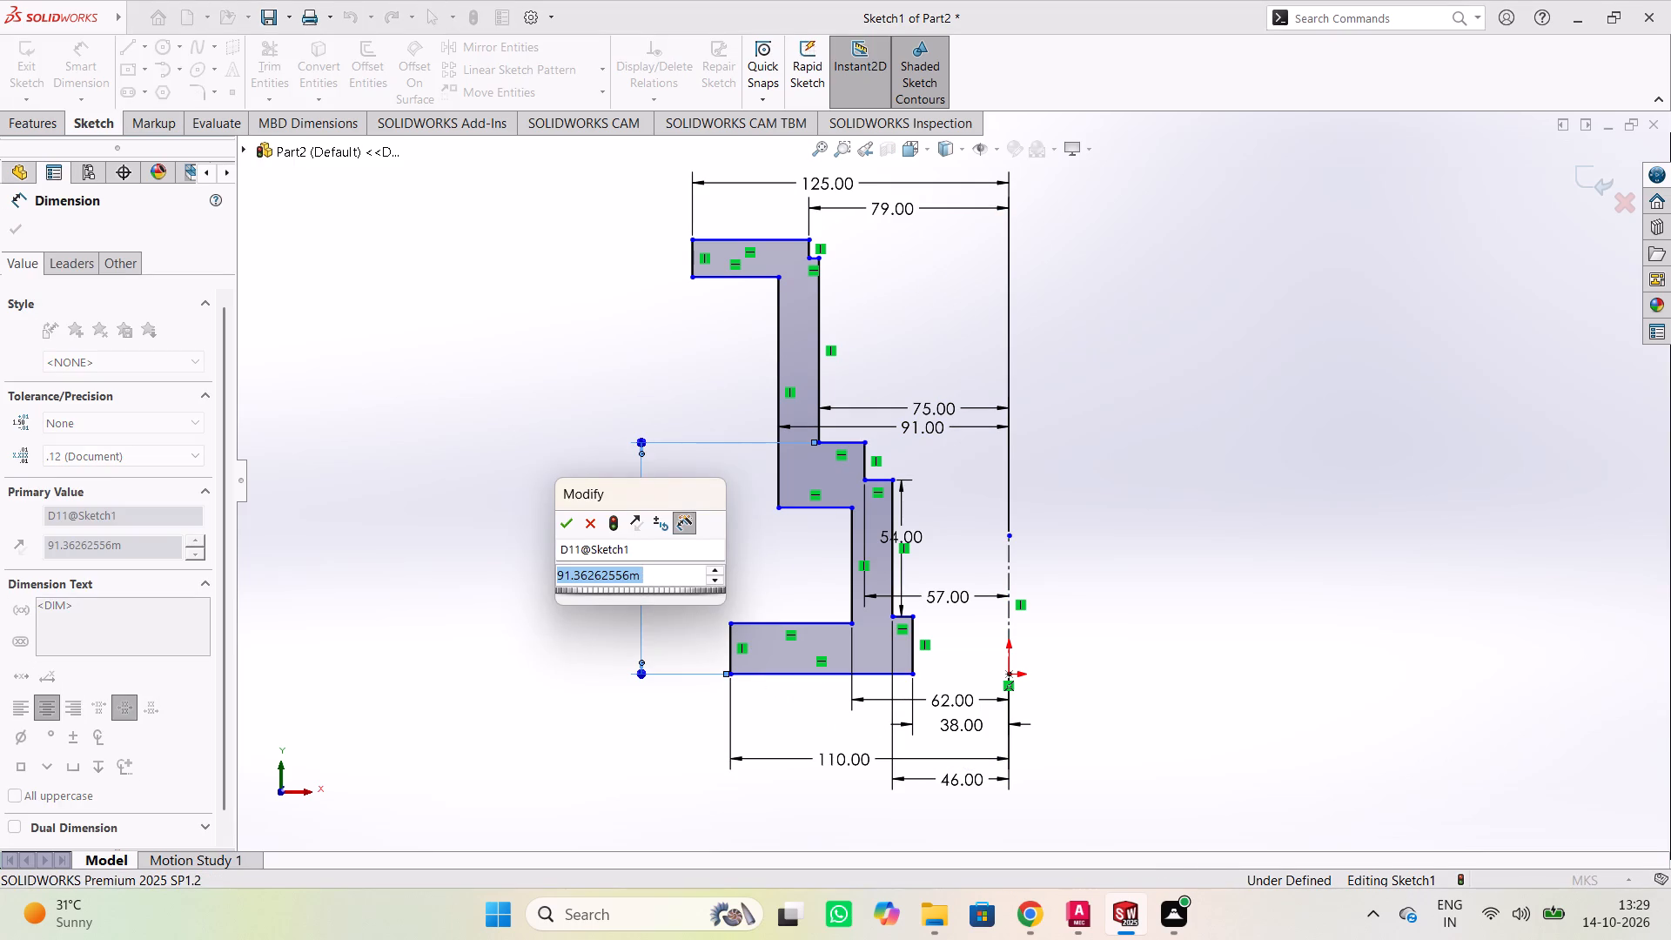
key("9")
key("5")
key("Return")
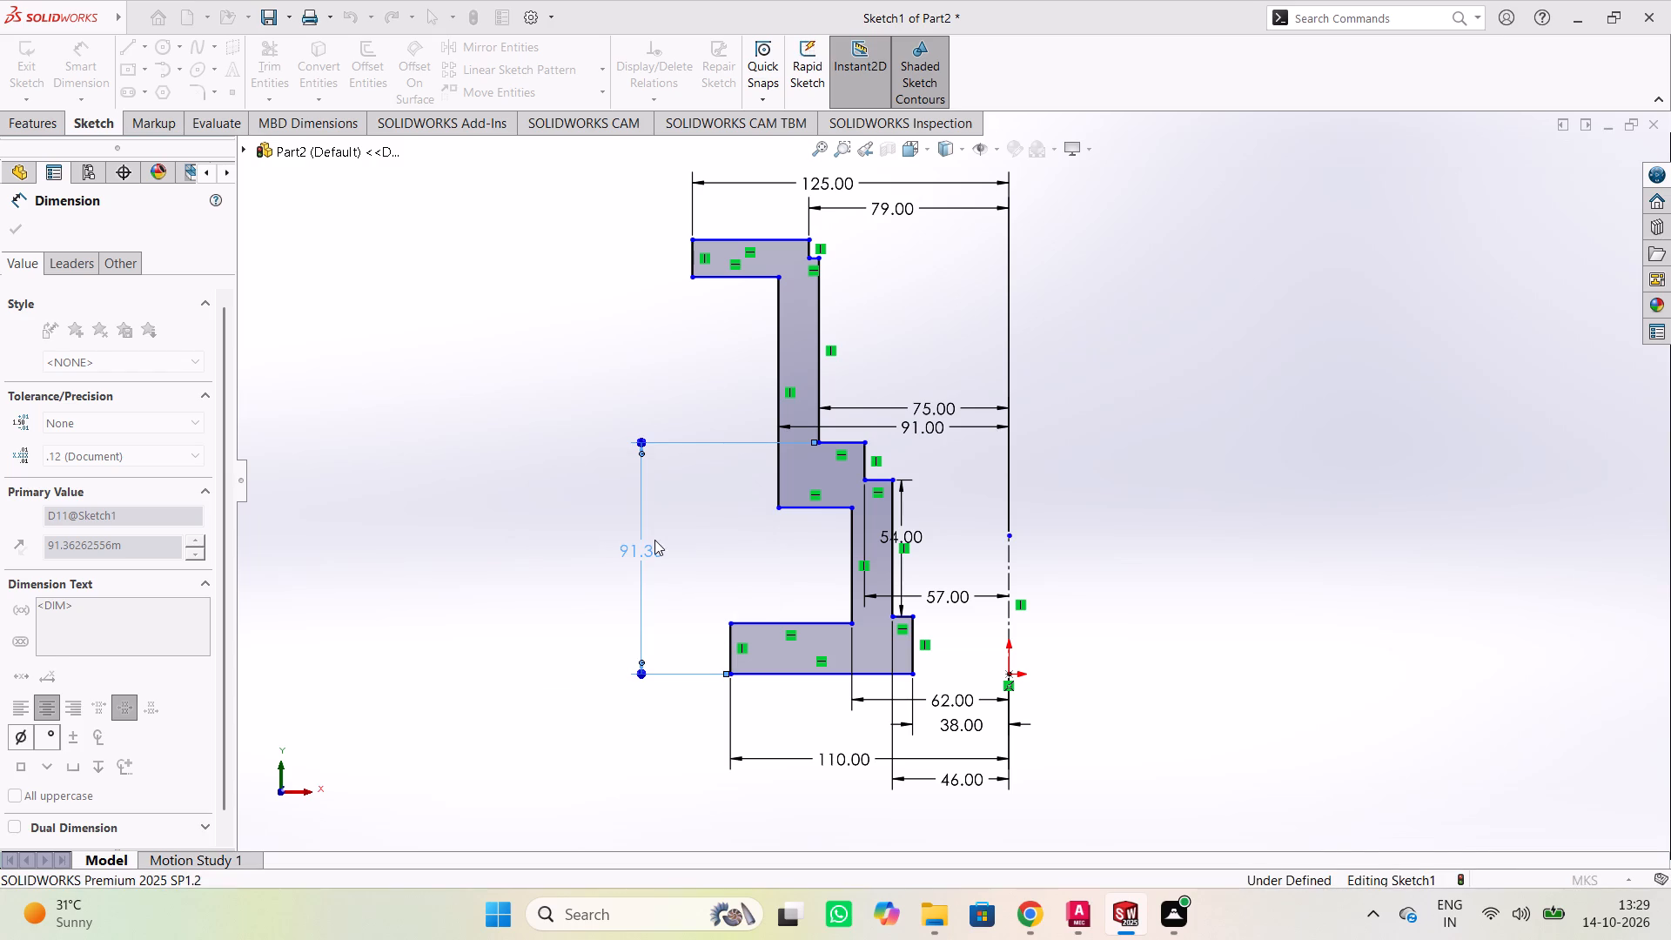
left_click(558, 539)
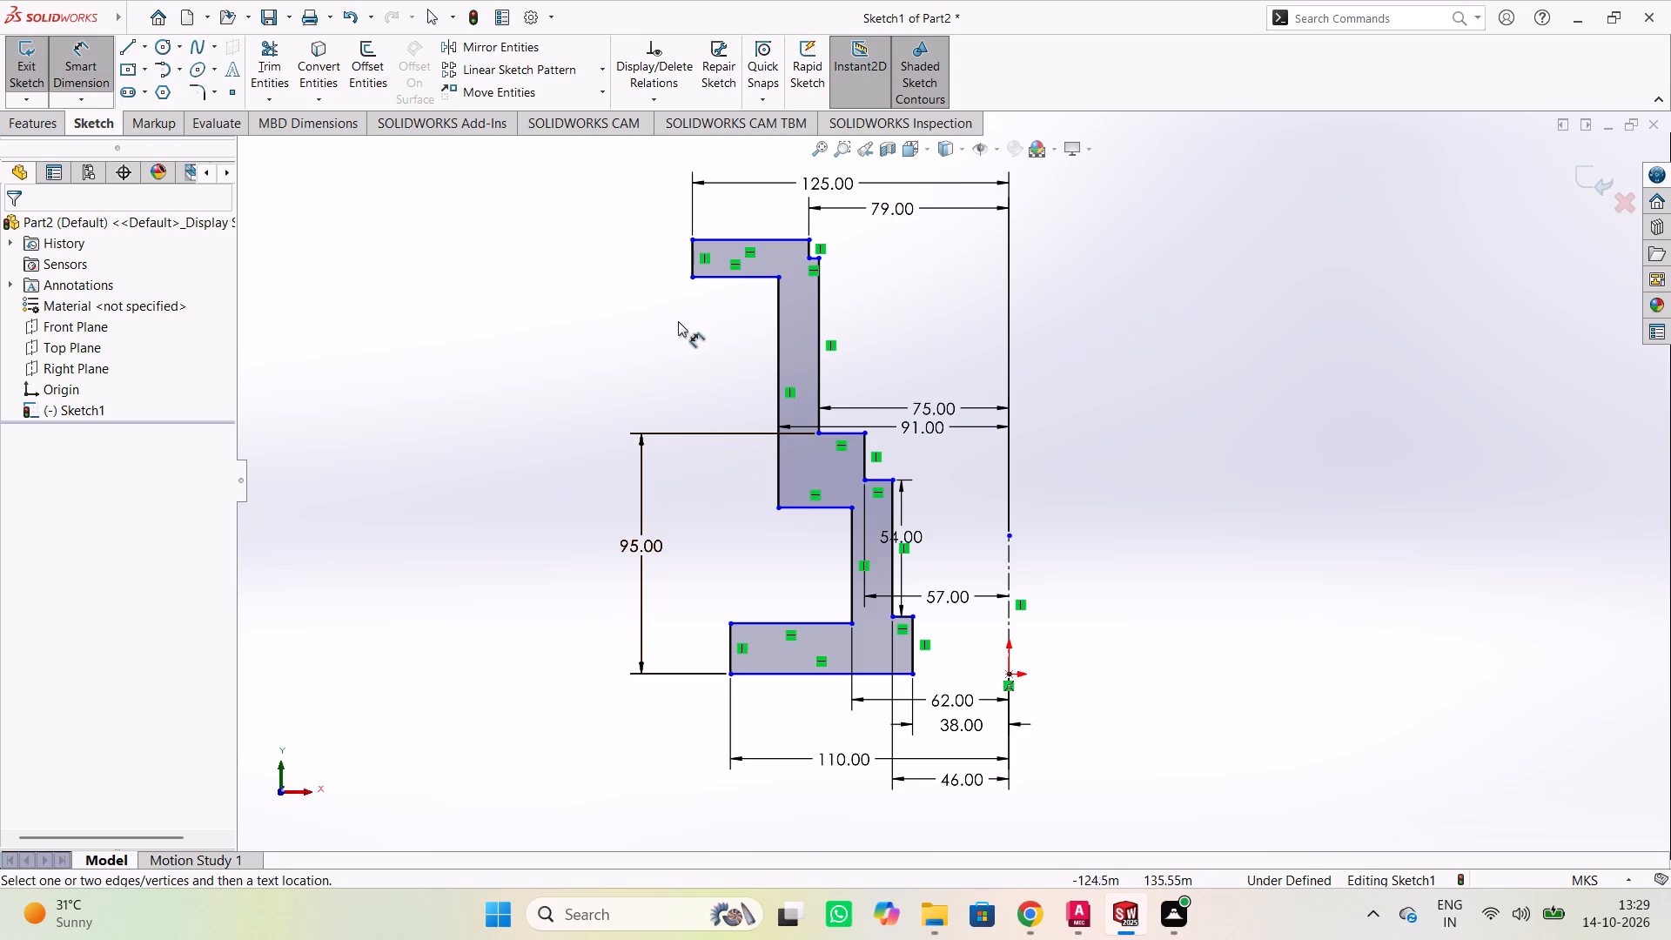
Set the thickness of the top flange to 20 m, dimensioning its outer vertical edge.
left_click(689, 257)
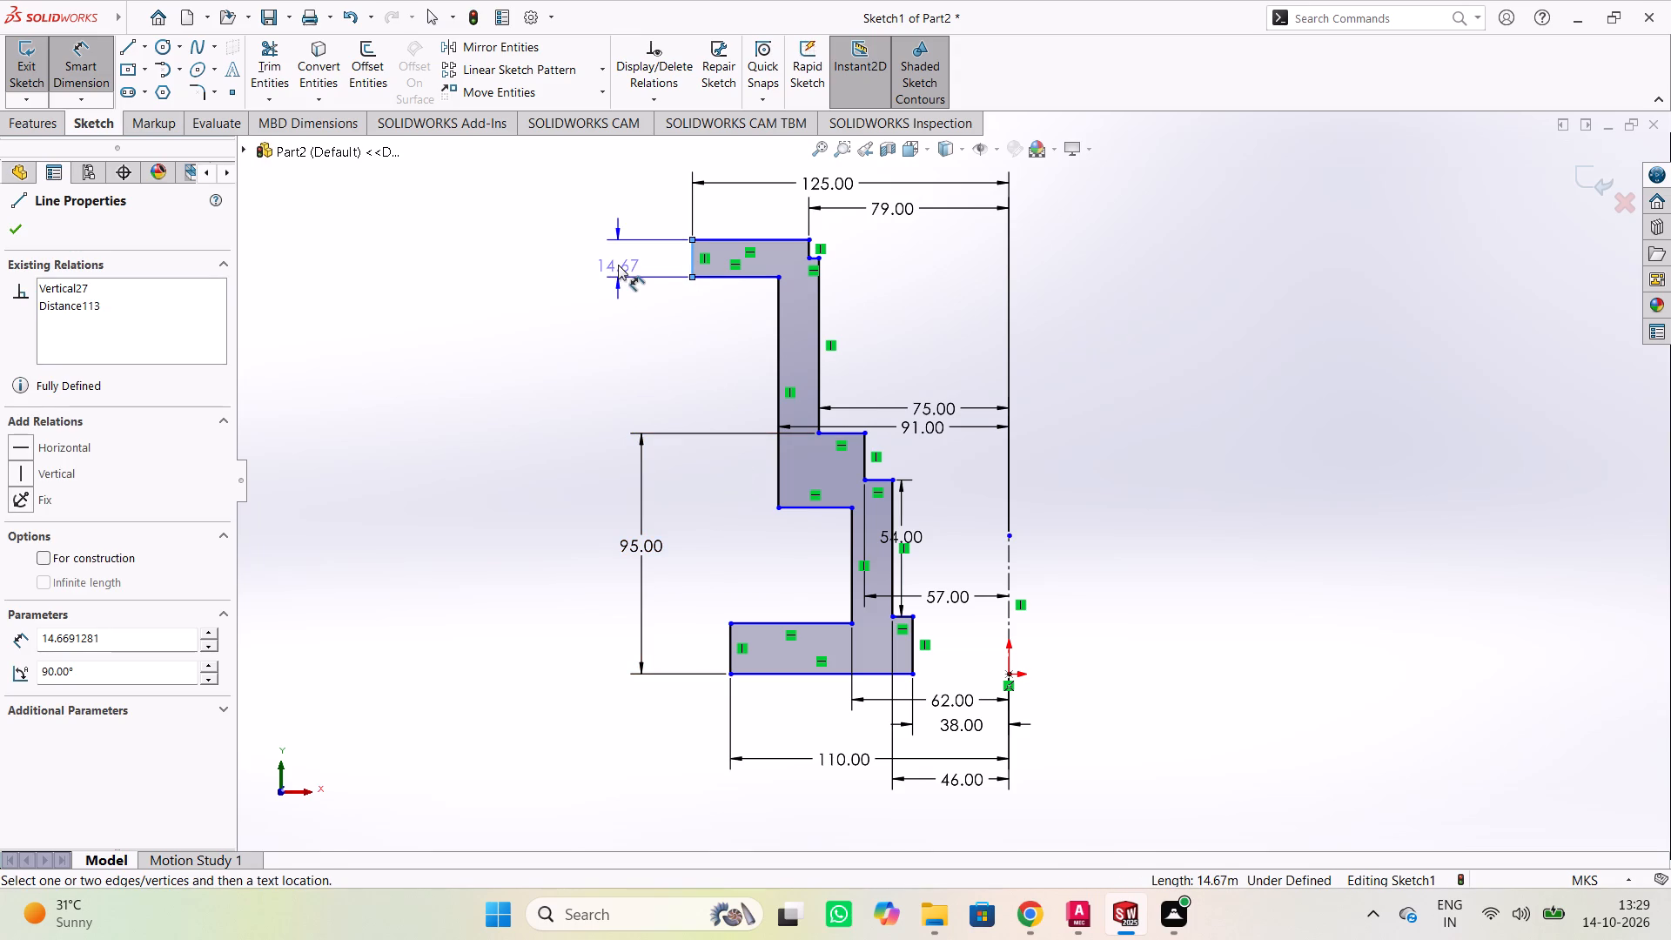
left_click(615, 262)
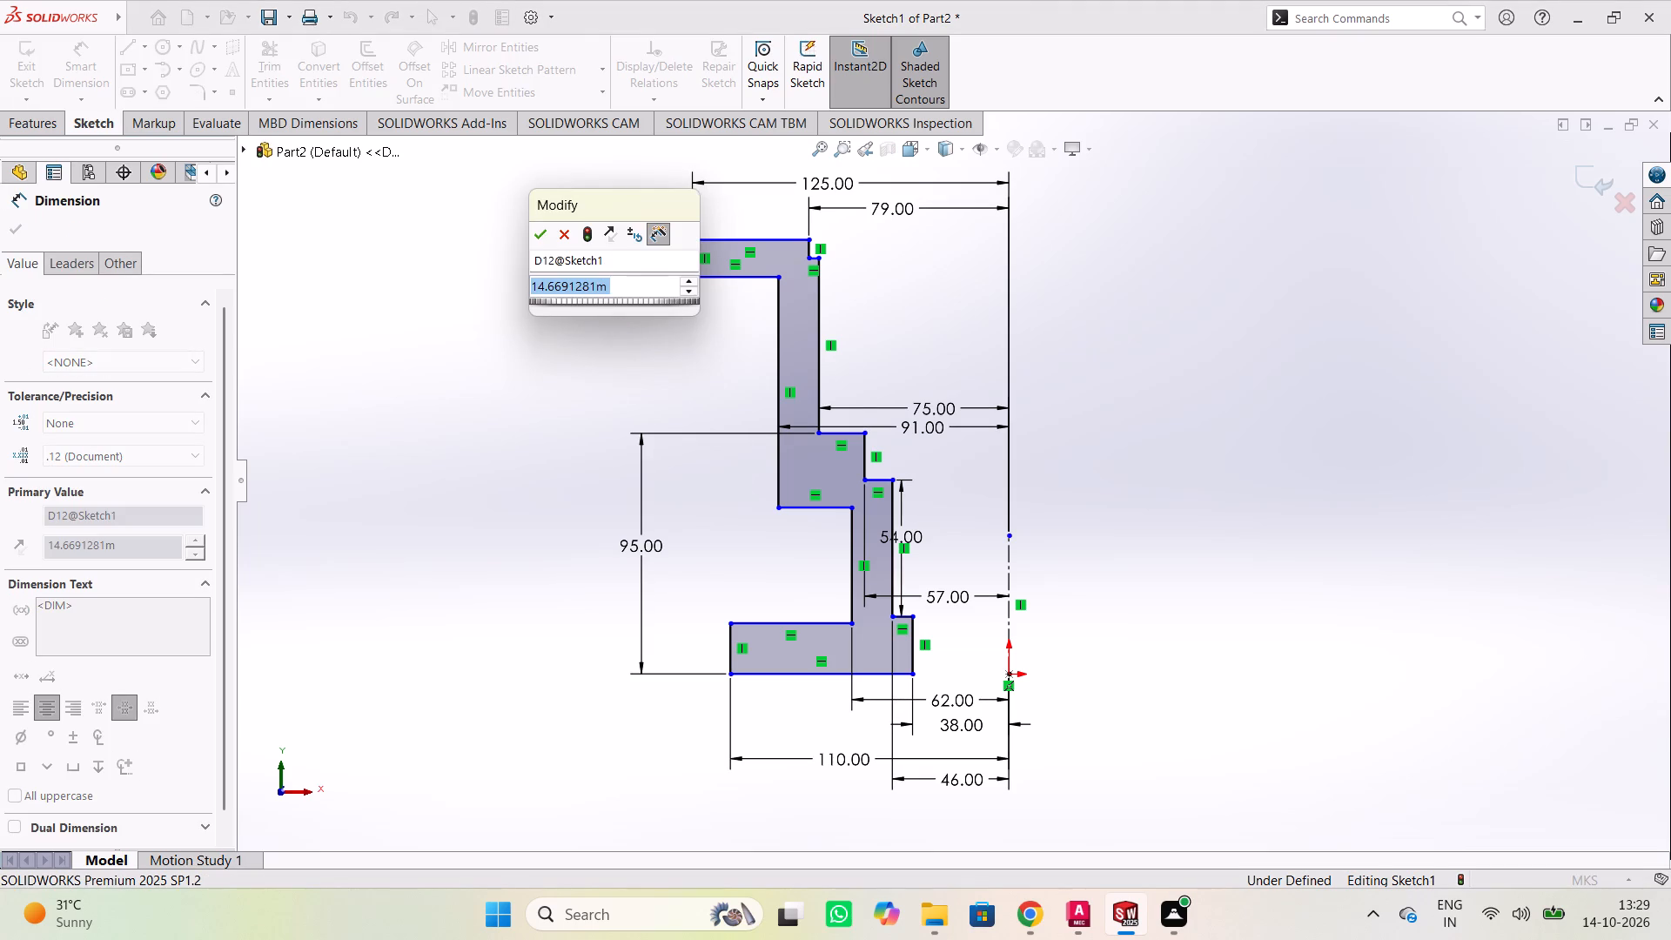
key("2")
key("0")
key("Return")
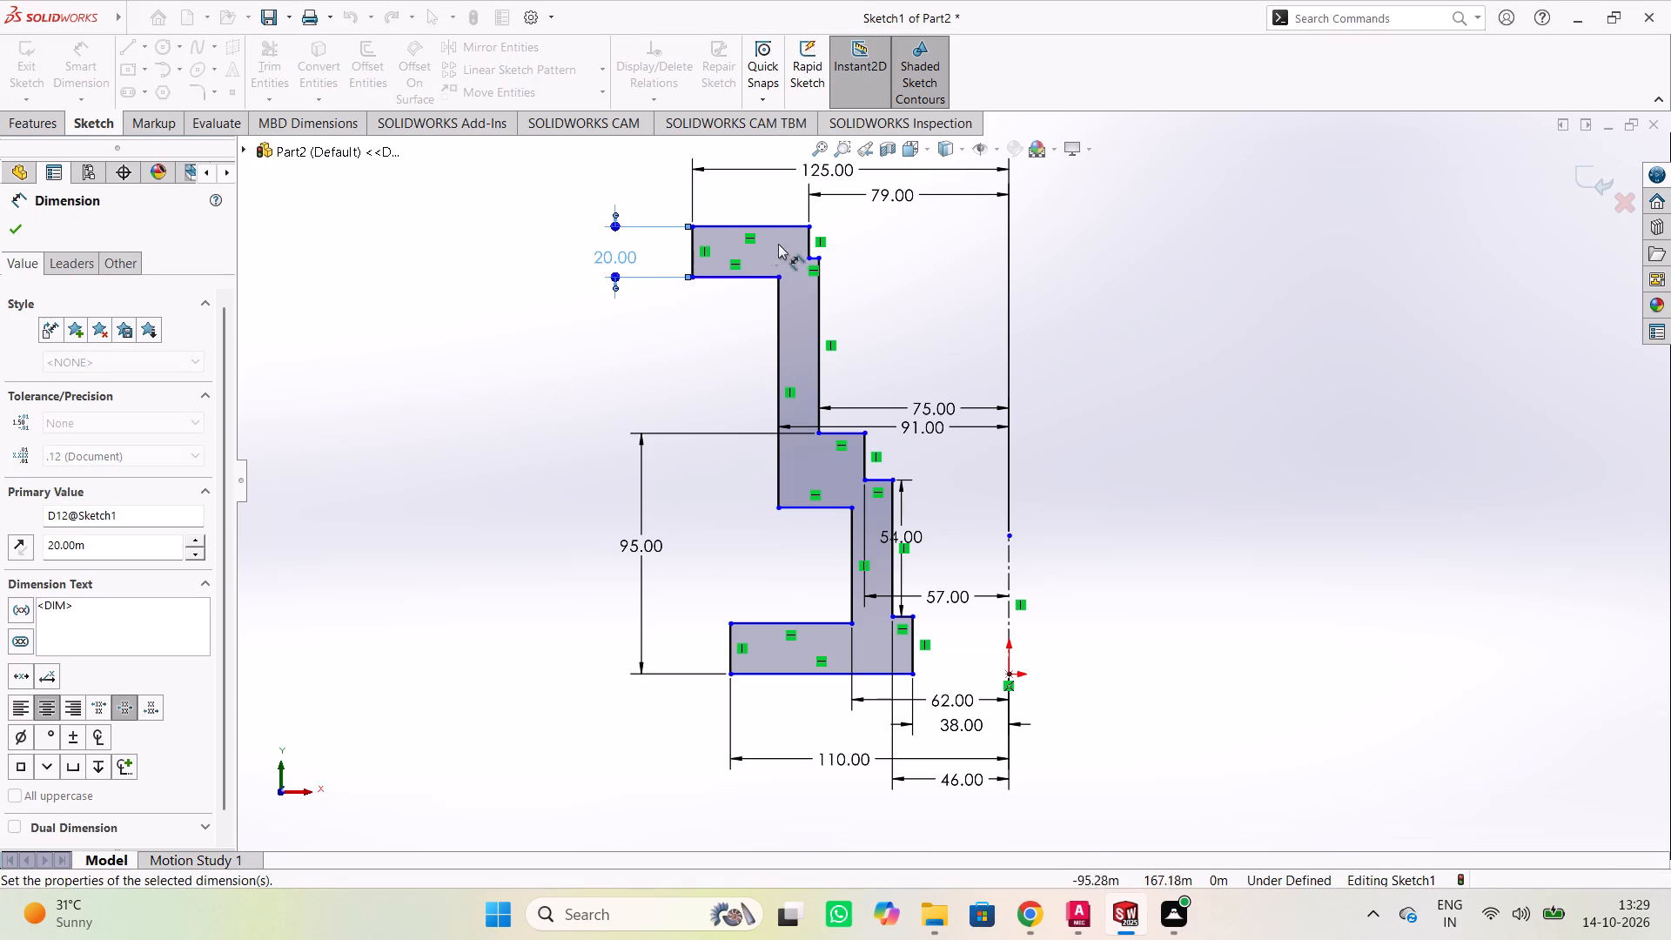
Set the depth of the small recess at the top flange's inner edge to 6 m.
left_click(808, 235)
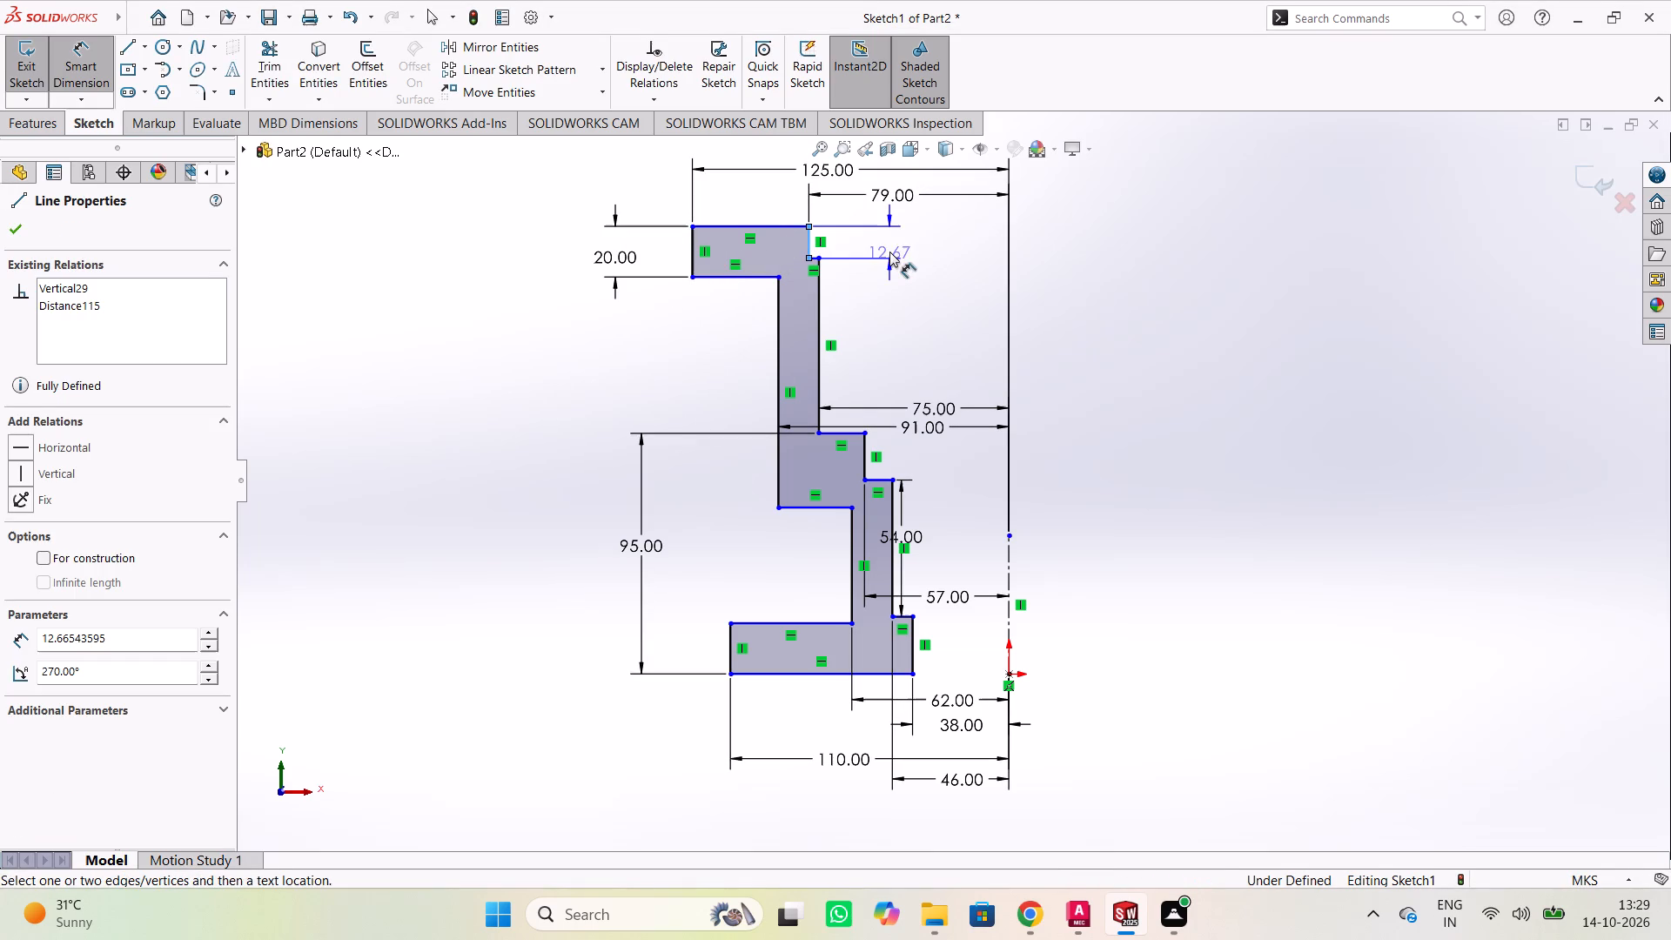
left_click(893, 238)
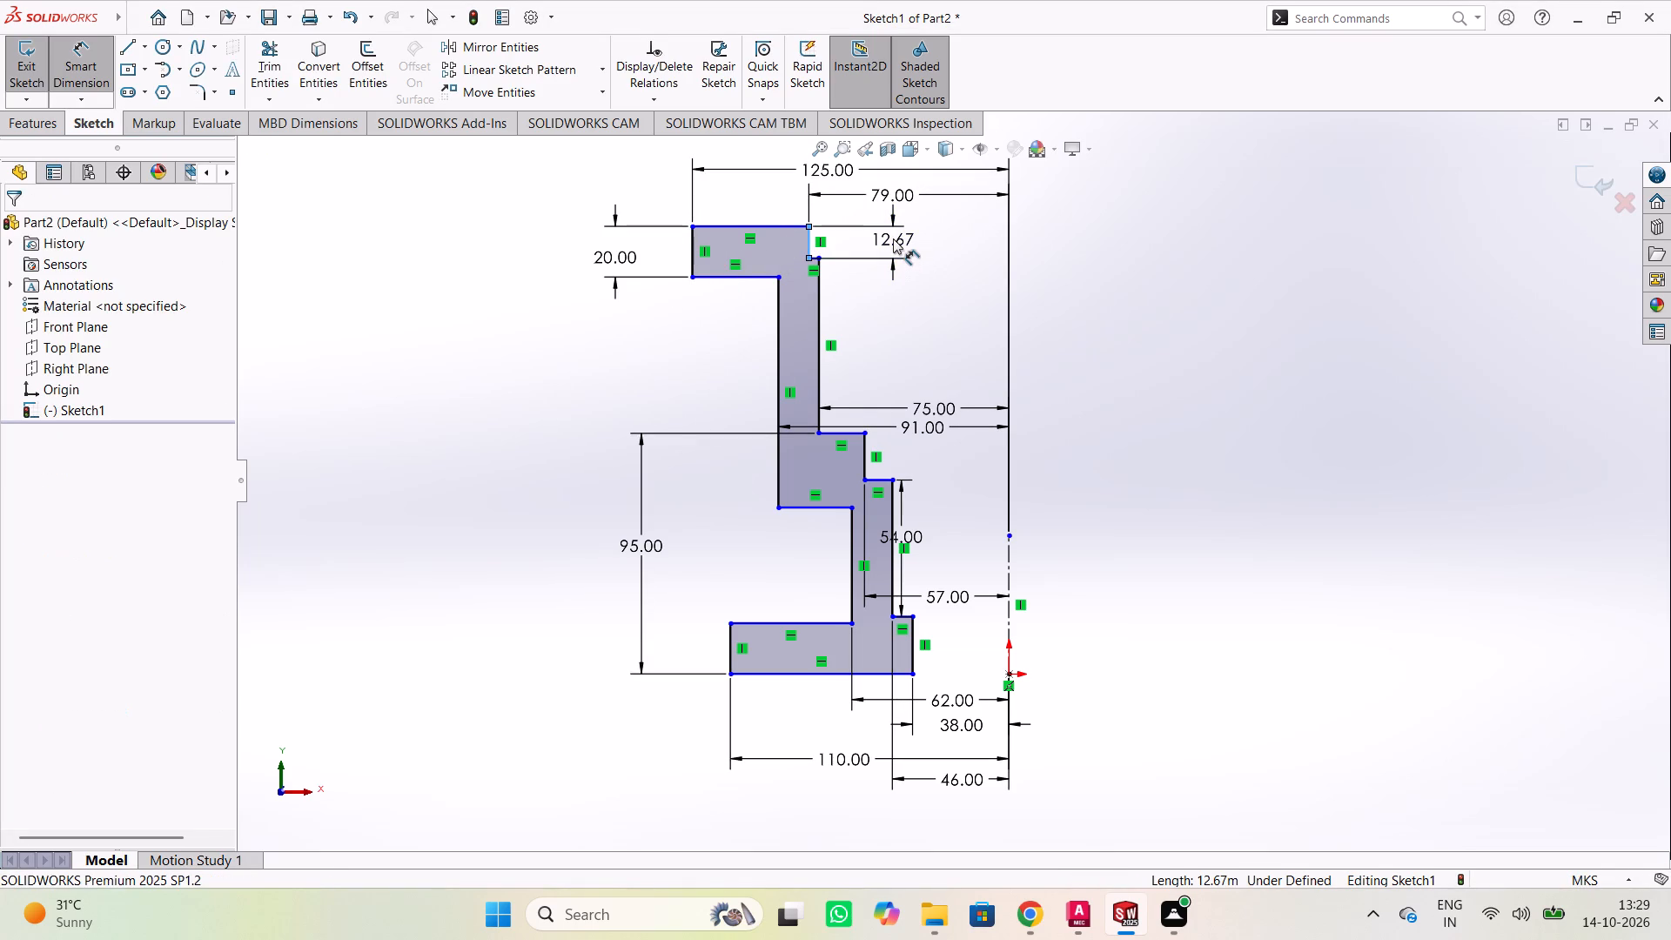
key("6")
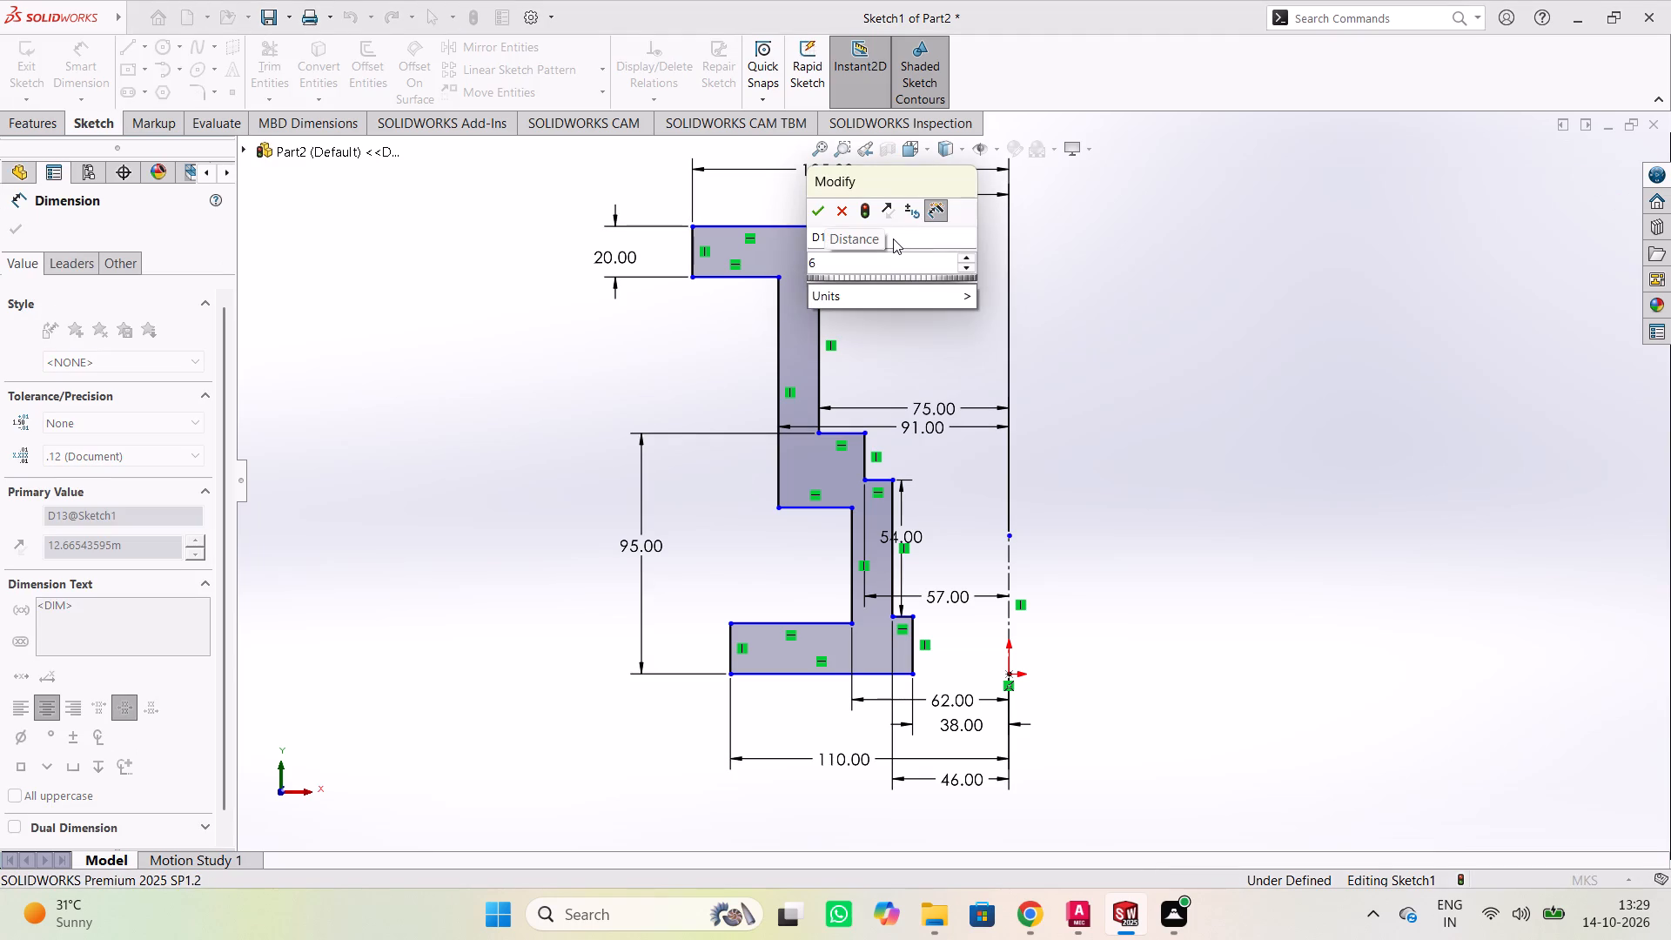
key("Return")
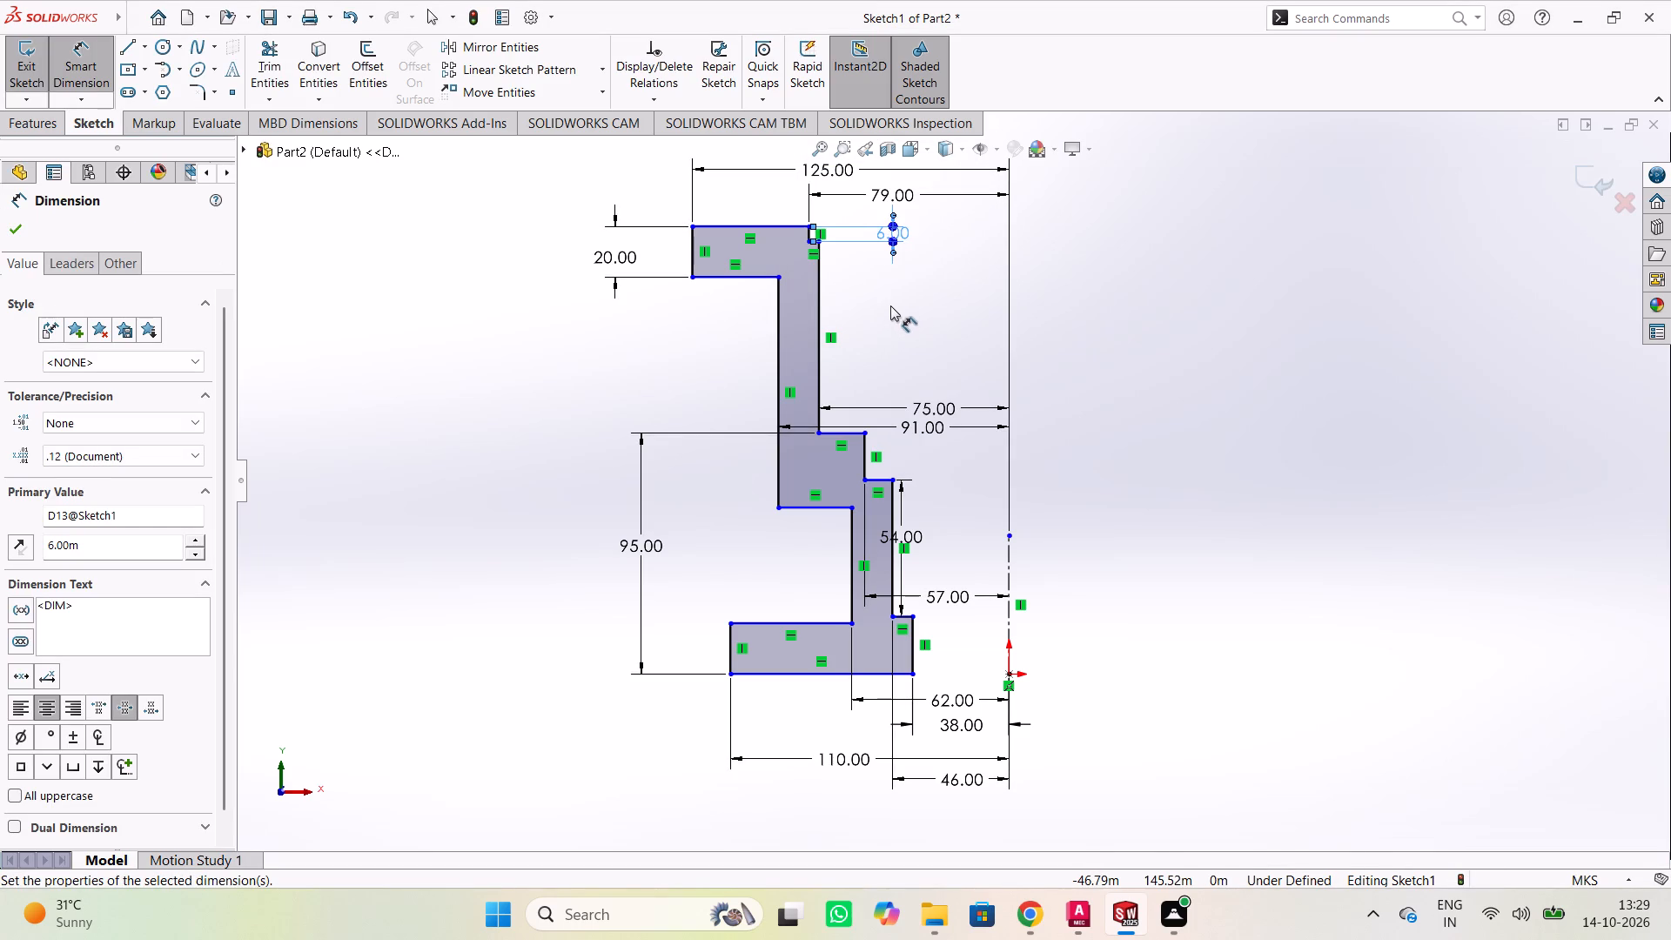
left_click(890, 305)
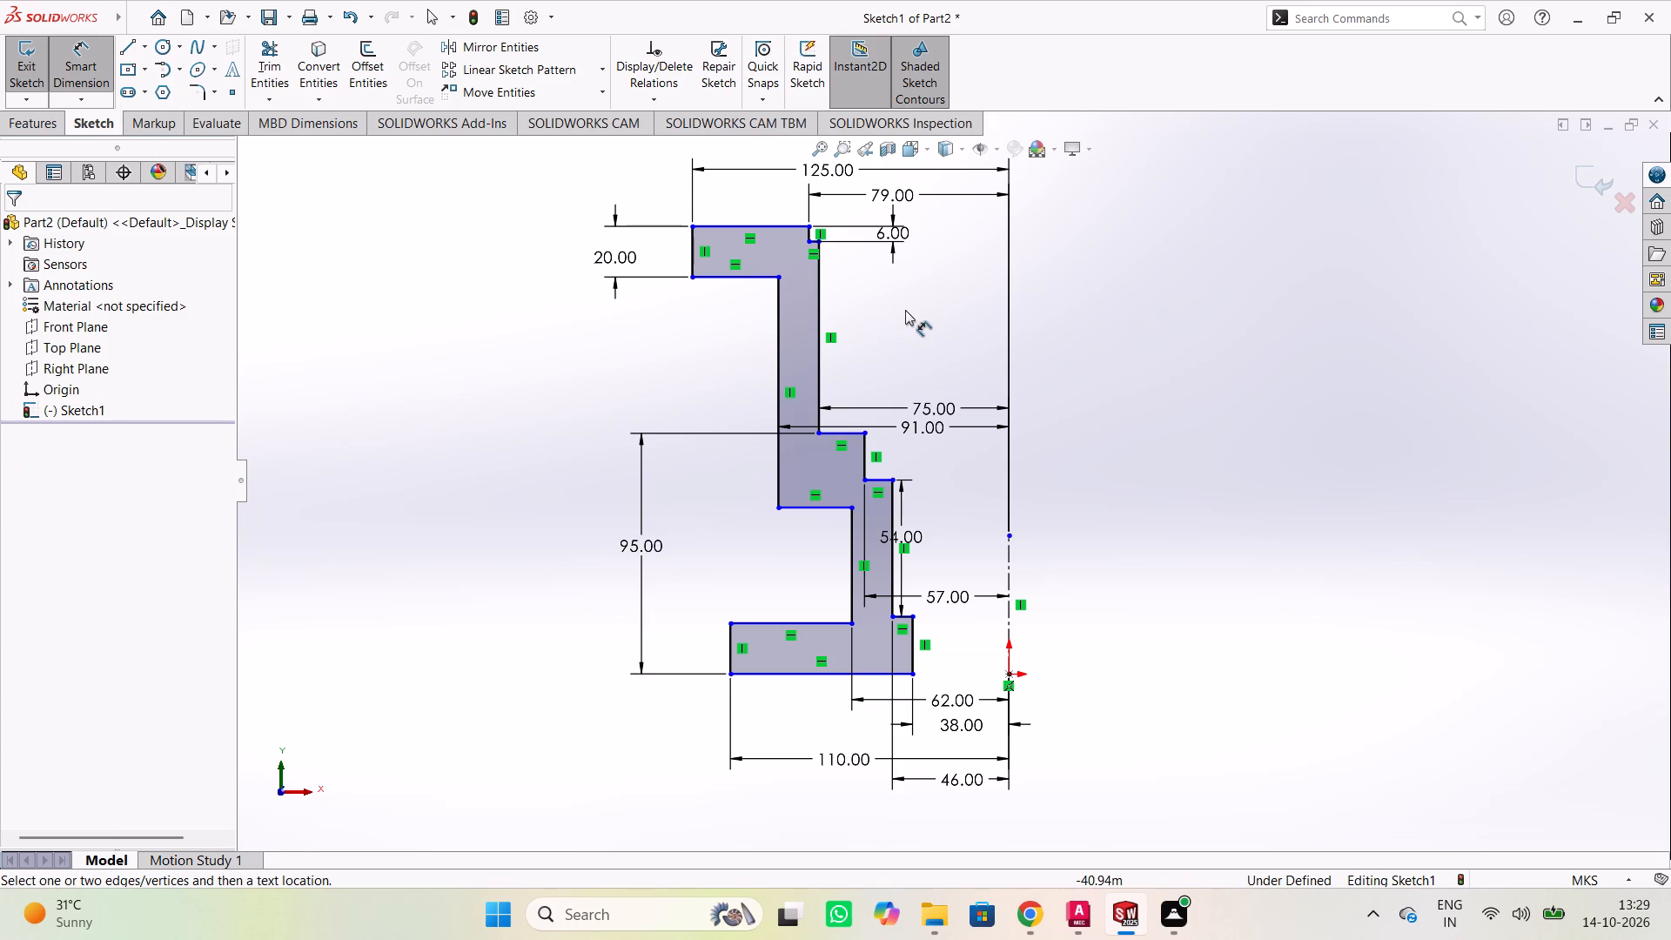
Dimension the short vertical wall just below the ledge at the foot of the upper bore as 10 m.
left_click(864, 463)
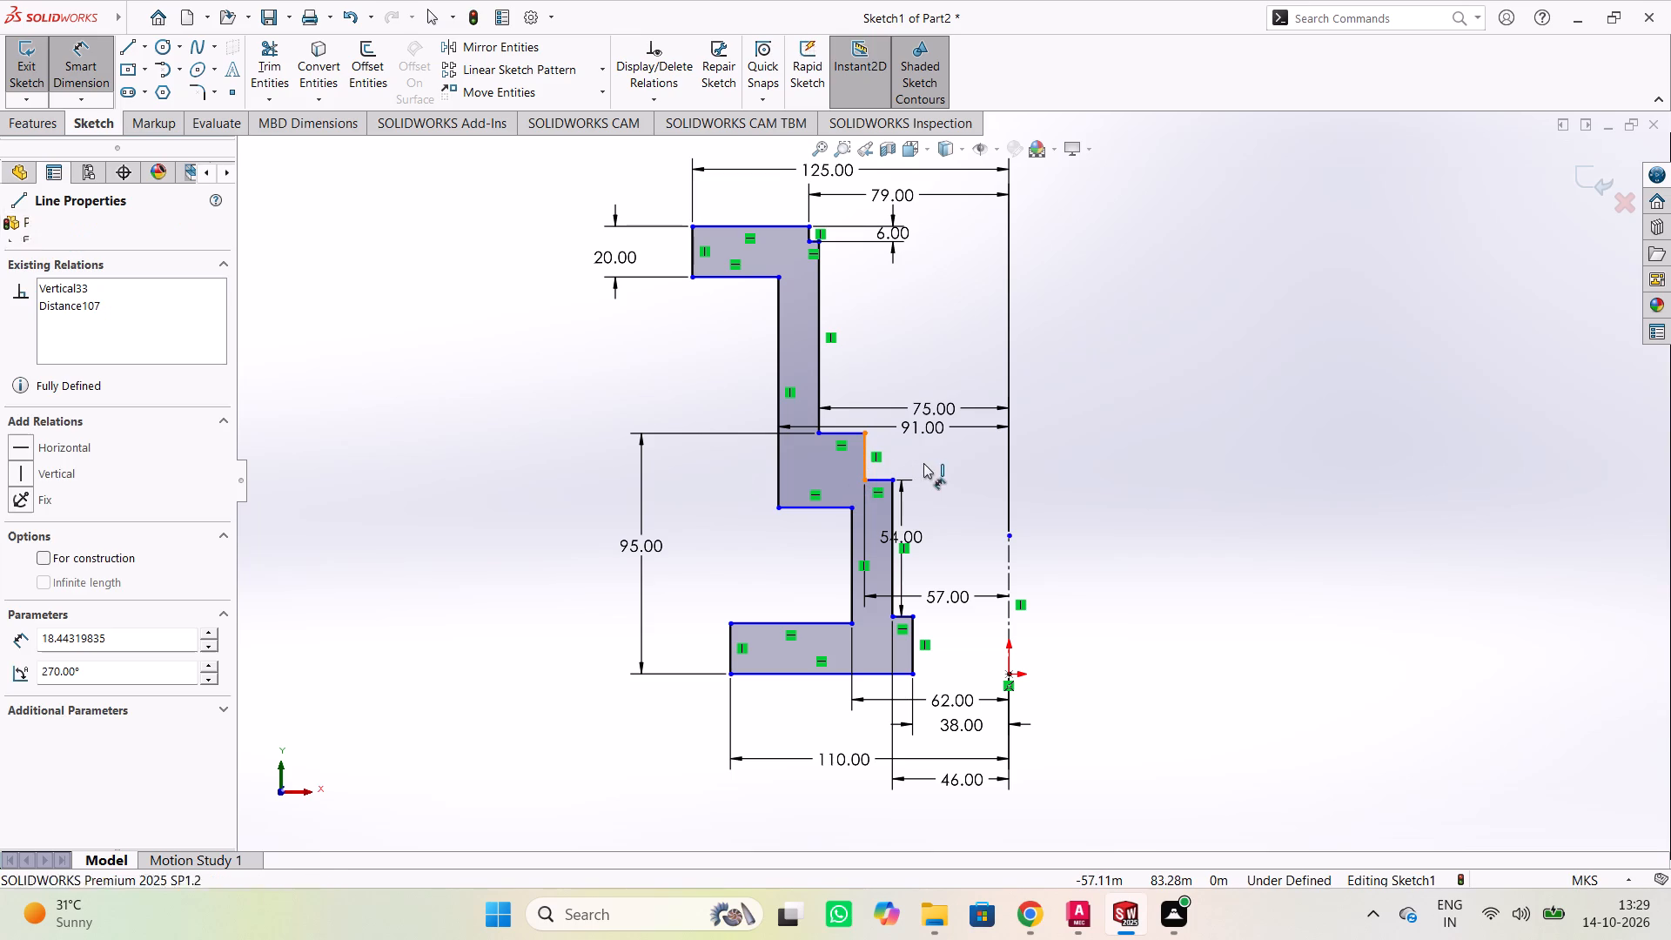
left_click(929, 459)
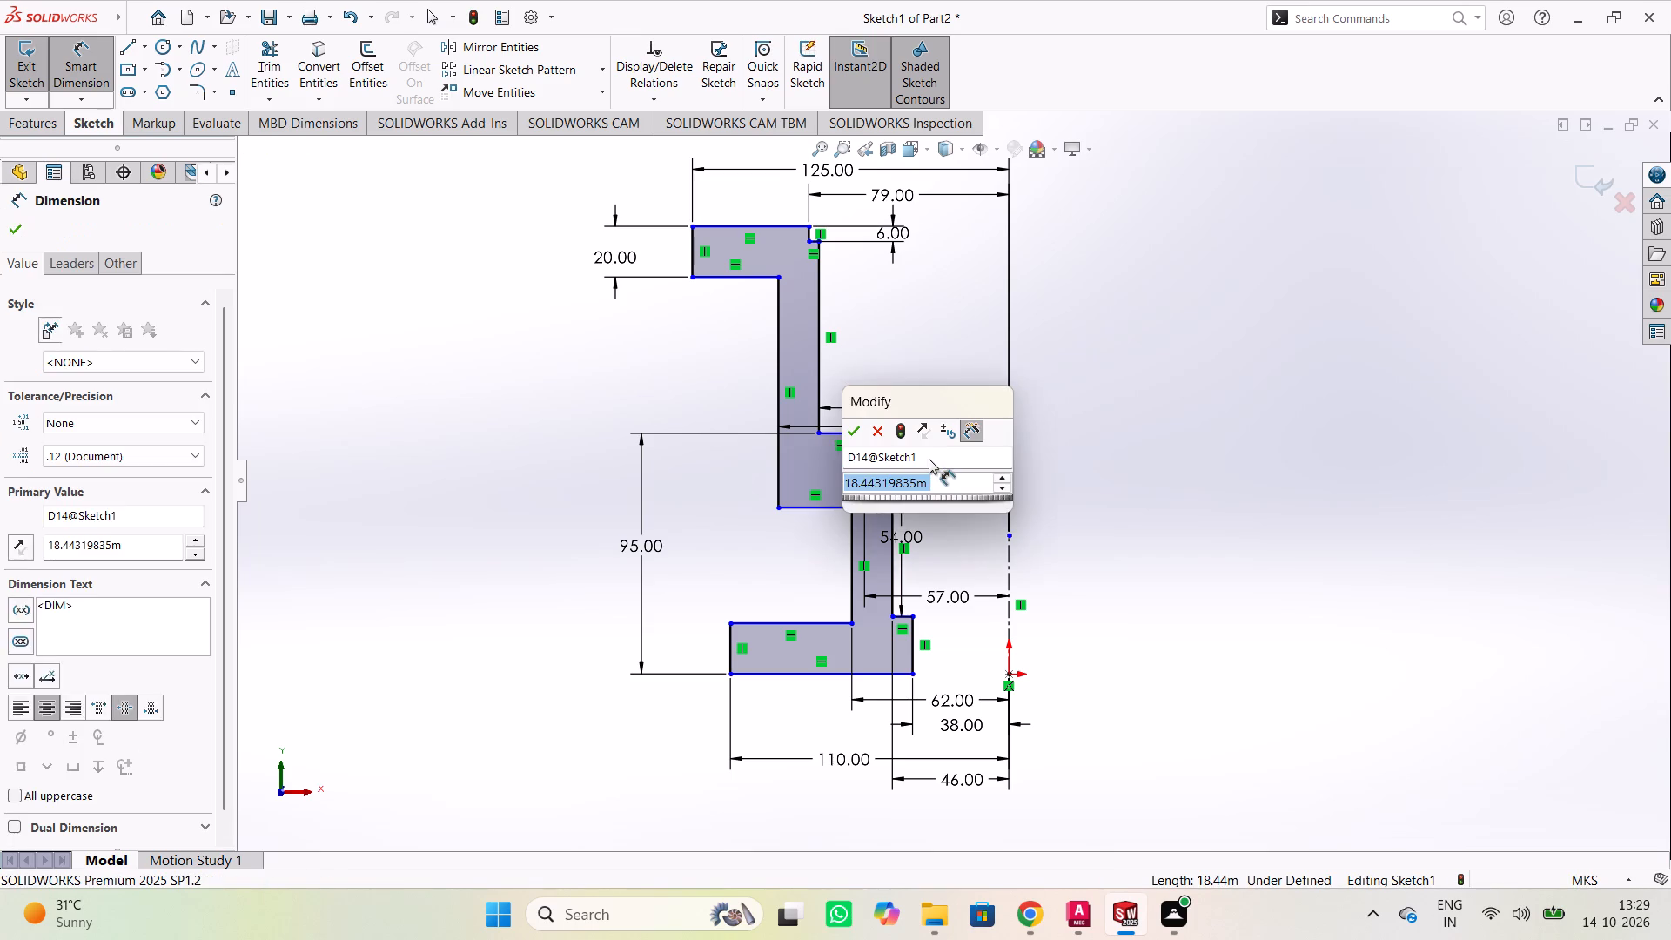
type("10")
key("Return")
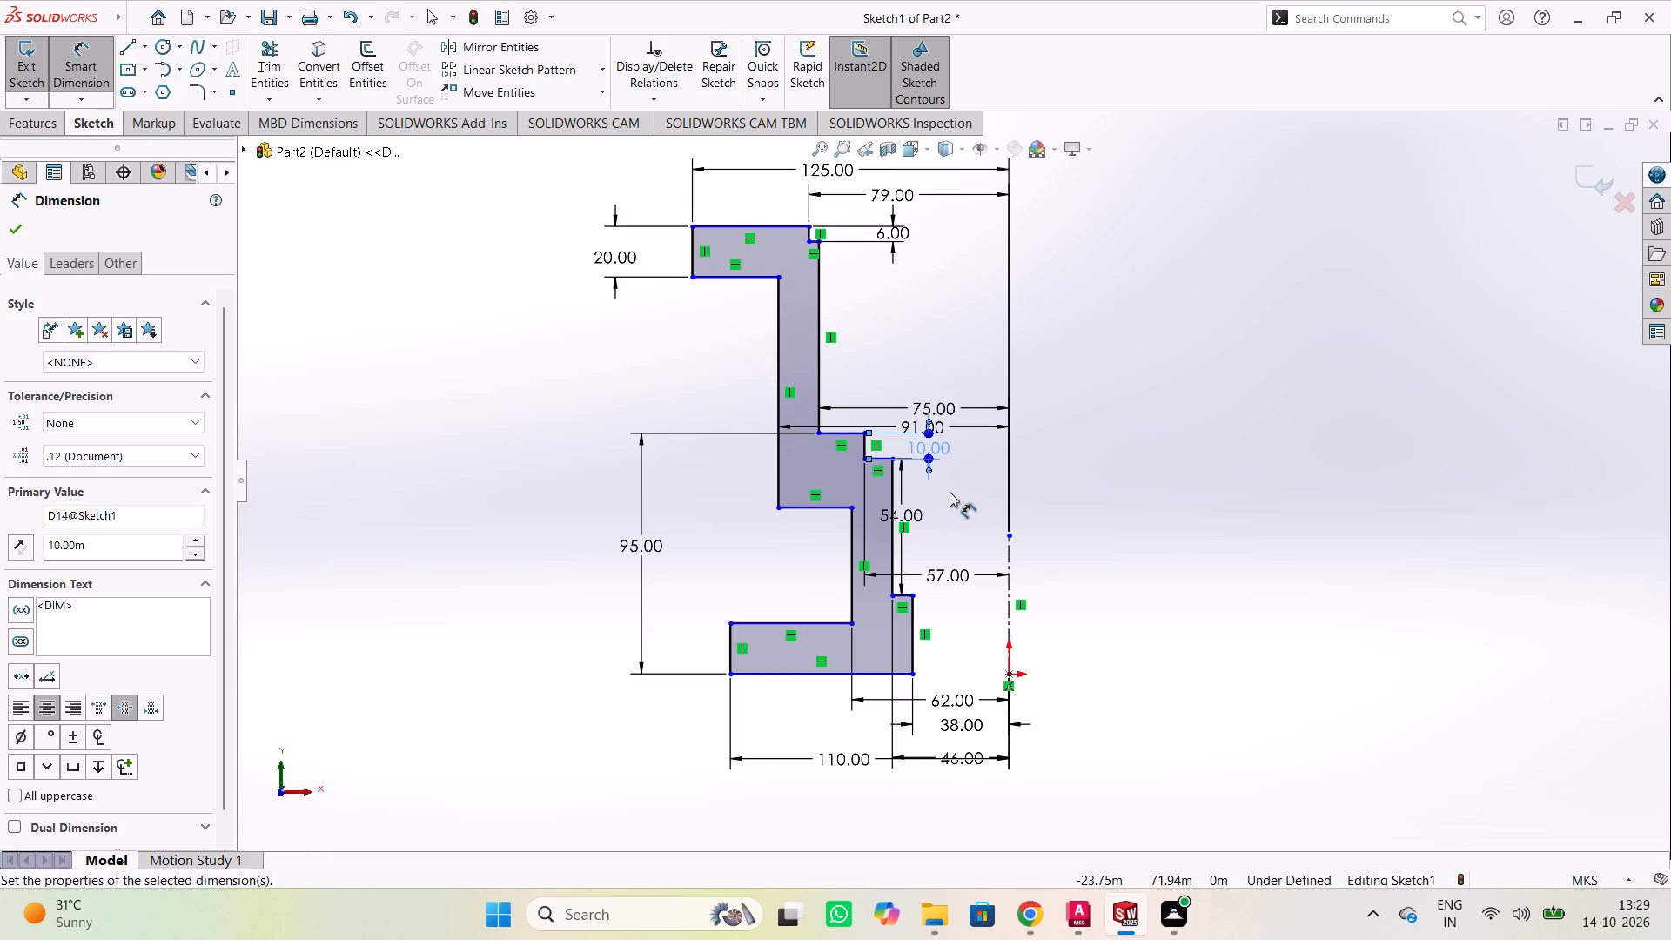
left_click_drag(950, 492, 956, 502)
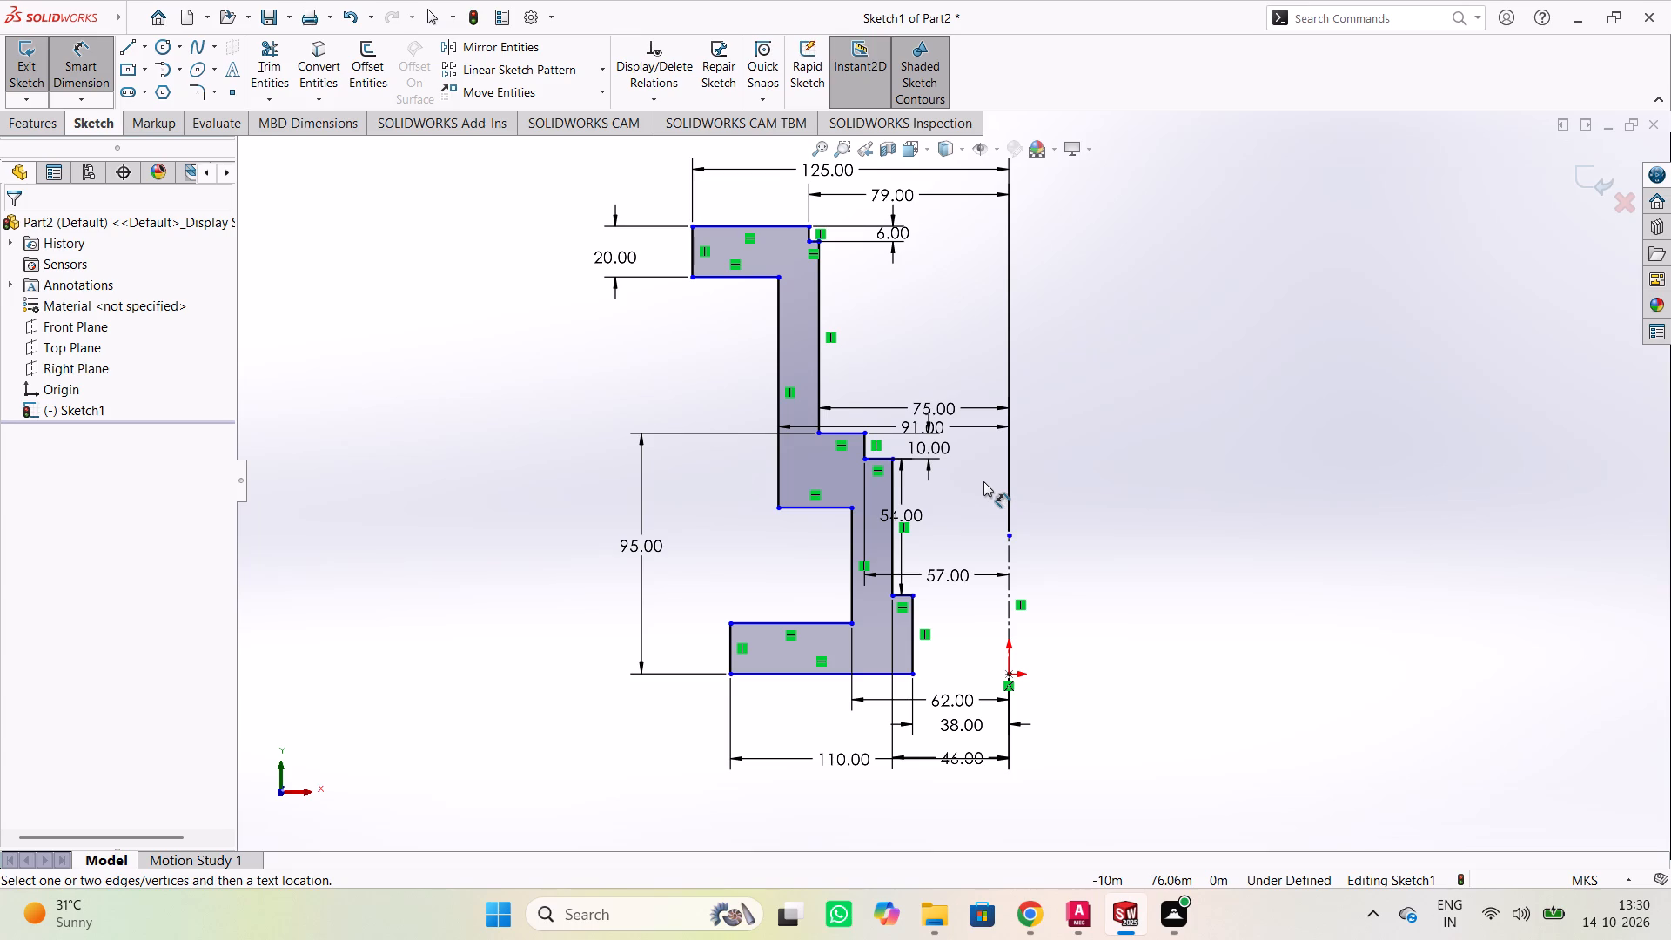
Dimension the profile's overall height from the top flange's upper edge to the bottom edge as 270 m.
scroll(879, 446, "down", 2)
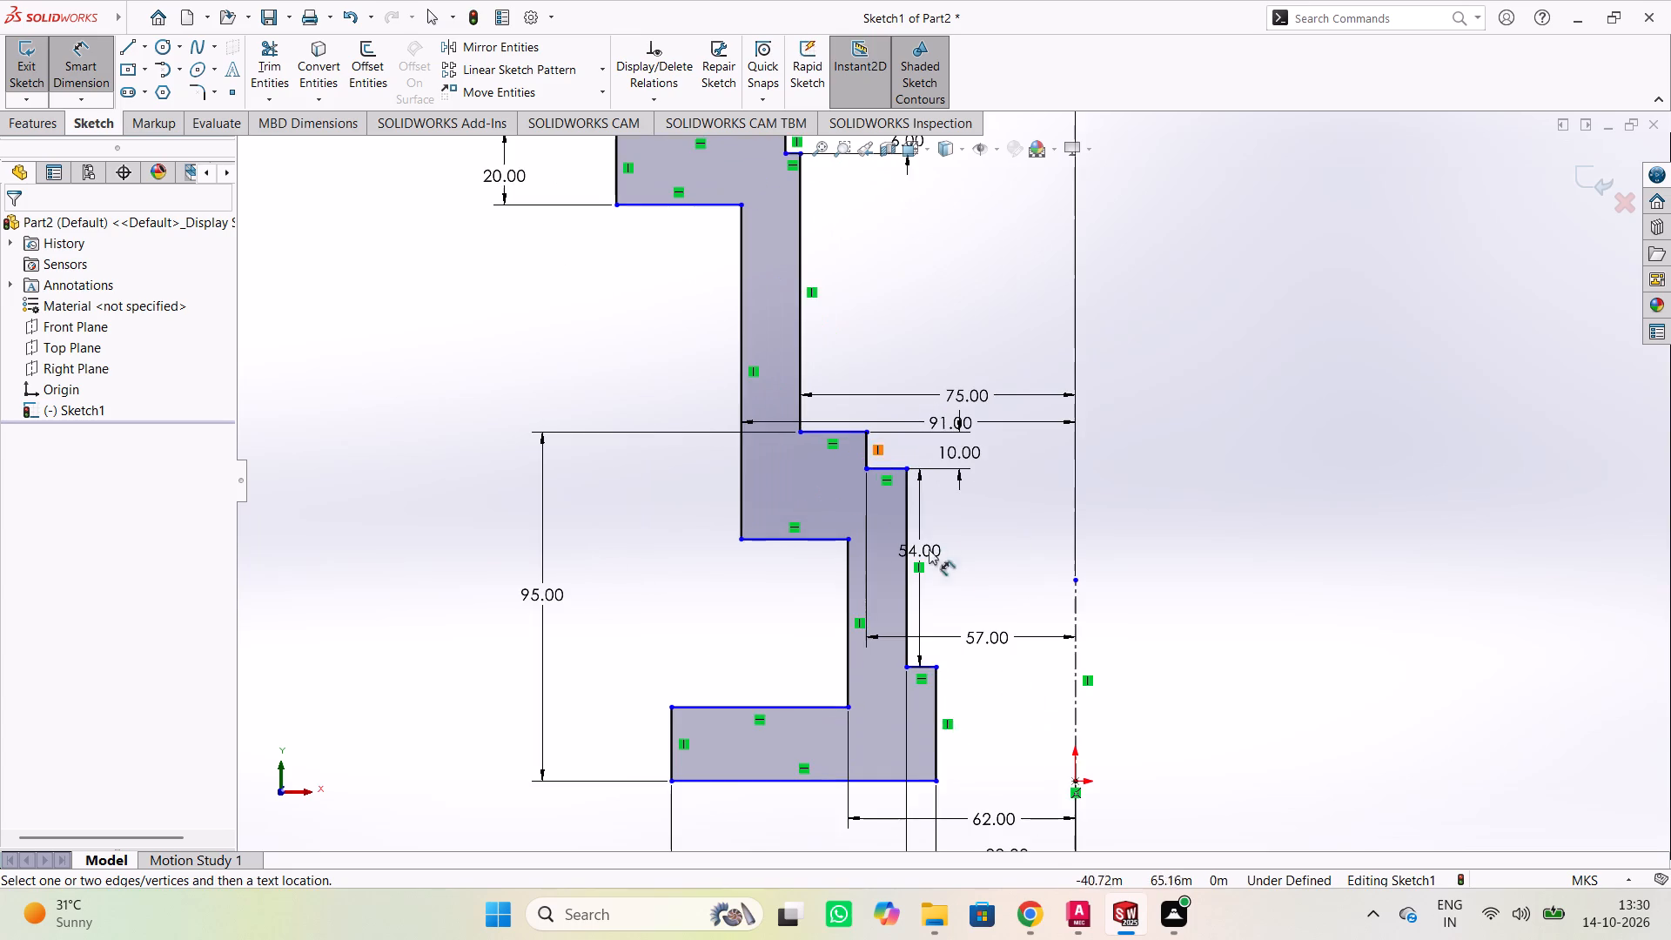
scroll(943, 581, "down", 3)
scroll(950, 569, "up", 4)
scroll(842, 286, "down", 2)
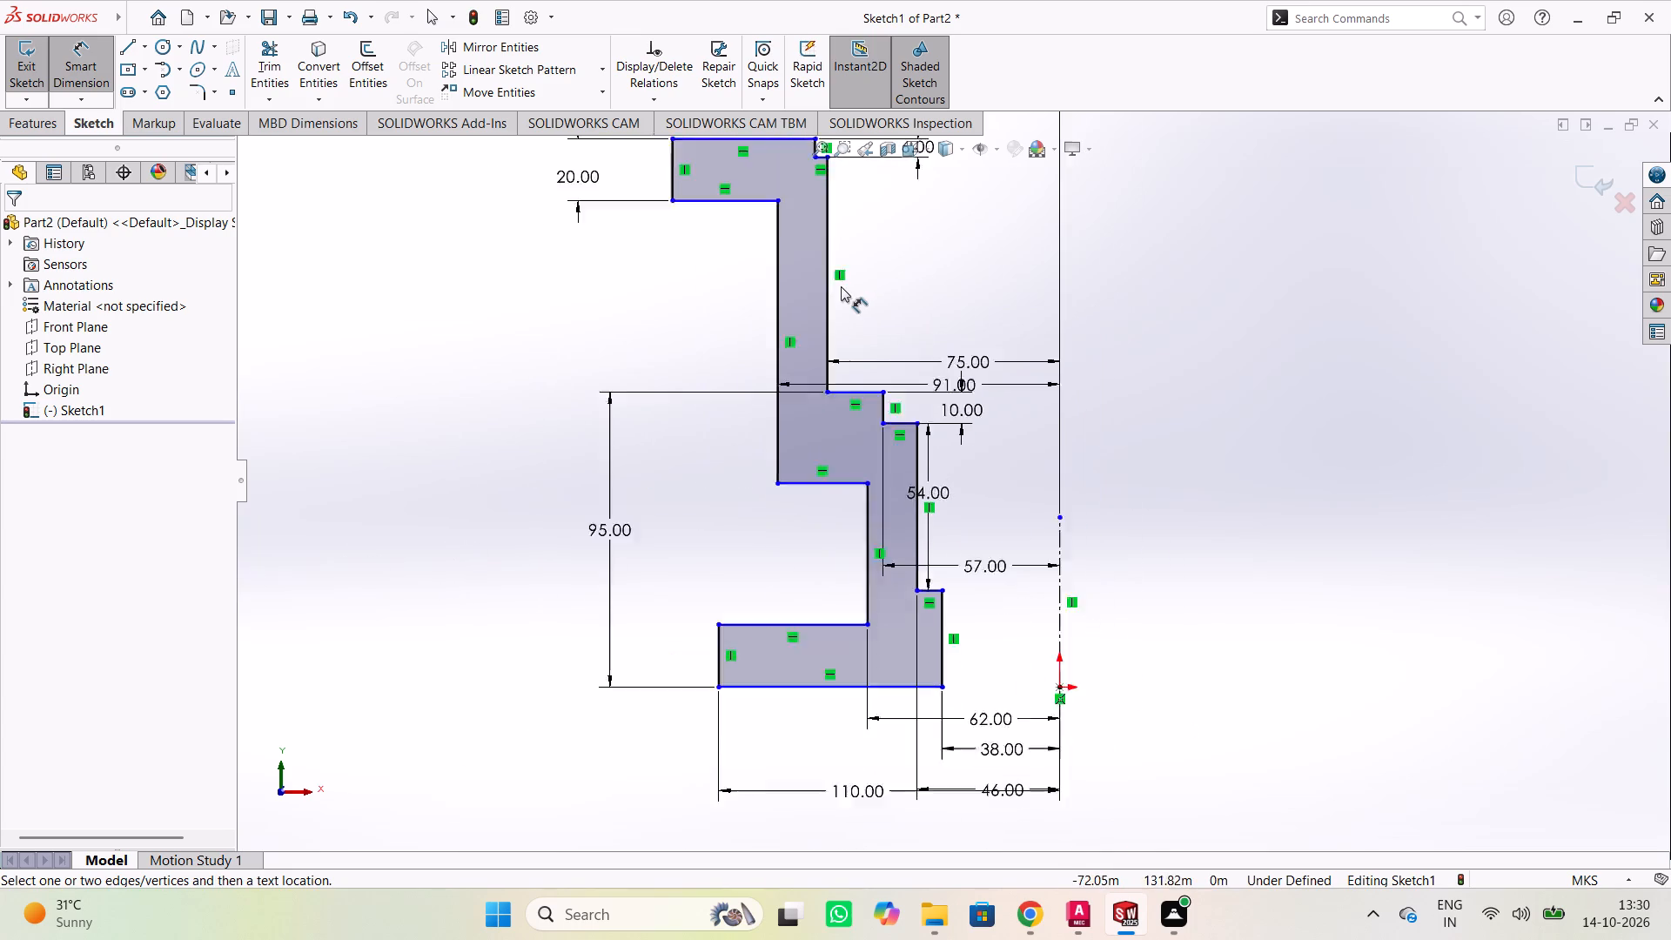
scroll(843, 286, "up", 3)
scroll(926, 310, "down", 1)
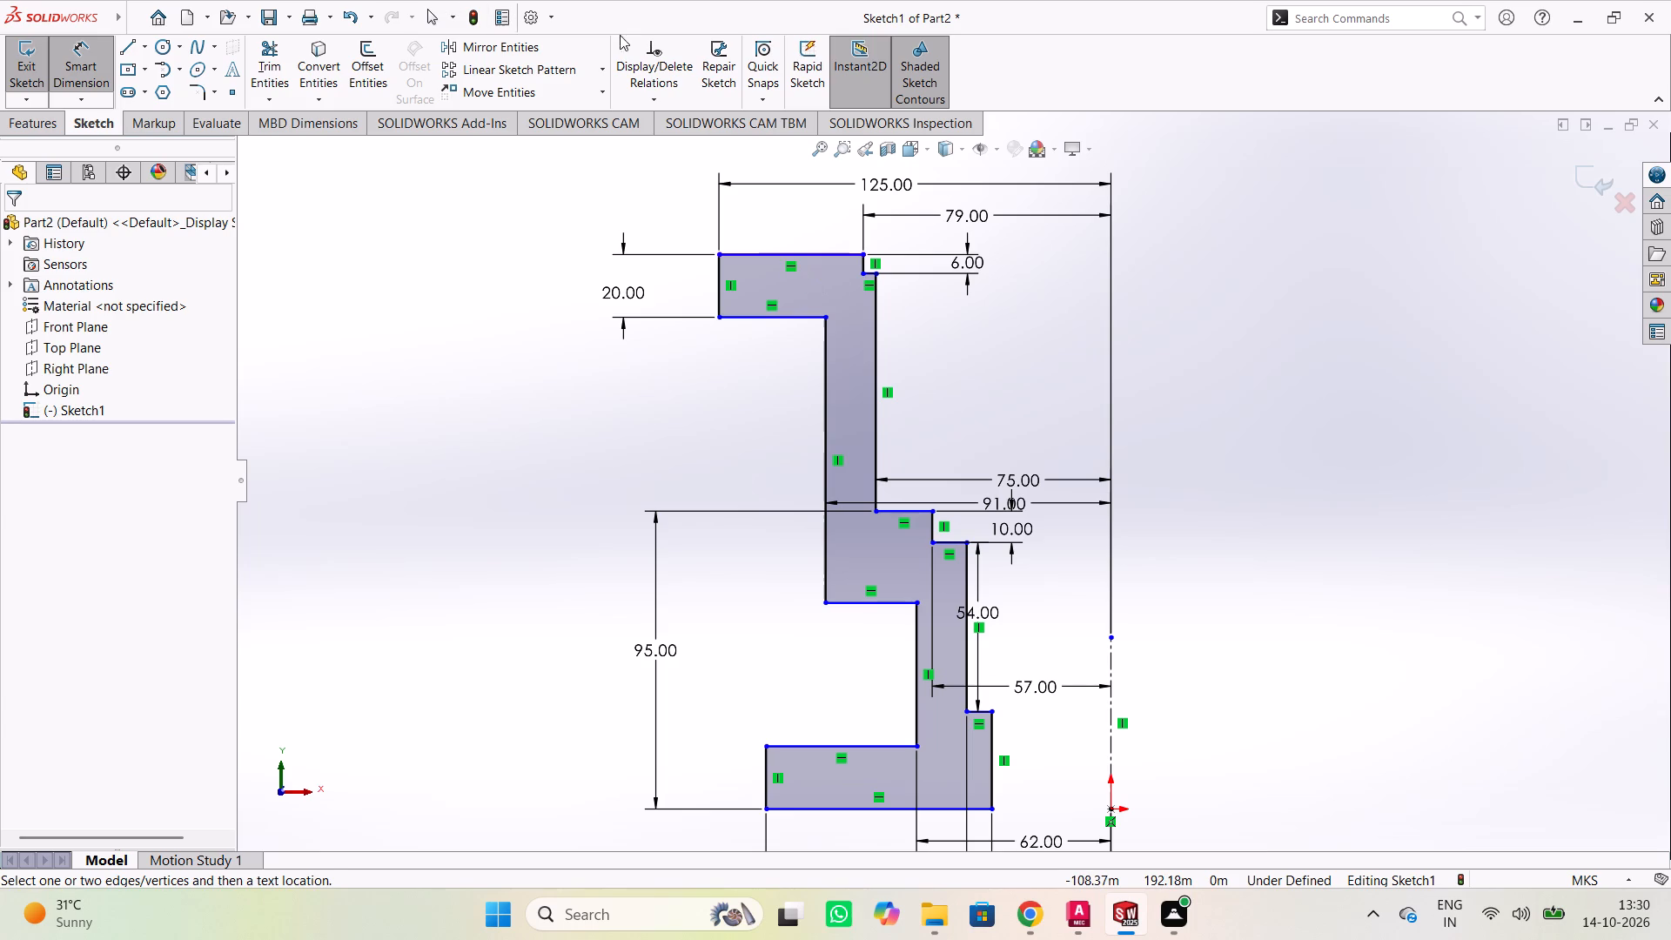
left_click(817, 250)
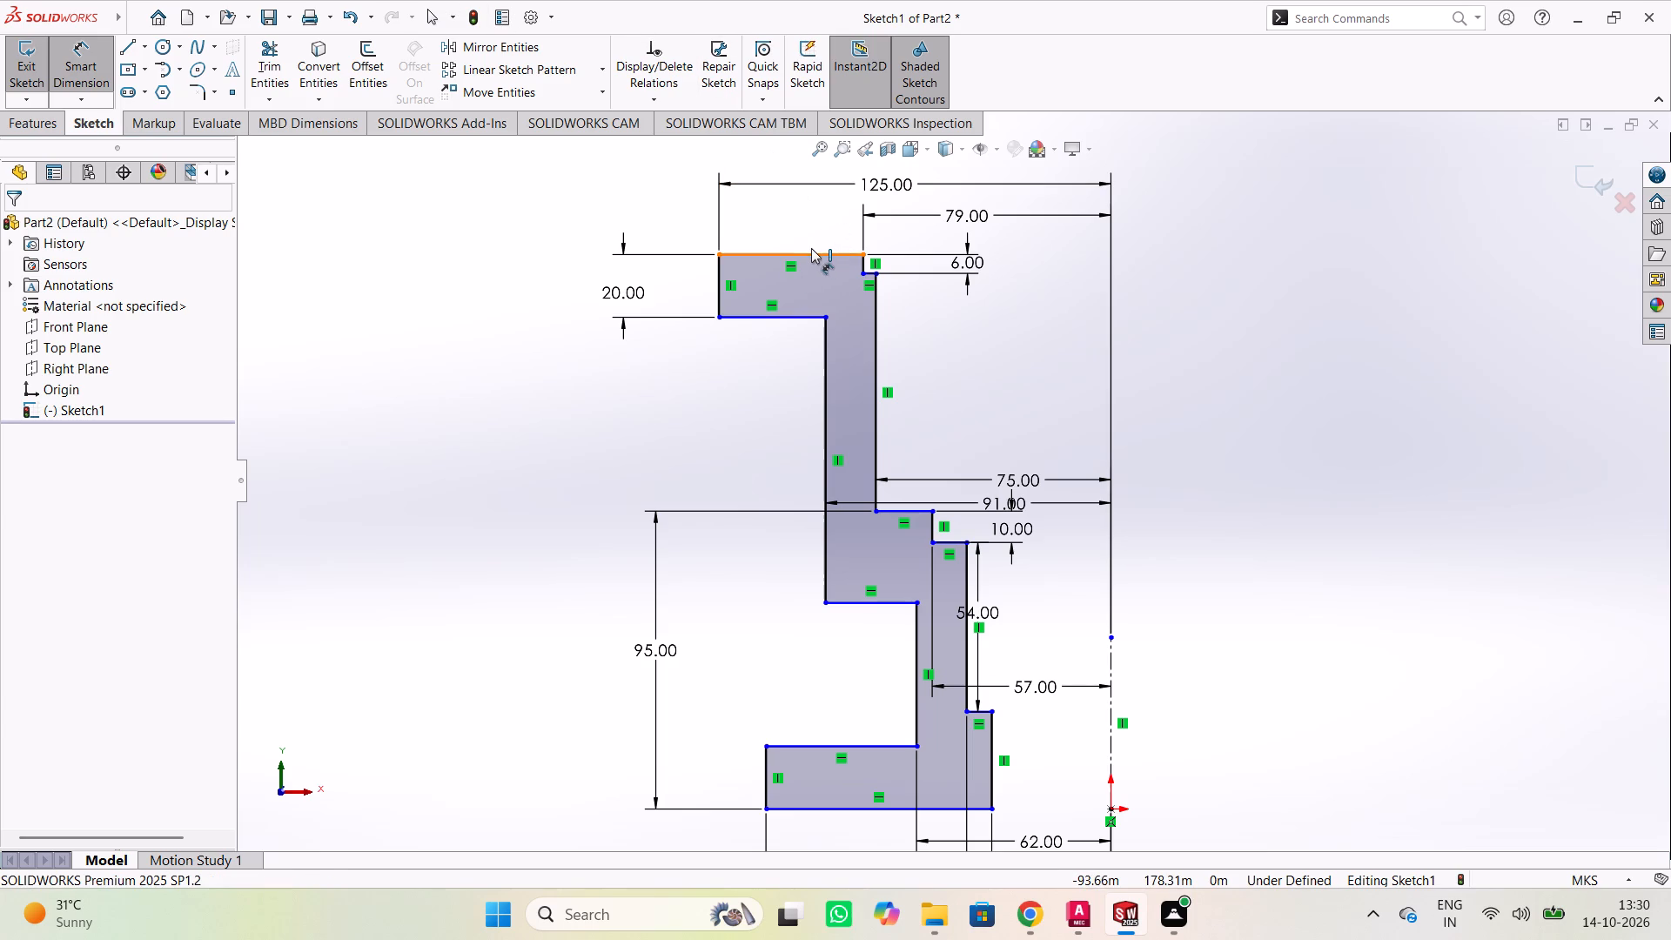
scroll(800, 248, "down", 1)
scroll(742, 345, "down", 2)
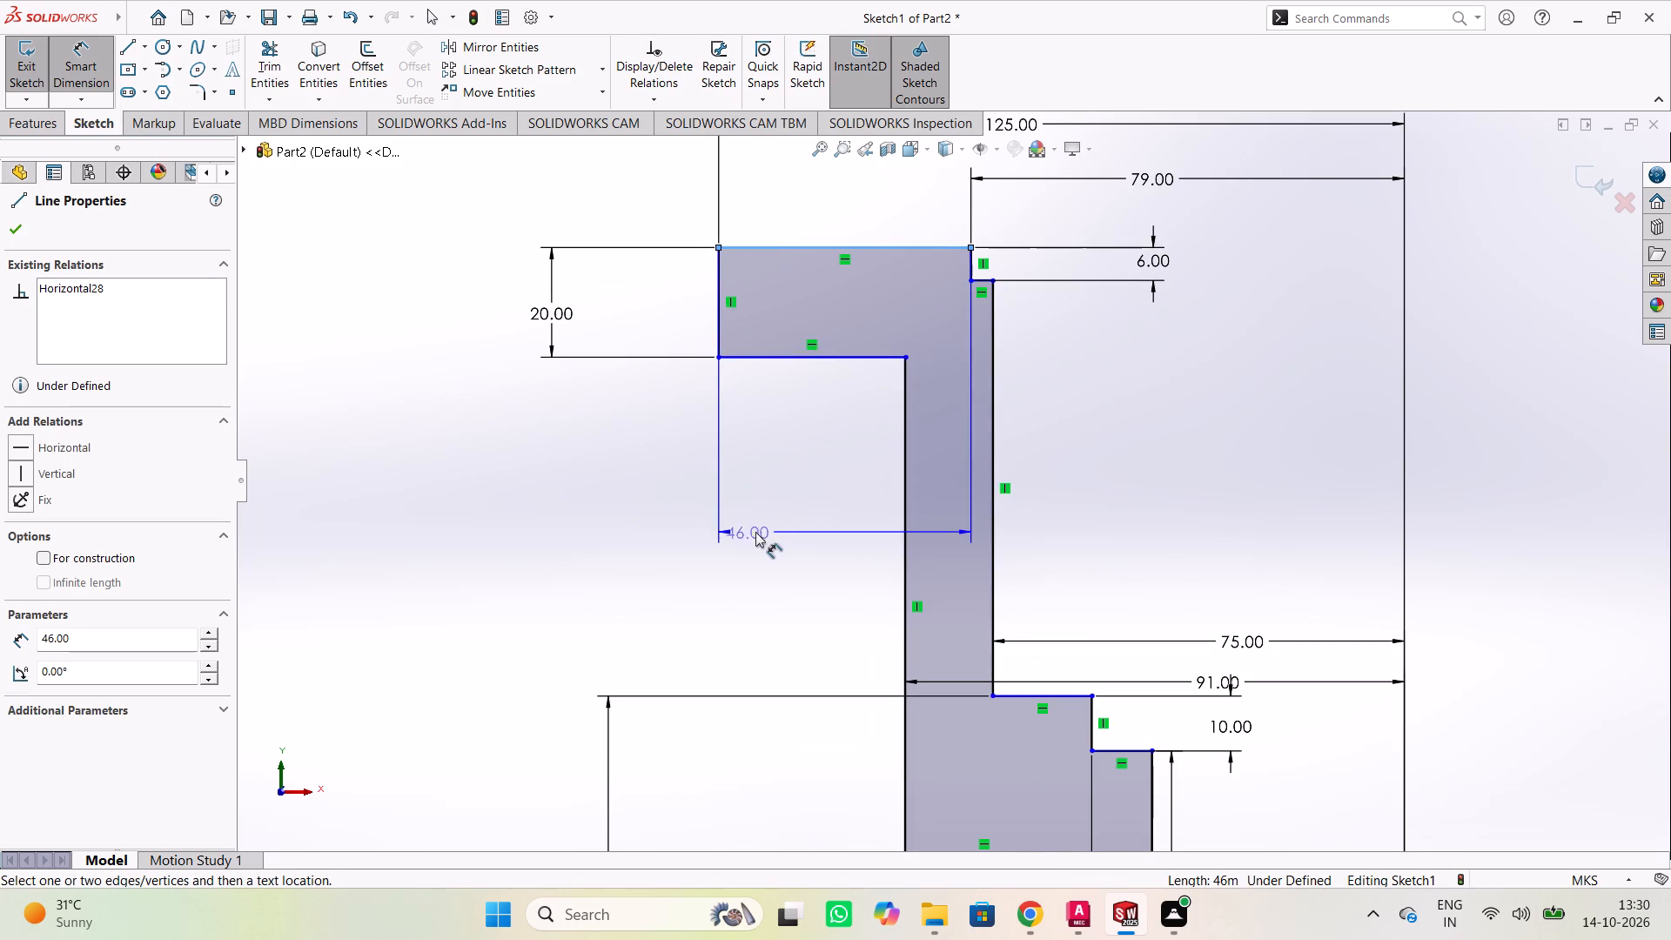
scroll(755, 532, "up", 4)
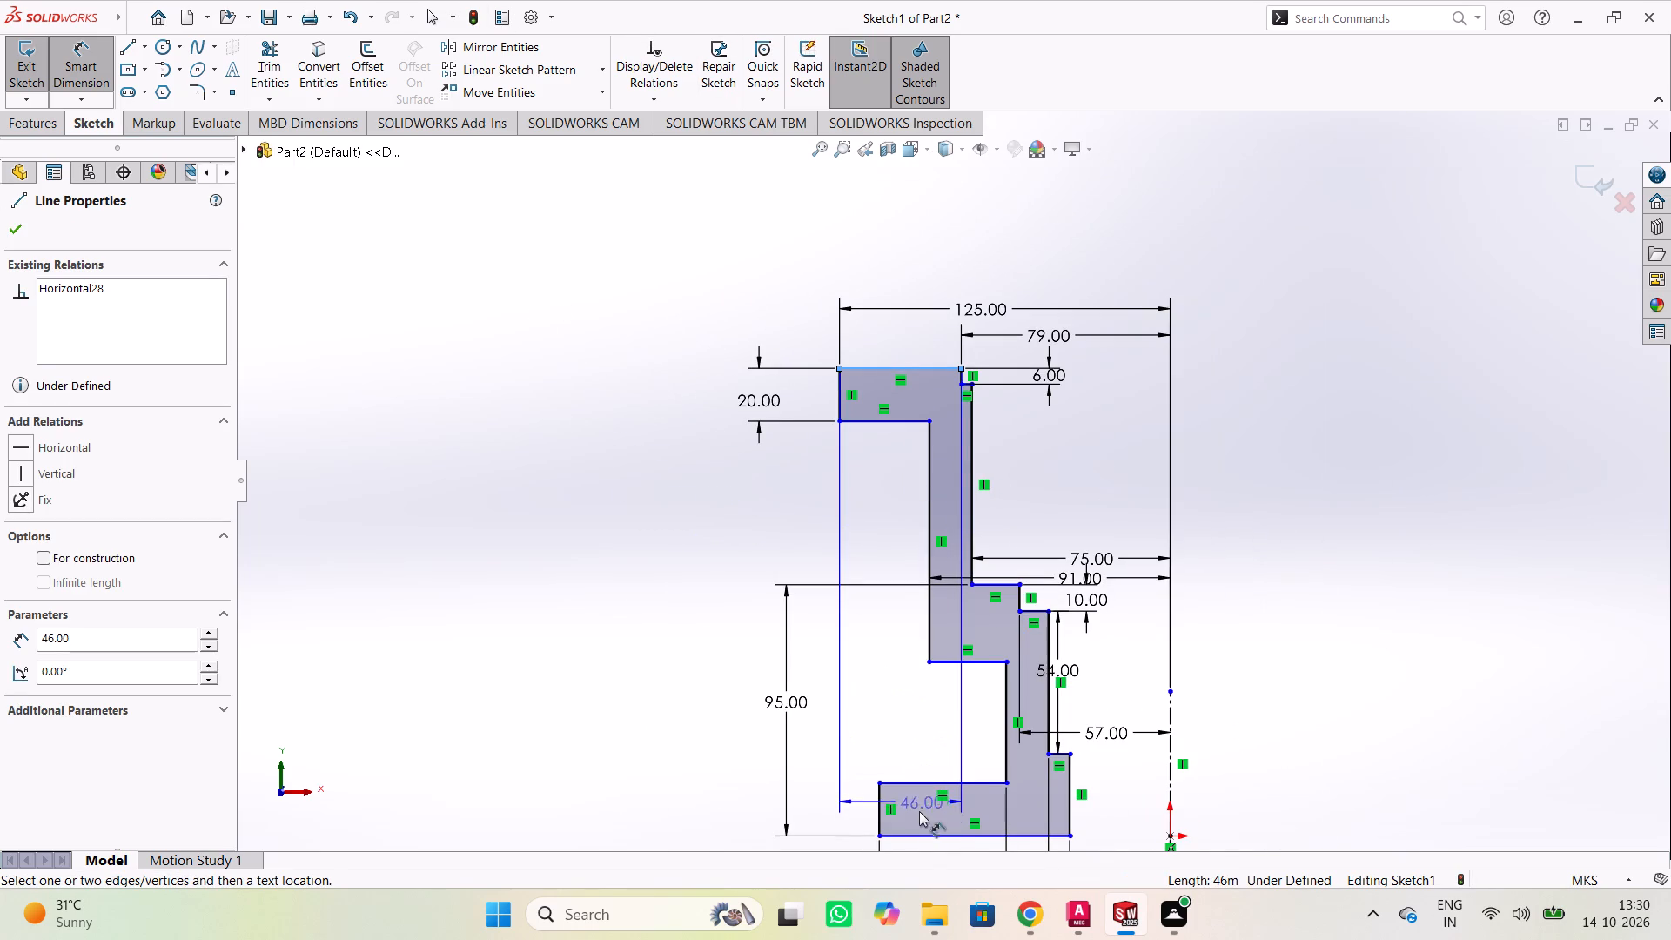
left_click(922, 836)
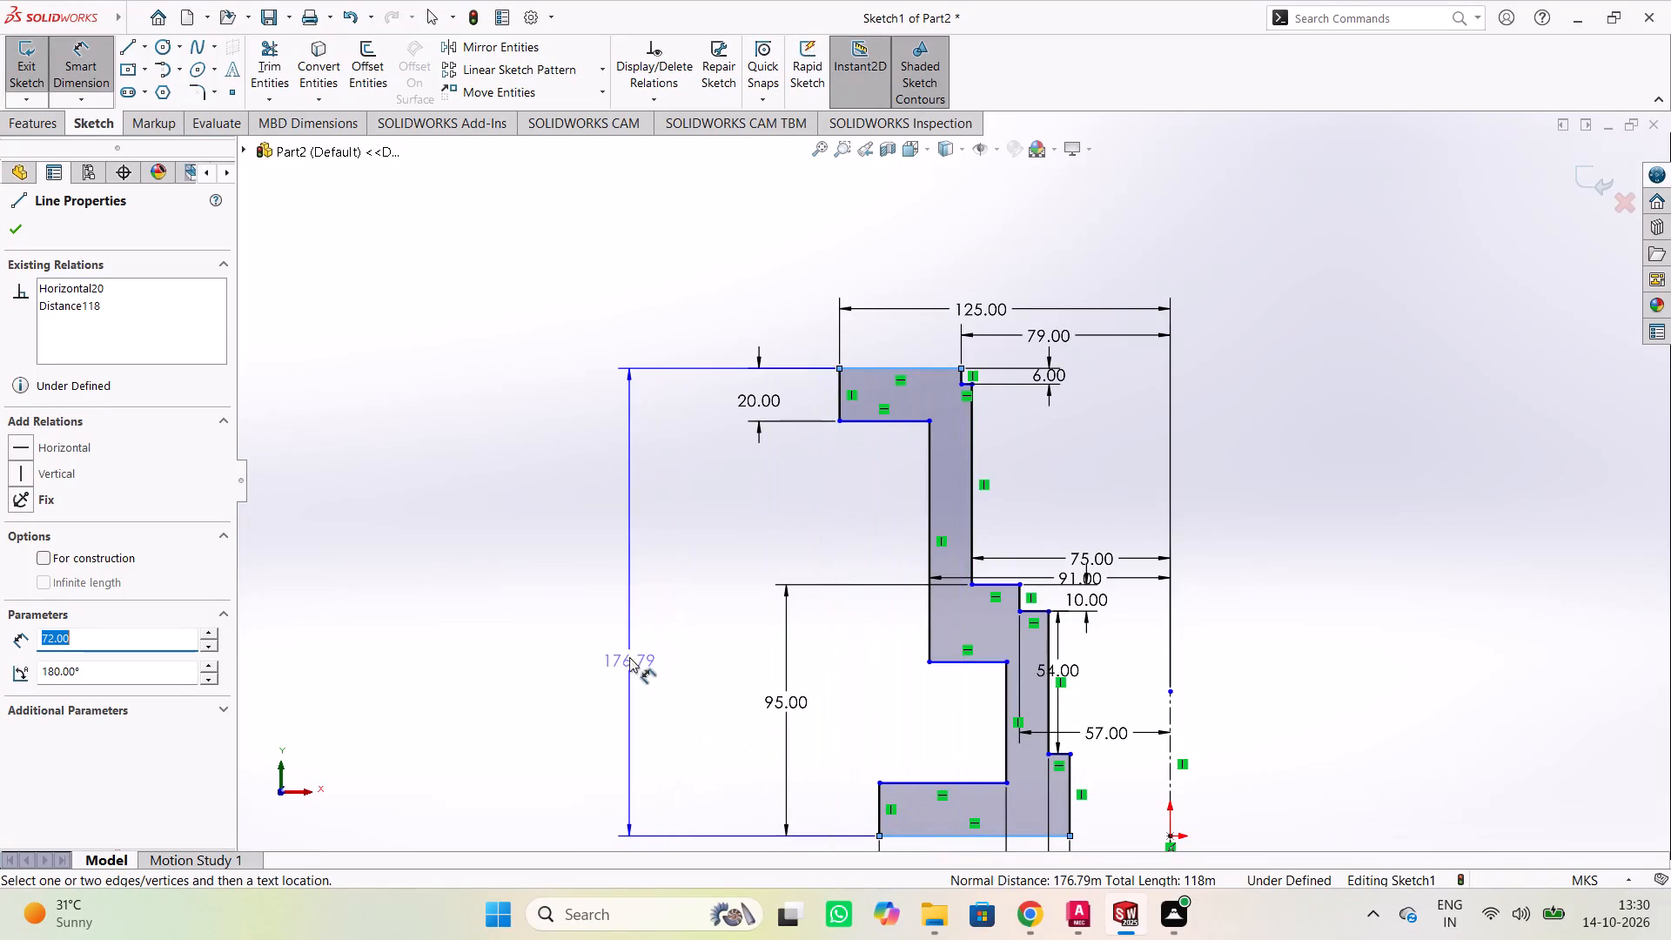
left_click(634, 609)
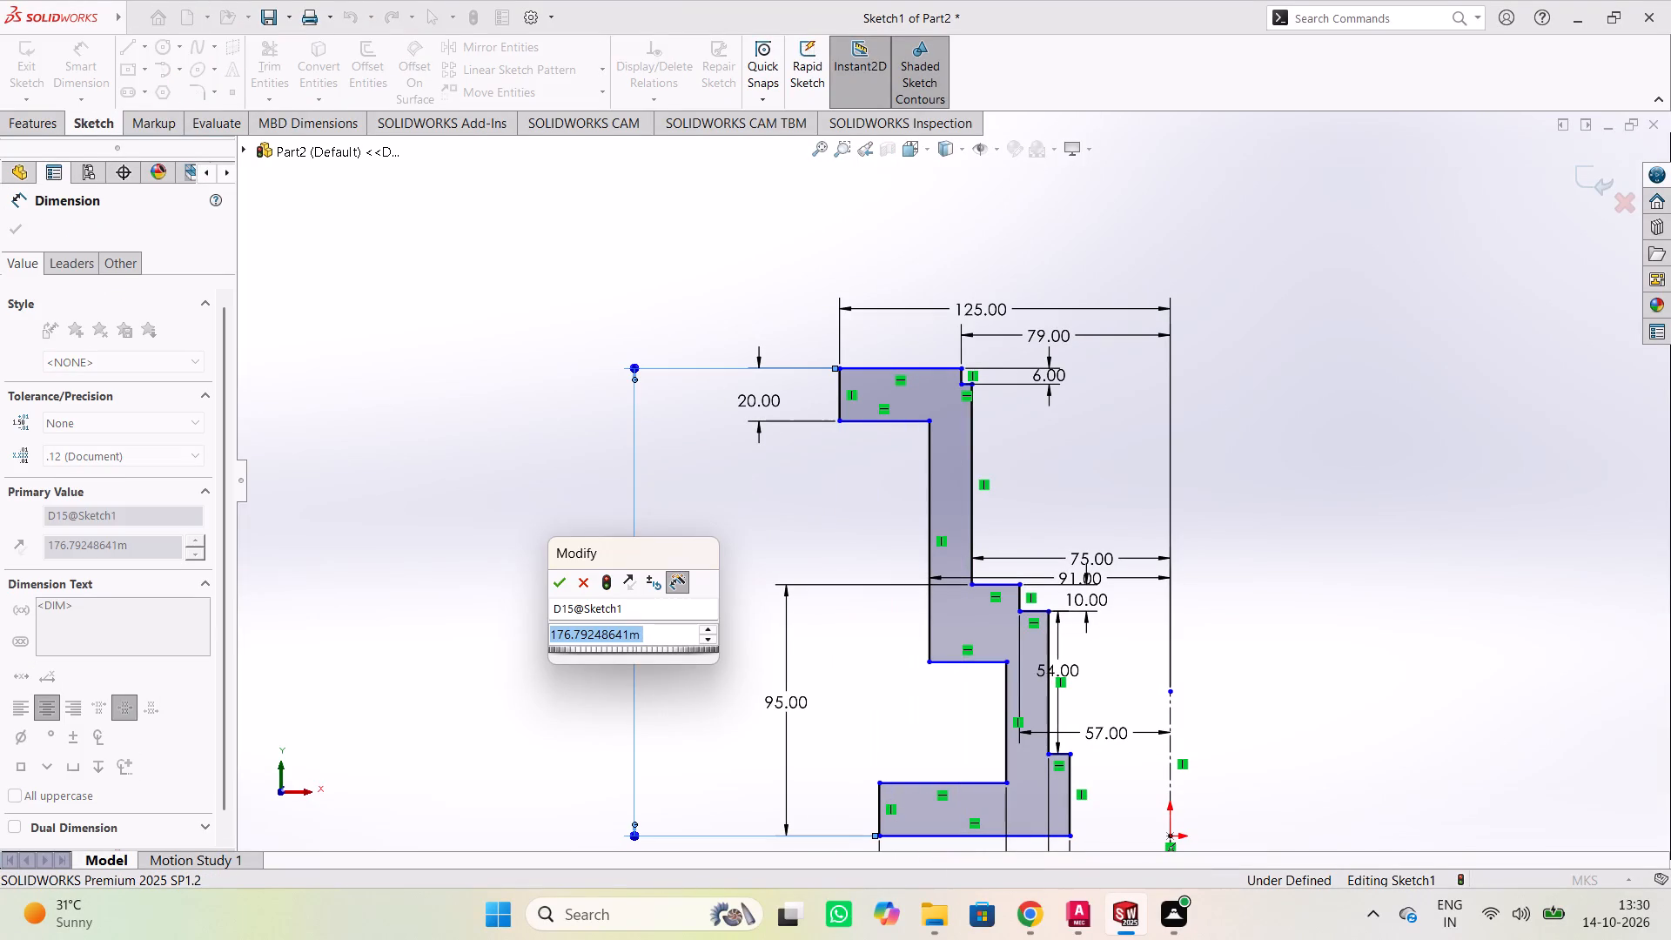
type("270")
key("Return")
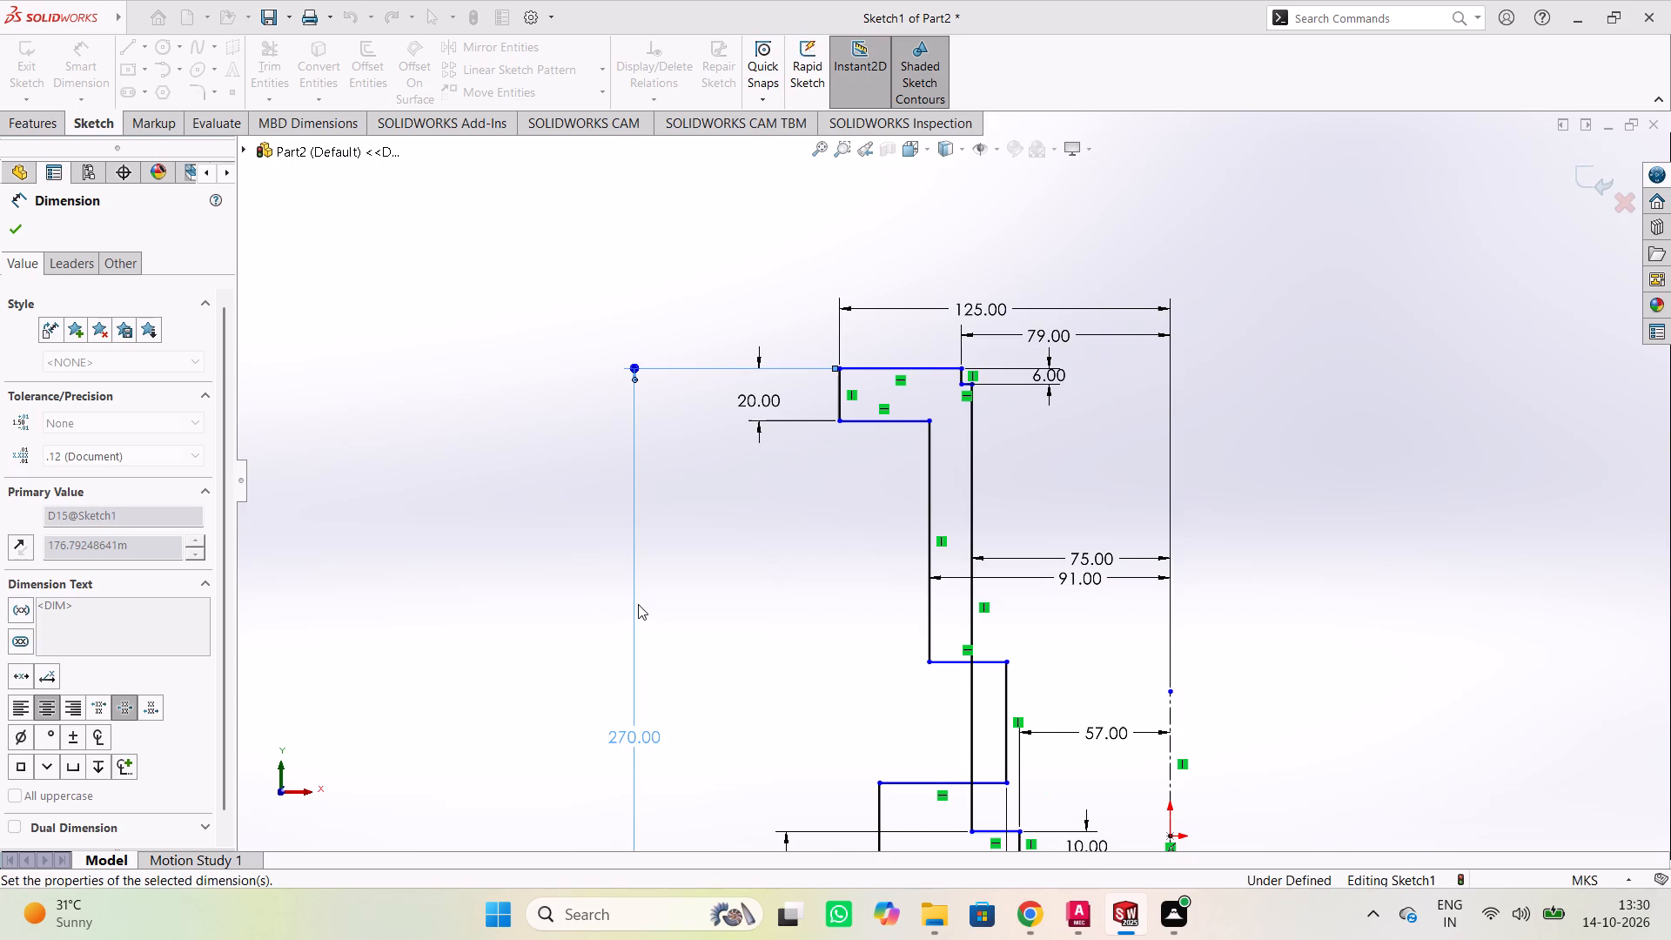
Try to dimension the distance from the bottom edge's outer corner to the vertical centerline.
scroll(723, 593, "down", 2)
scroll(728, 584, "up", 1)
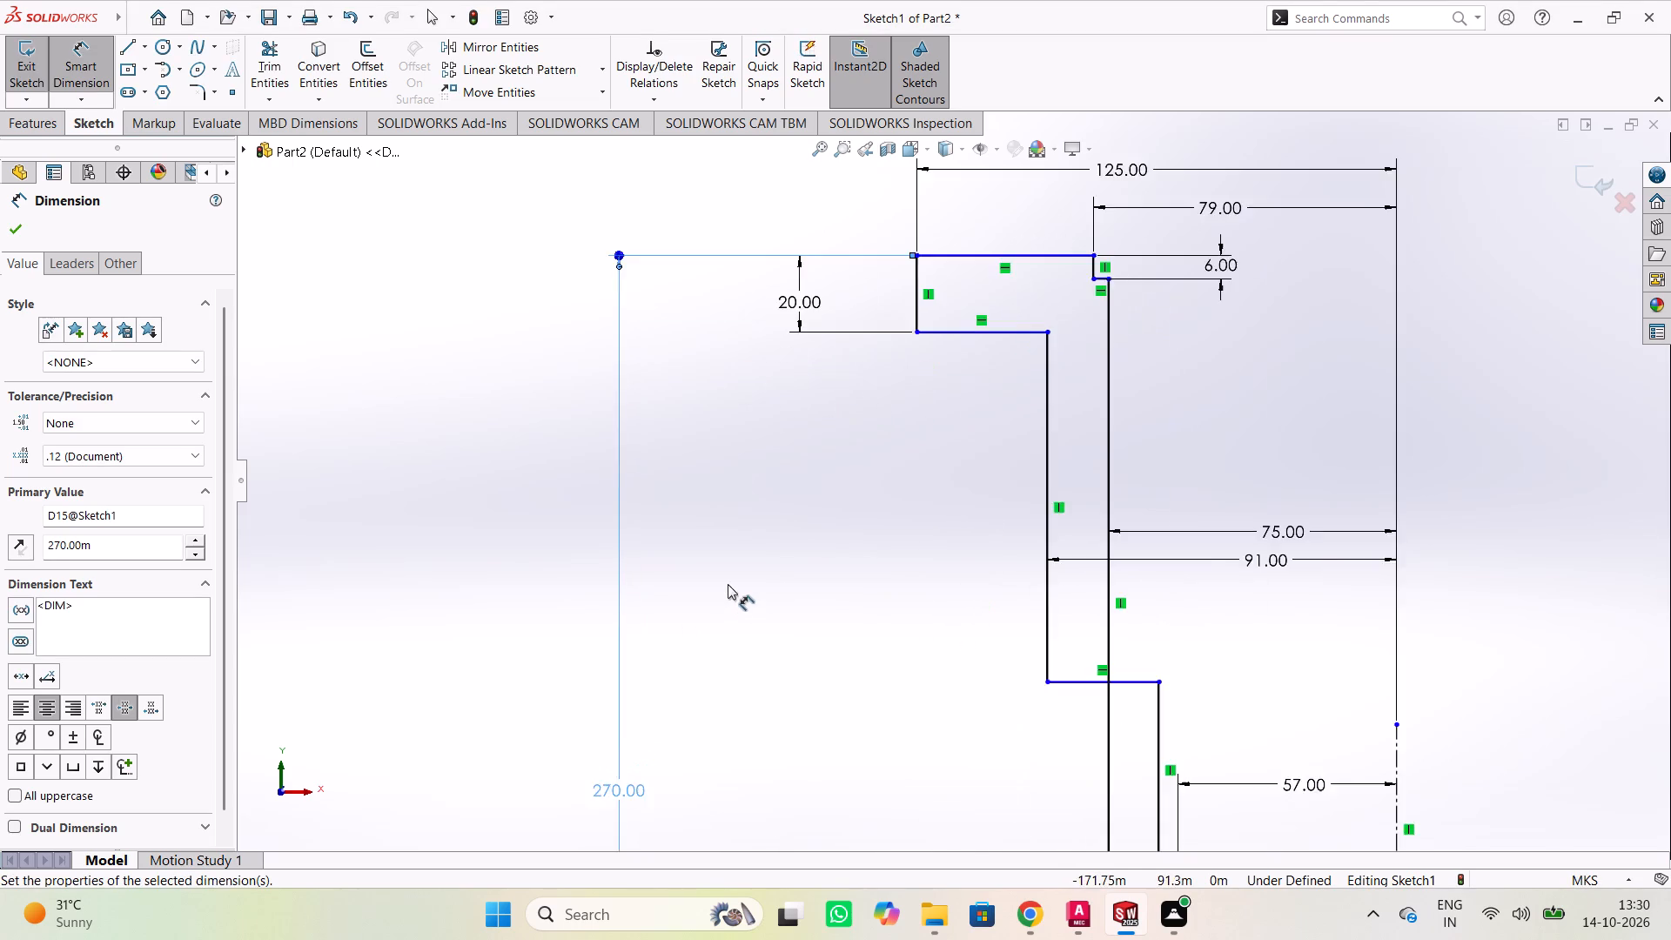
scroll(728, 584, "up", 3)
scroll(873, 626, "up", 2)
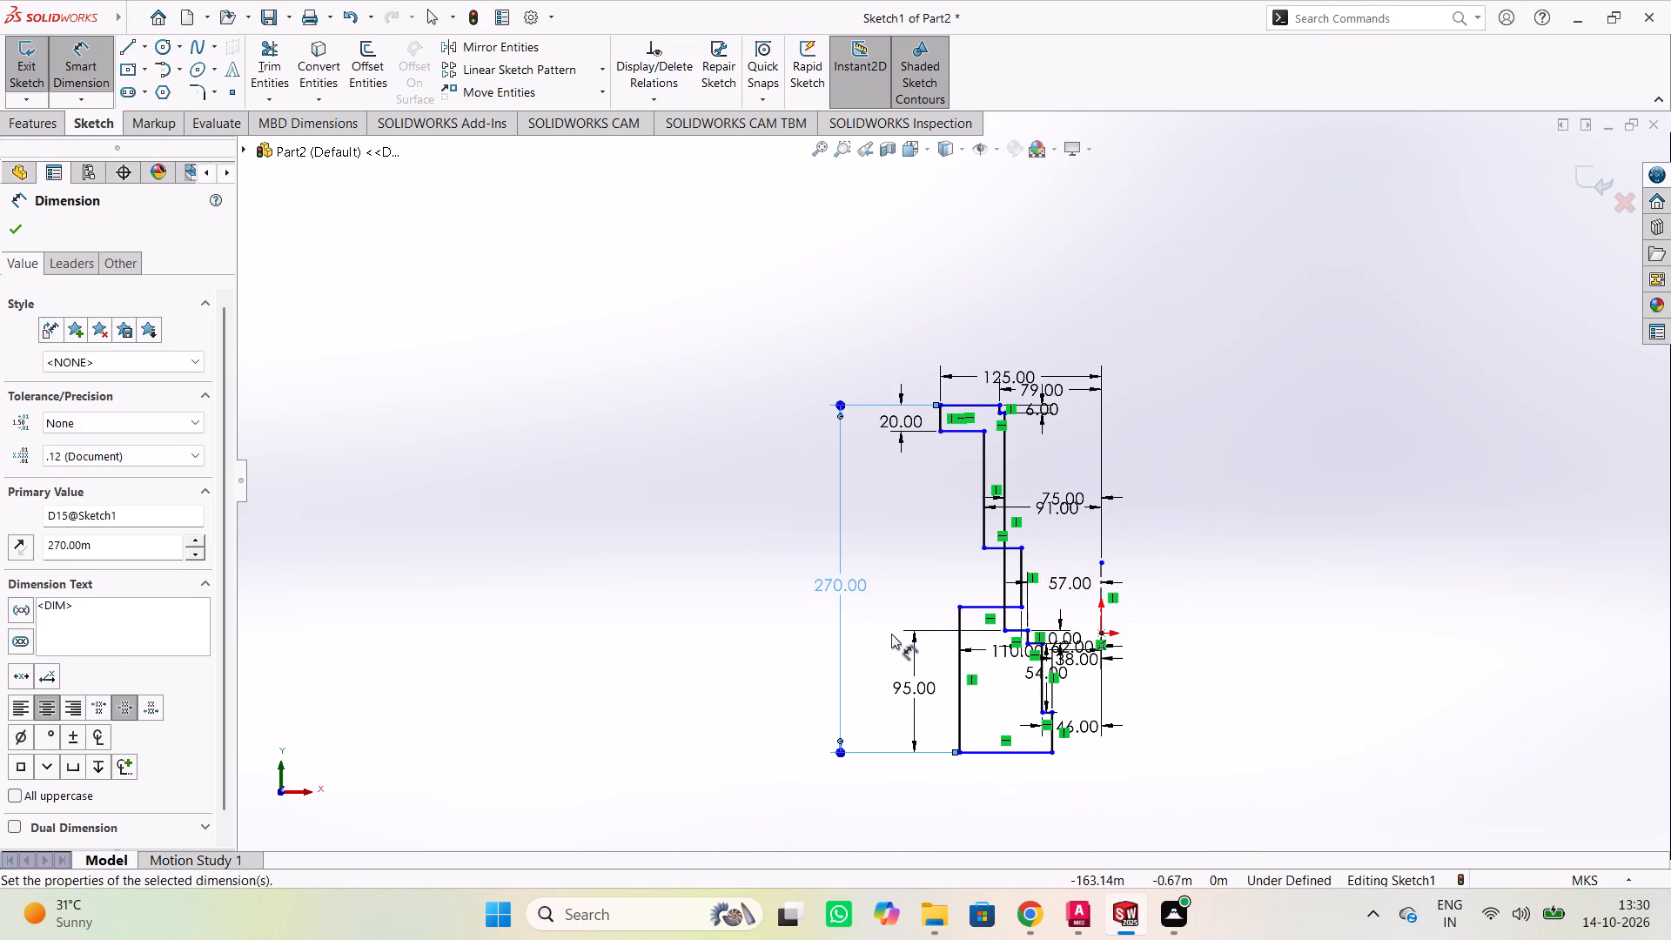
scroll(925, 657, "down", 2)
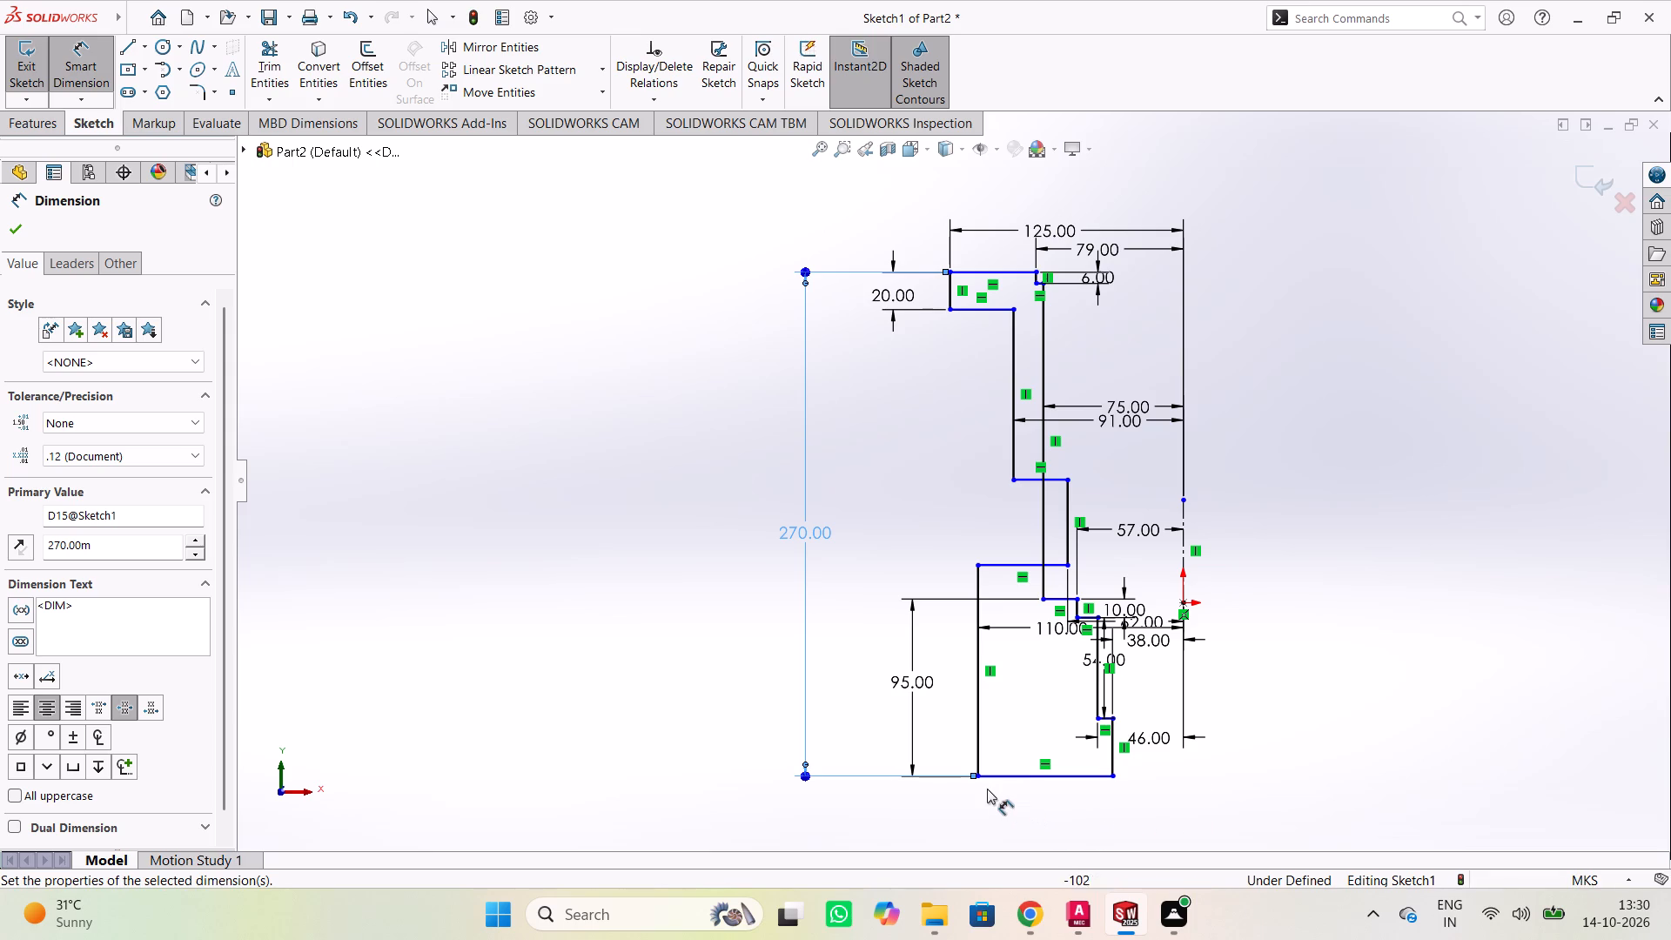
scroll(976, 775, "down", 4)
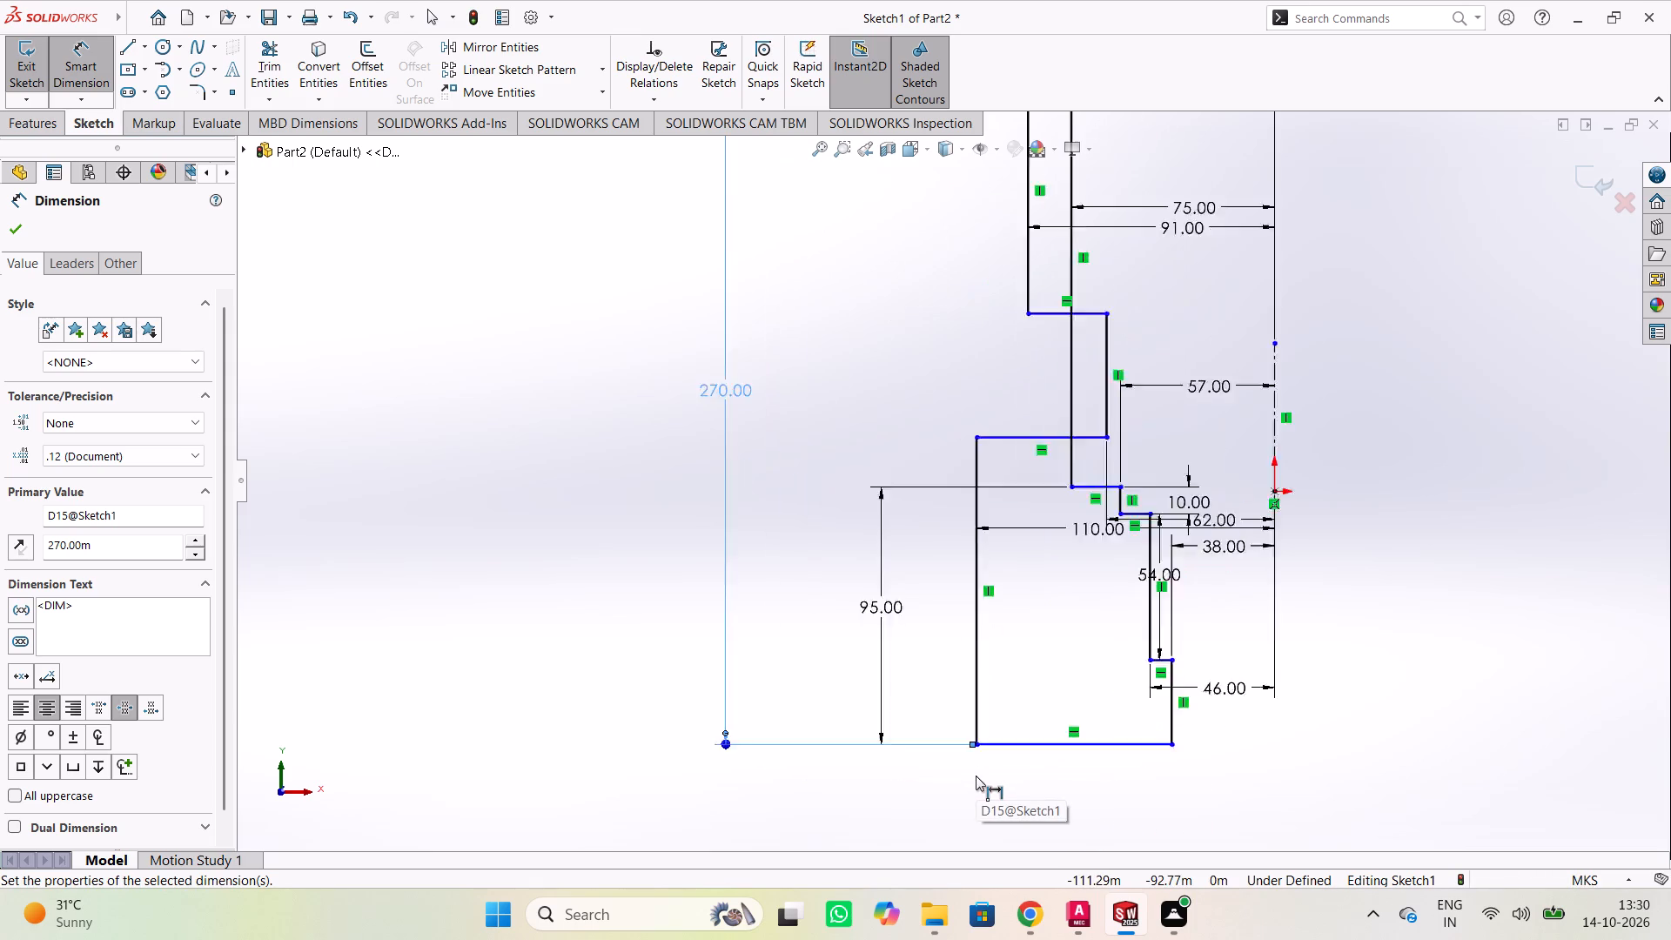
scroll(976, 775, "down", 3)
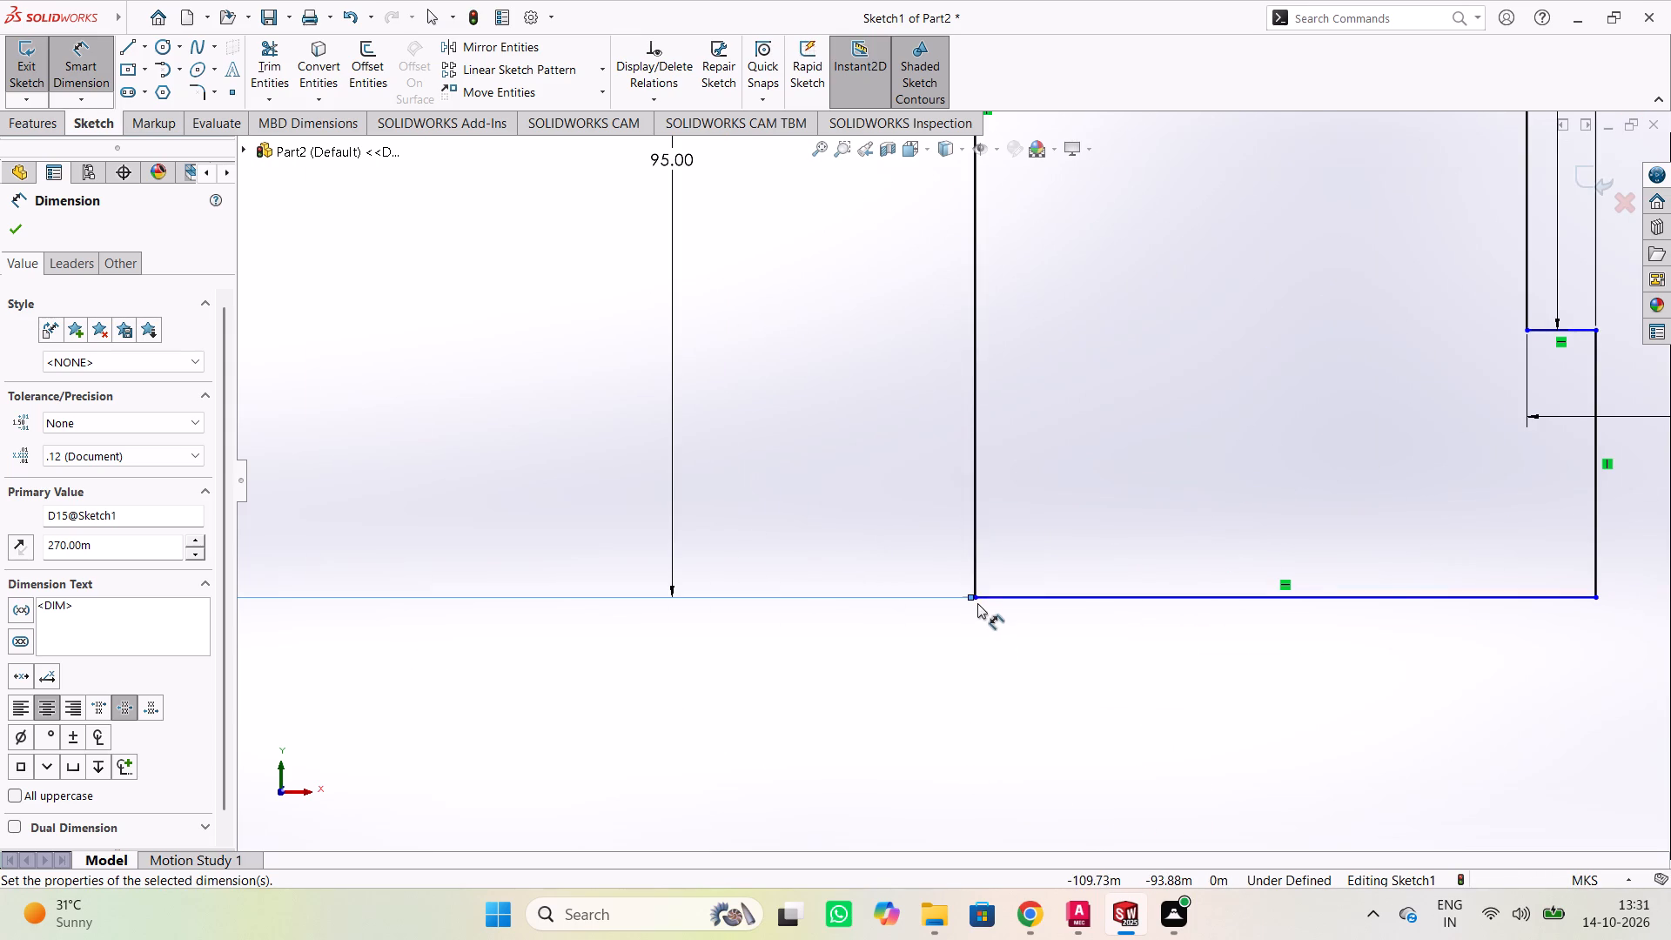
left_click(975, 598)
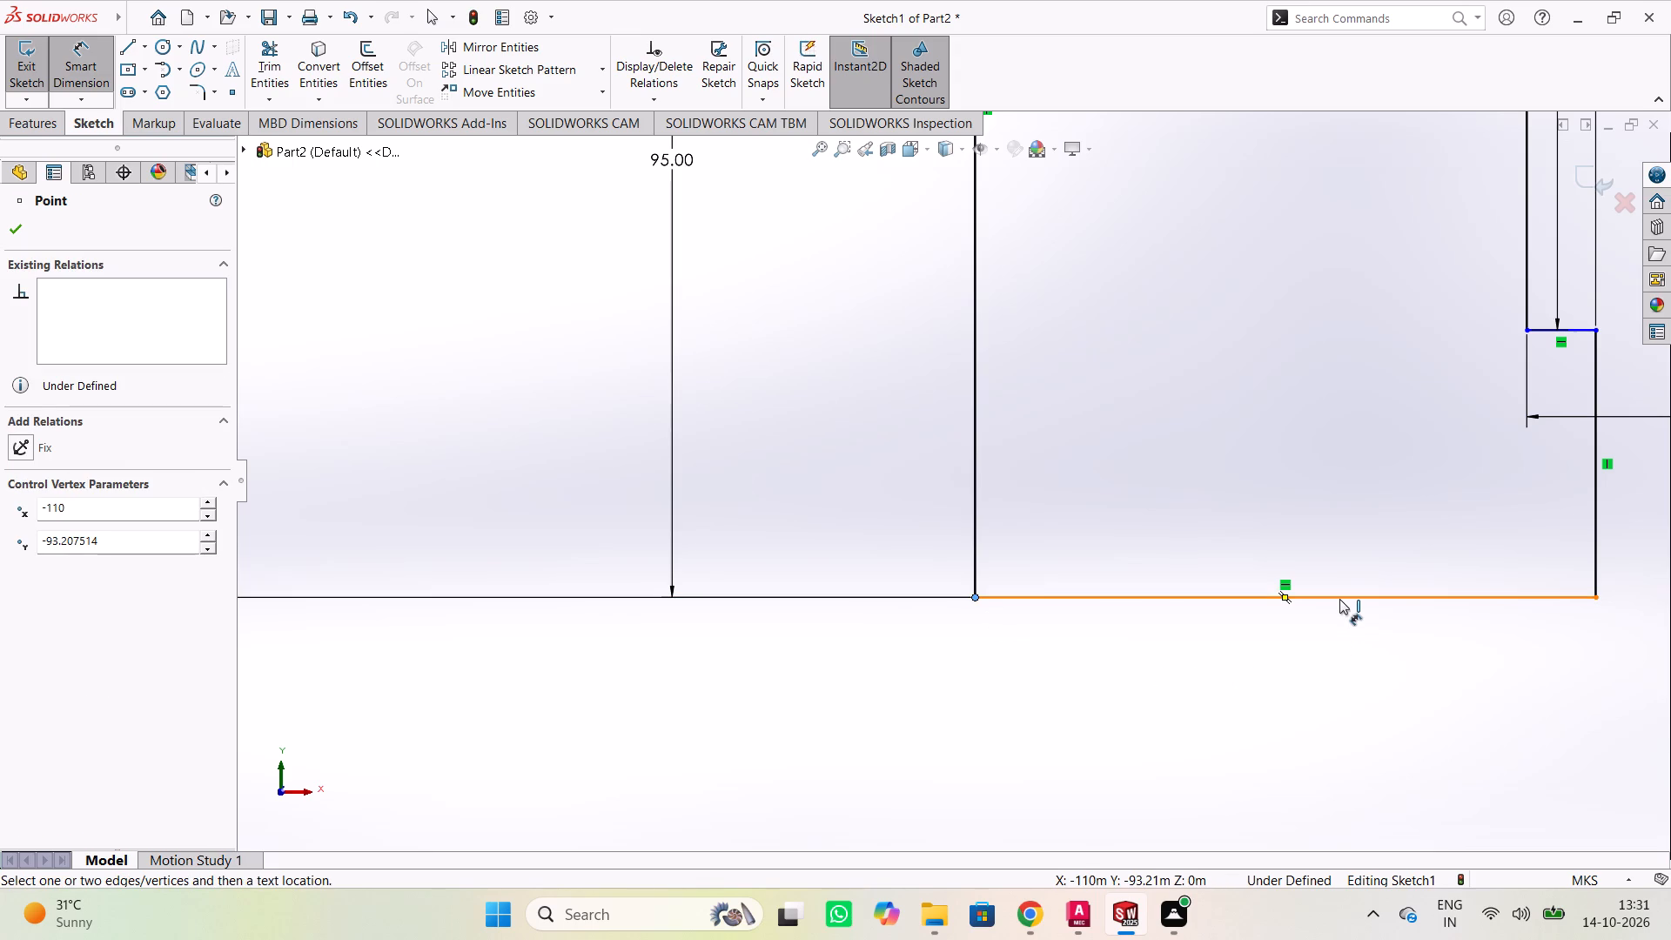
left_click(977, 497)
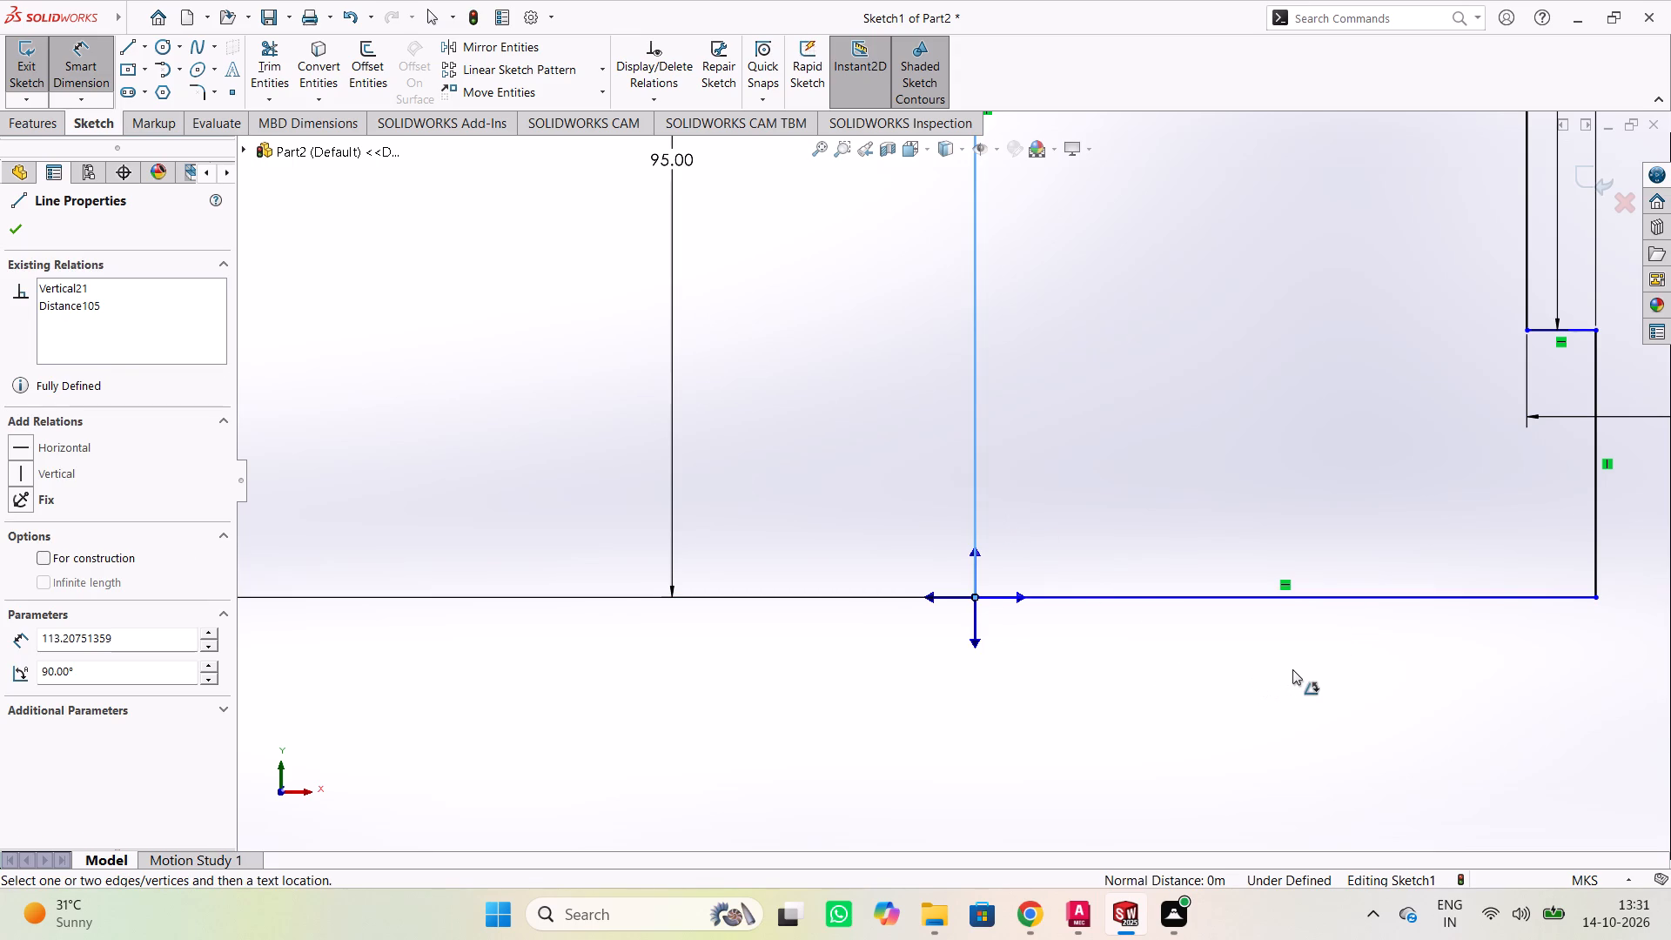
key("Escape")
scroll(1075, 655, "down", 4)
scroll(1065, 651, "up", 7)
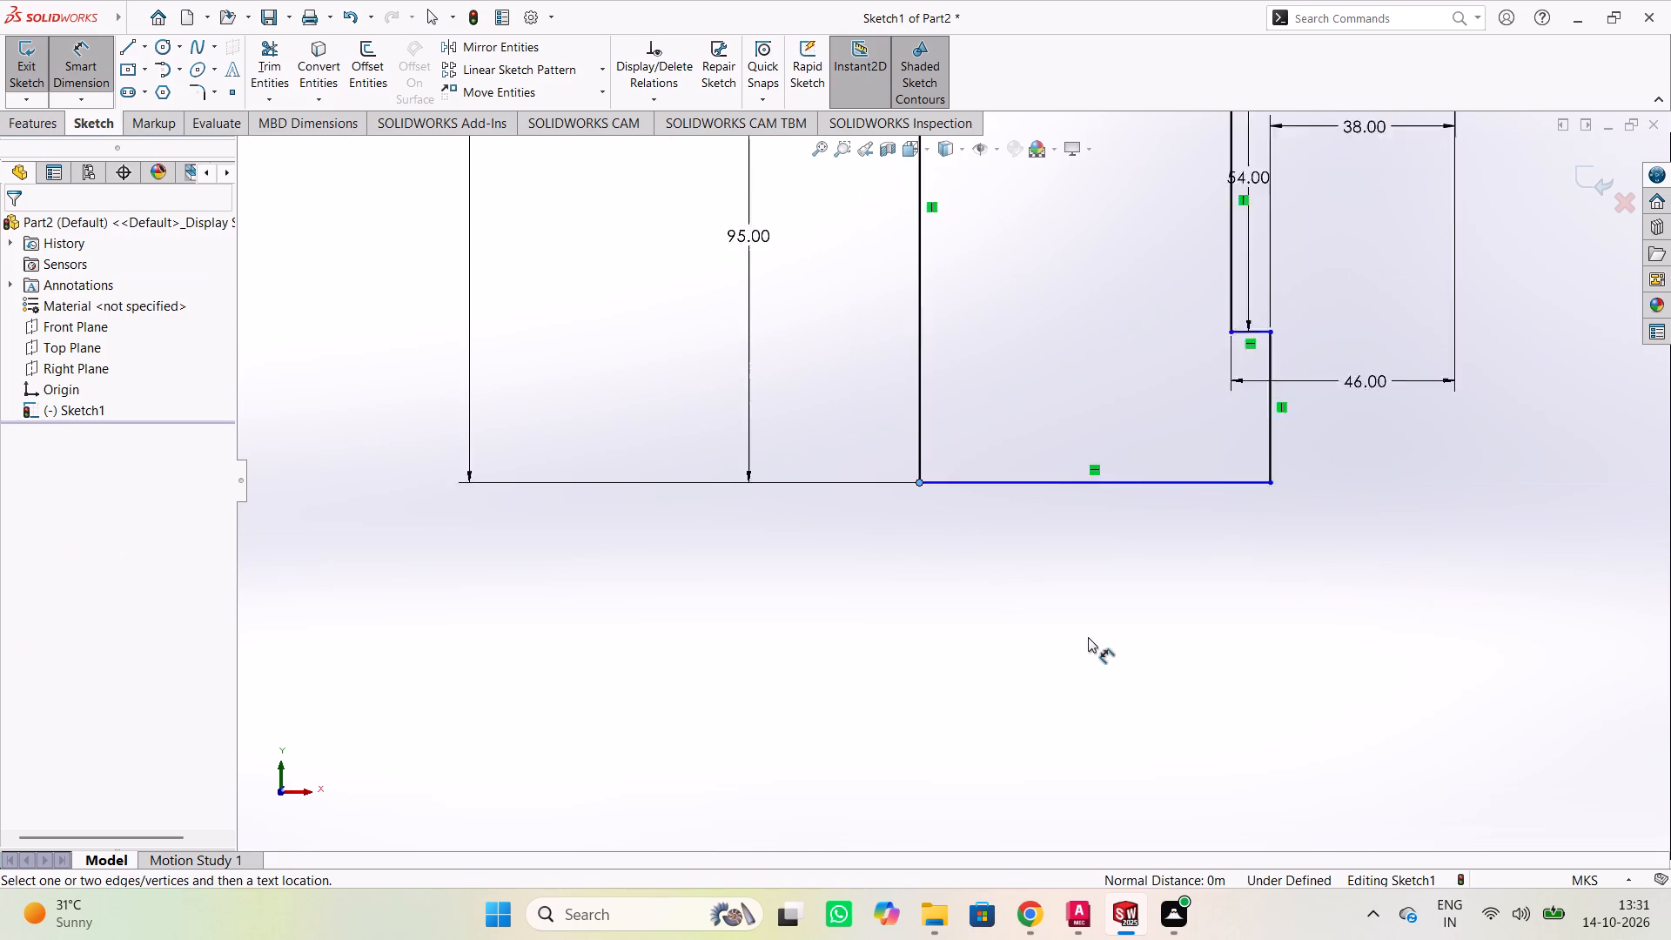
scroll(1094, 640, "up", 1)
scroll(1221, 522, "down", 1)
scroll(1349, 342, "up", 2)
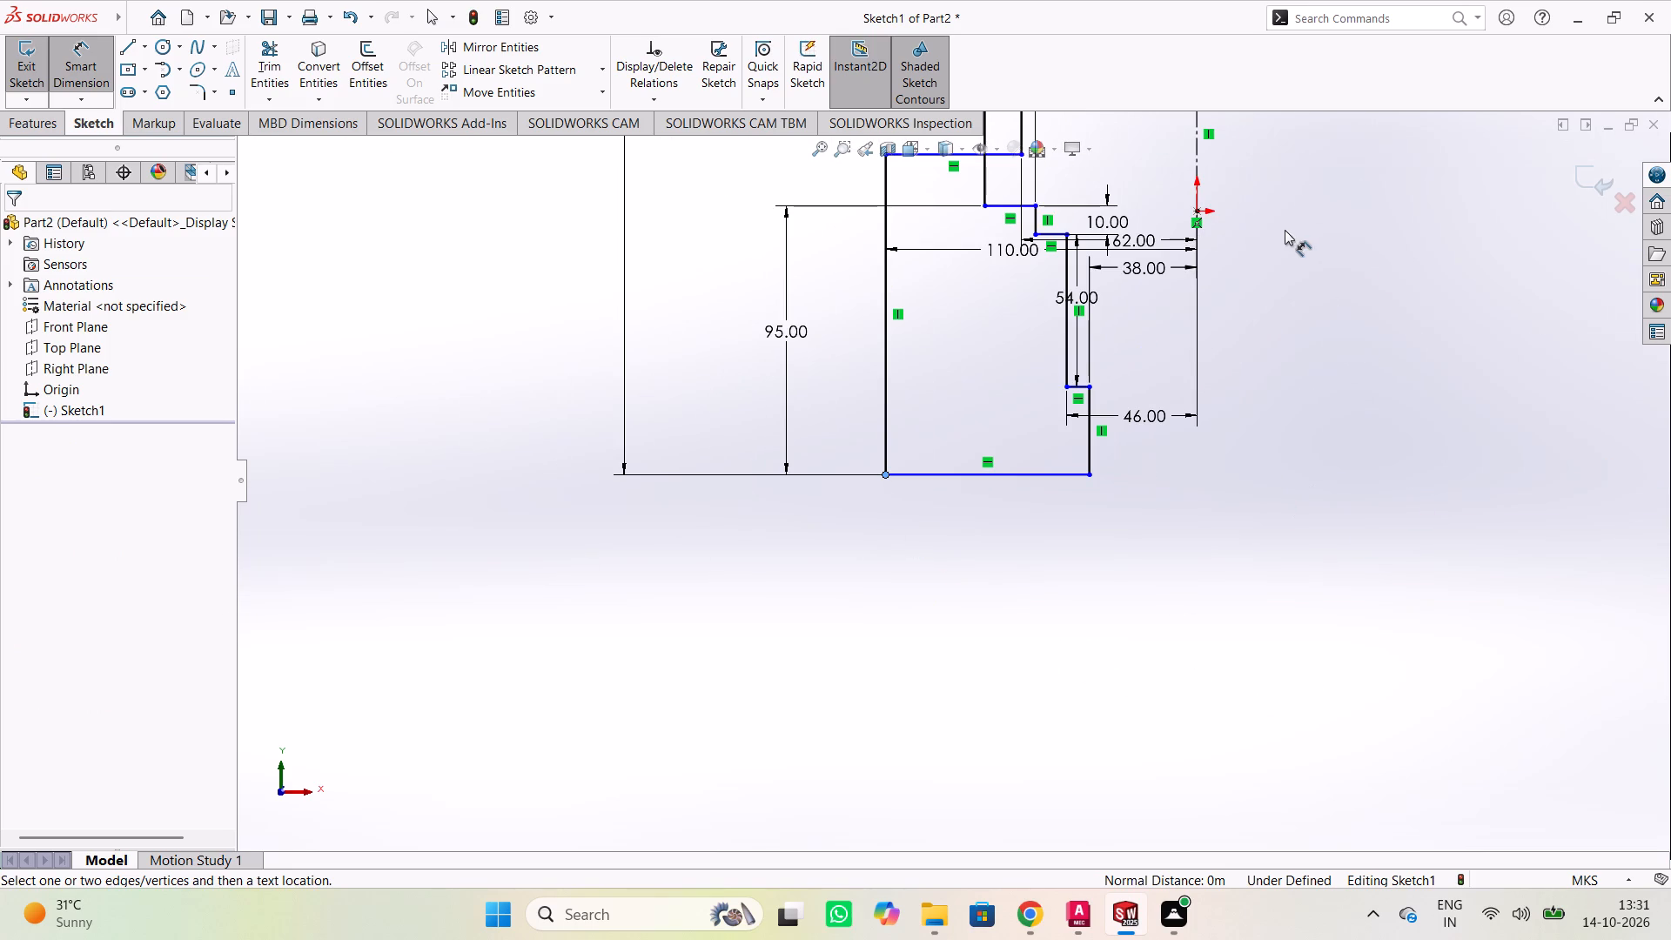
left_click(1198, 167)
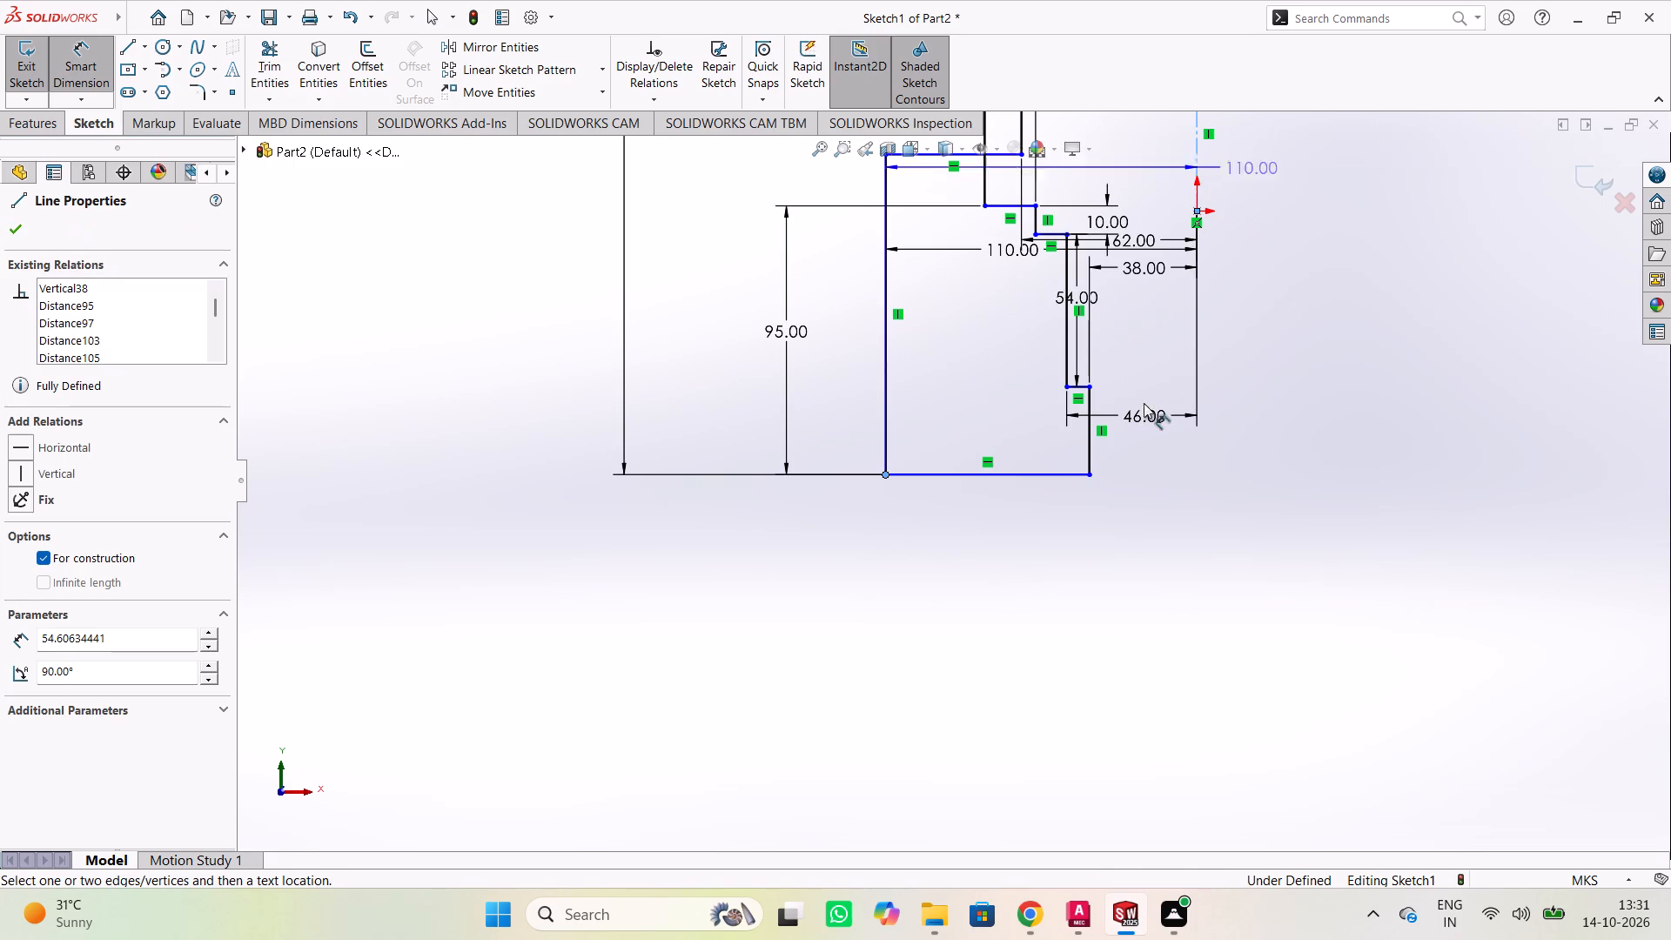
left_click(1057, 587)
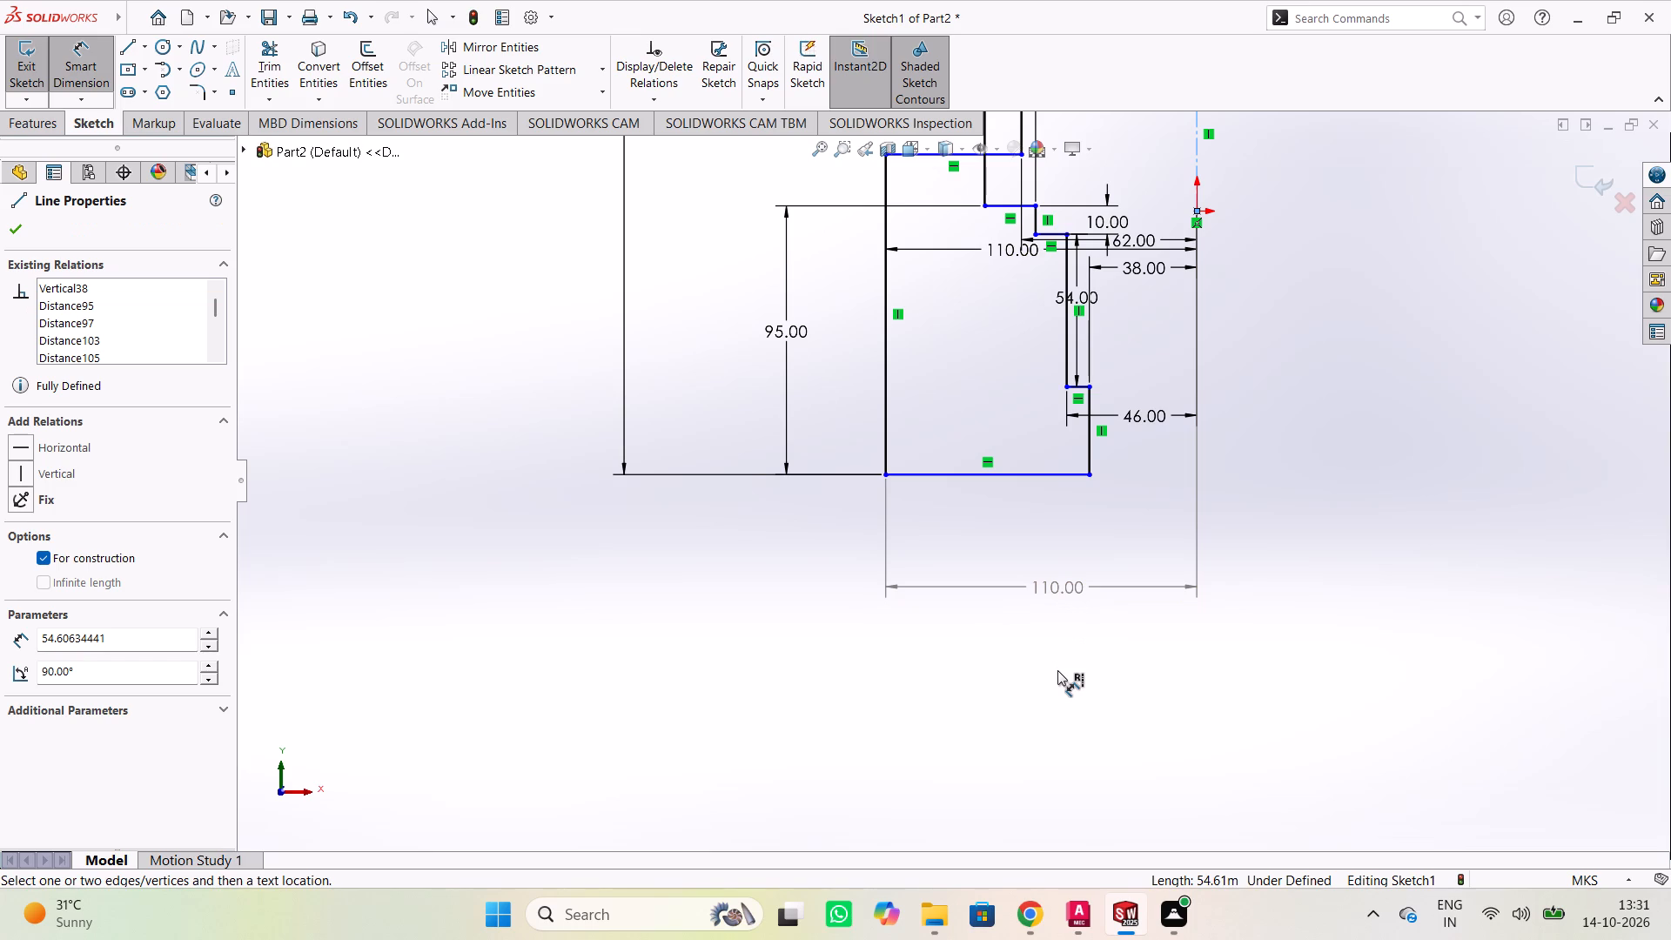
Examine the whole profile and its dimensions to check the effect of the overall height change.
scroll(900, 680, "down", 3)
scroll(951, 620, "up", 2)
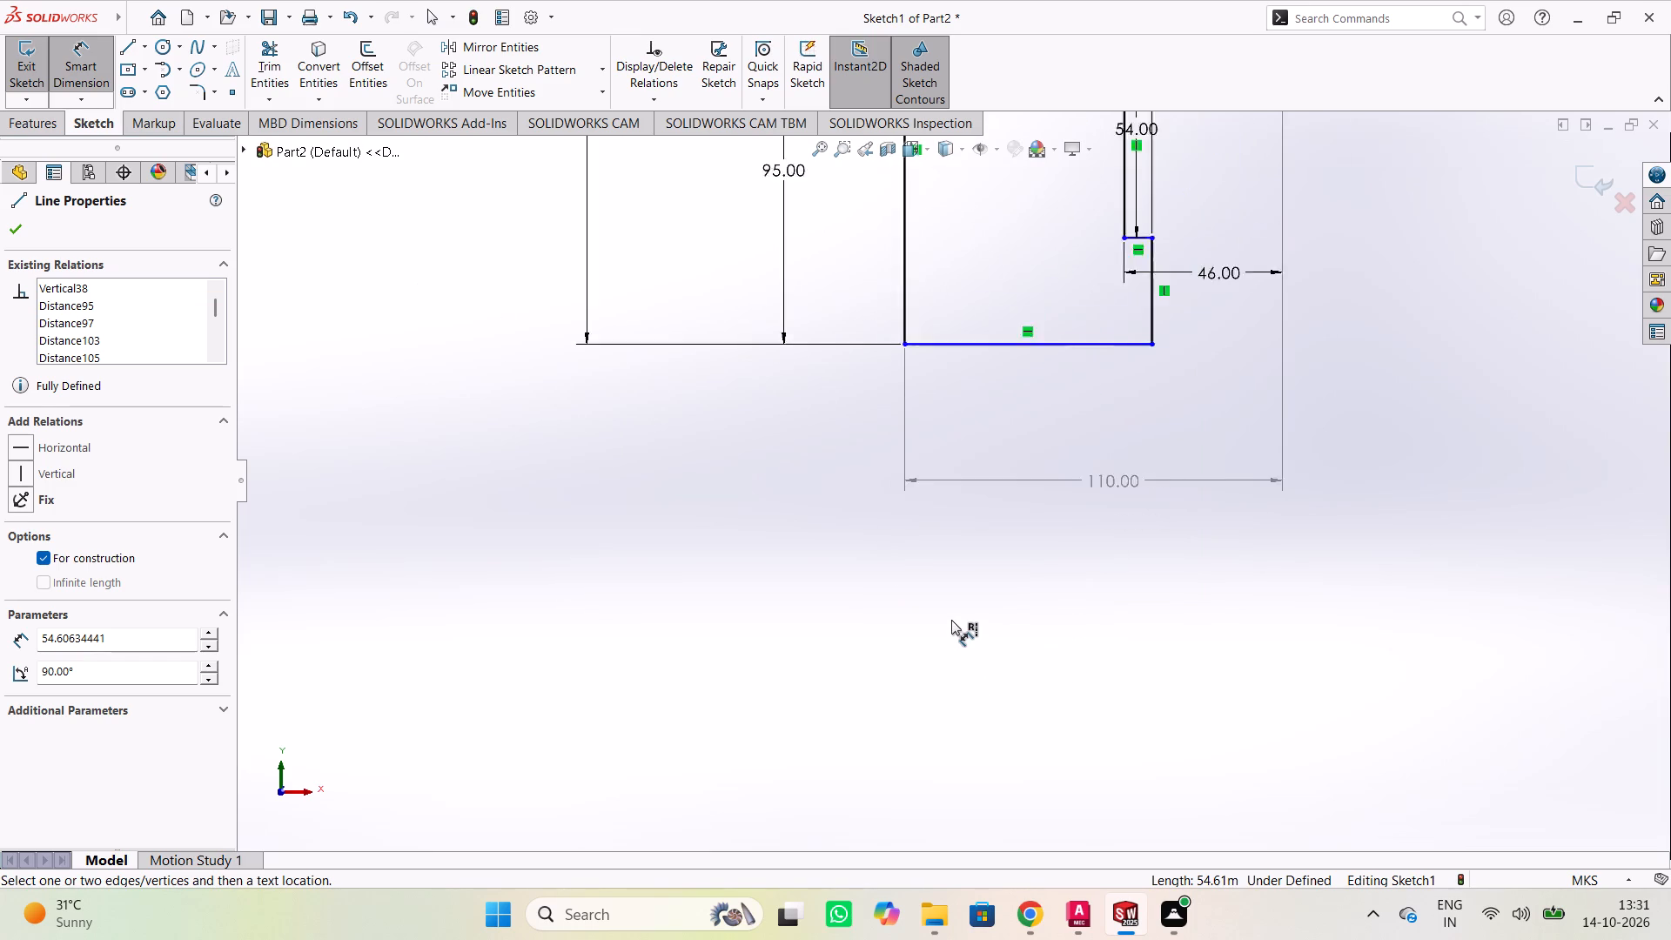
scroll(951, 620, "up", 4)
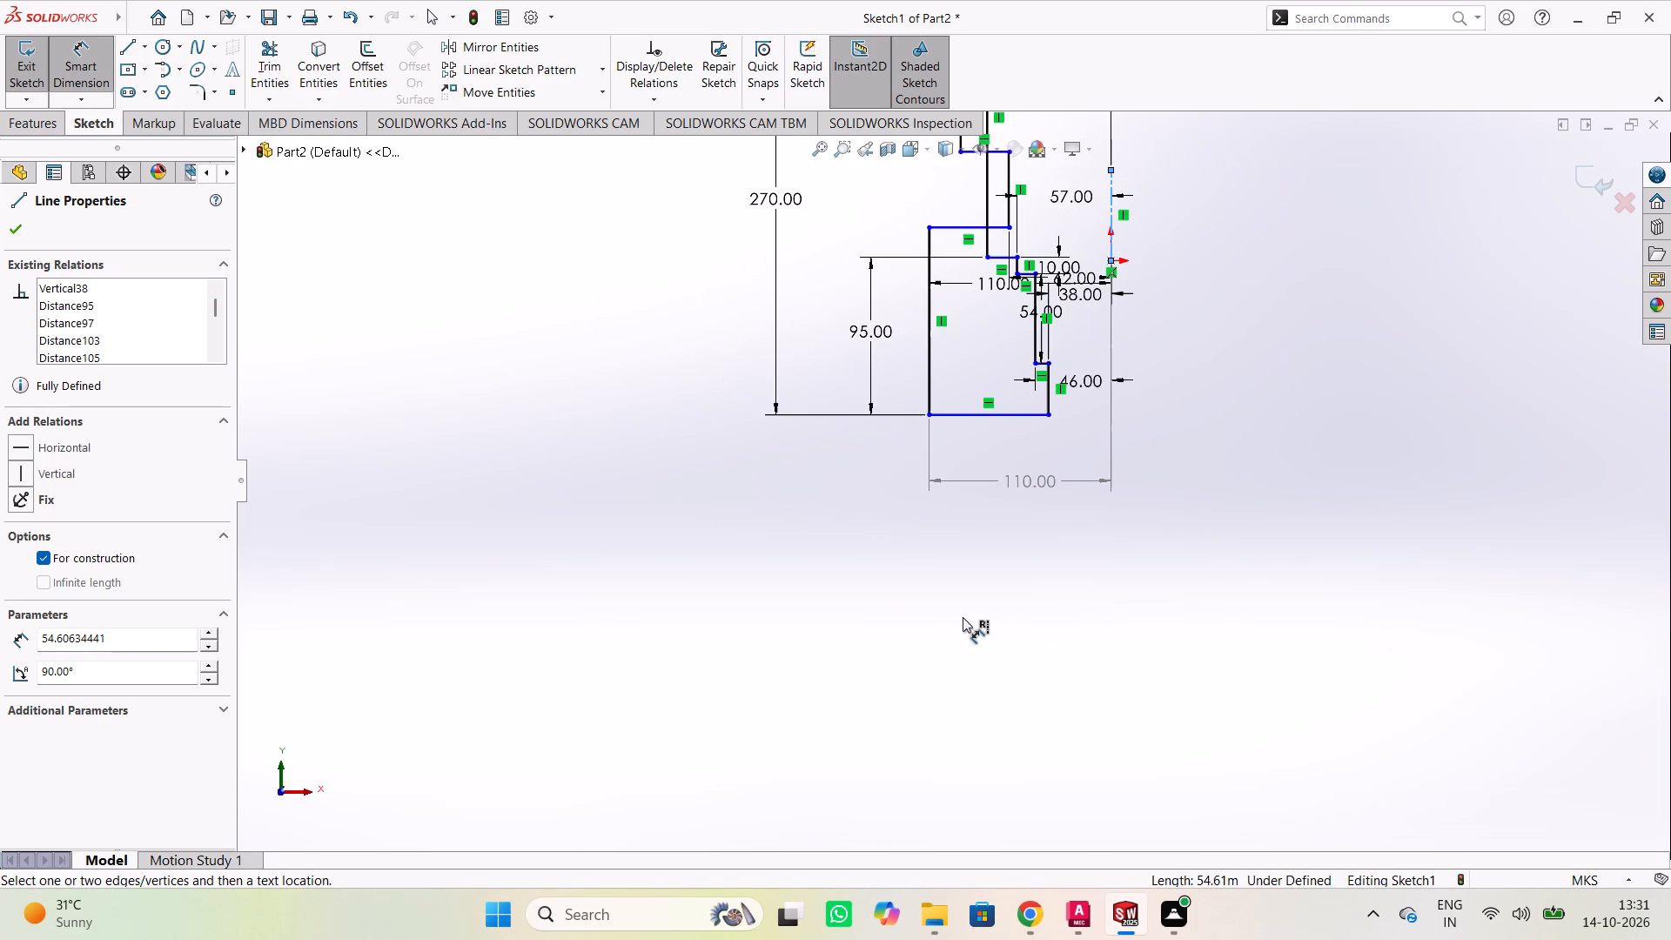
scroll(972, 598, "up", 2)
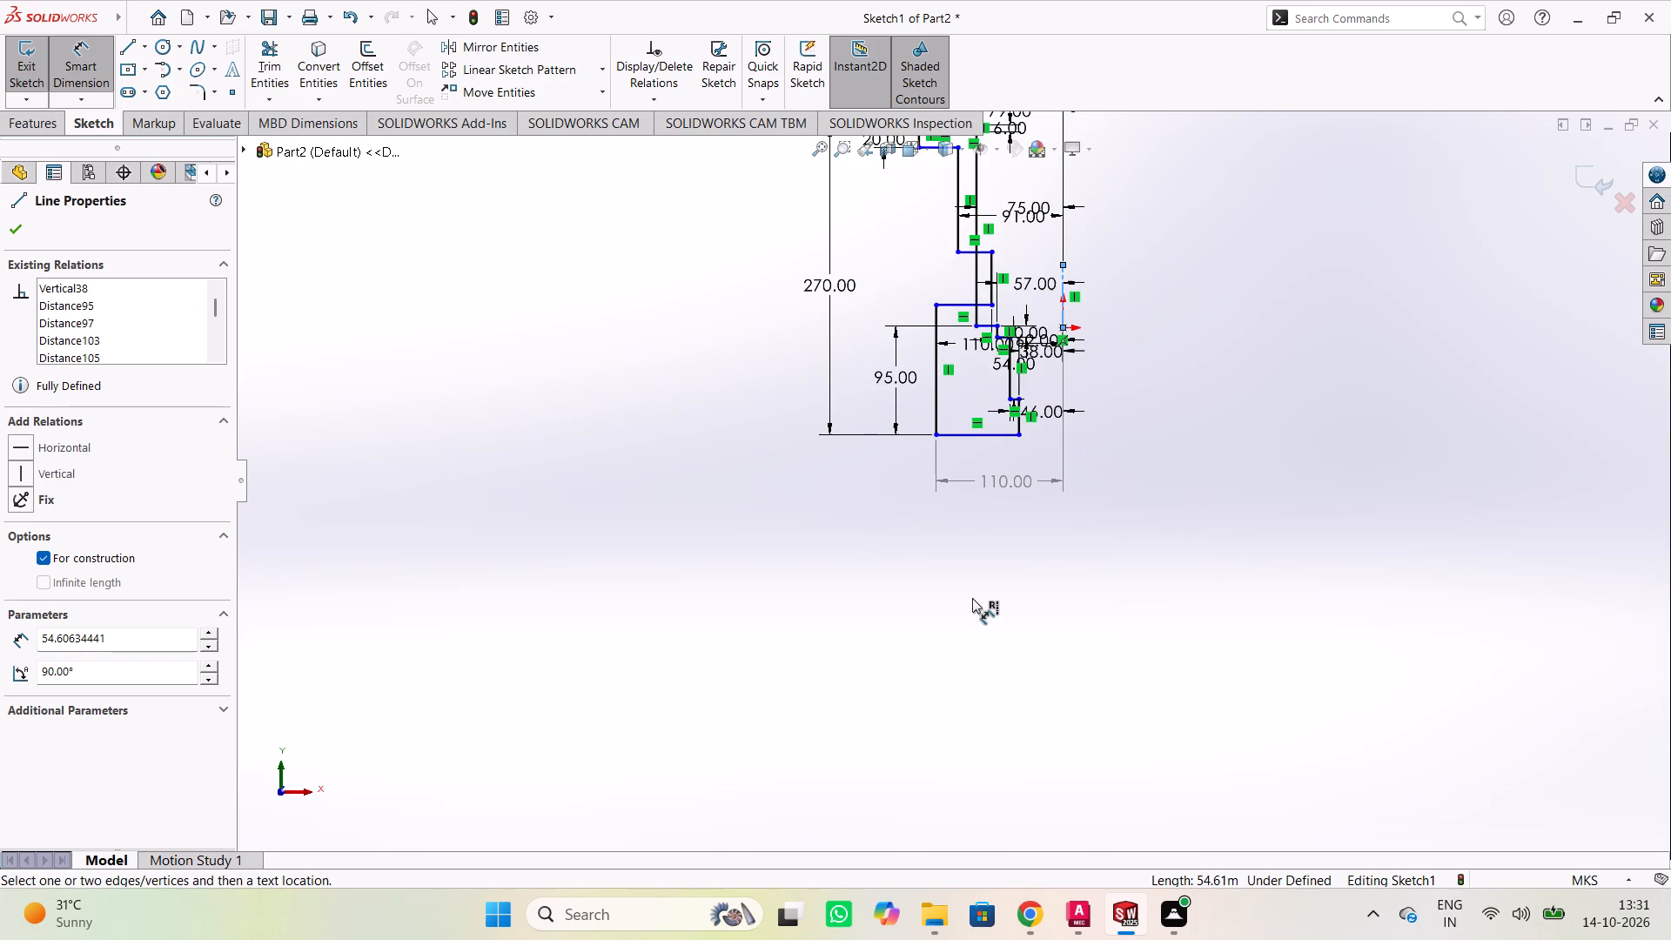
scroll(972, 598, "up", 2)
scroll(974, 598, "down", 1)
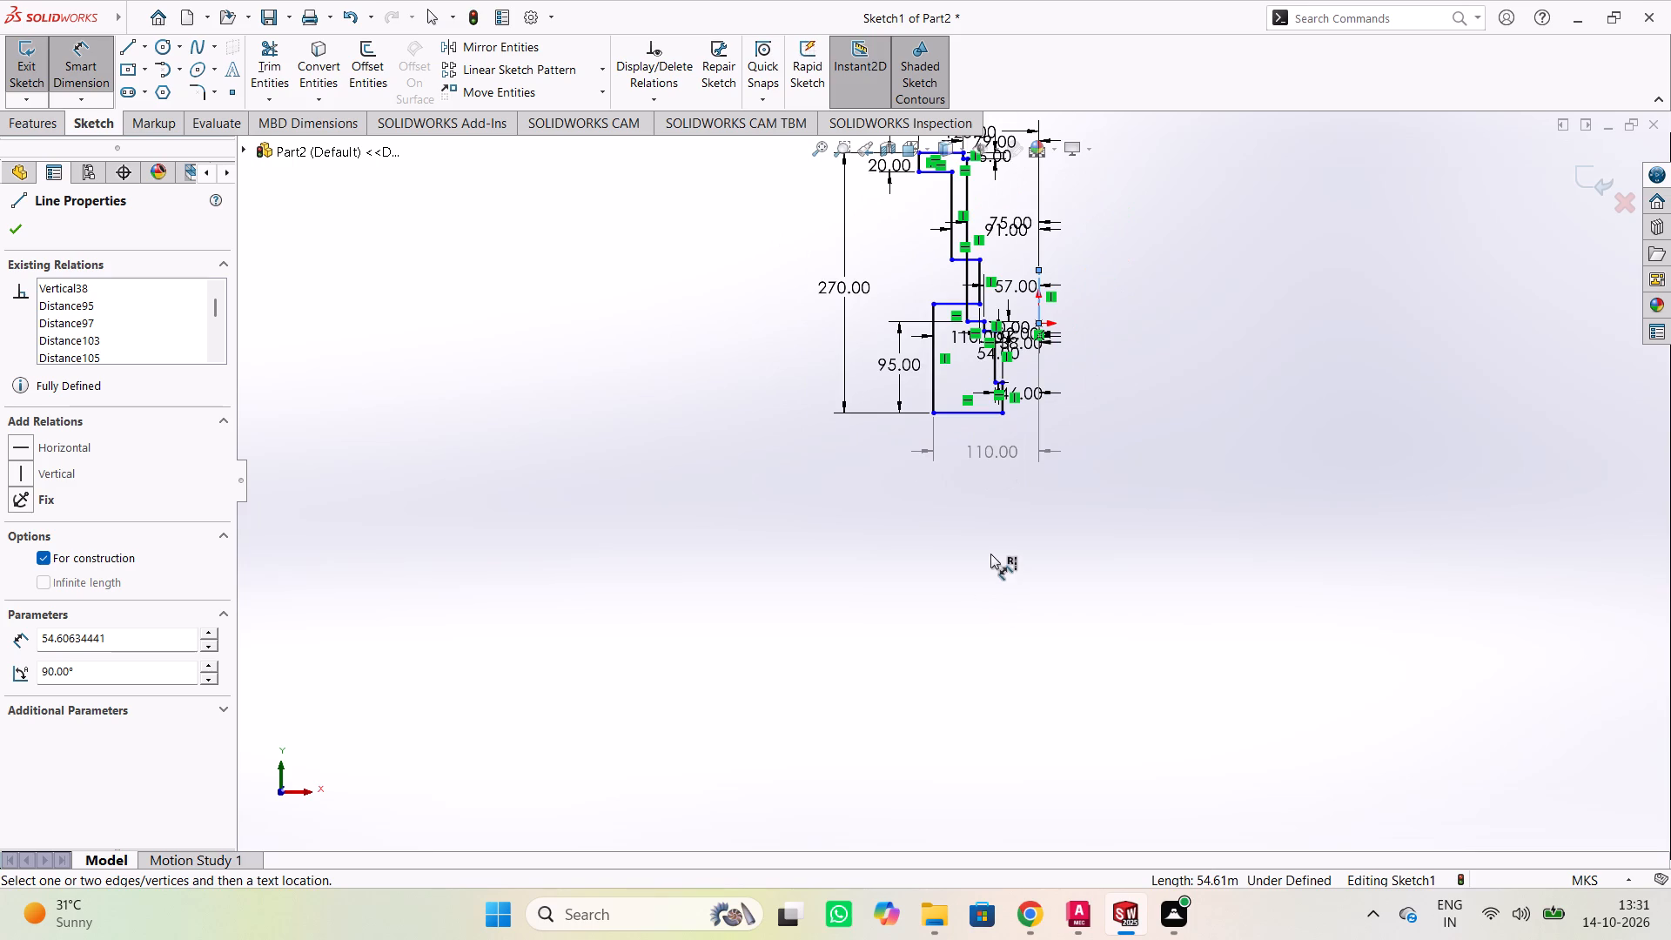
scroll(999, 296, "down", 4)
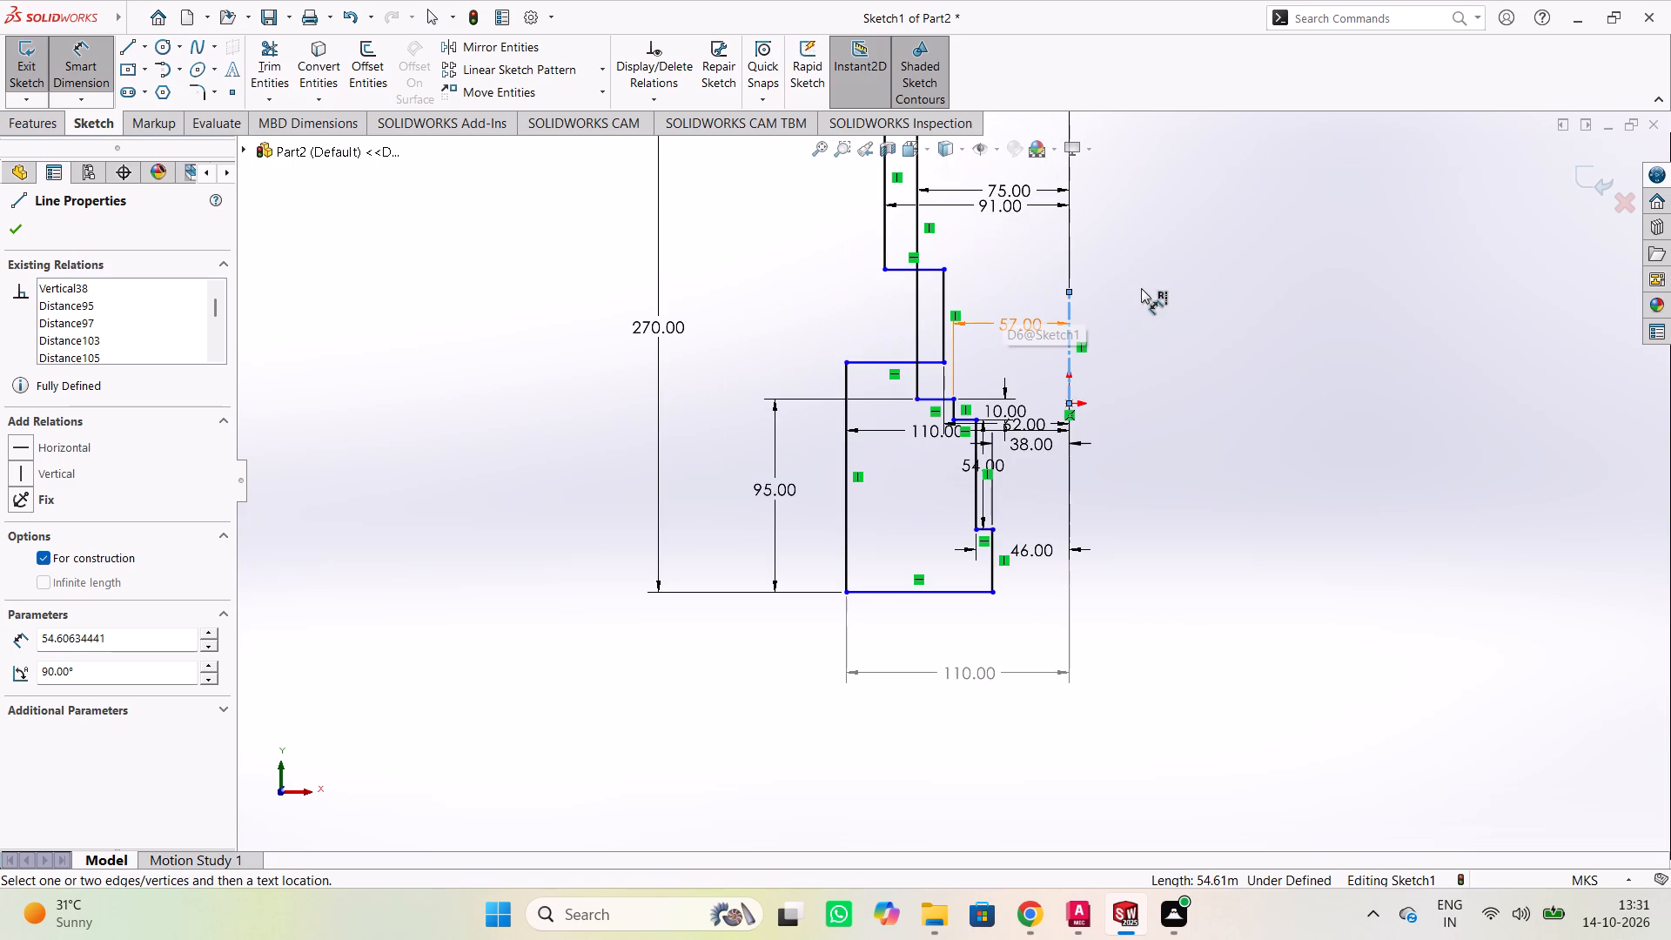
scroll(1216, 336, "down", 1)
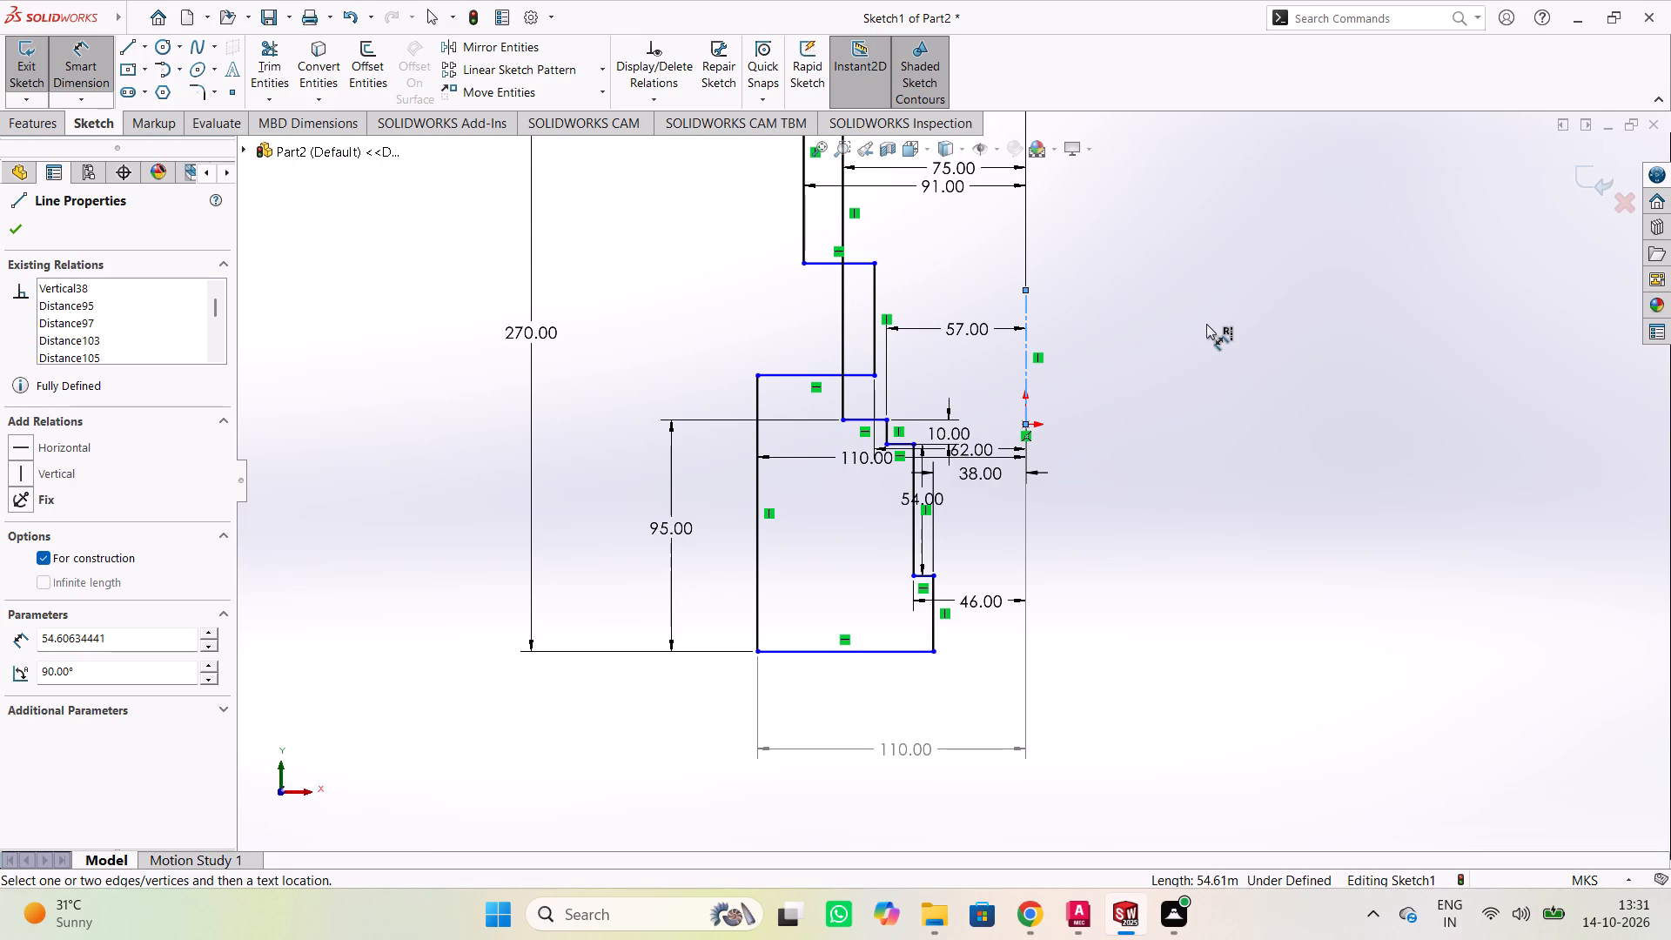
scroll(1198, 318, "down", 1)
scroll(1198, 318, "up", 5)
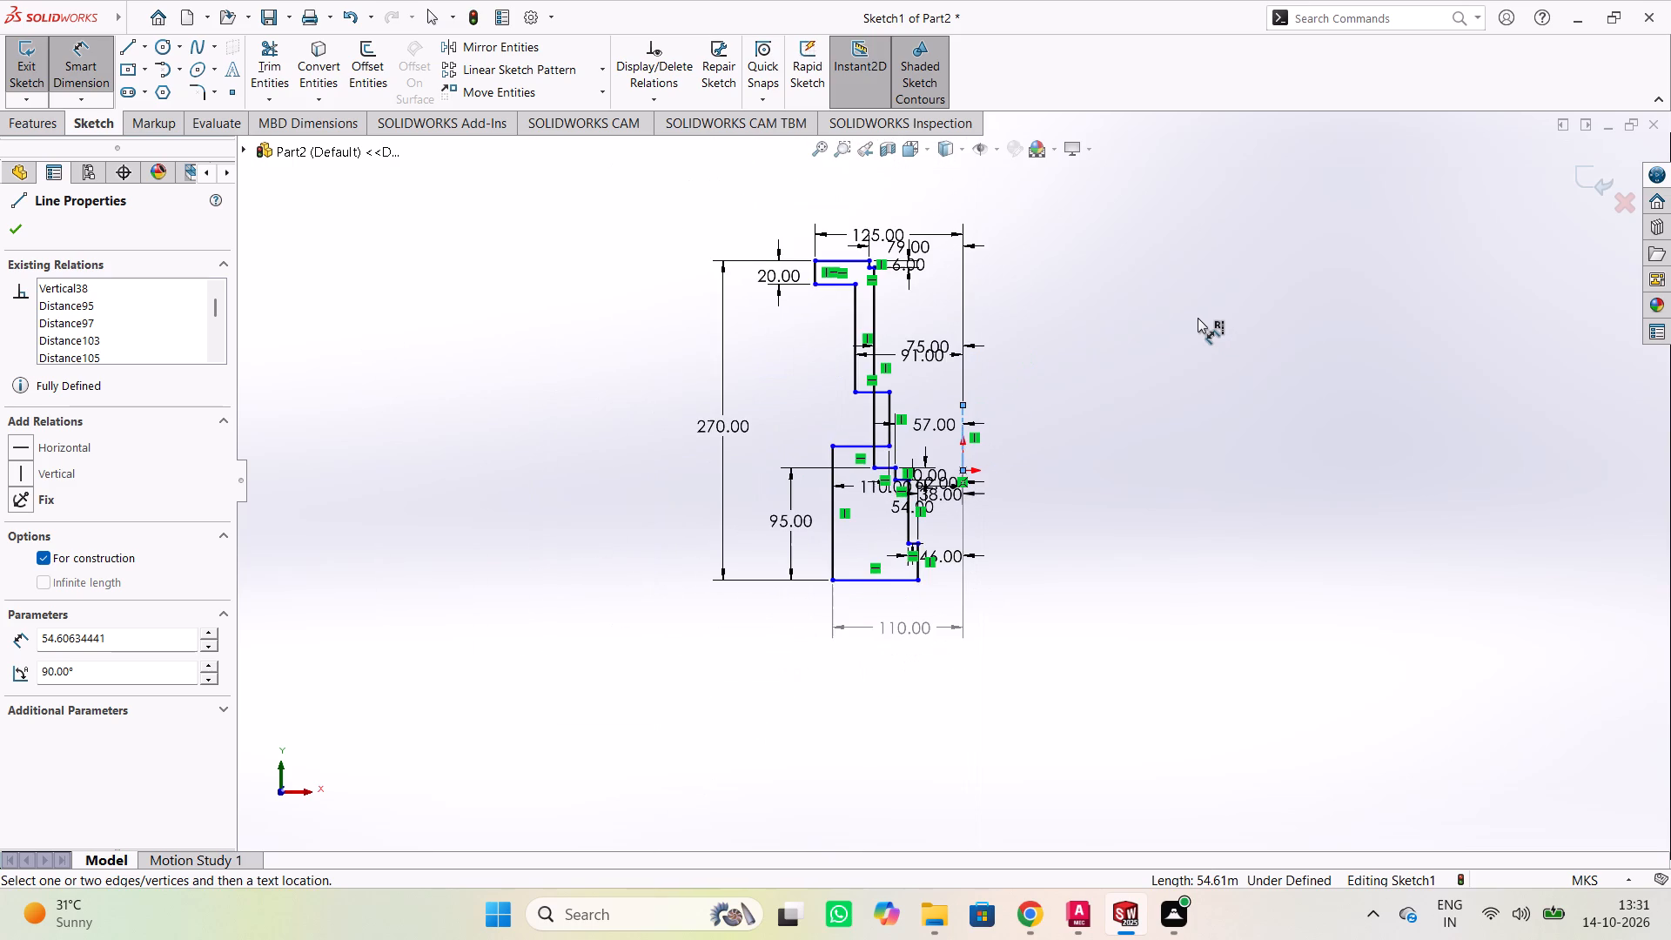
scroll(1198, 318, "down", 2)
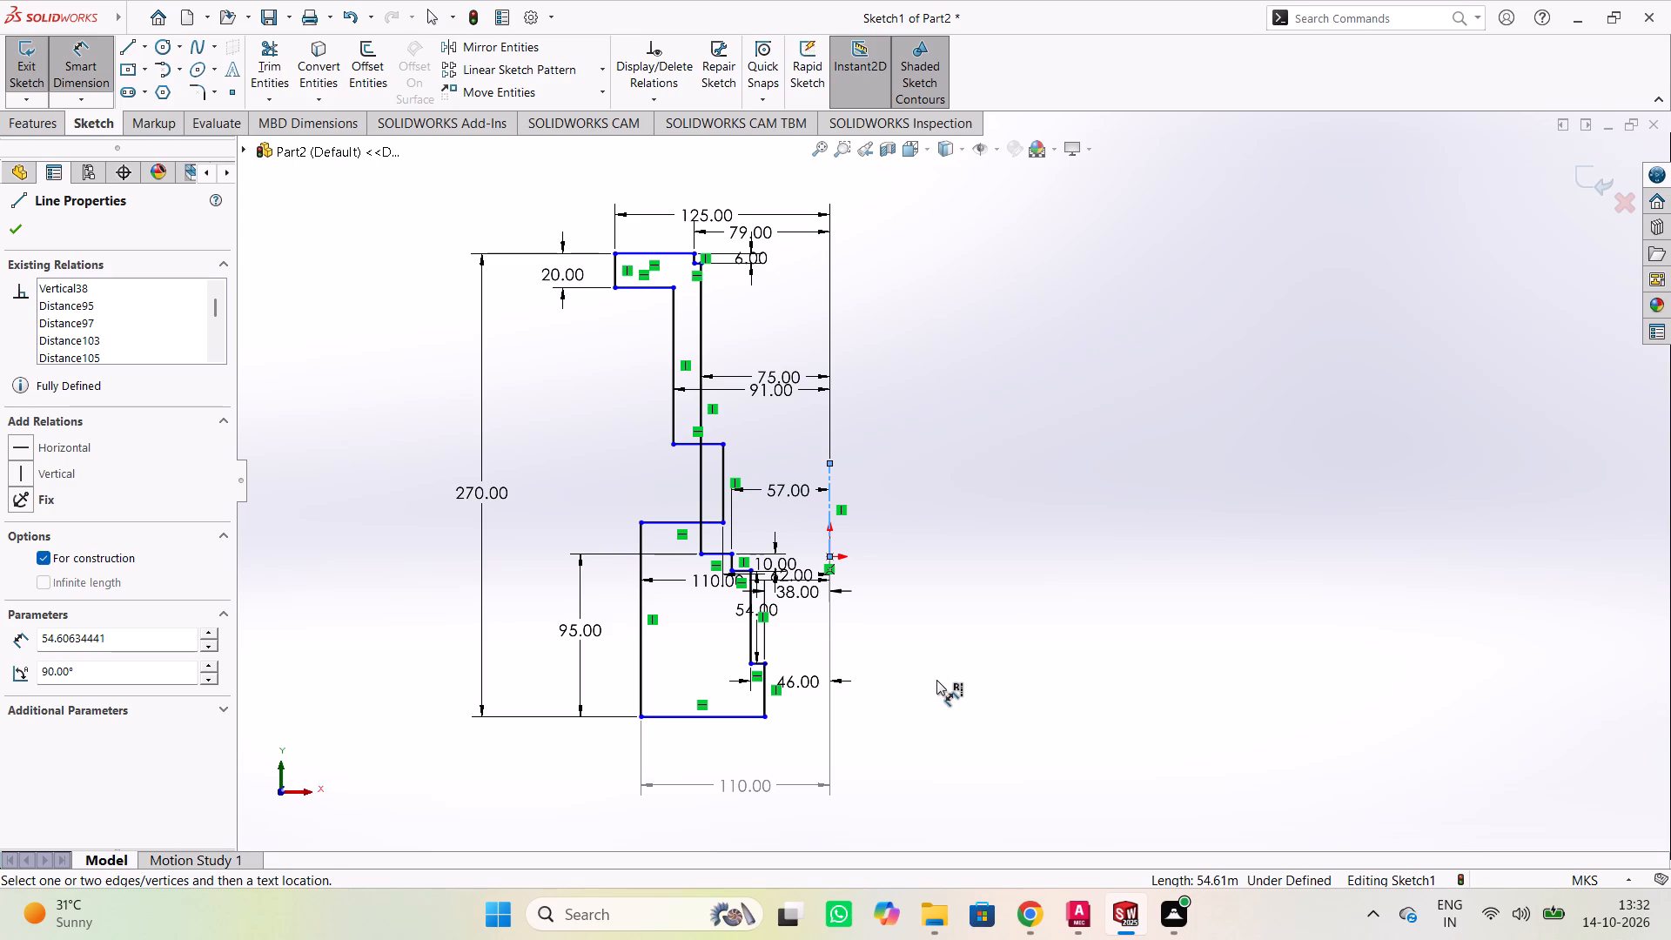
Undo the change of the profile's overall height to 270 m.
key("ctrl+z")
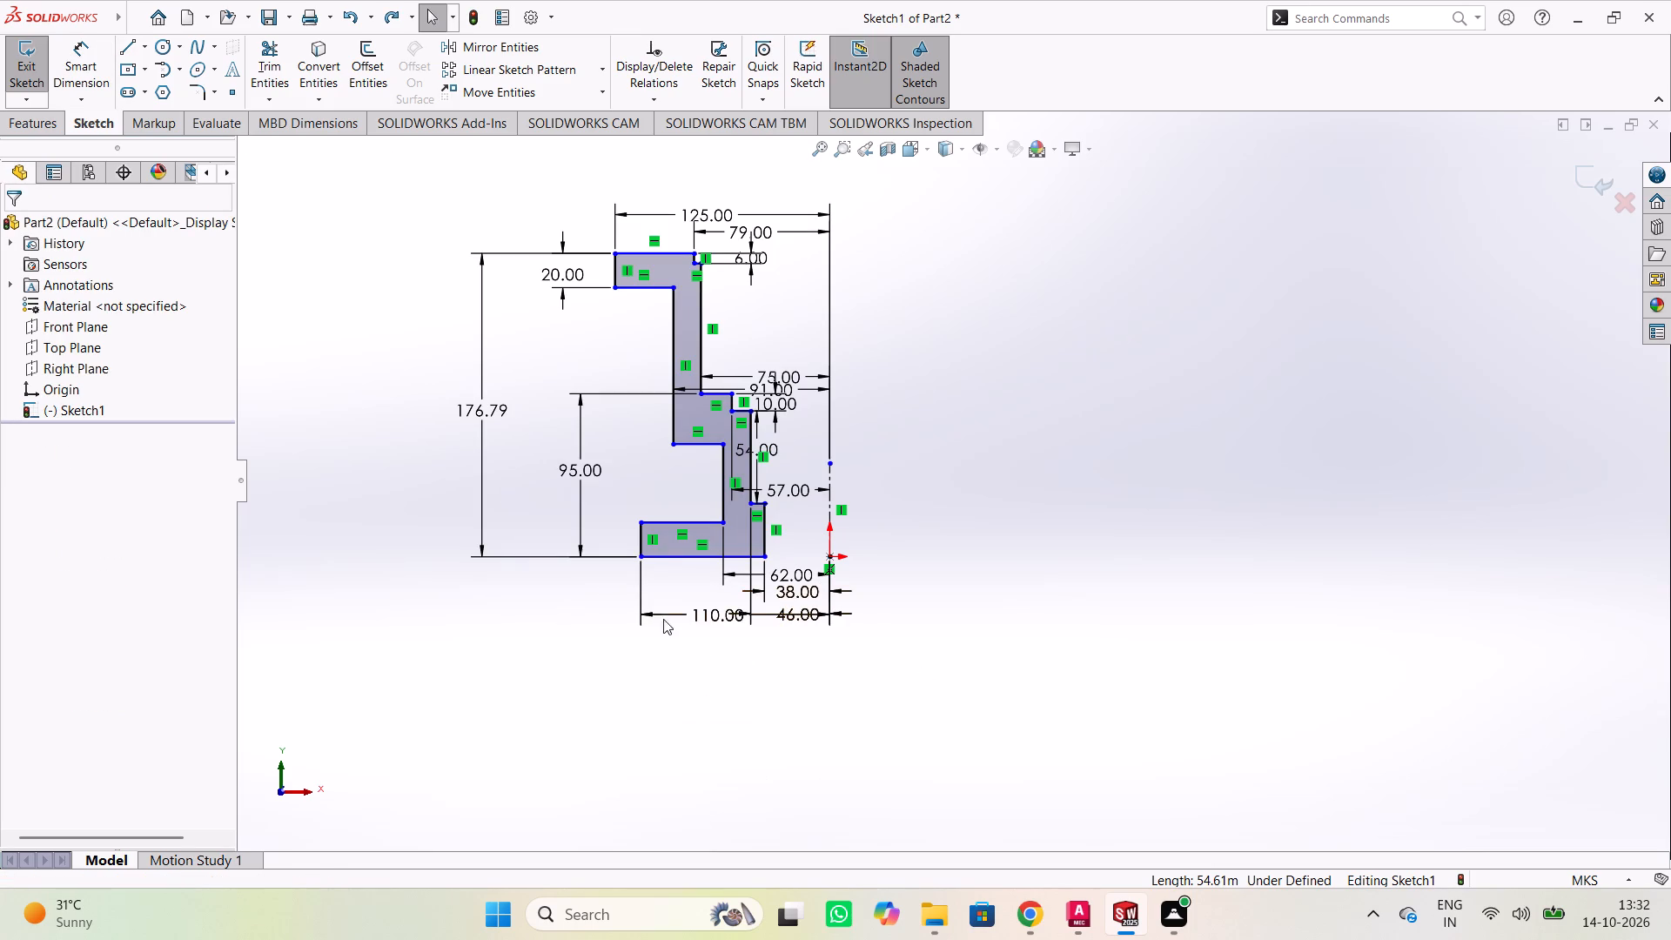
scroll(786, 422, "down", 3)
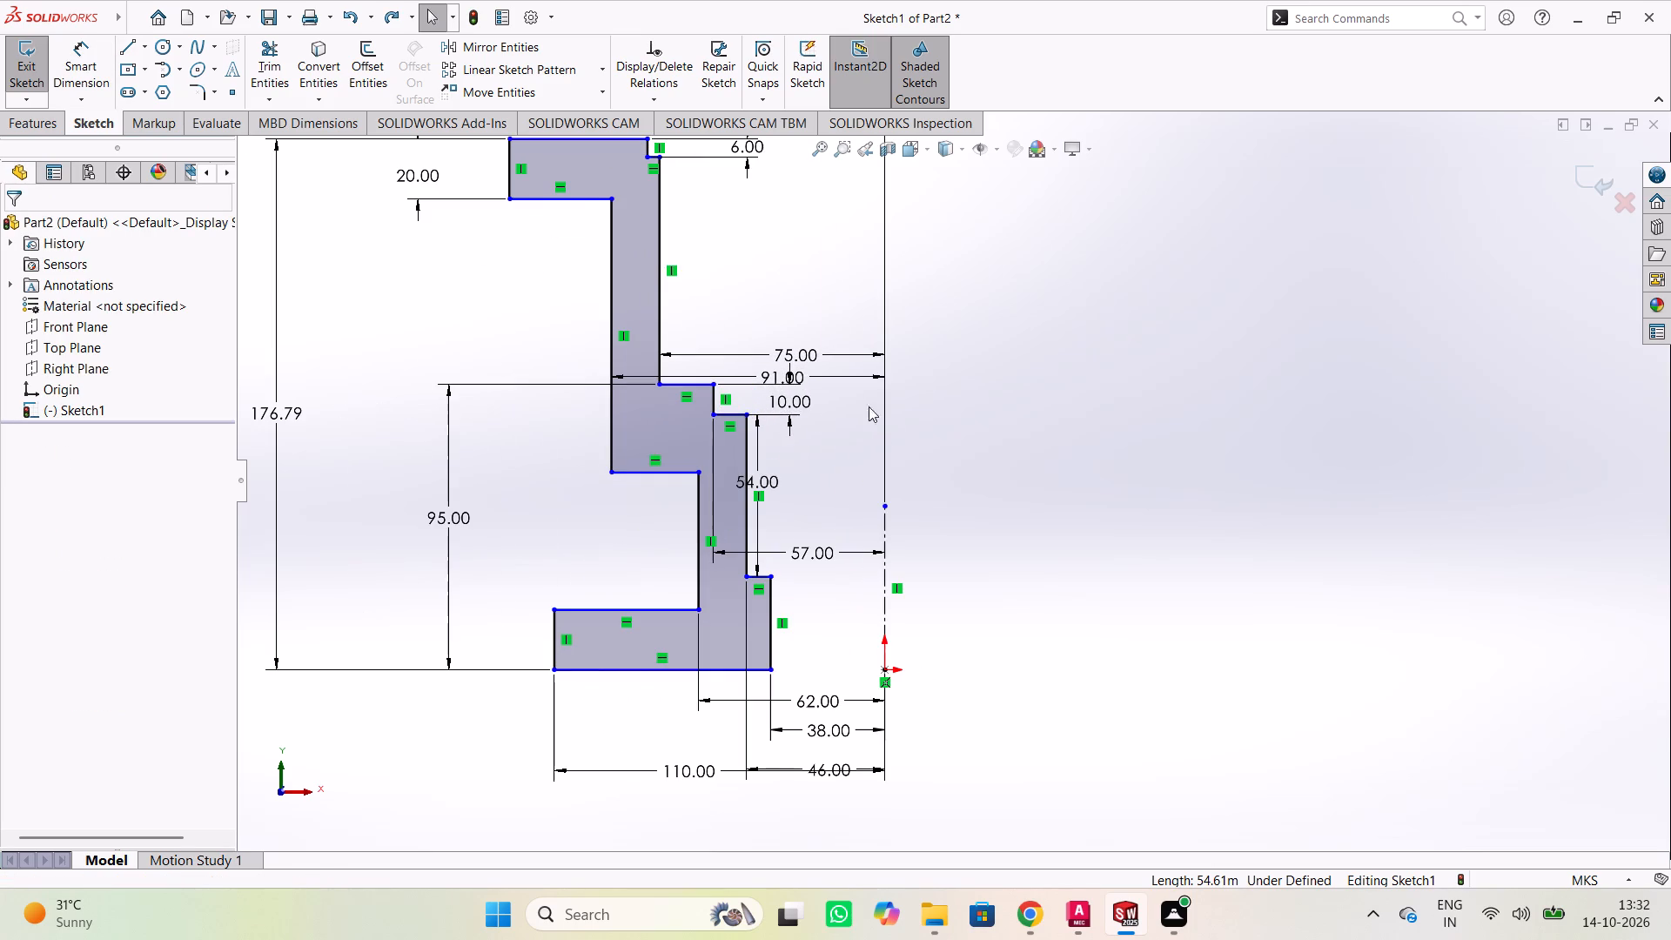
scroll(1003, 467, "down", 1)
scroll(997, 478, "up", 1)
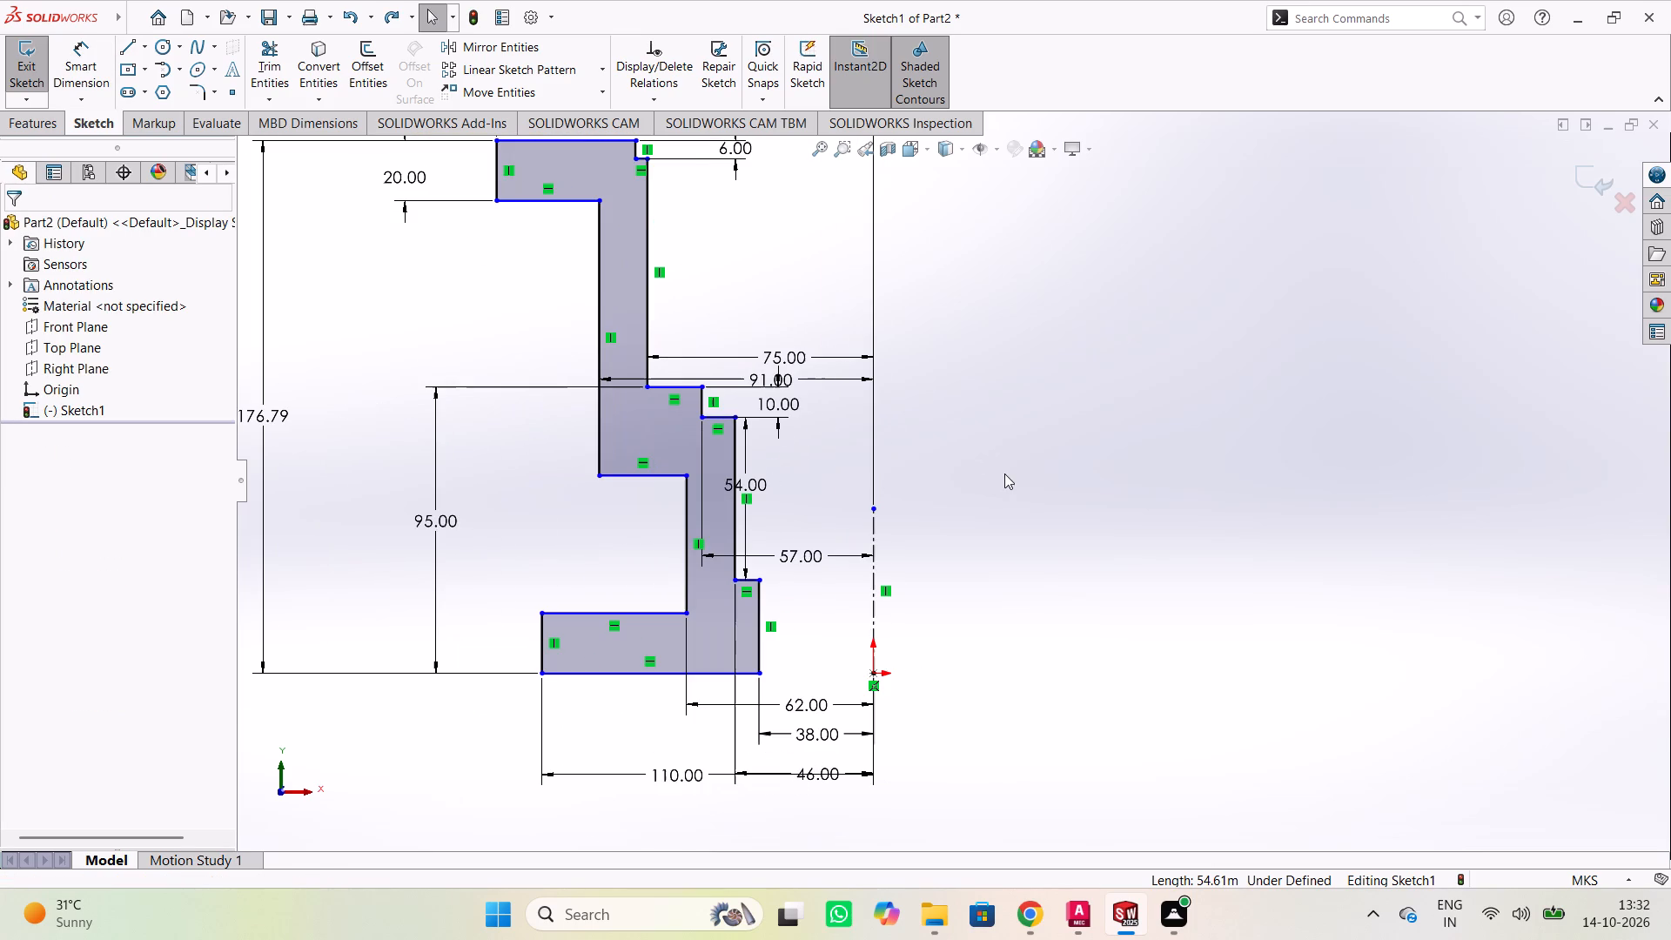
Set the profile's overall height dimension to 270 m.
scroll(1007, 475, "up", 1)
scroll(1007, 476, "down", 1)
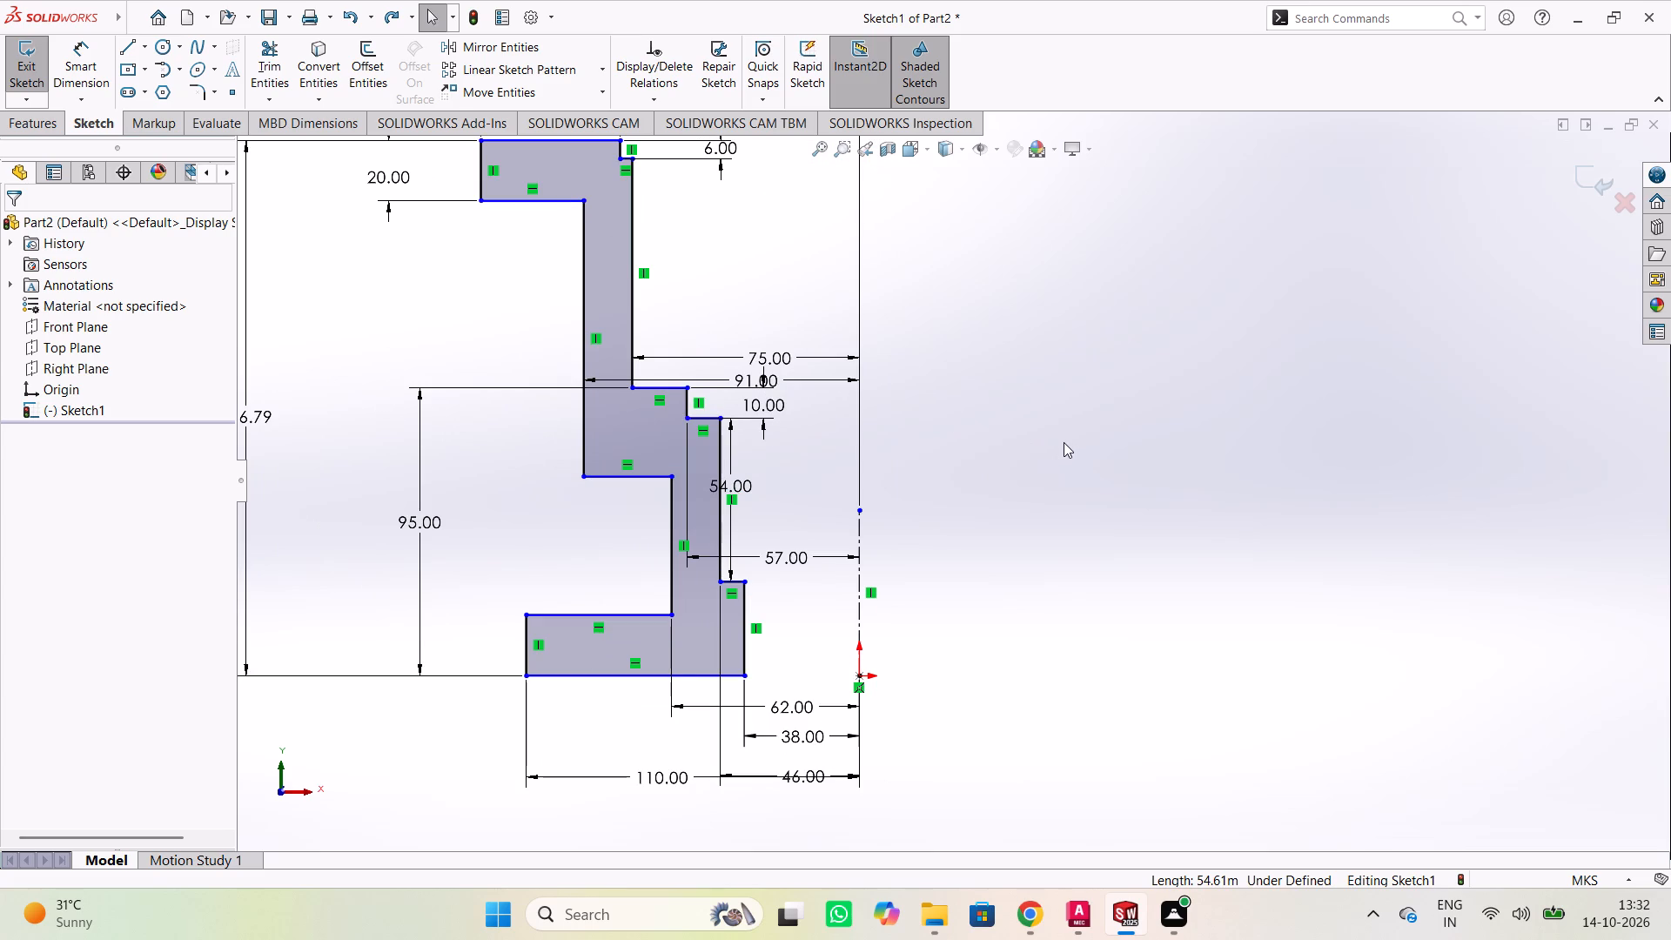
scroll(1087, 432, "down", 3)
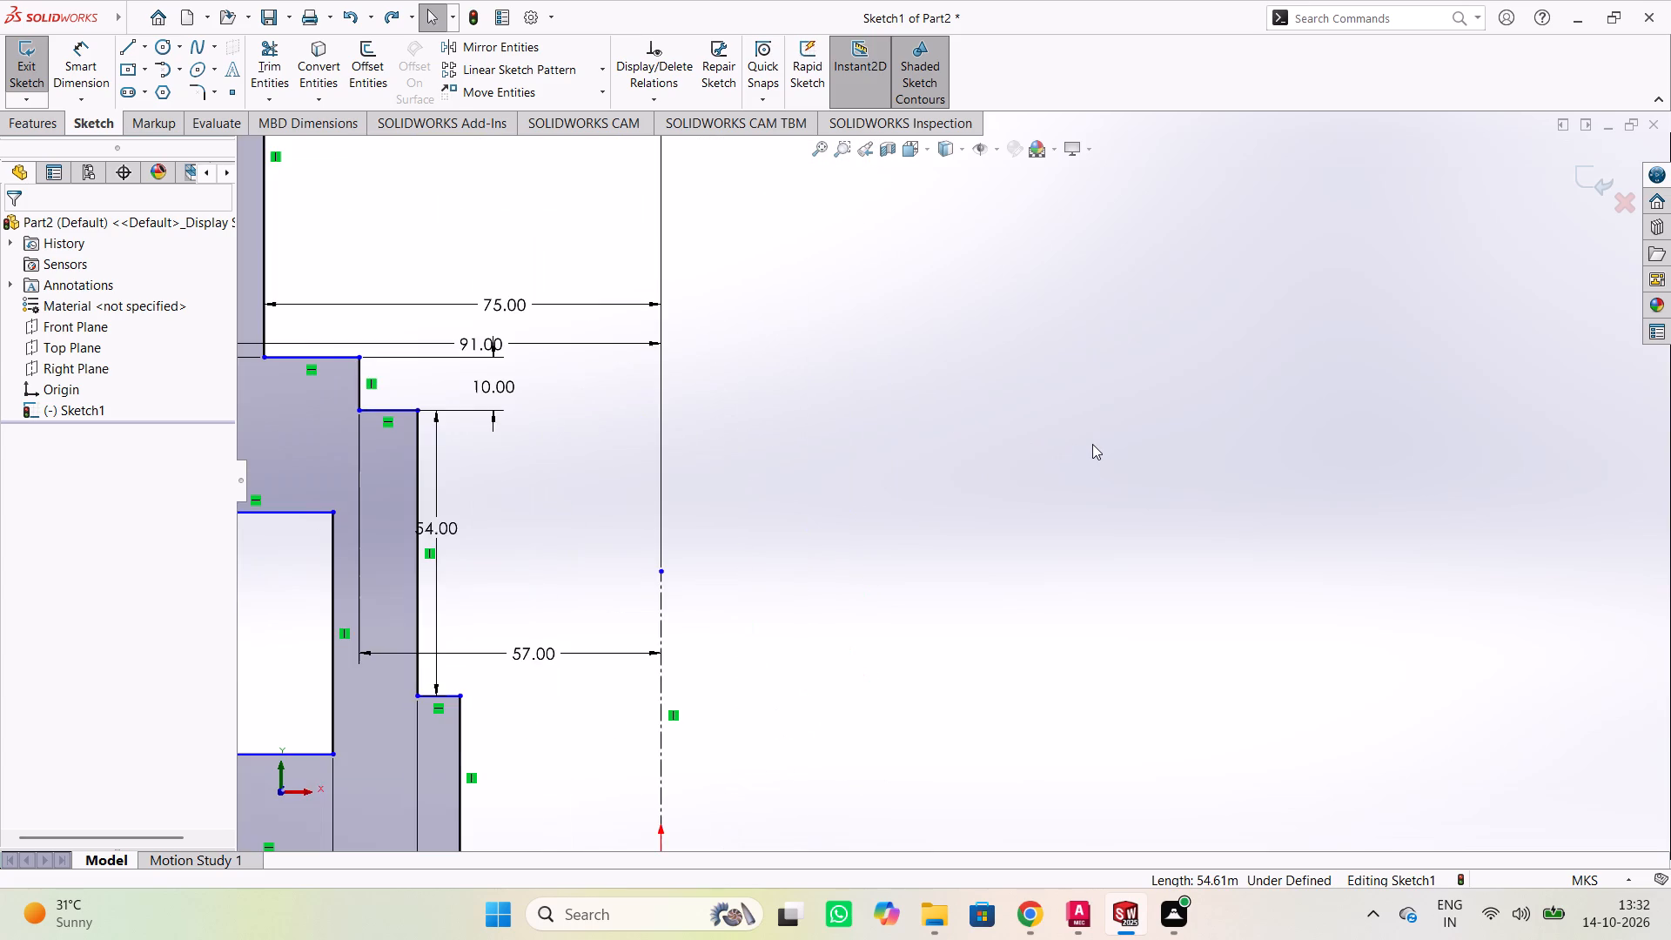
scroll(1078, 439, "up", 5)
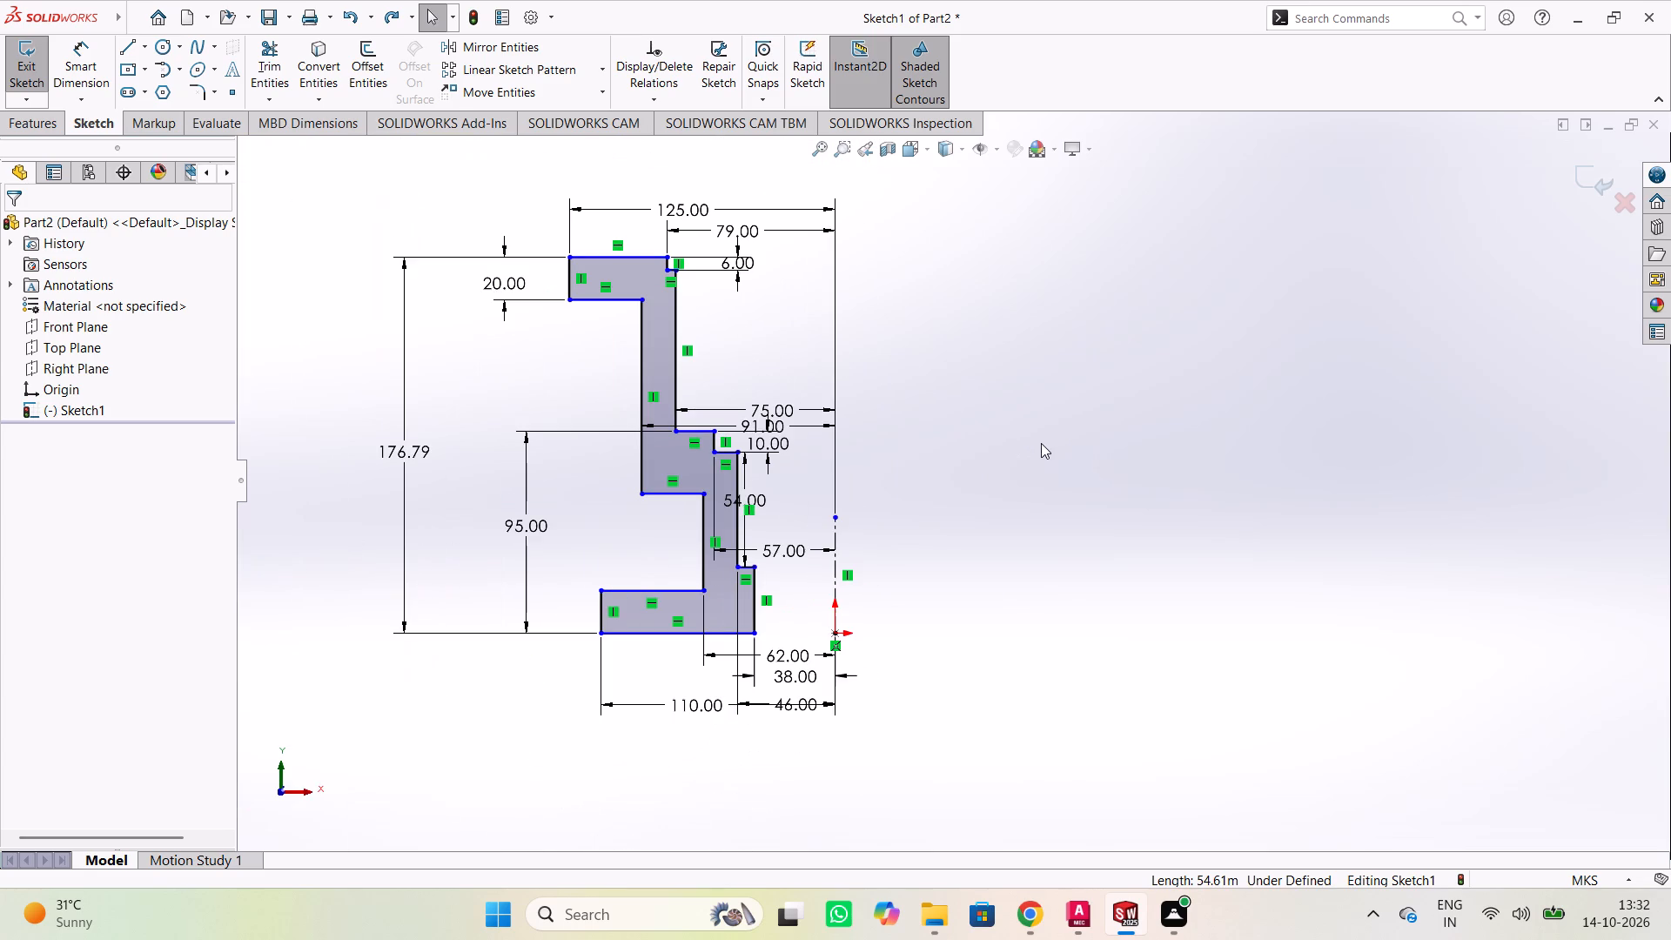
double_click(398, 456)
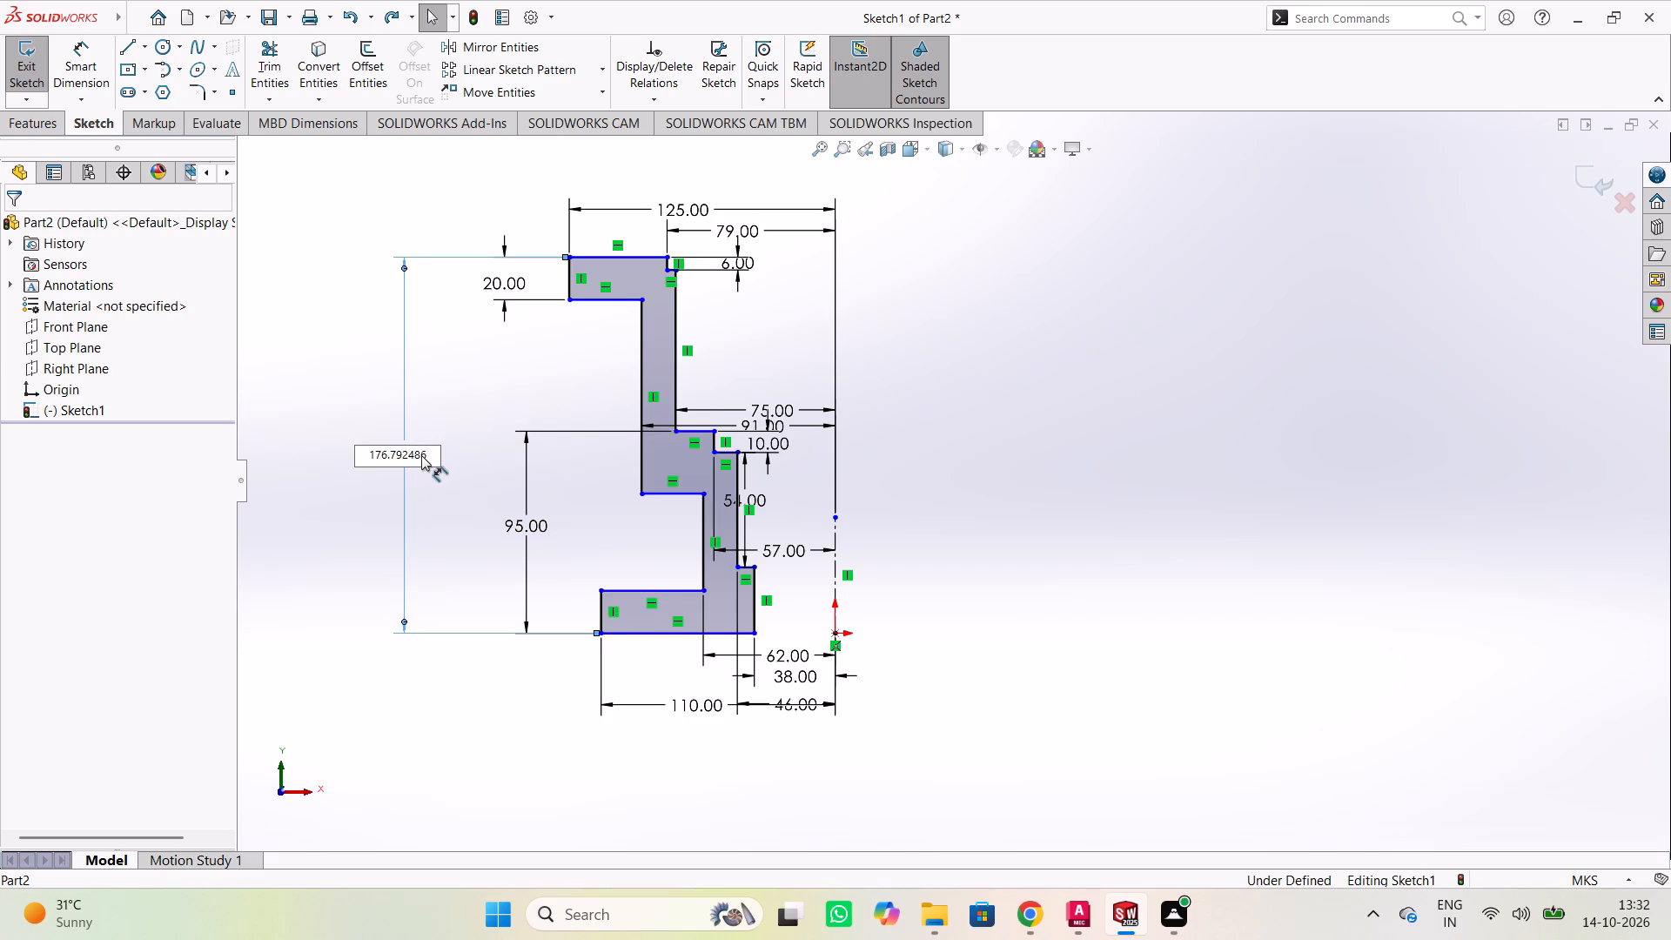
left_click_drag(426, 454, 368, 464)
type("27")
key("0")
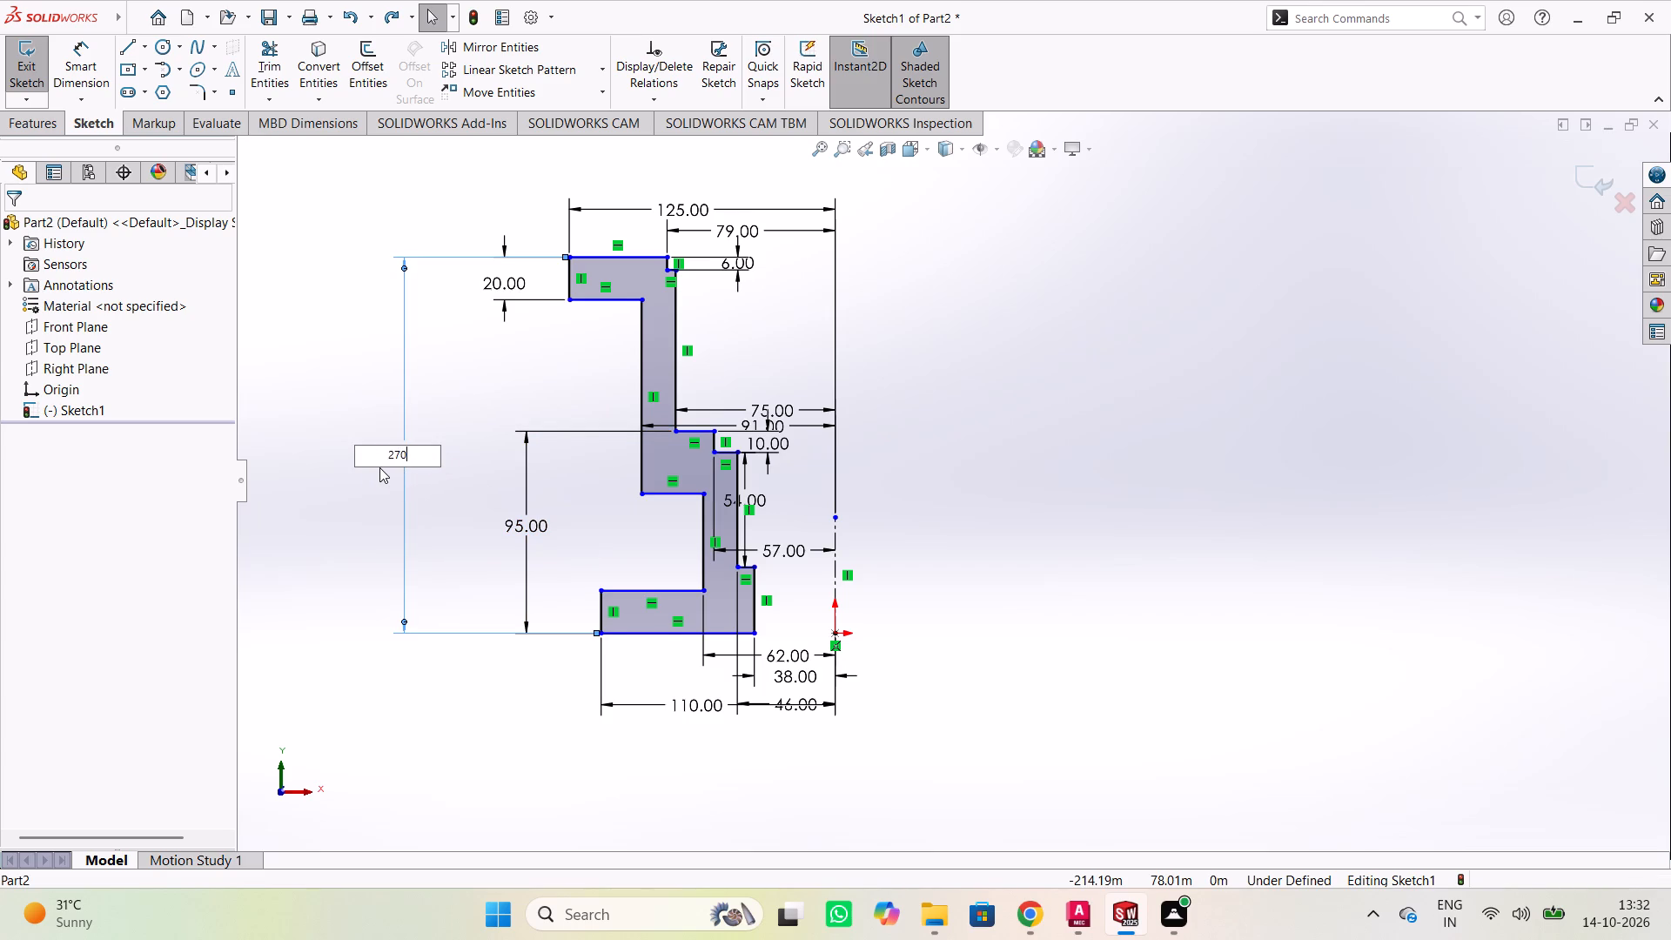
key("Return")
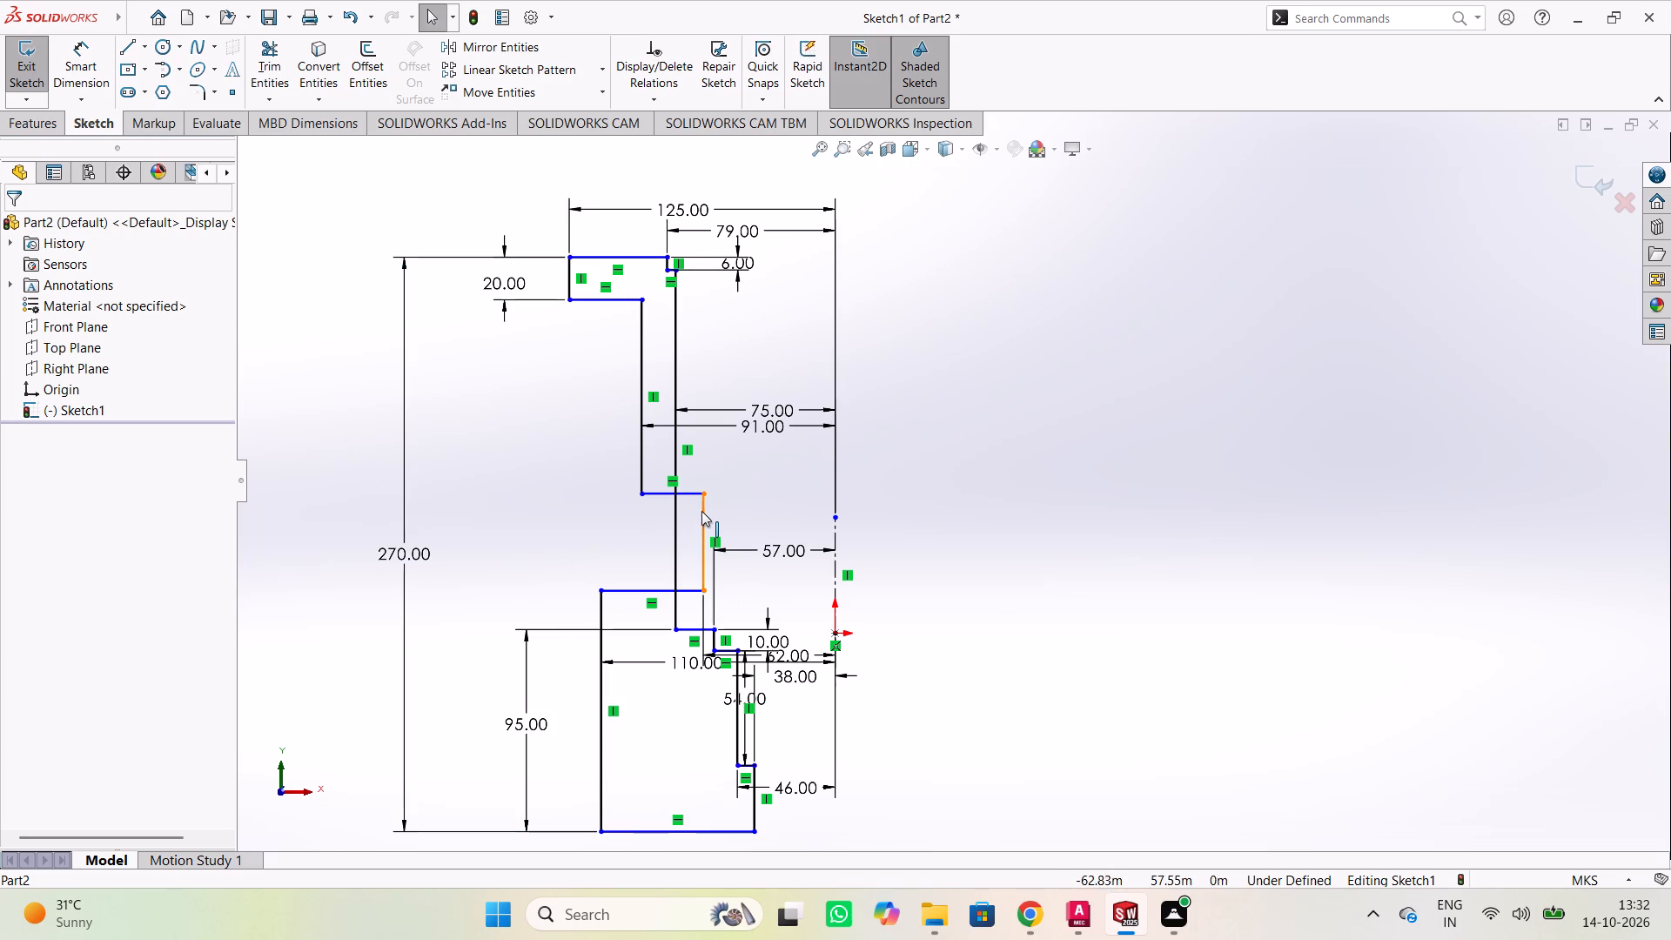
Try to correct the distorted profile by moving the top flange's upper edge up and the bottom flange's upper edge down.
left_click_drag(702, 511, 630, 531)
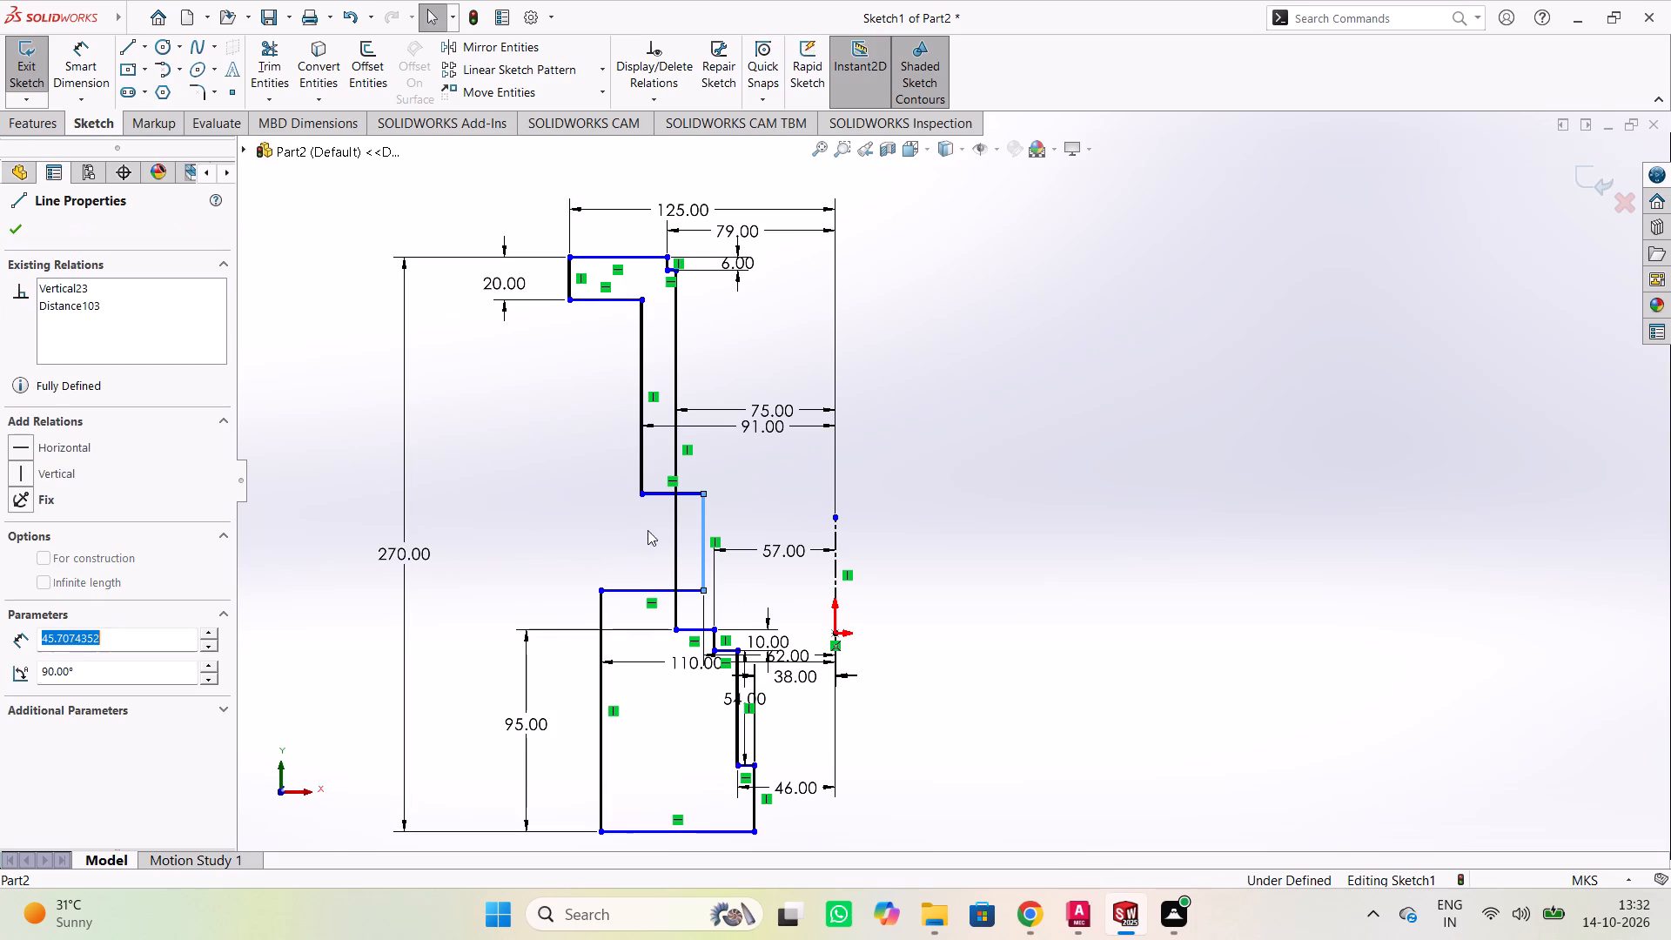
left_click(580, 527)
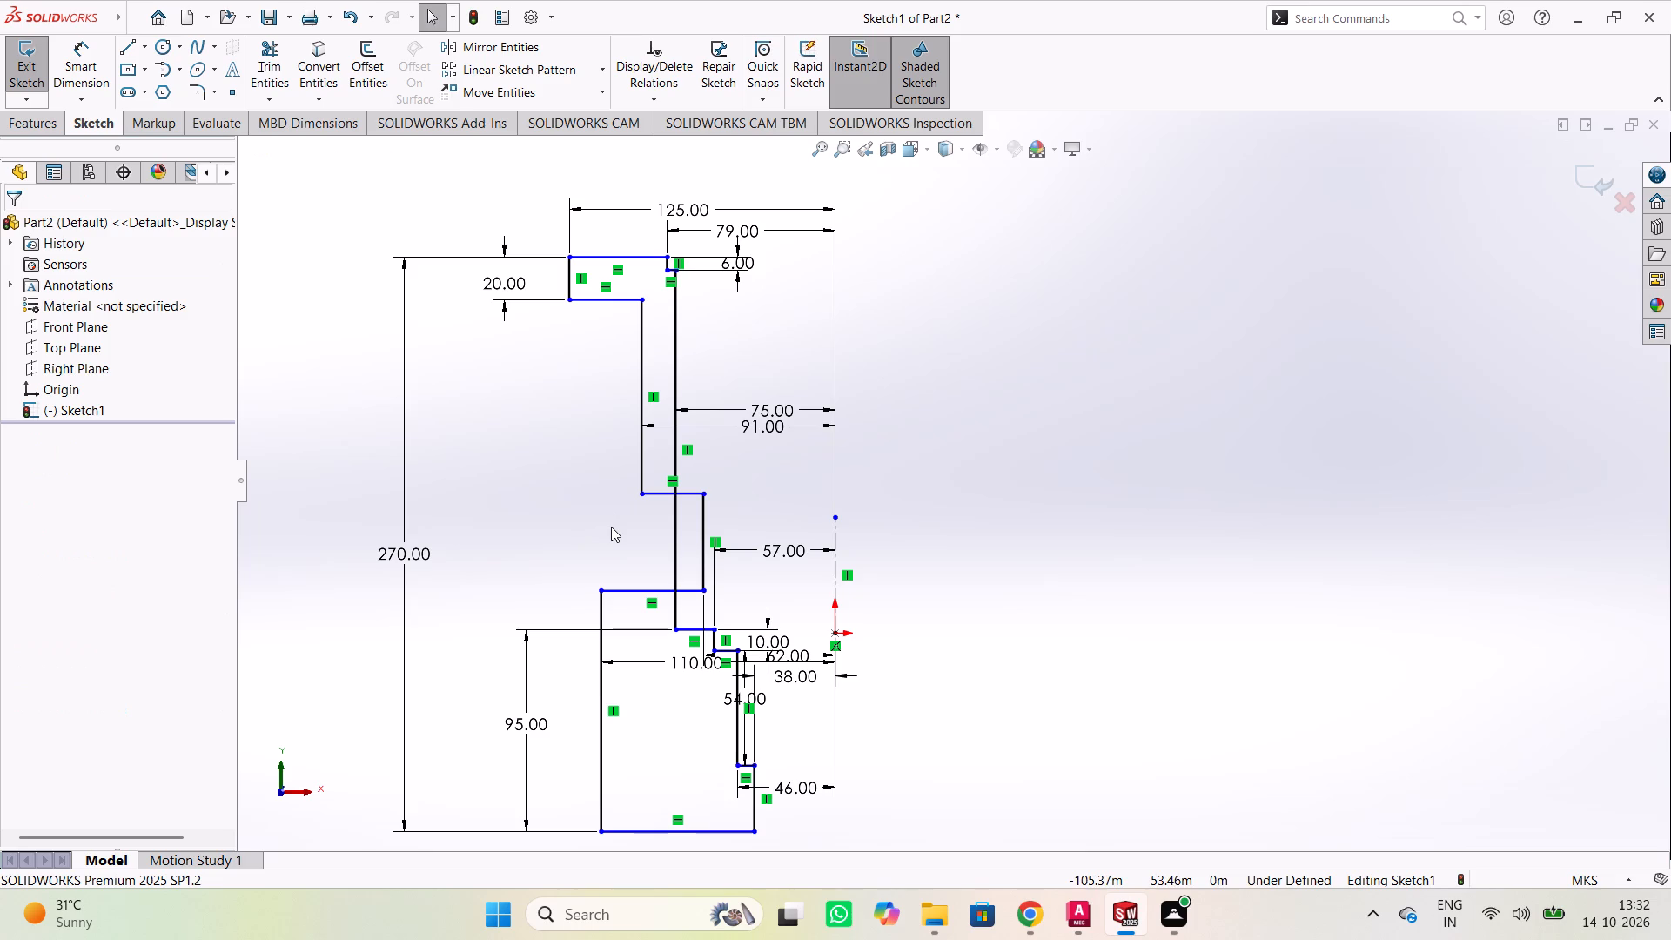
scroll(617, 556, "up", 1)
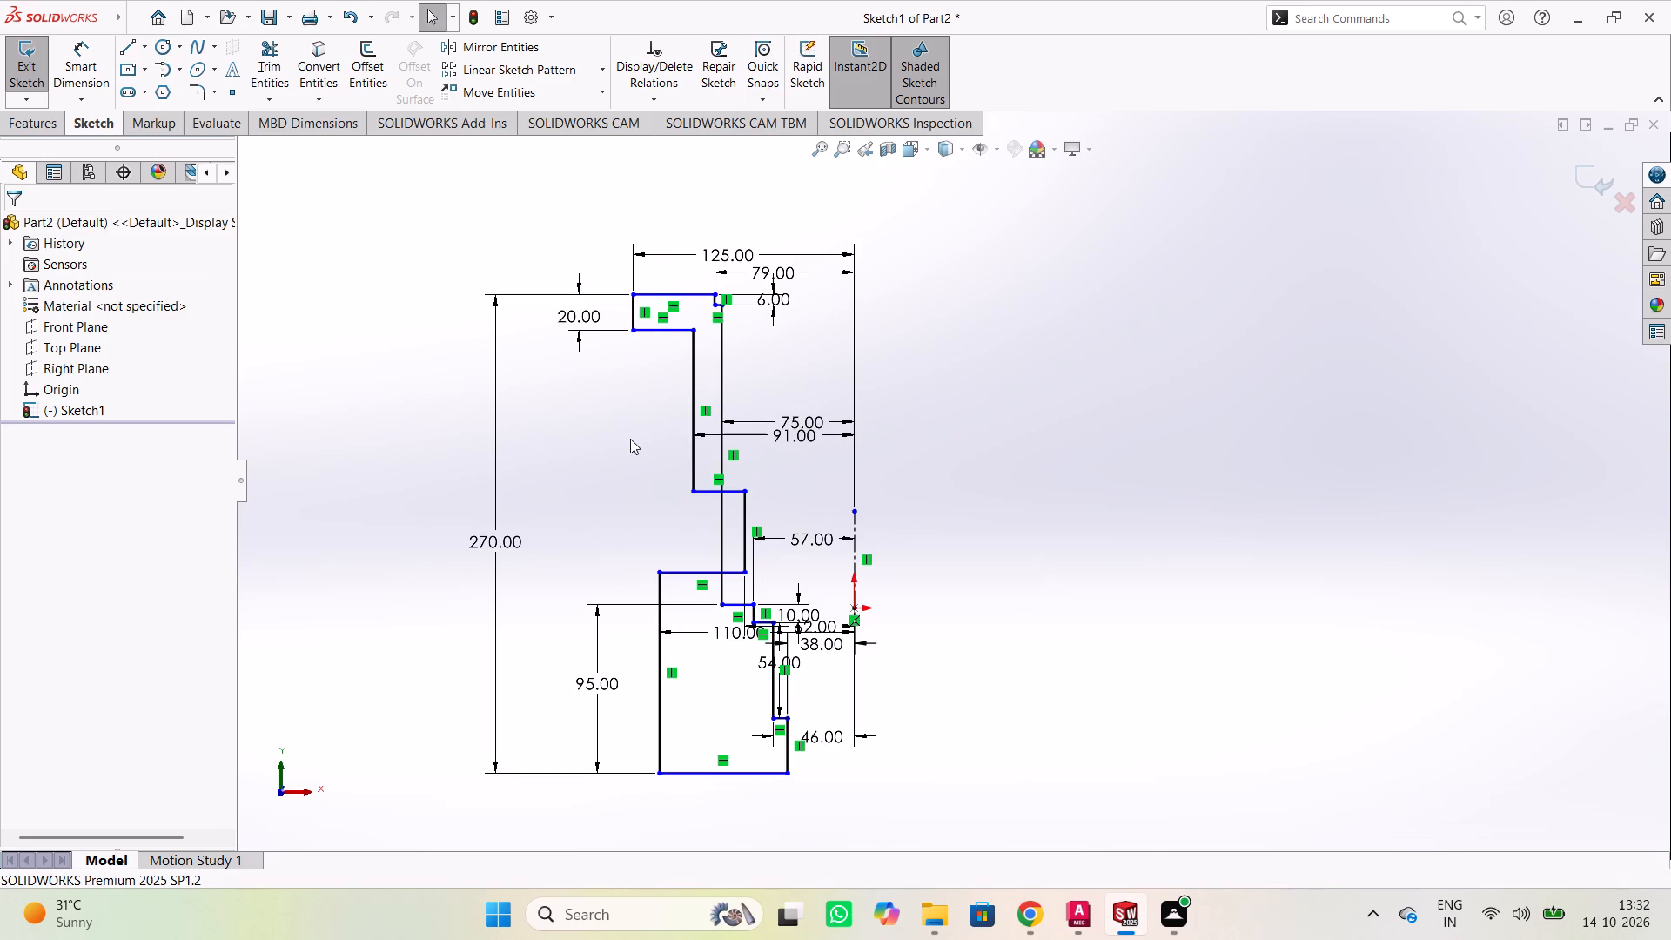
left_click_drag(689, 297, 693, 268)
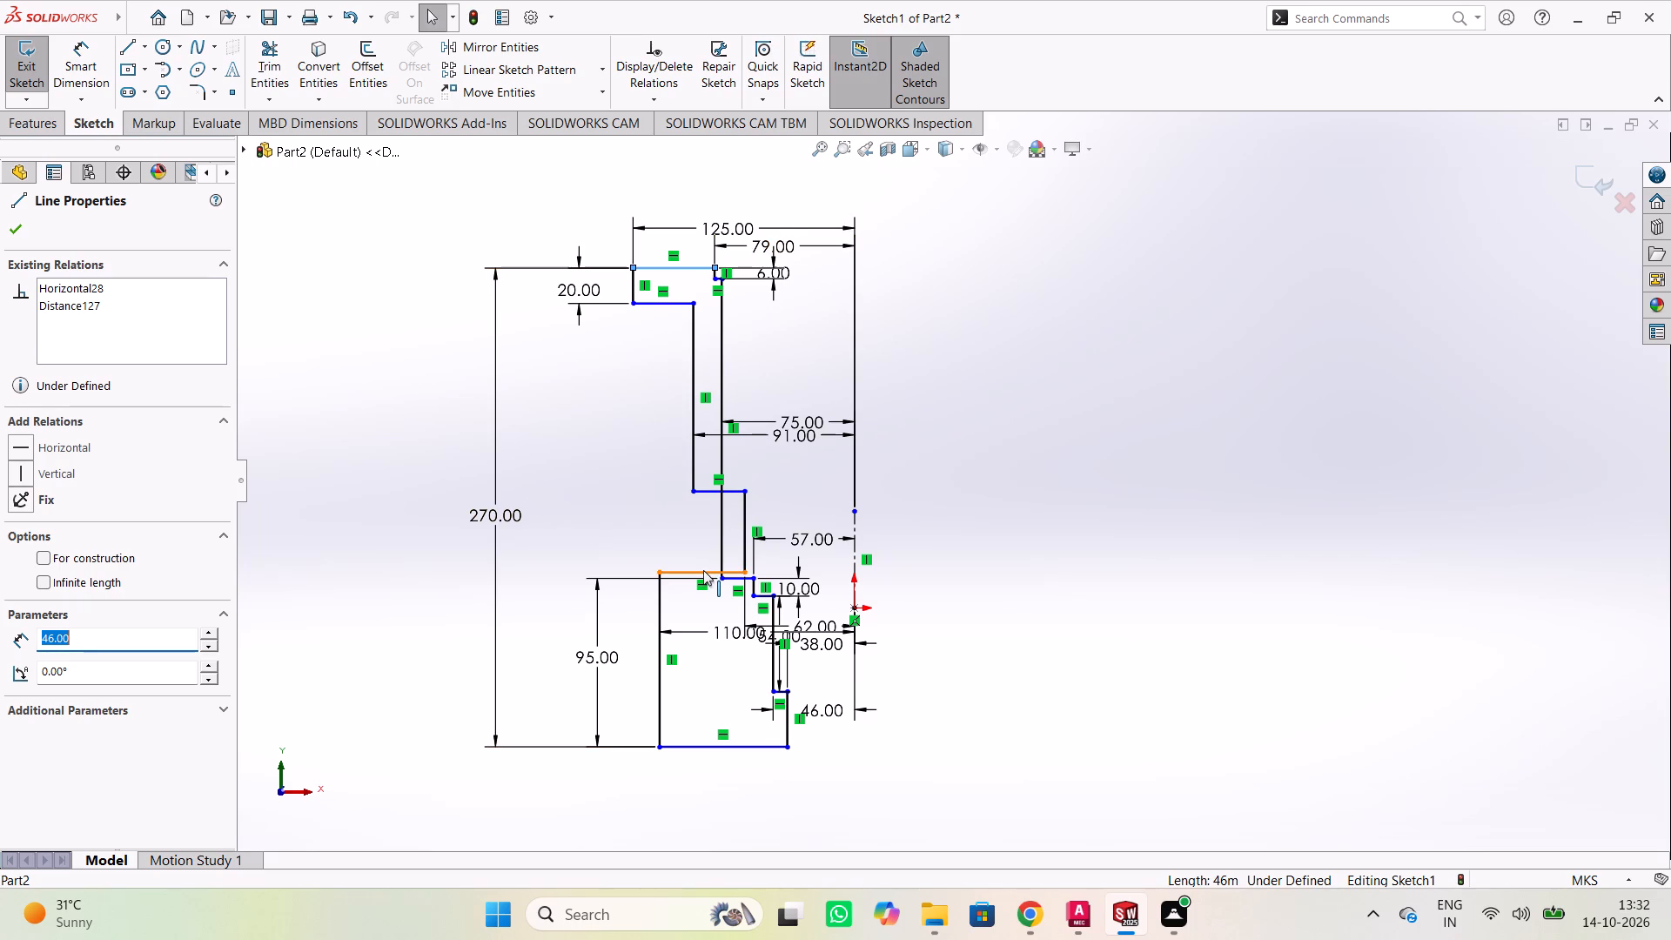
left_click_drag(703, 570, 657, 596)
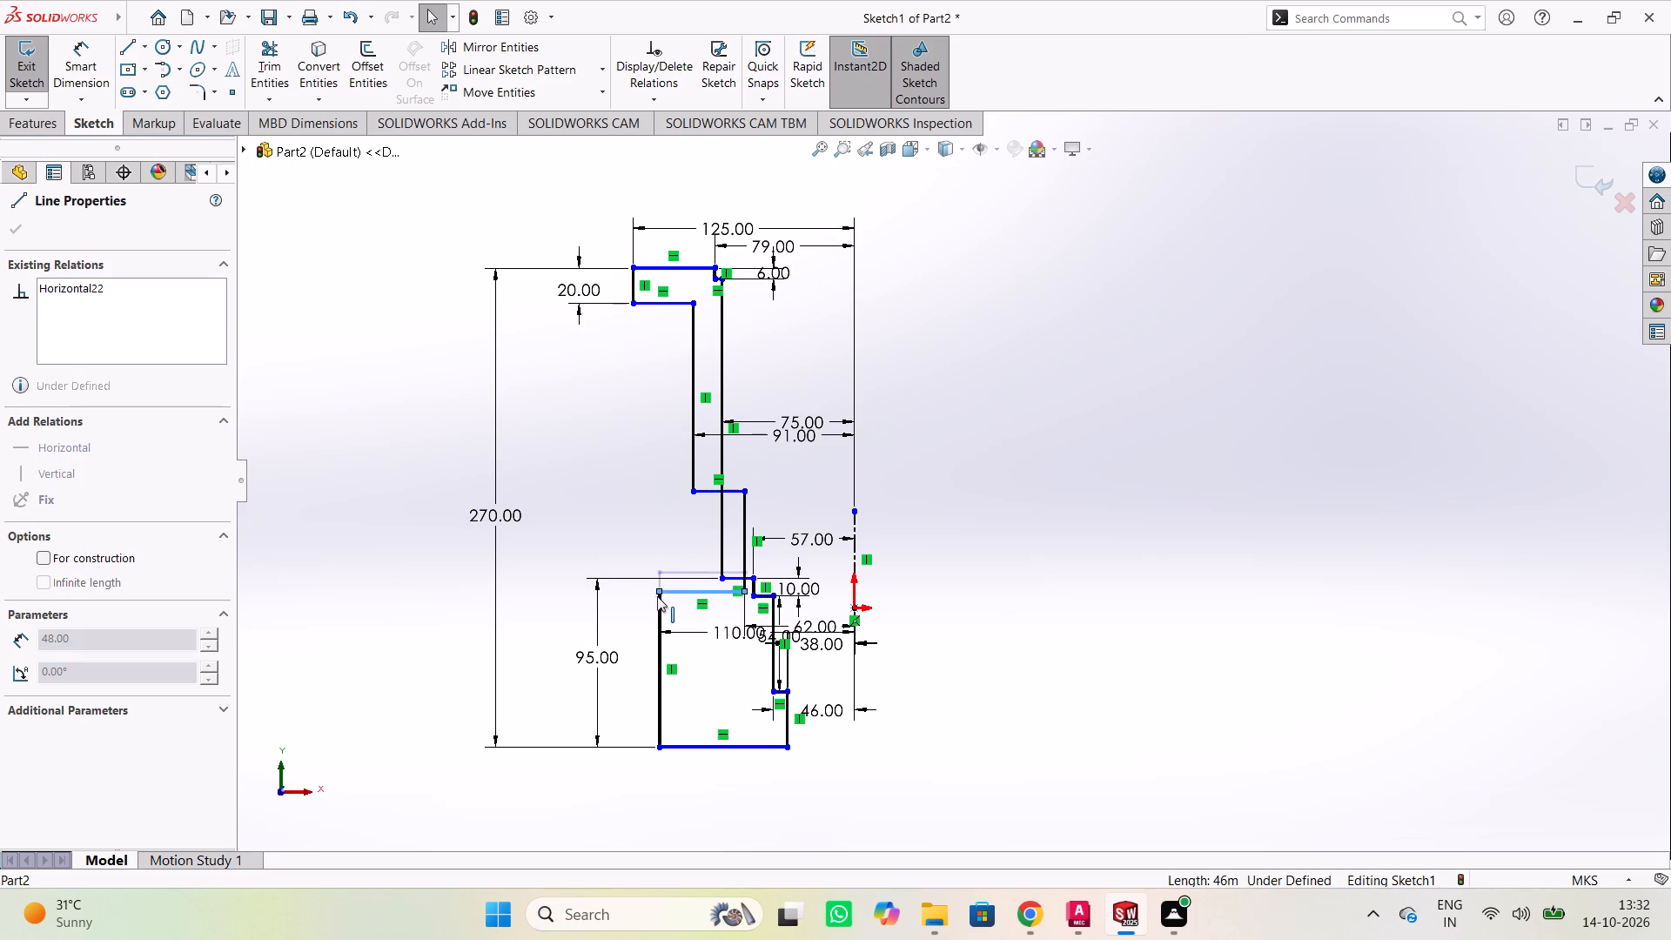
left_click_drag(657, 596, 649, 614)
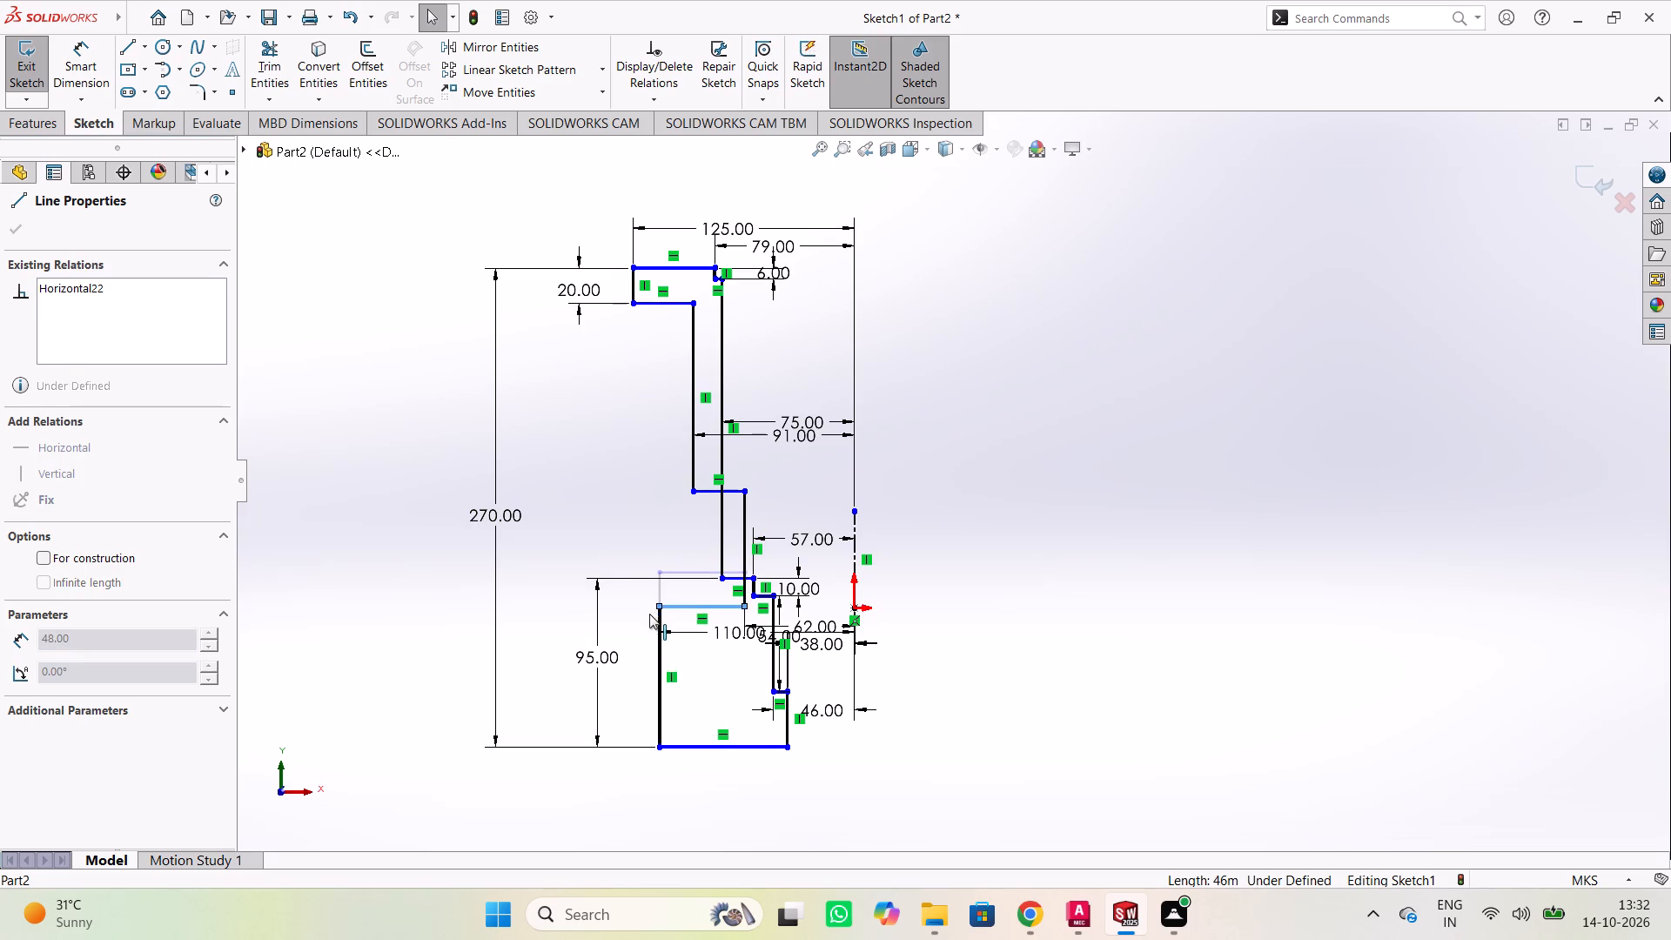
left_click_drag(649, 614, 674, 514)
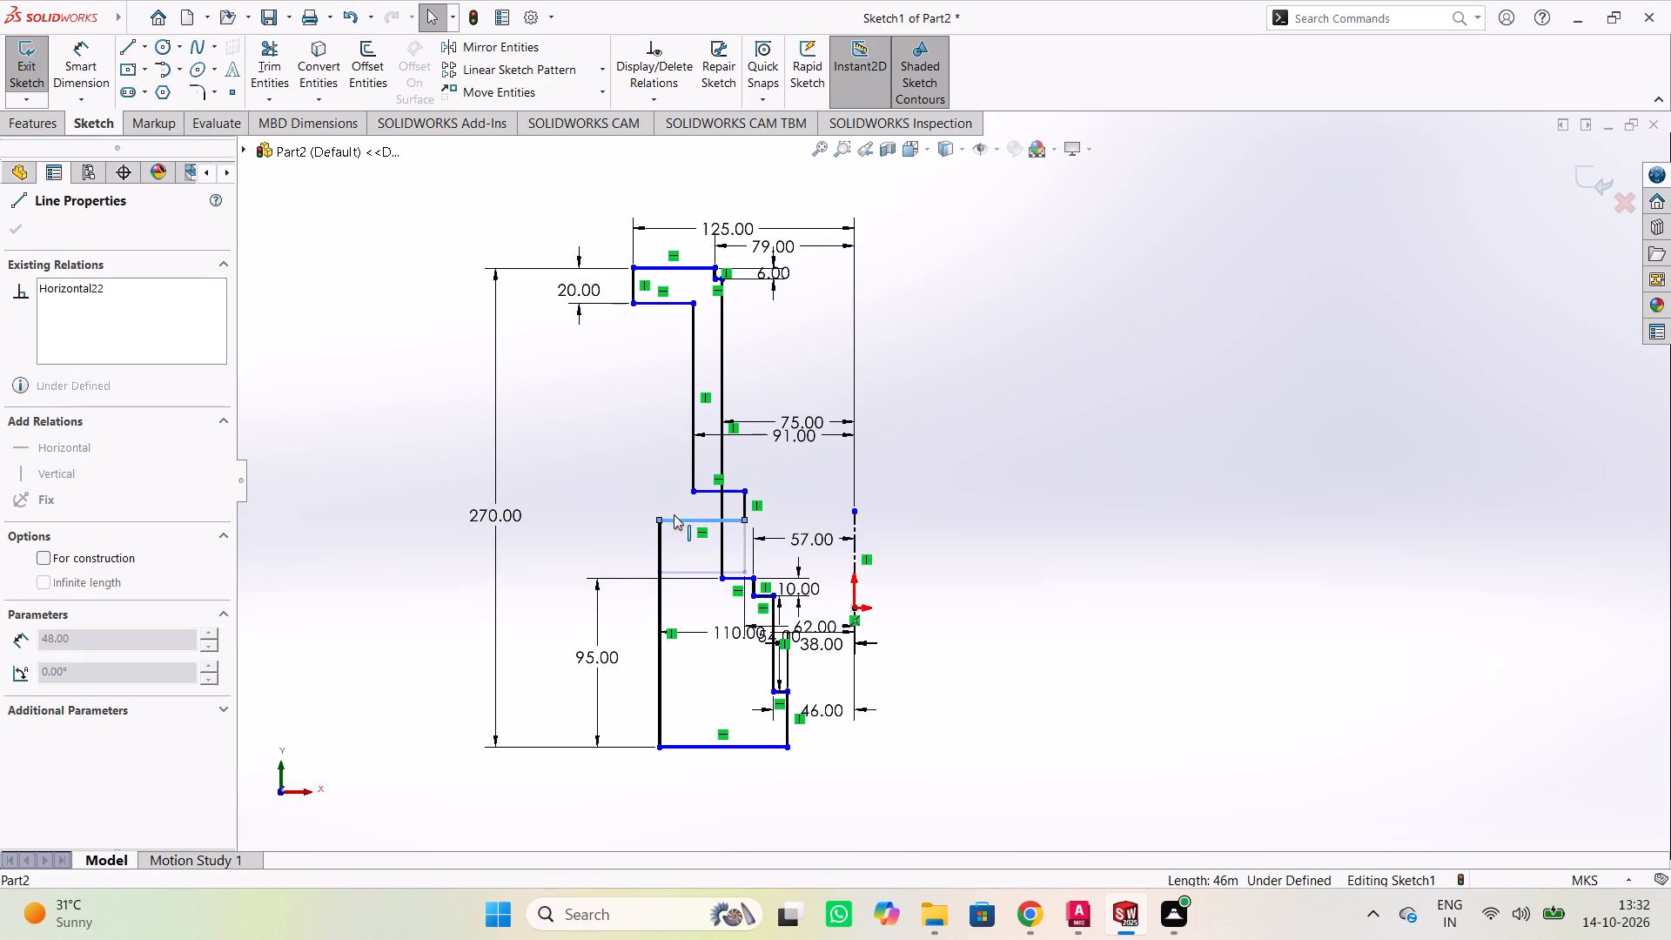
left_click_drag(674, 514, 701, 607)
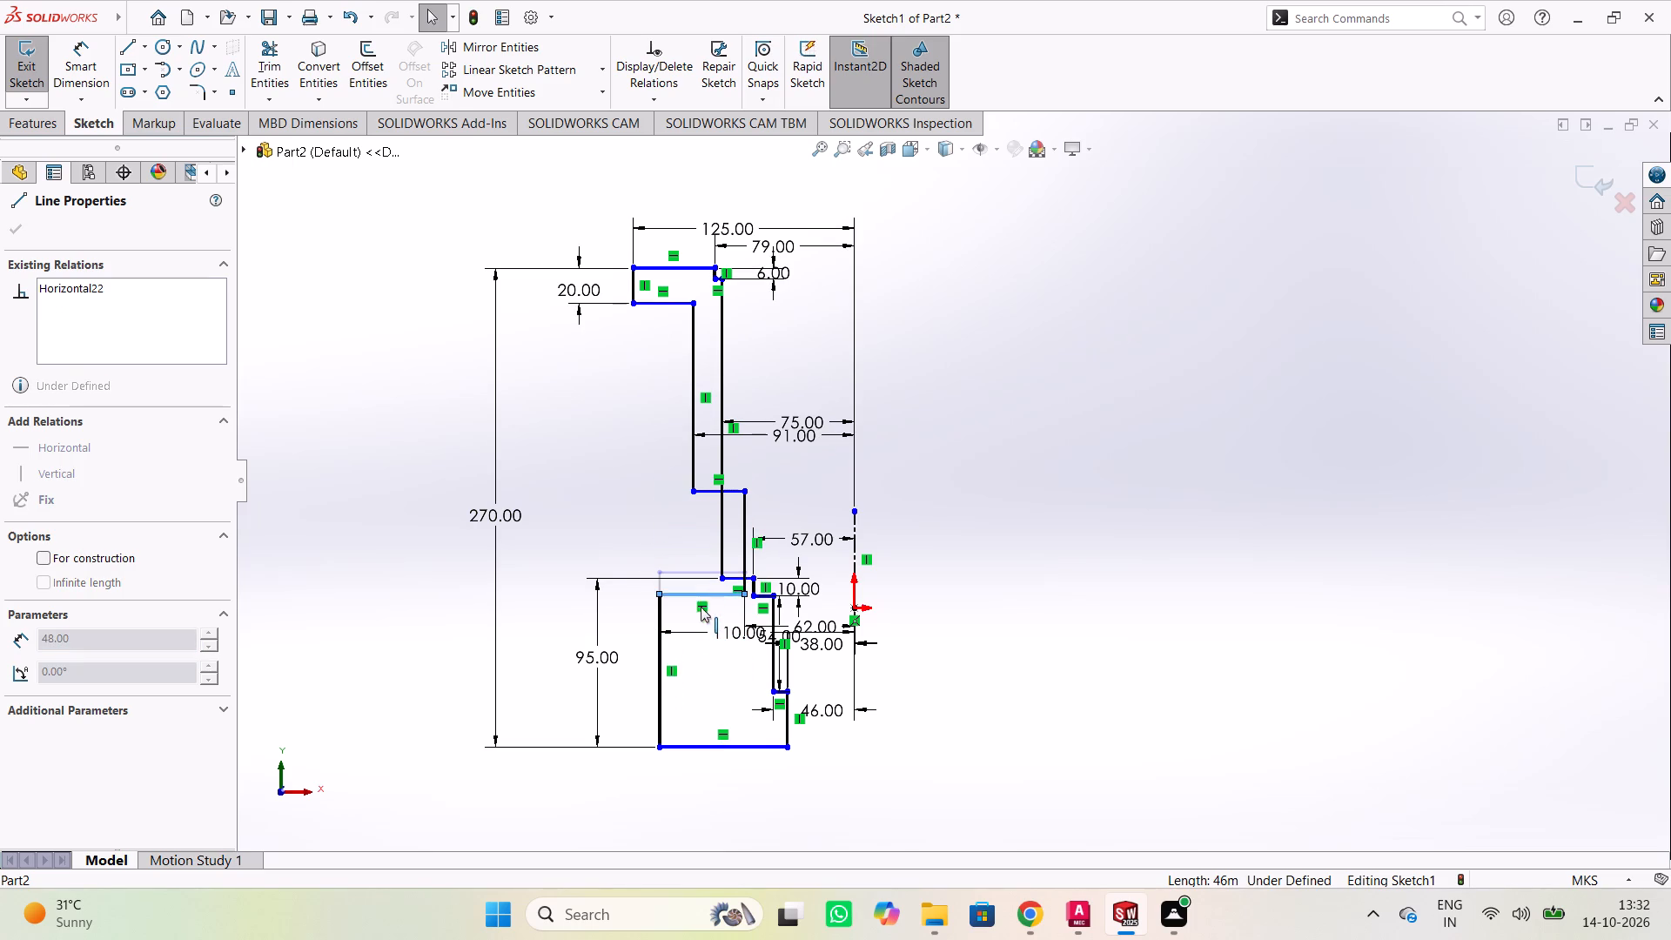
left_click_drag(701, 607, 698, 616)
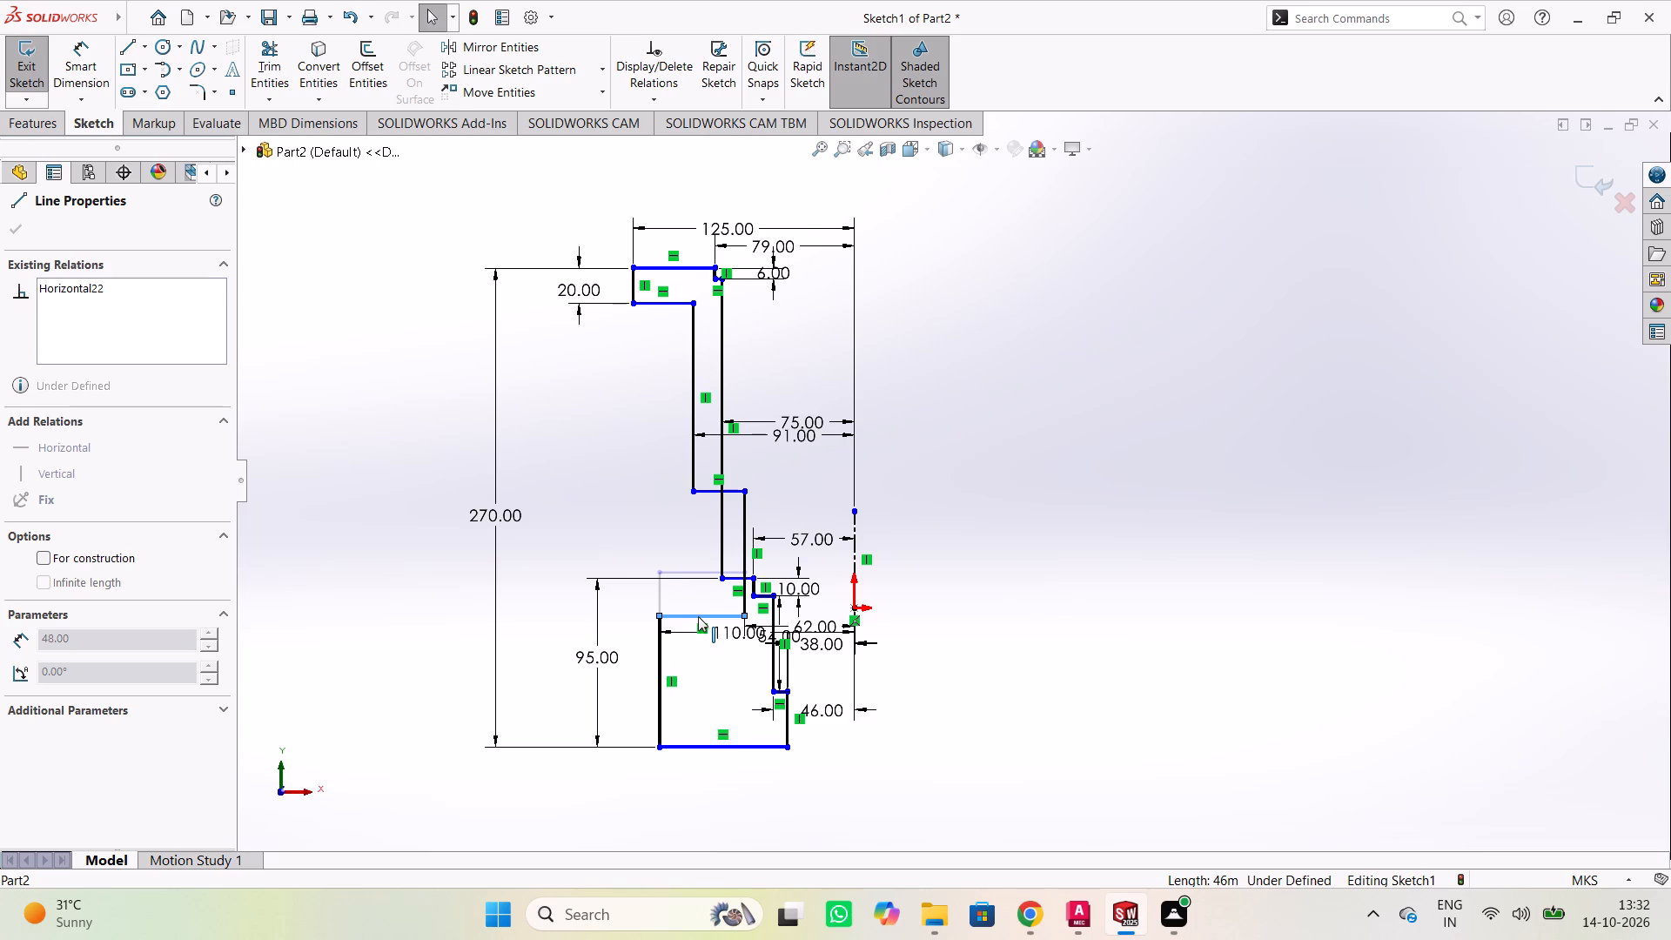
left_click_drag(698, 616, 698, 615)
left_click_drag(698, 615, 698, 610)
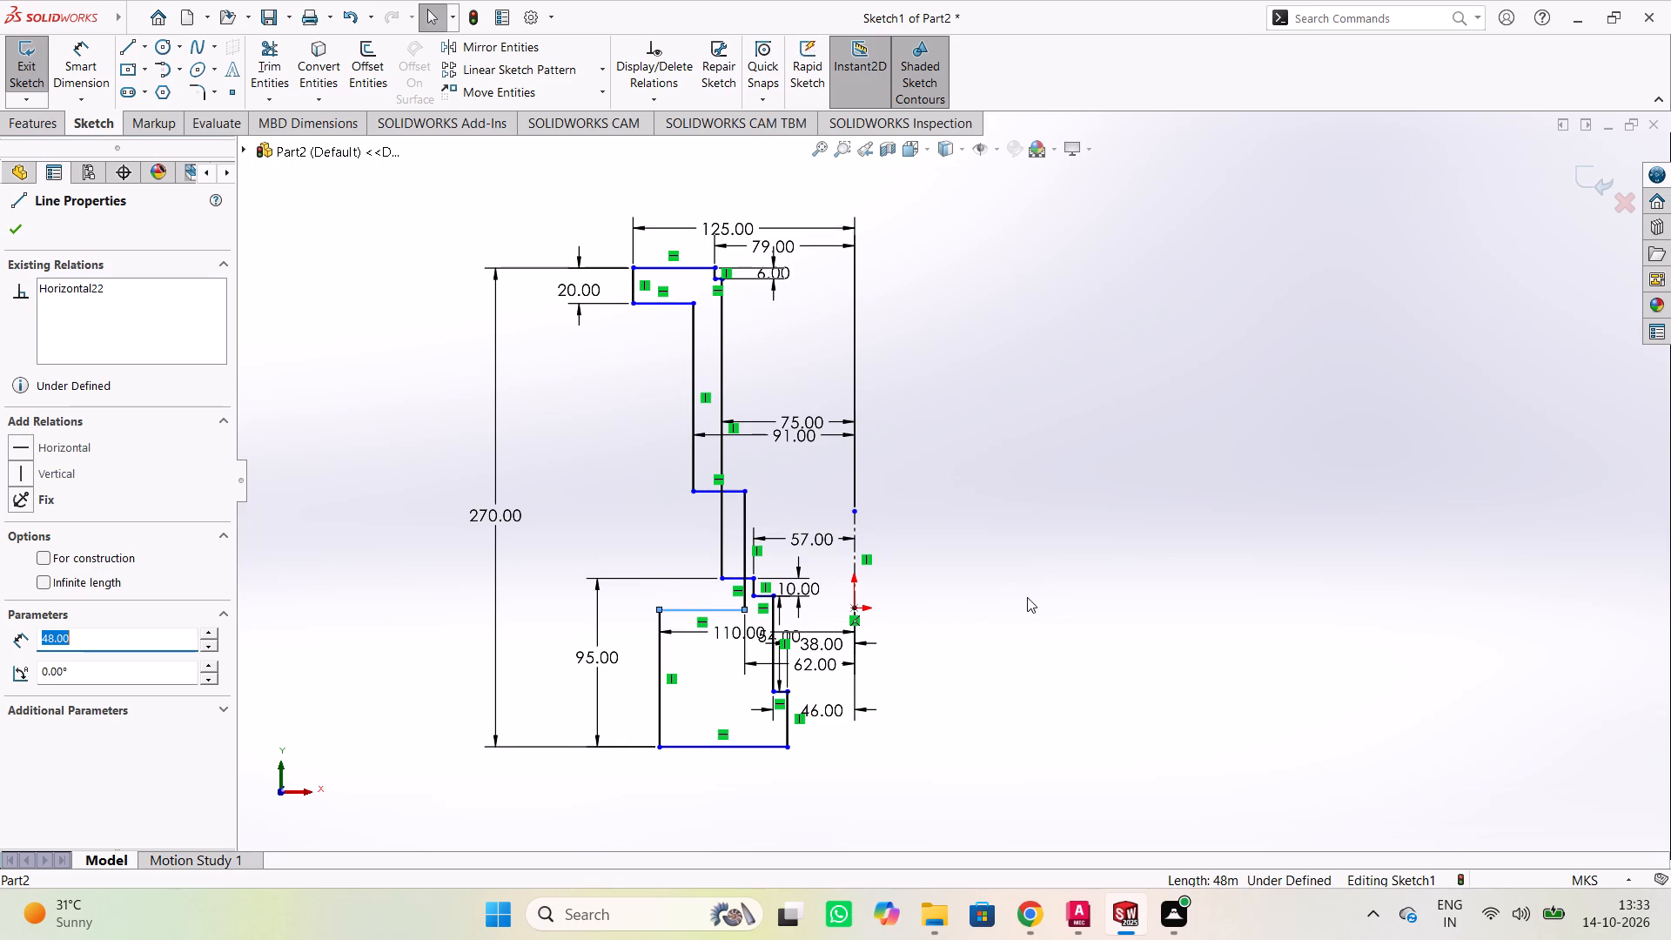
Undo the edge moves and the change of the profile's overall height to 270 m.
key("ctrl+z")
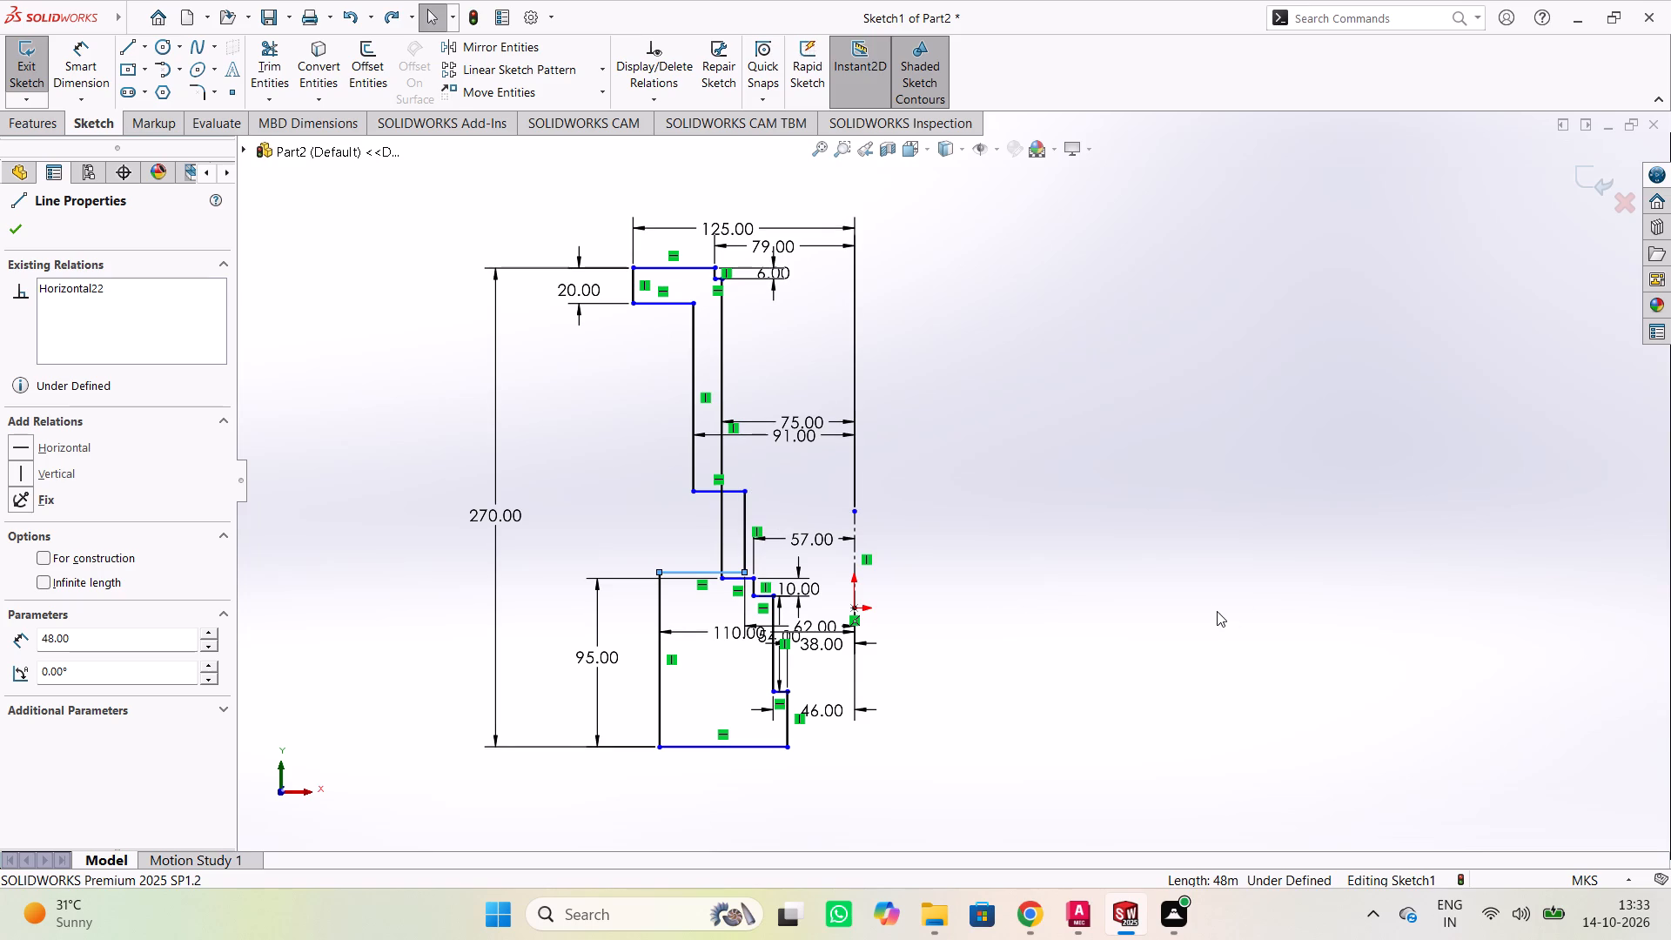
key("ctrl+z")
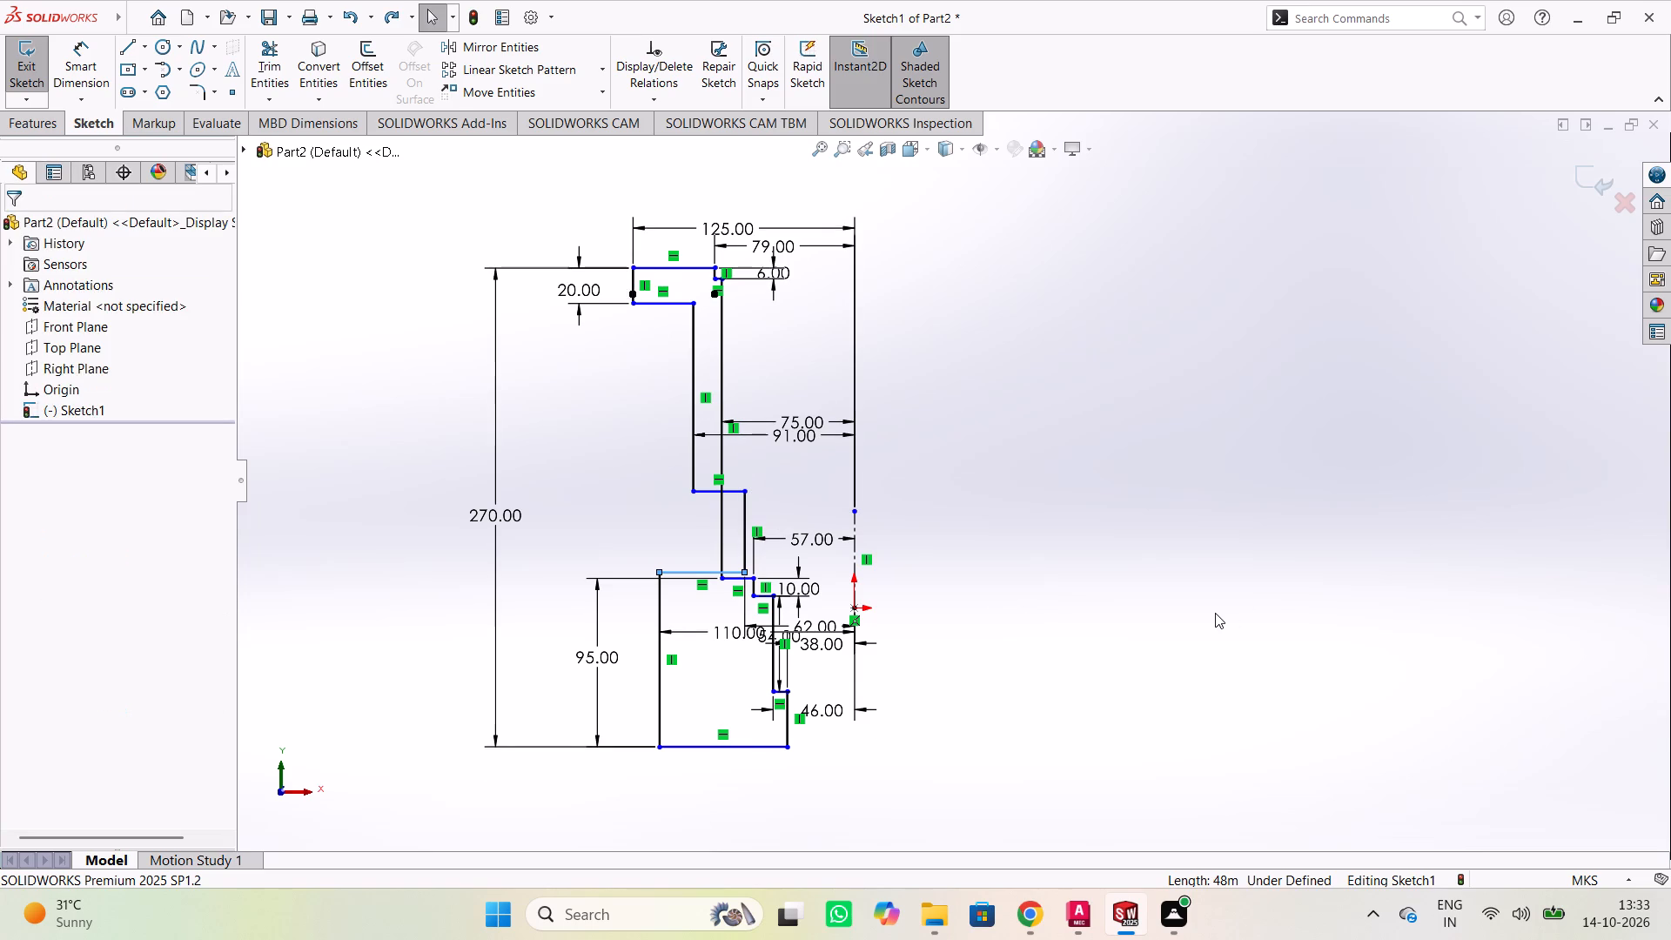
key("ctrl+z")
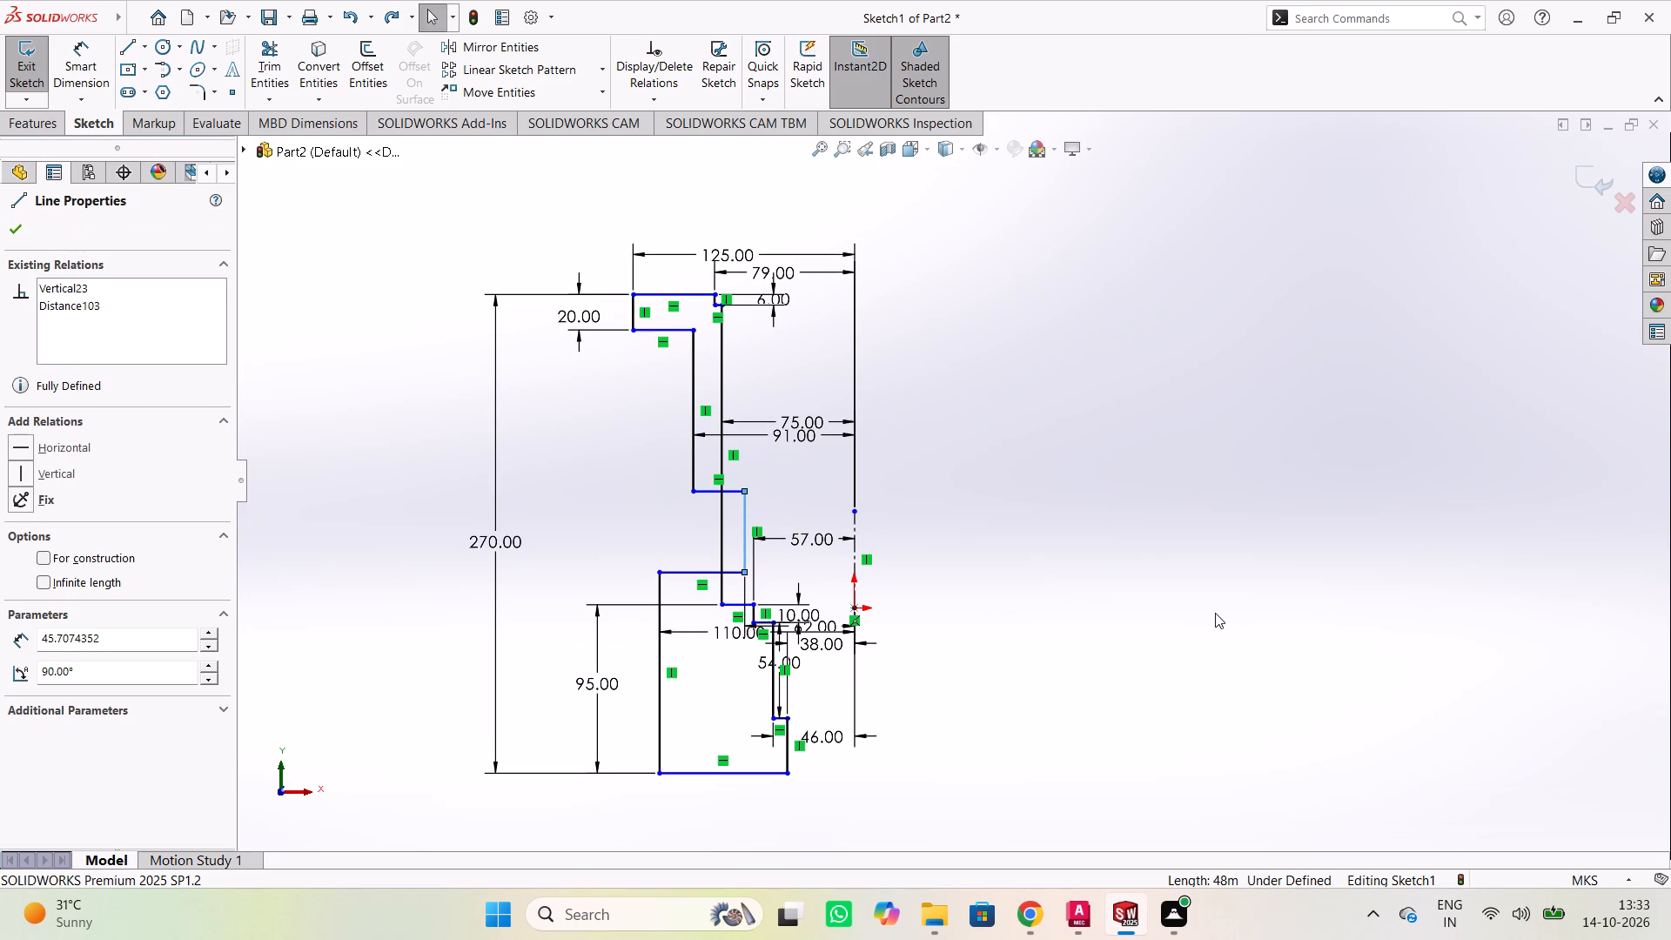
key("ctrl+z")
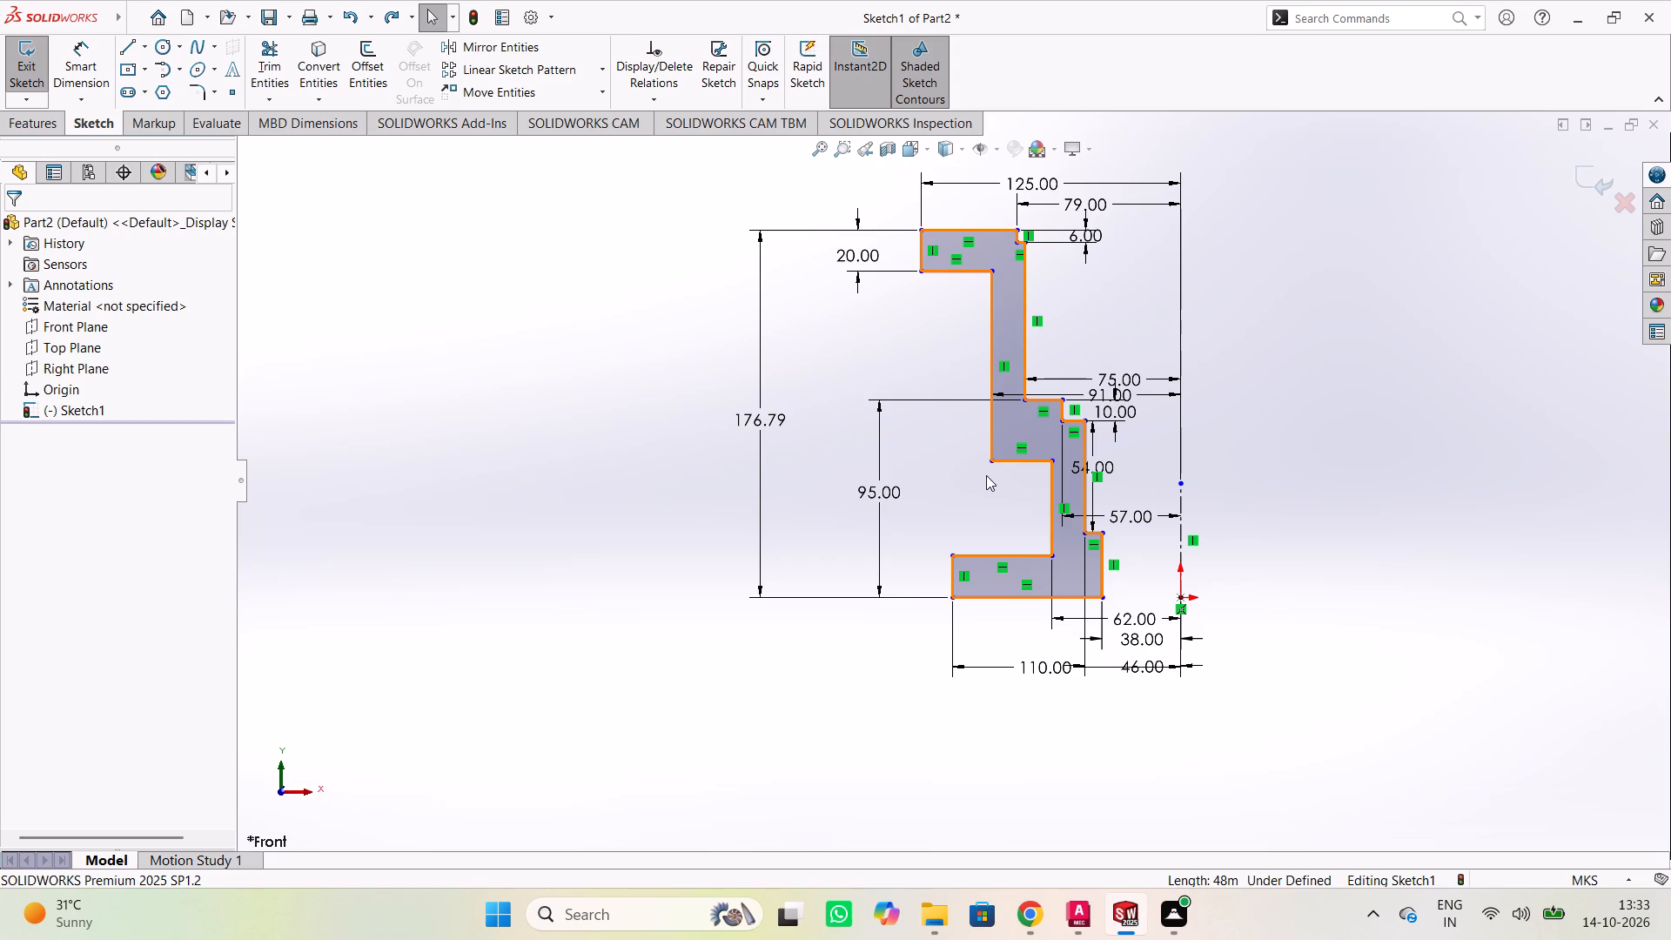
Examine the stepped profile and its dimensions from the top flange down to the bottom flange.
scroll(1221, 301, "down", 3)
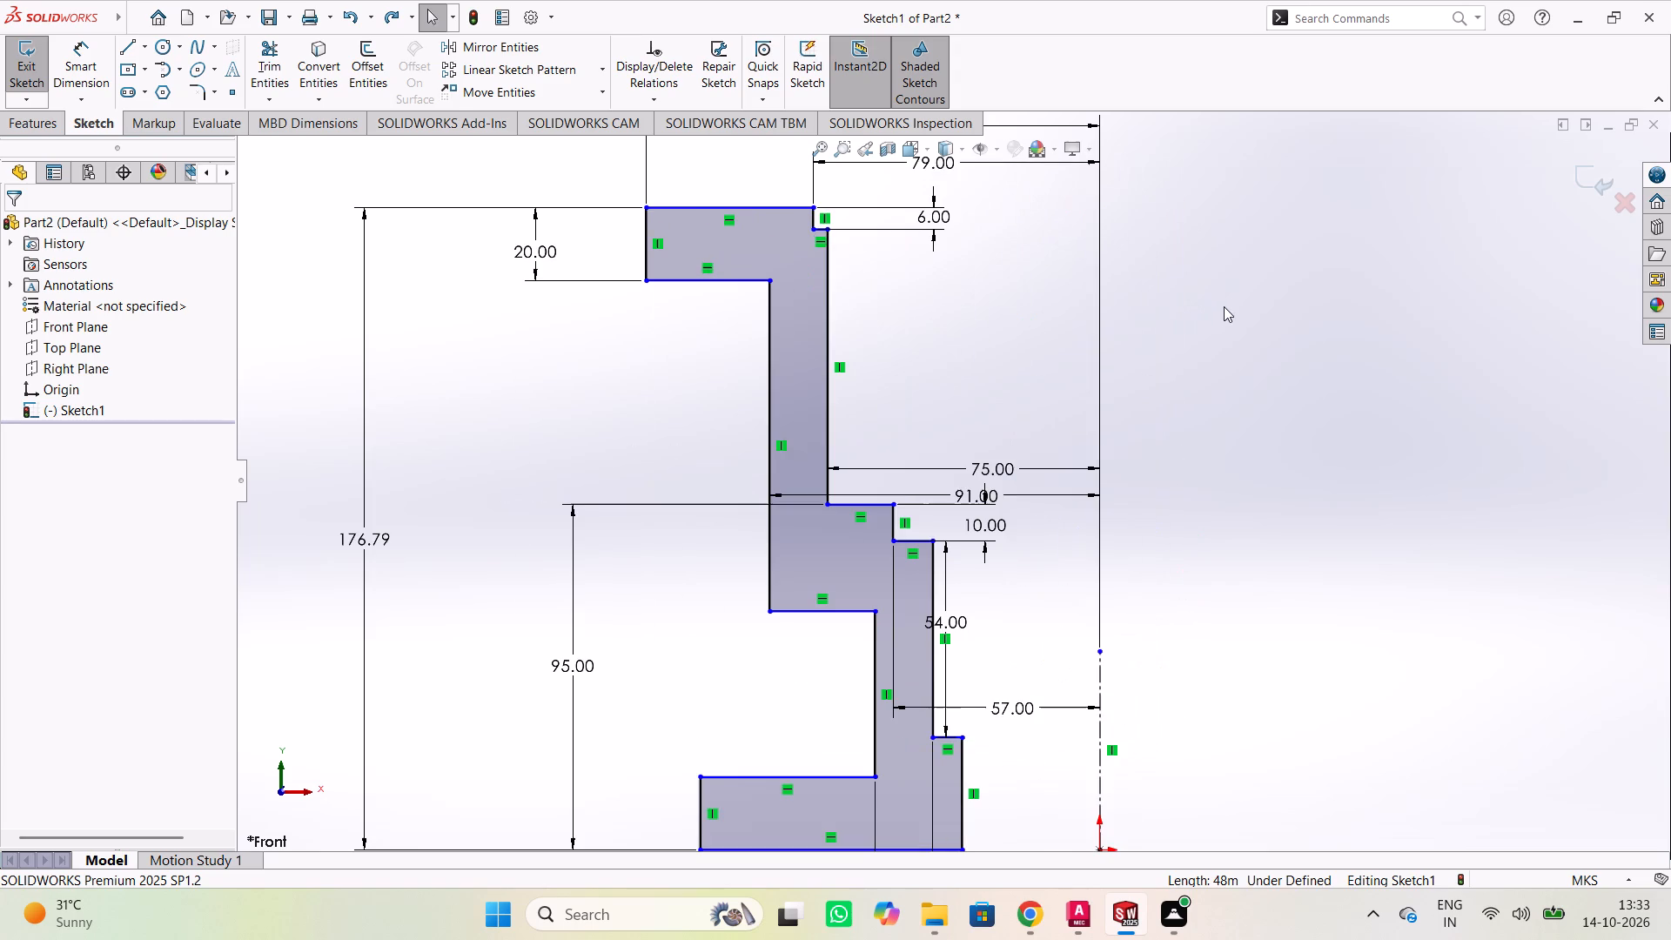
scroll(1184, 428, "up", 1)
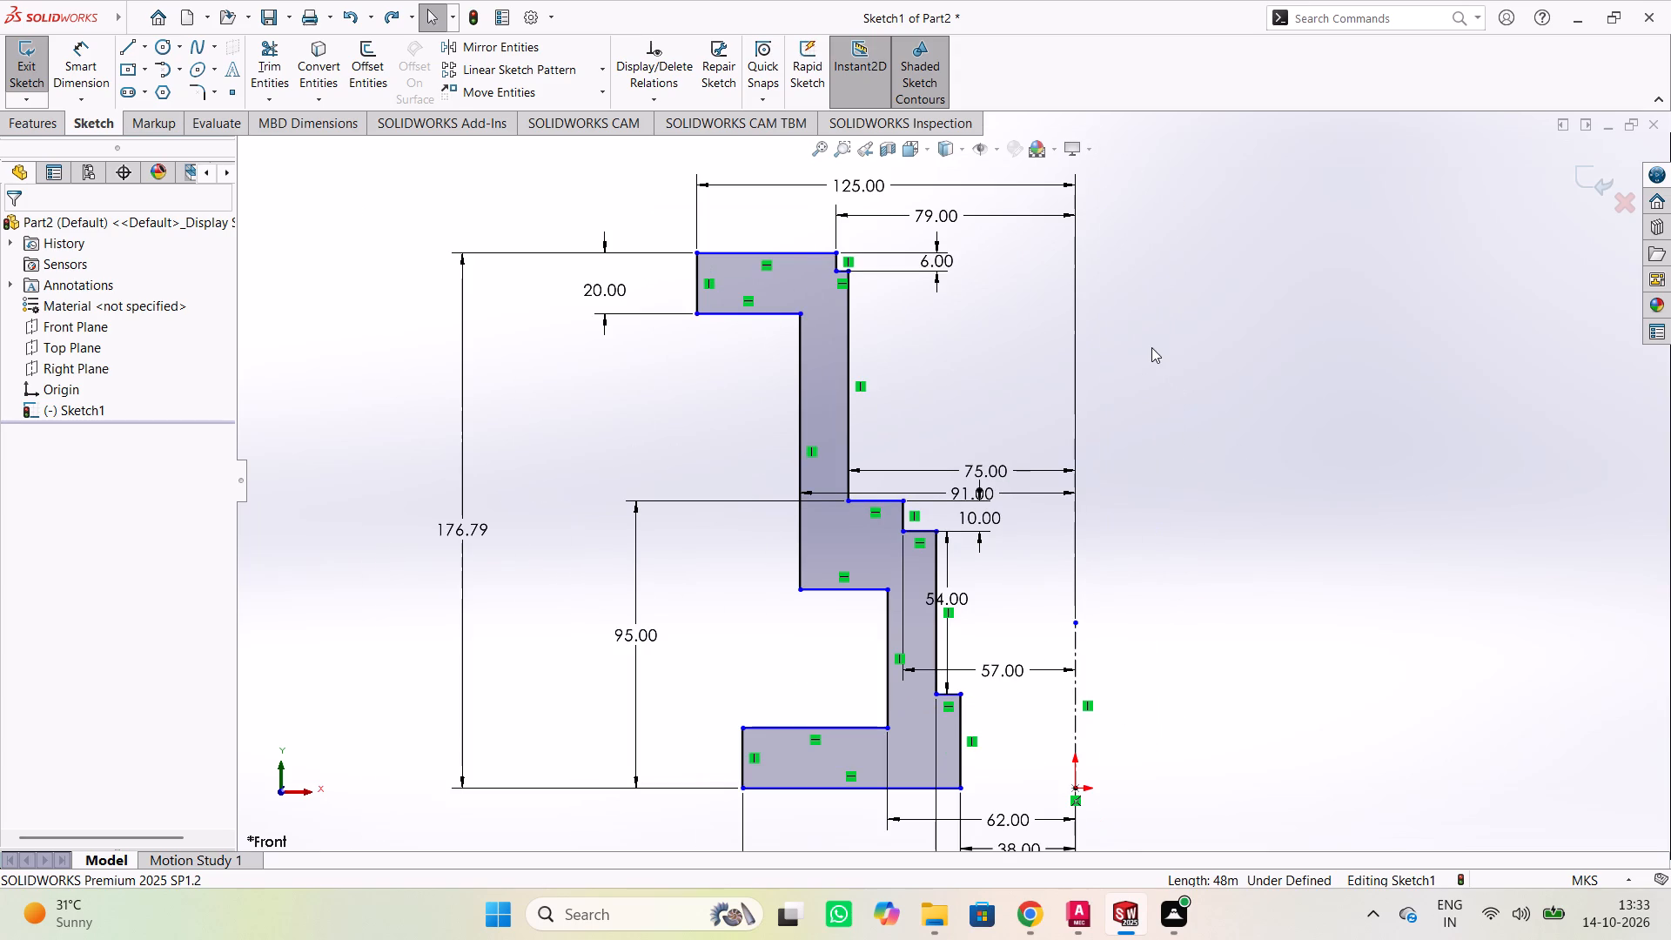
scroll(1151, 346, "down", 2)
scroll(1166, 351, "up", 1)
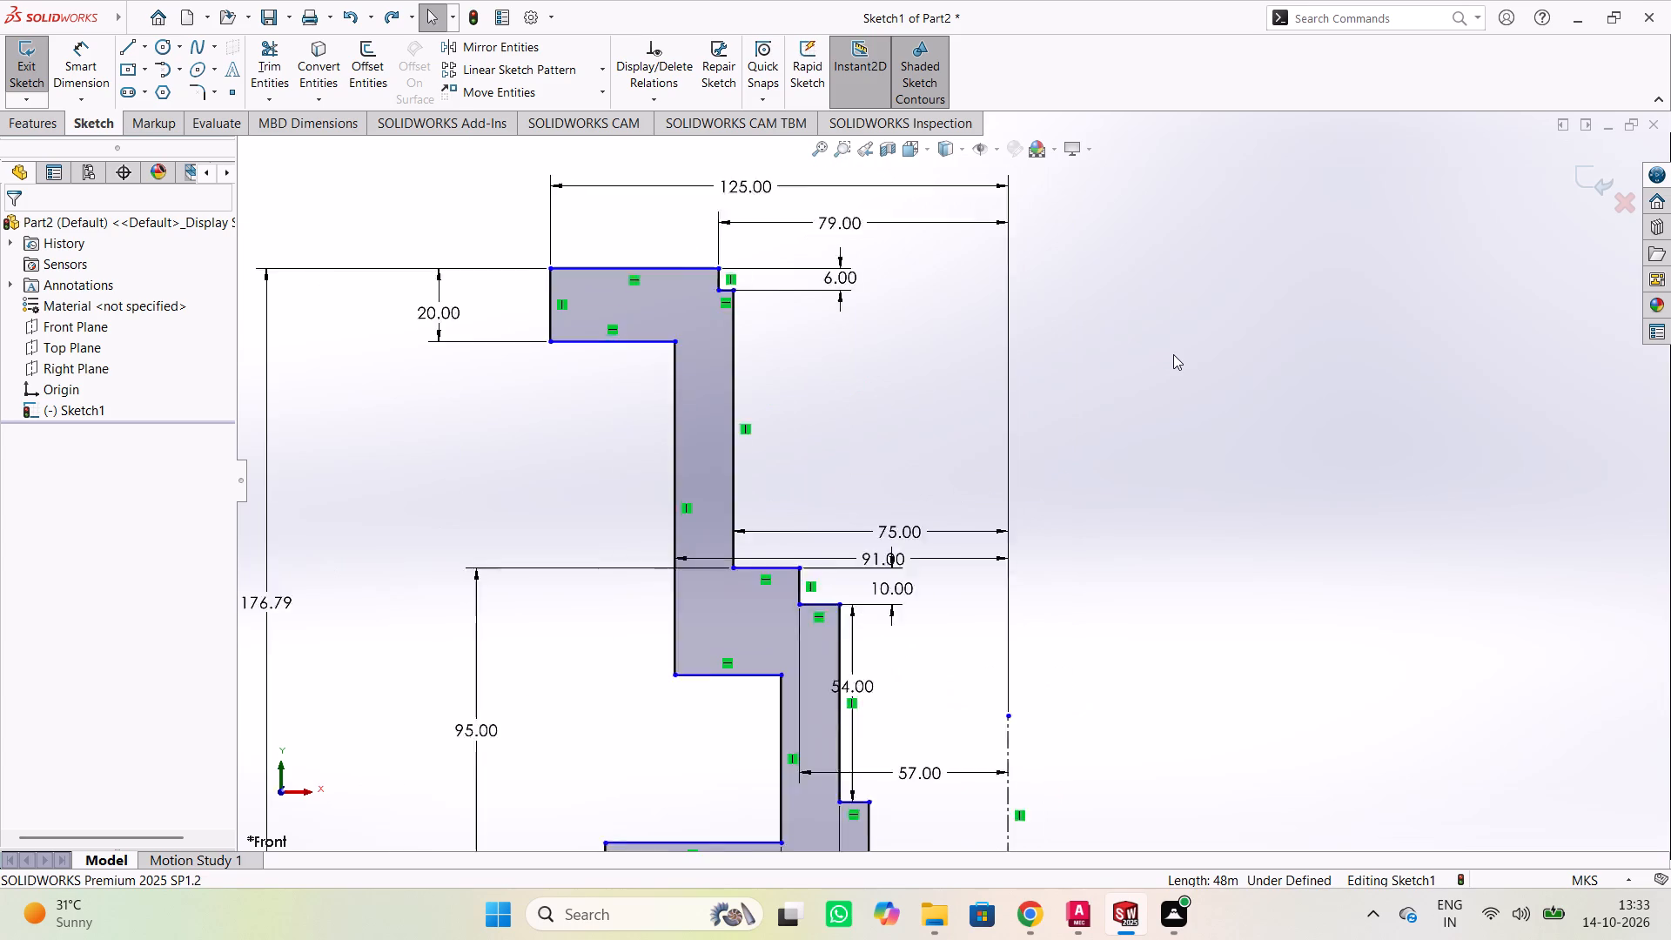
scroll(1173, 354, "down", 1)
scroll(1173, 354, "up", 2)
scroll(973, 617, "up", 2)
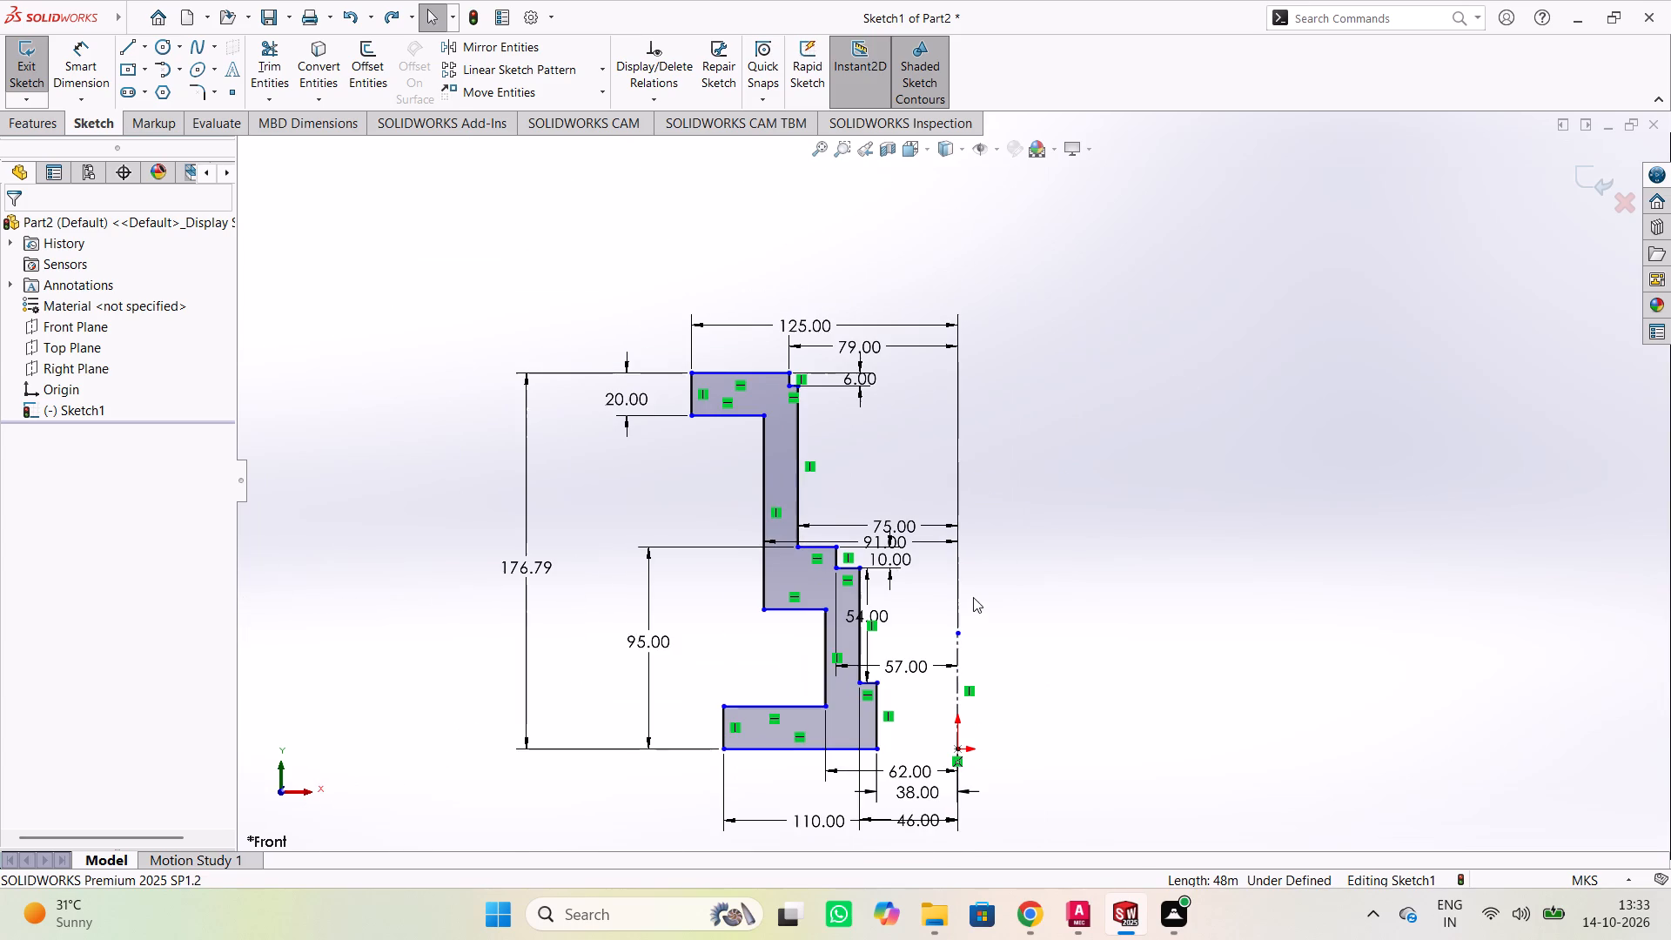
scroll(895, 595, "down", 1)
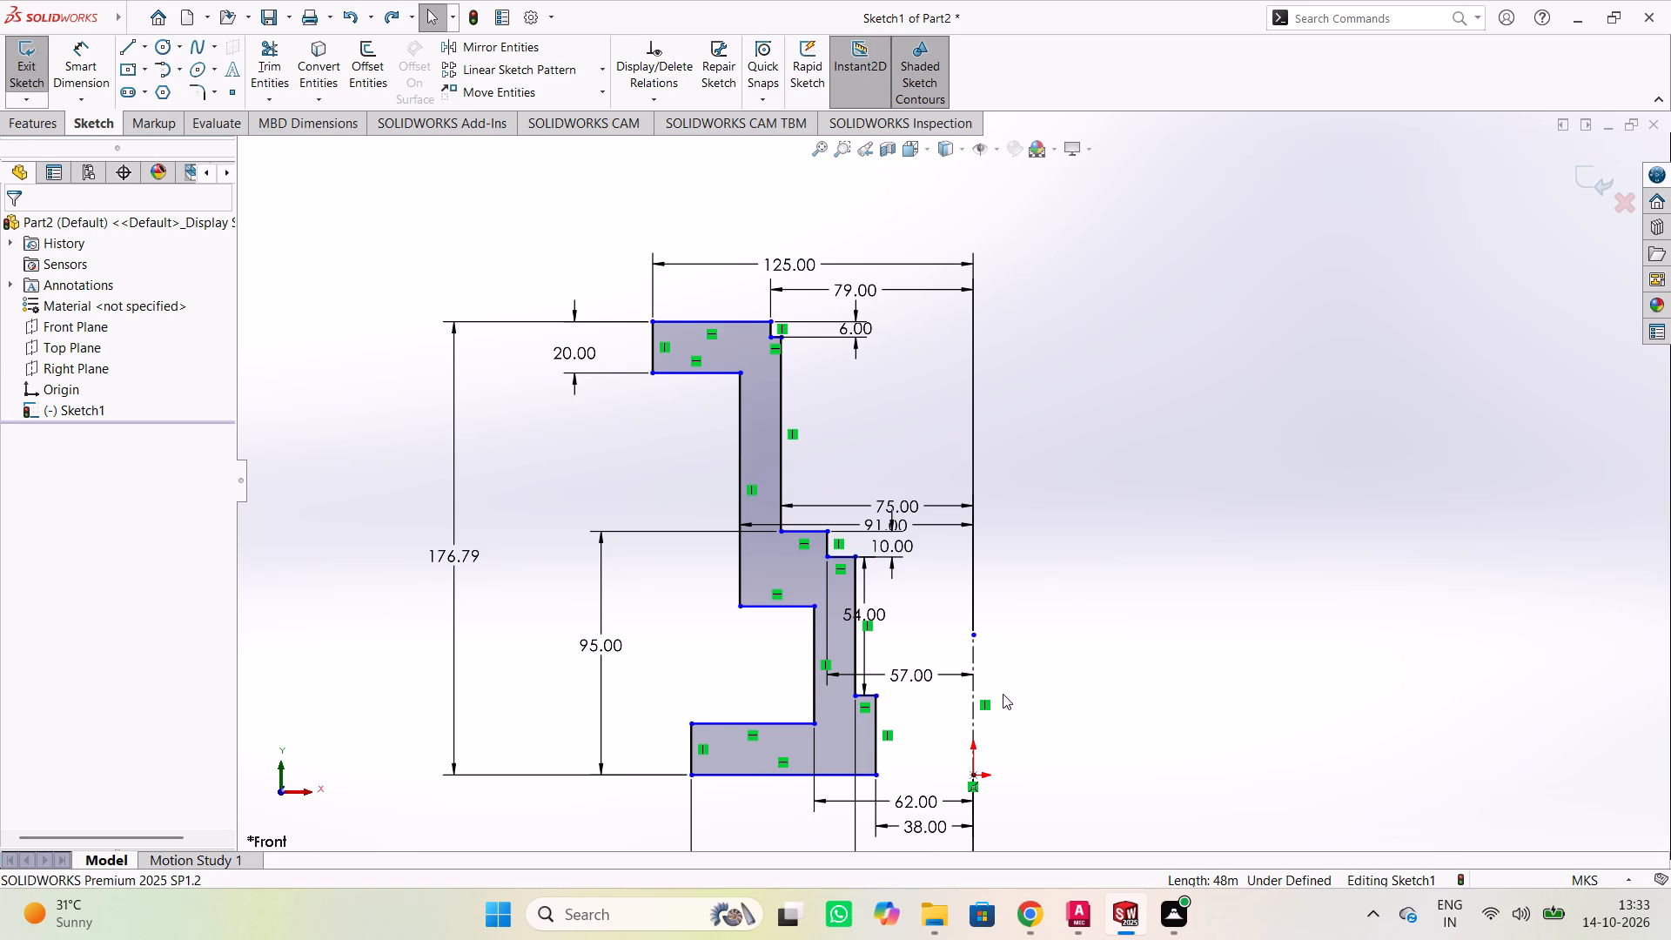
scroll(934, 683, "down", 1)
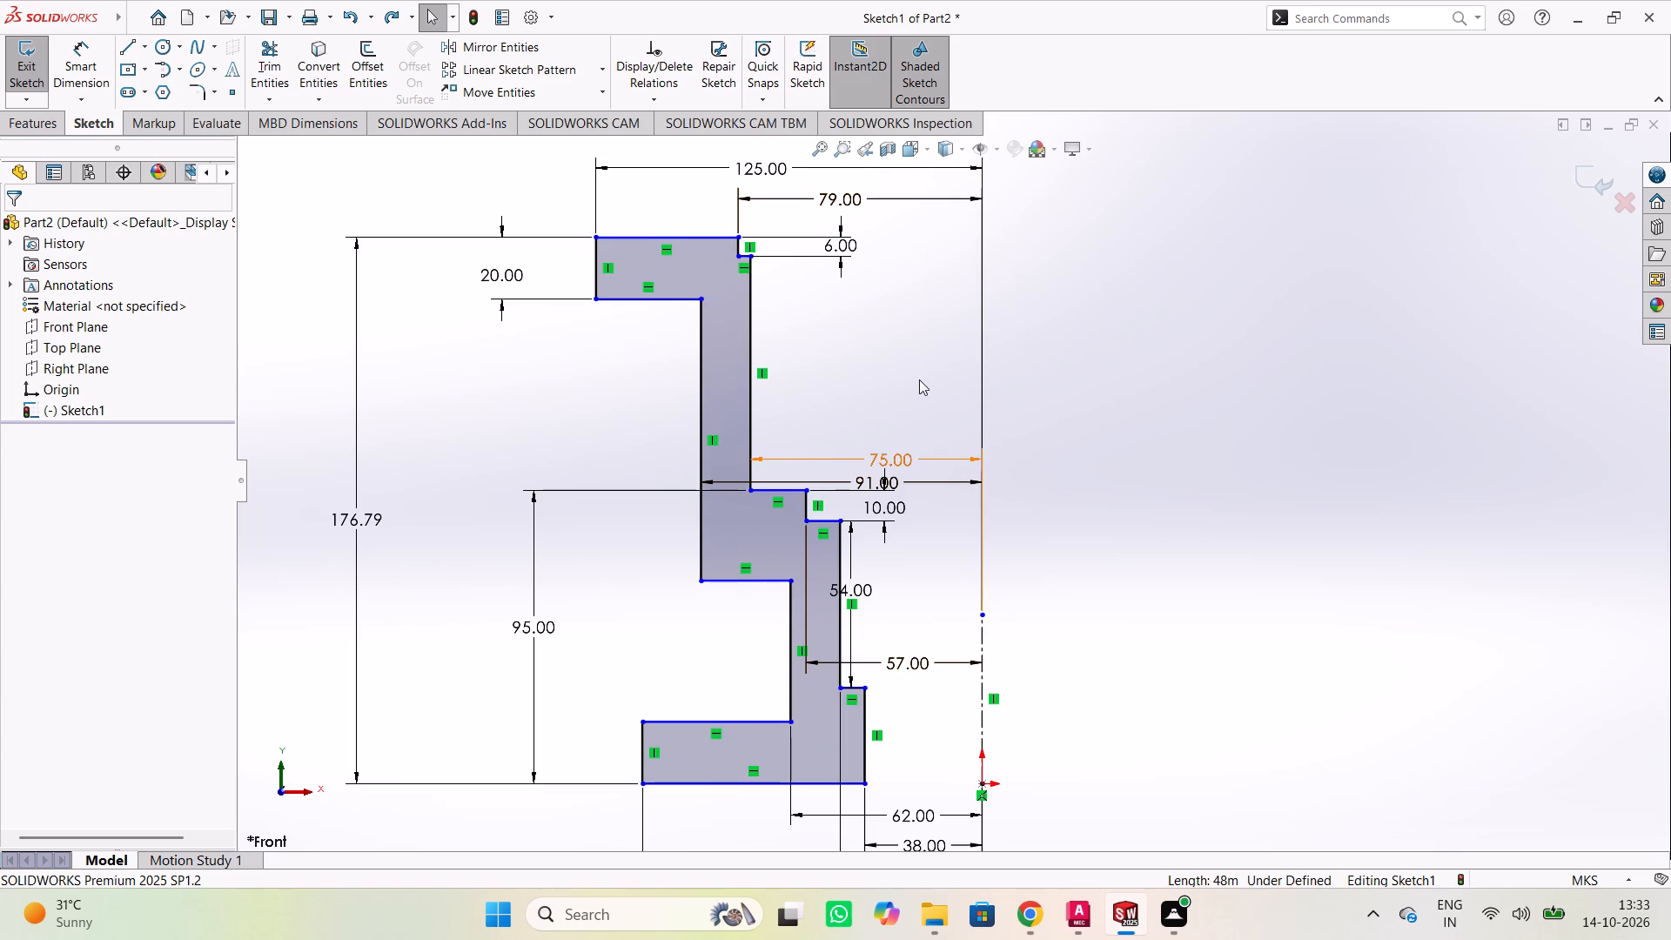
scroll(876, 341, "down", 2)
scroll(879, 342, "up", 2)
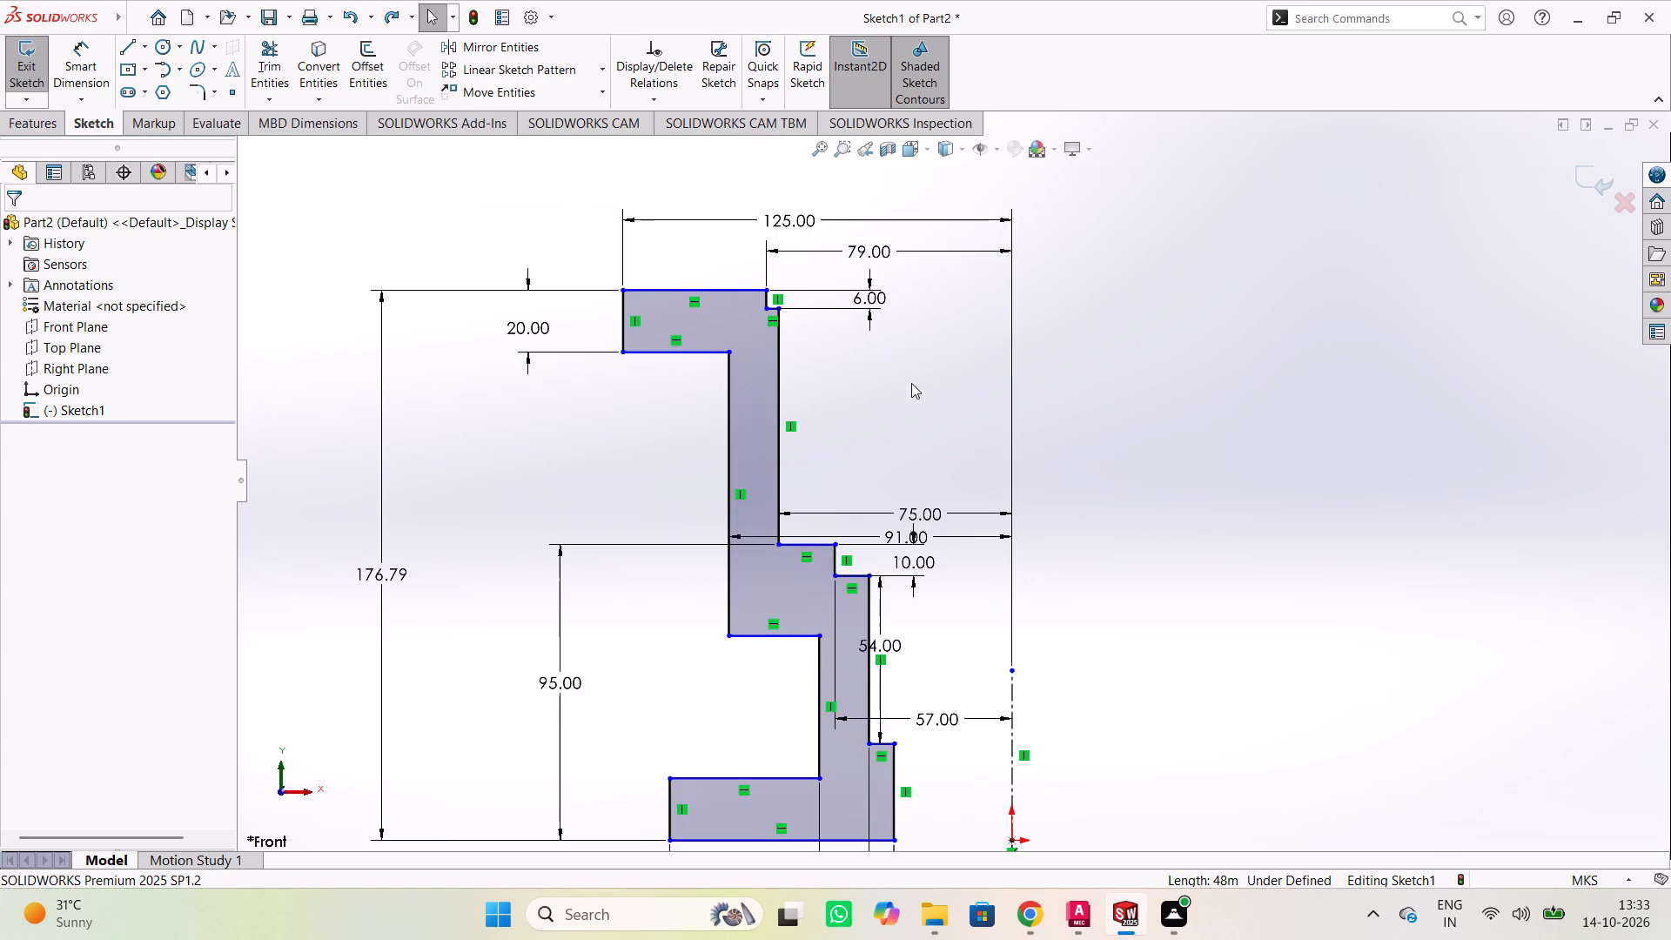
scroll(923, 427, "down", 1)
scroll(1055, 512, "down", 2)
scroll(956, 473, "up", 3)
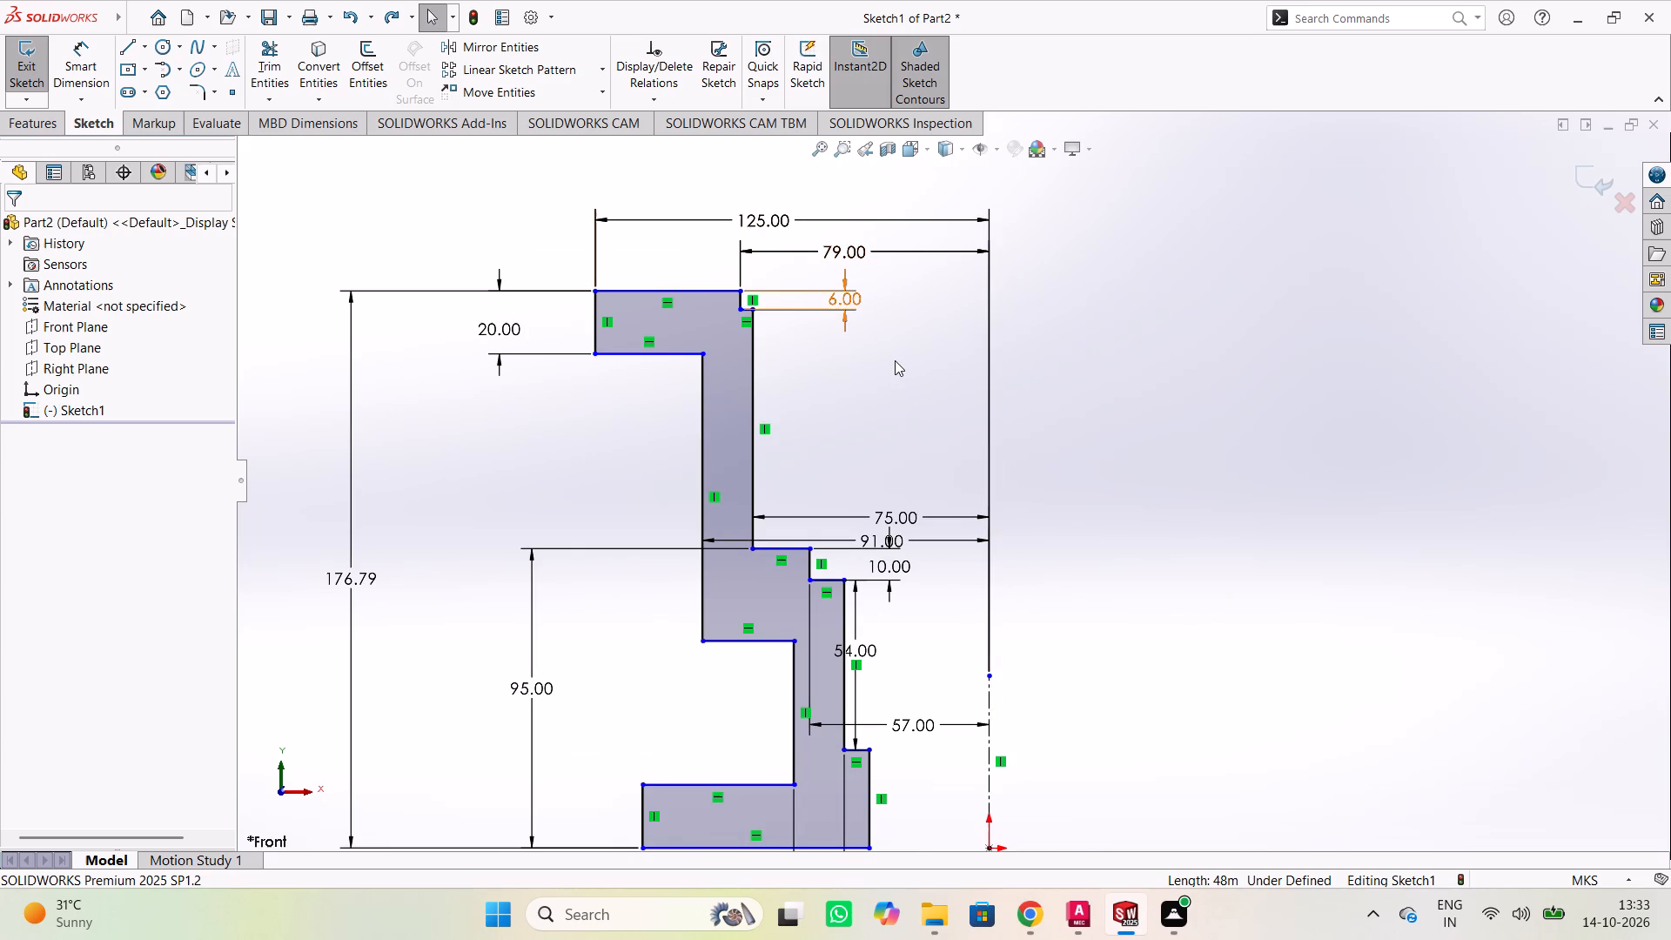
scroll(875, 493, "down", 1)
scroll(975, 611, "up", 1)
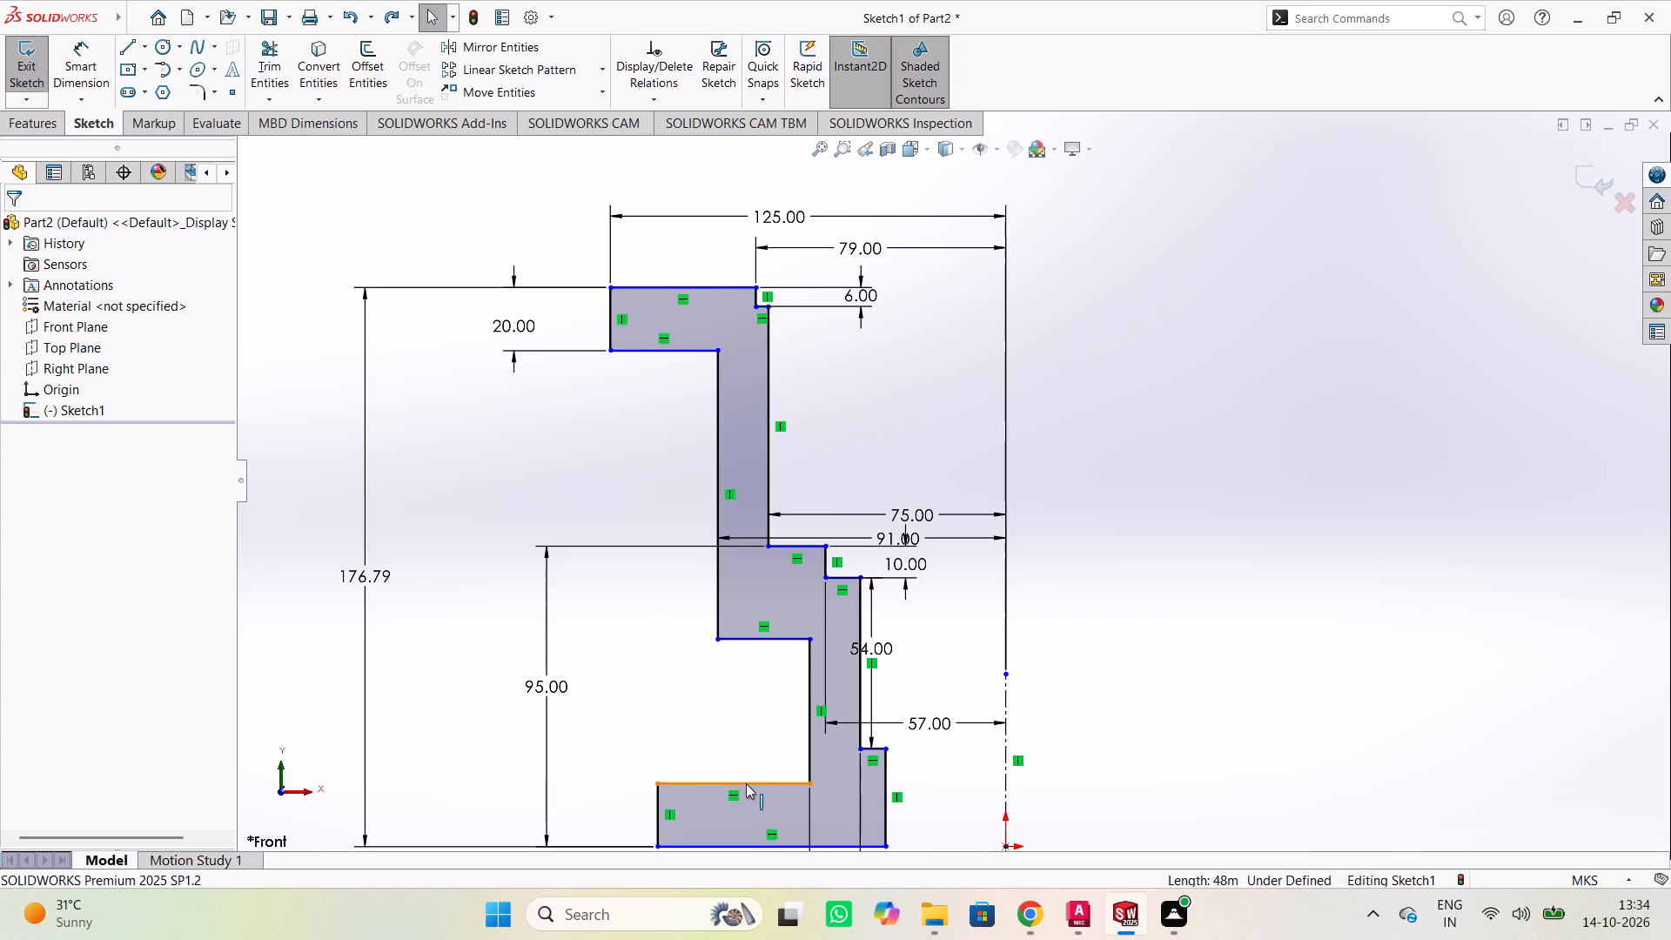
scroll(739, 715, "down", 1)
scroll(730, 705, "up", 3)
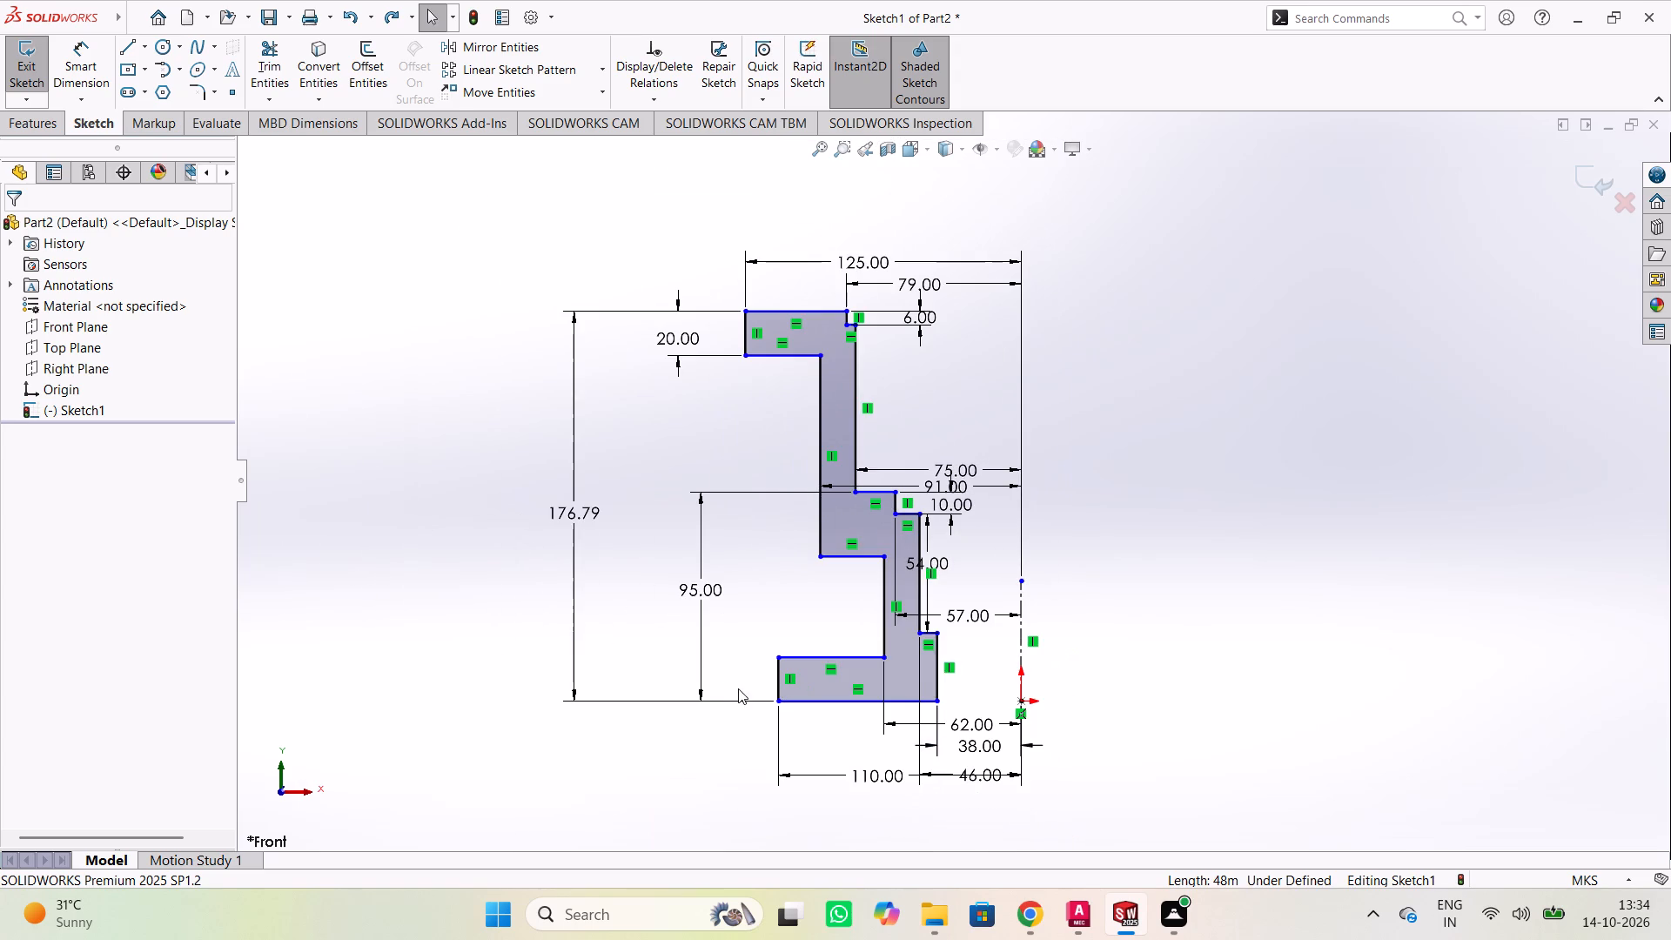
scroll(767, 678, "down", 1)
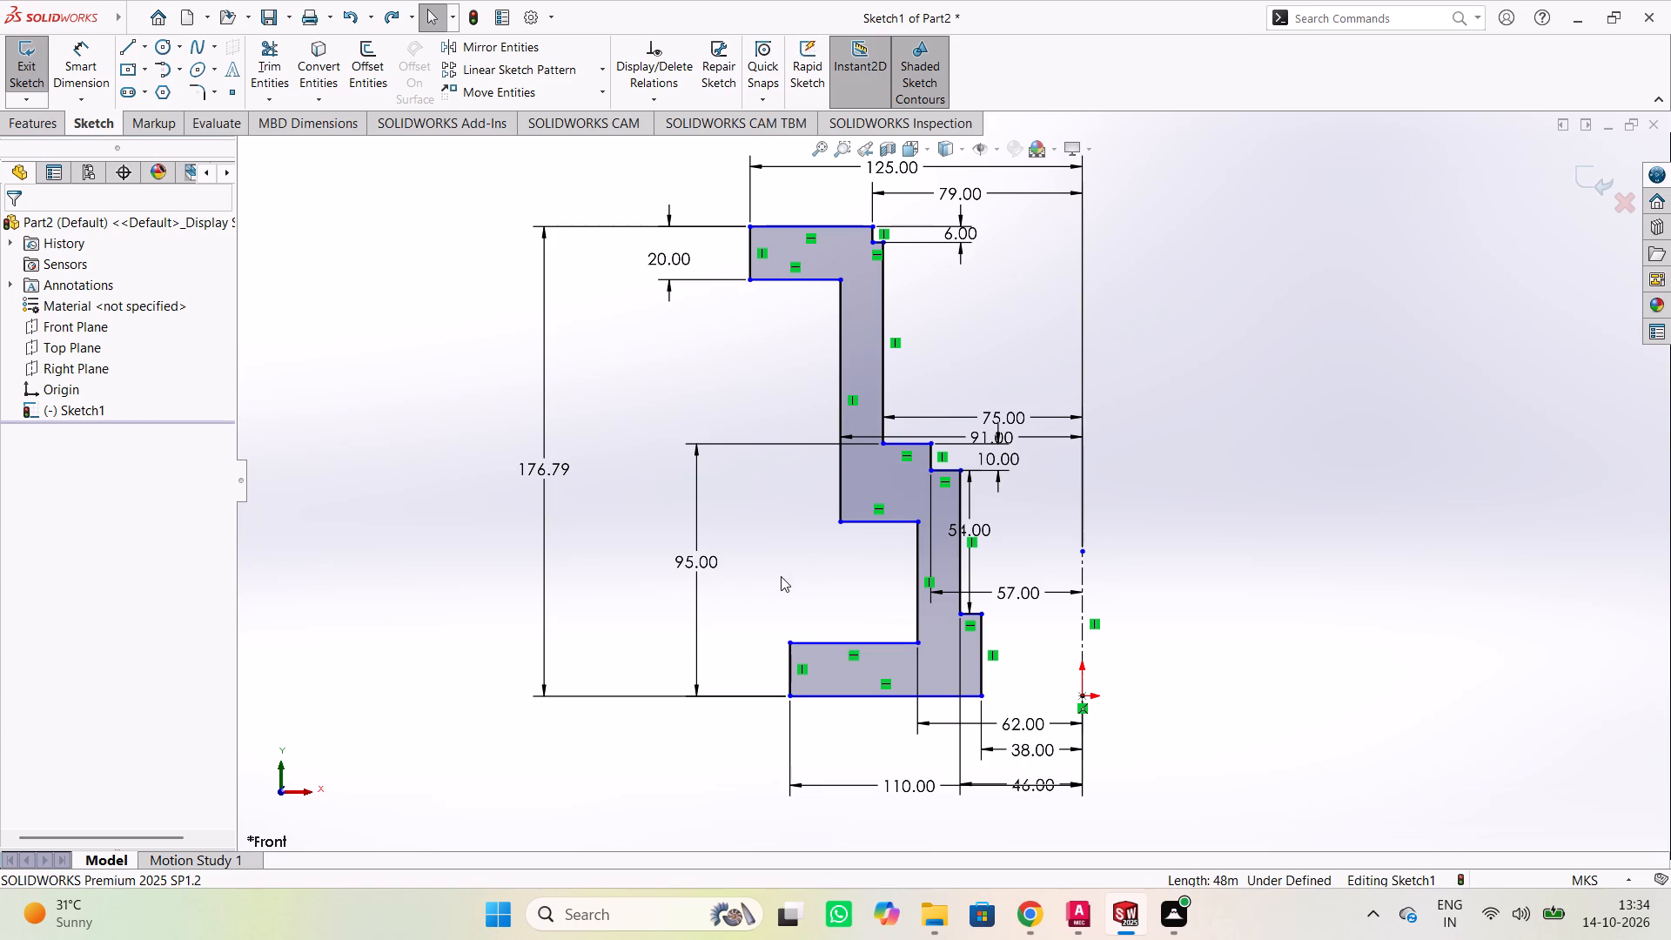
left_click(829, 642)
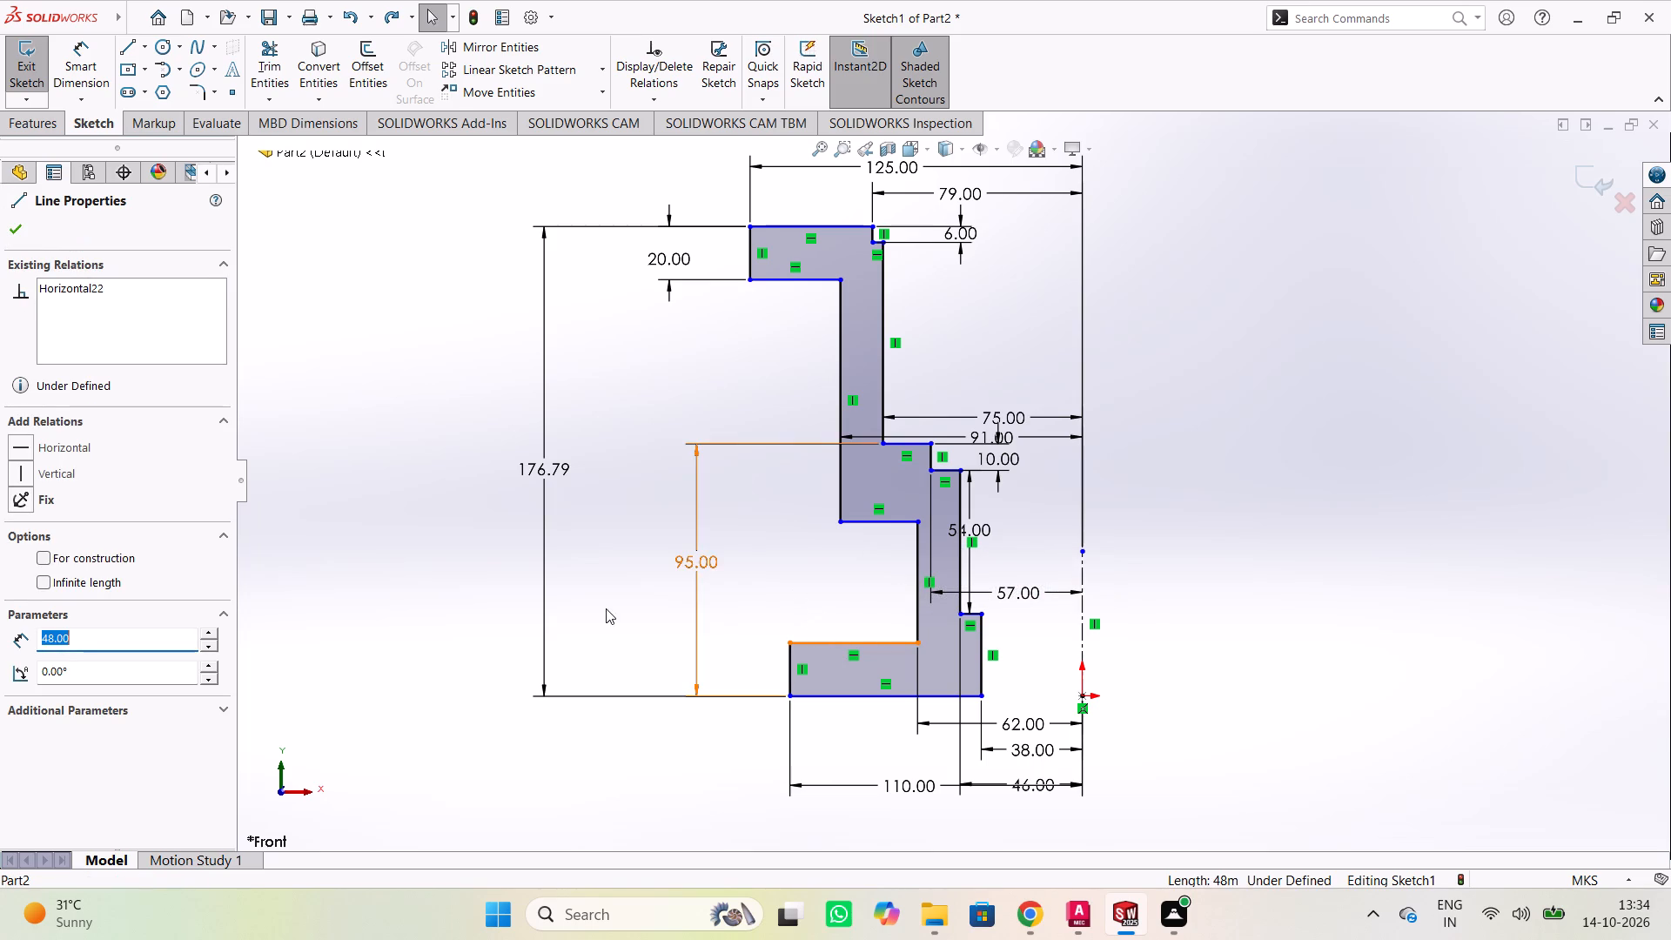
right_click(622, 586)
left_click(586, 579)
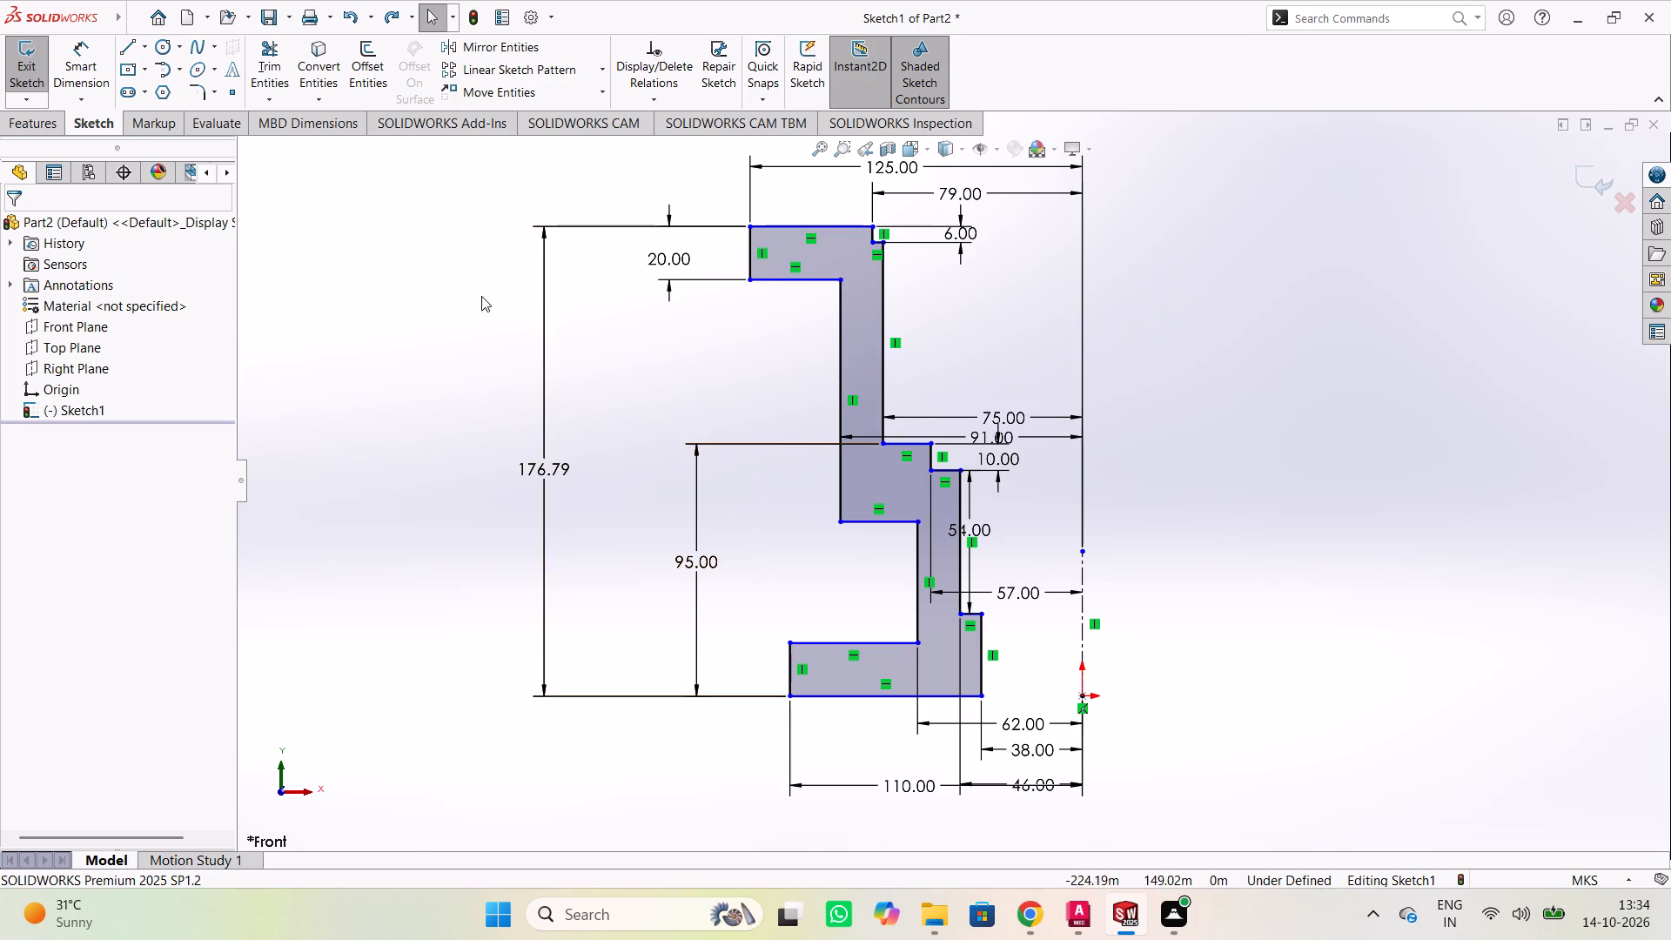
Add 10 m sketch fillets at the outer wall's corners with the bottom flange's upper edge and the top flange's lower edge.
left_click(204, 85)
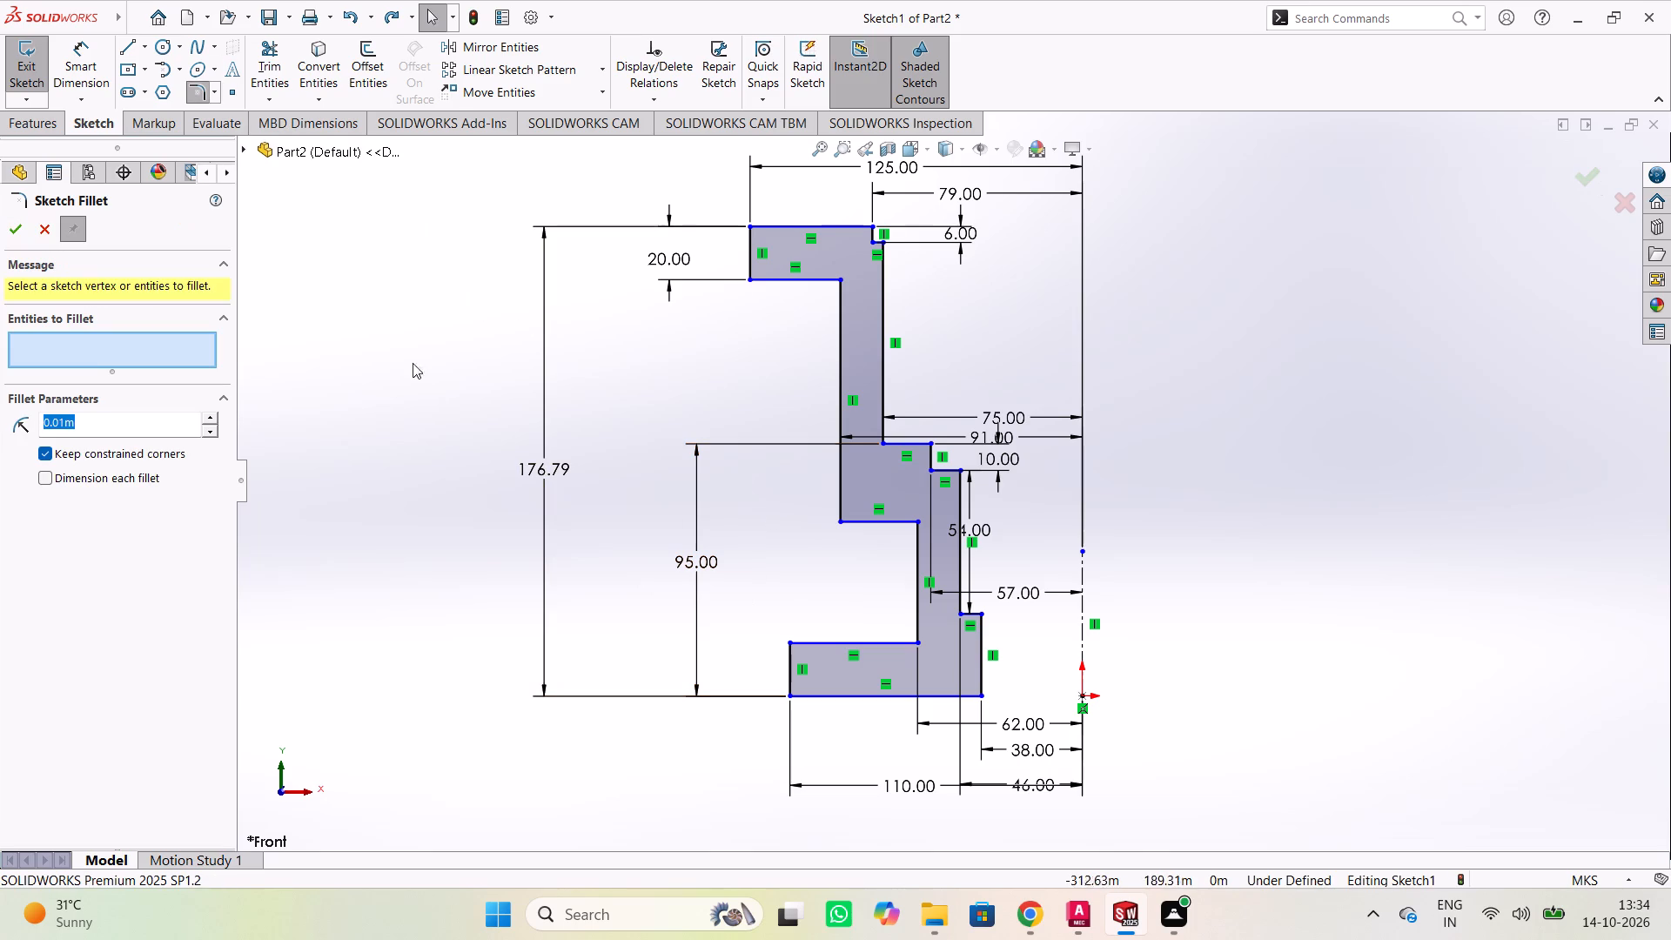
left_click(902, 641)
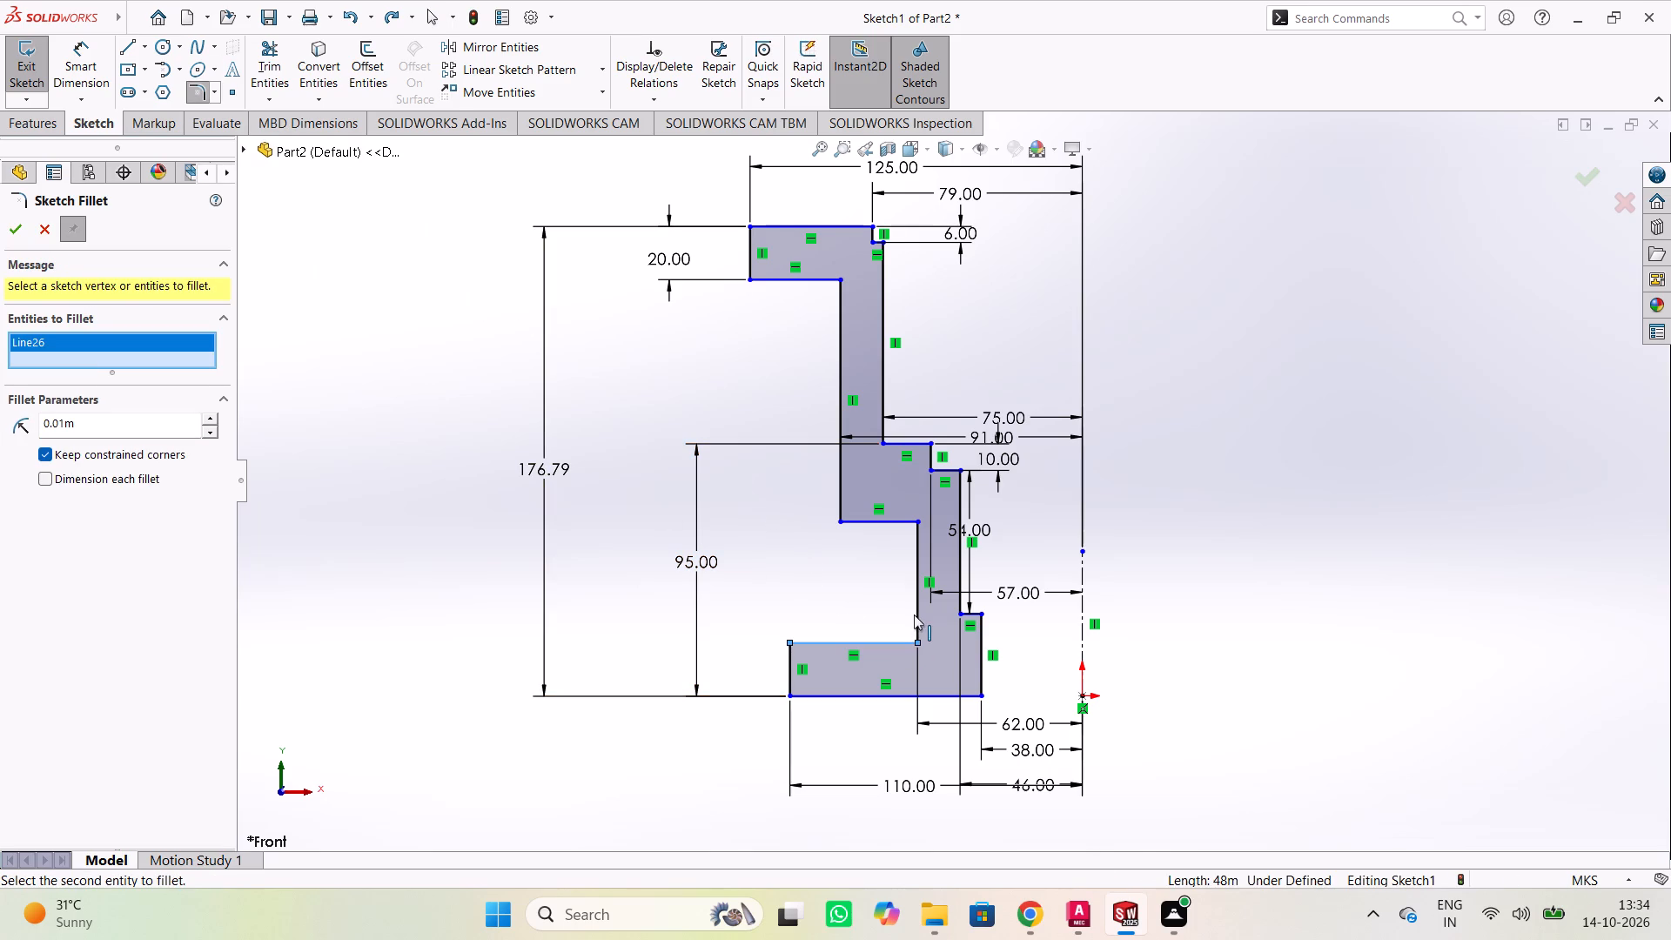
left_click(914, 614)
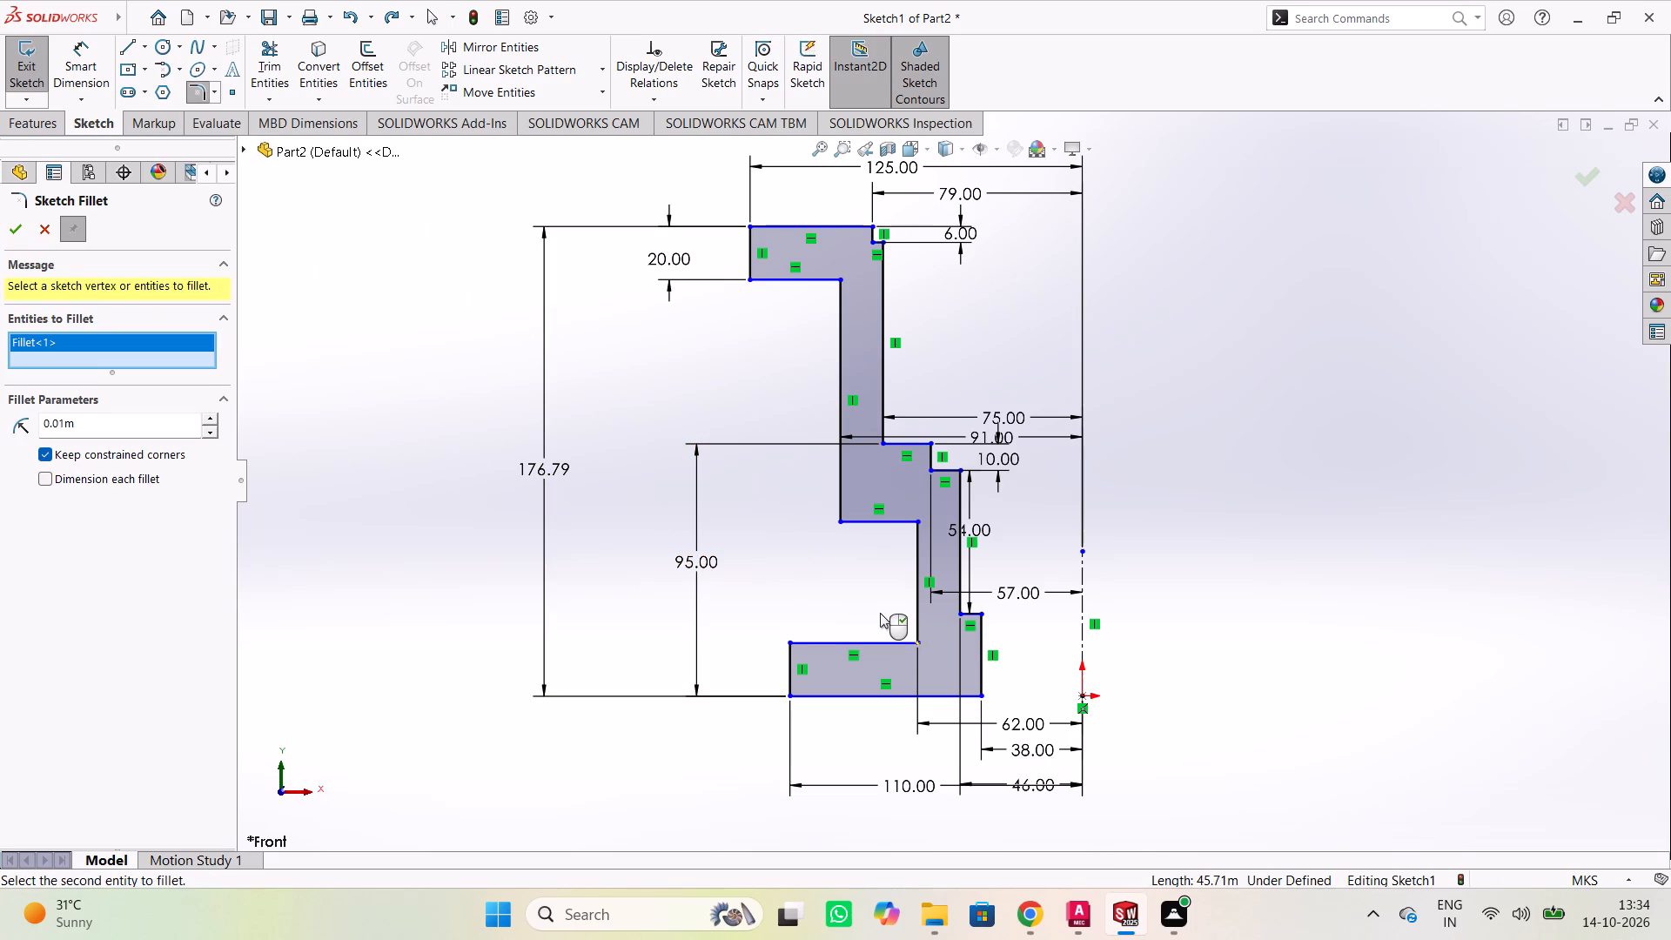
left_click(127, 426)
triple_click(127, 426)
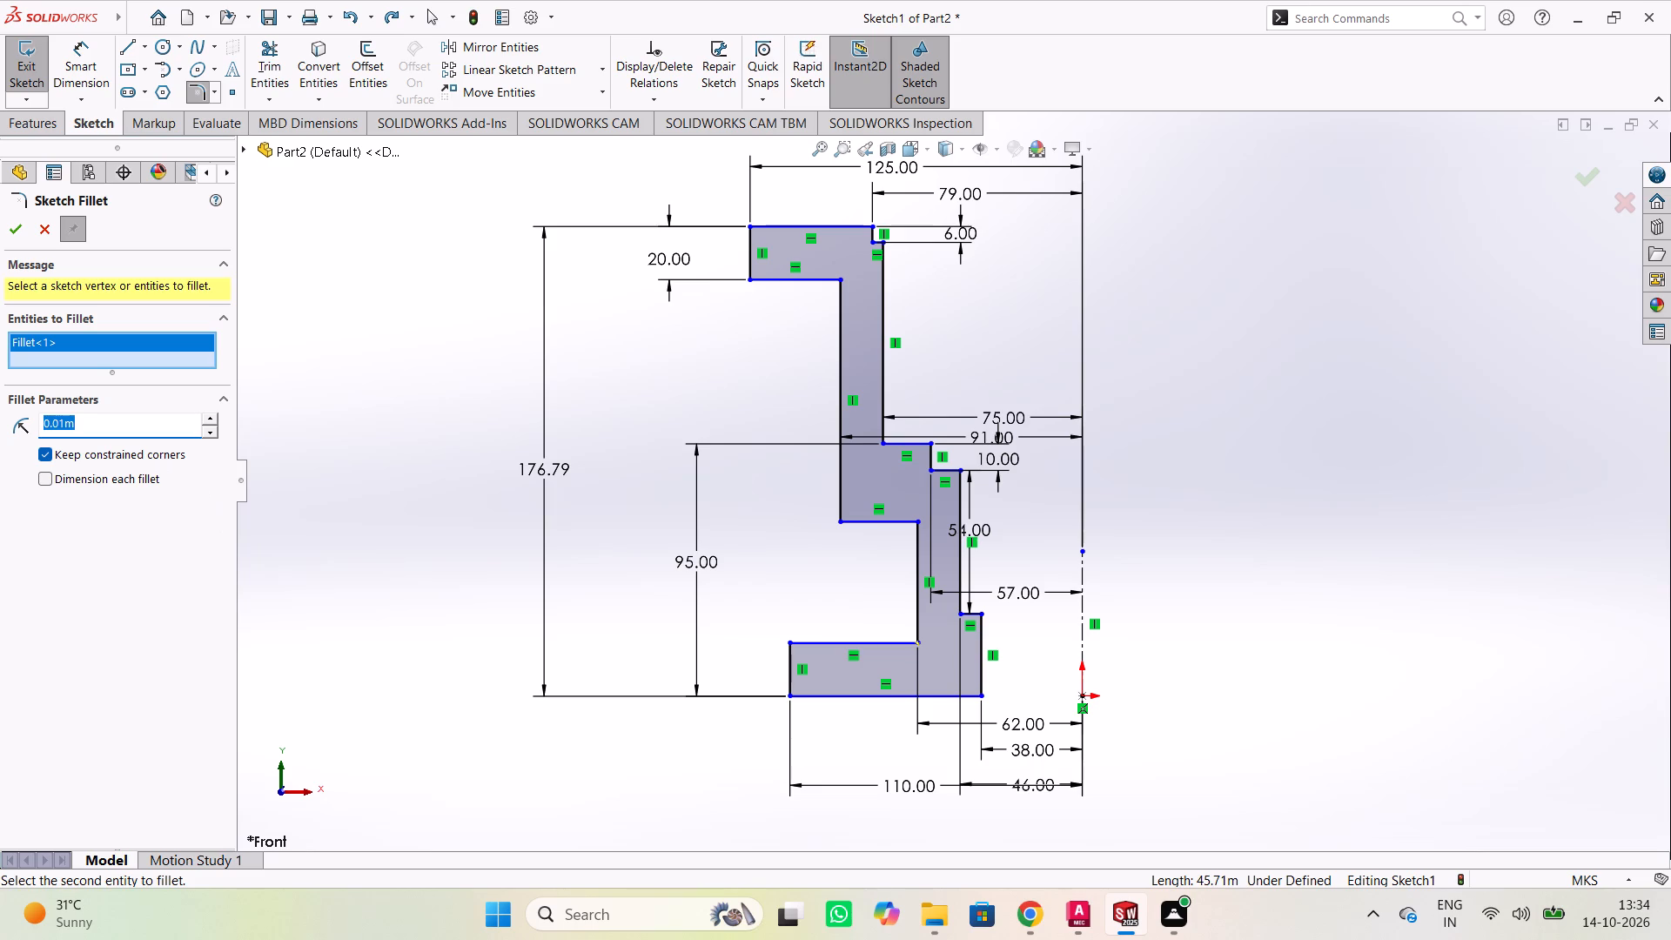
type("10")
key("Return")
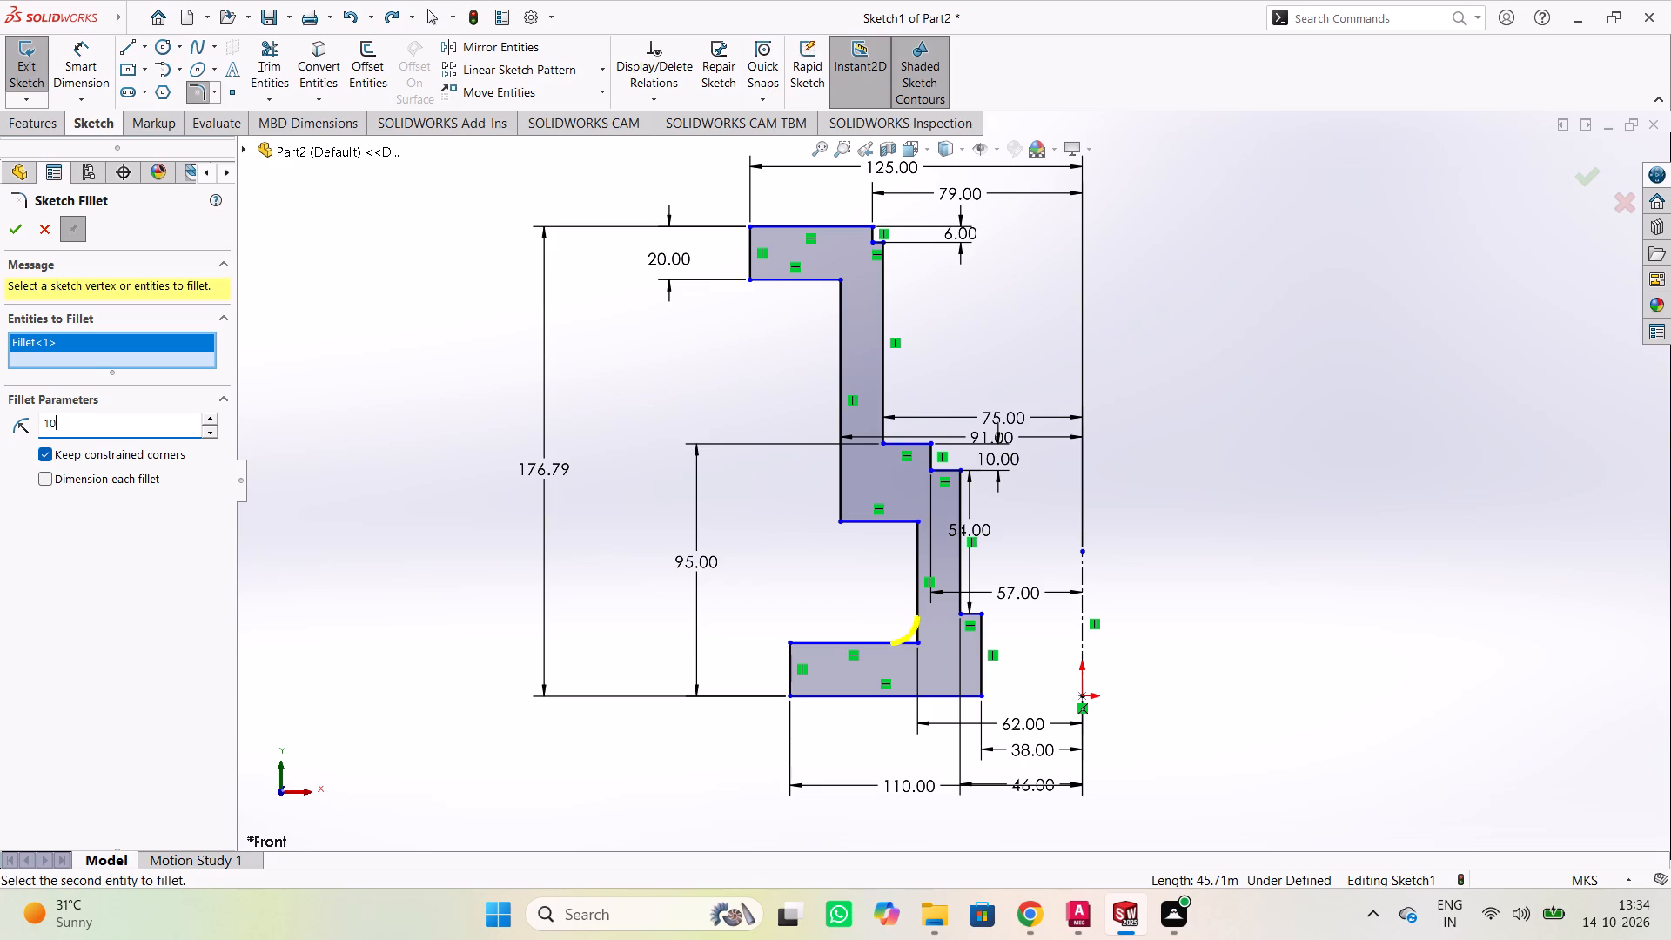
left_click(12, 226)
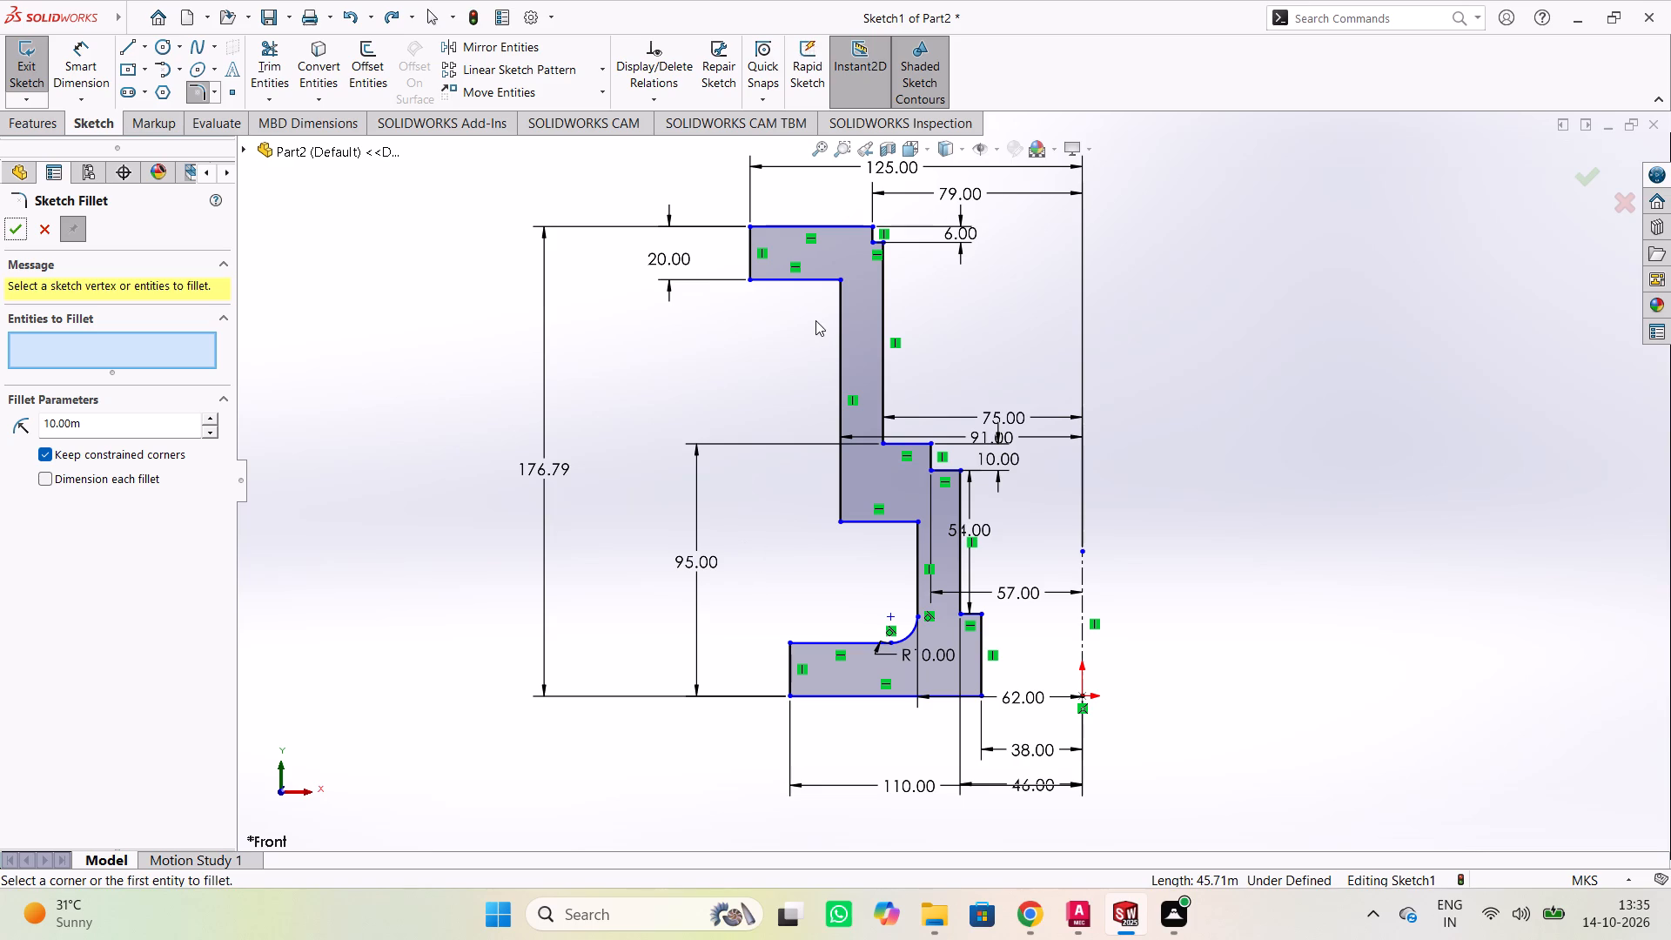
left_click(803, 279)
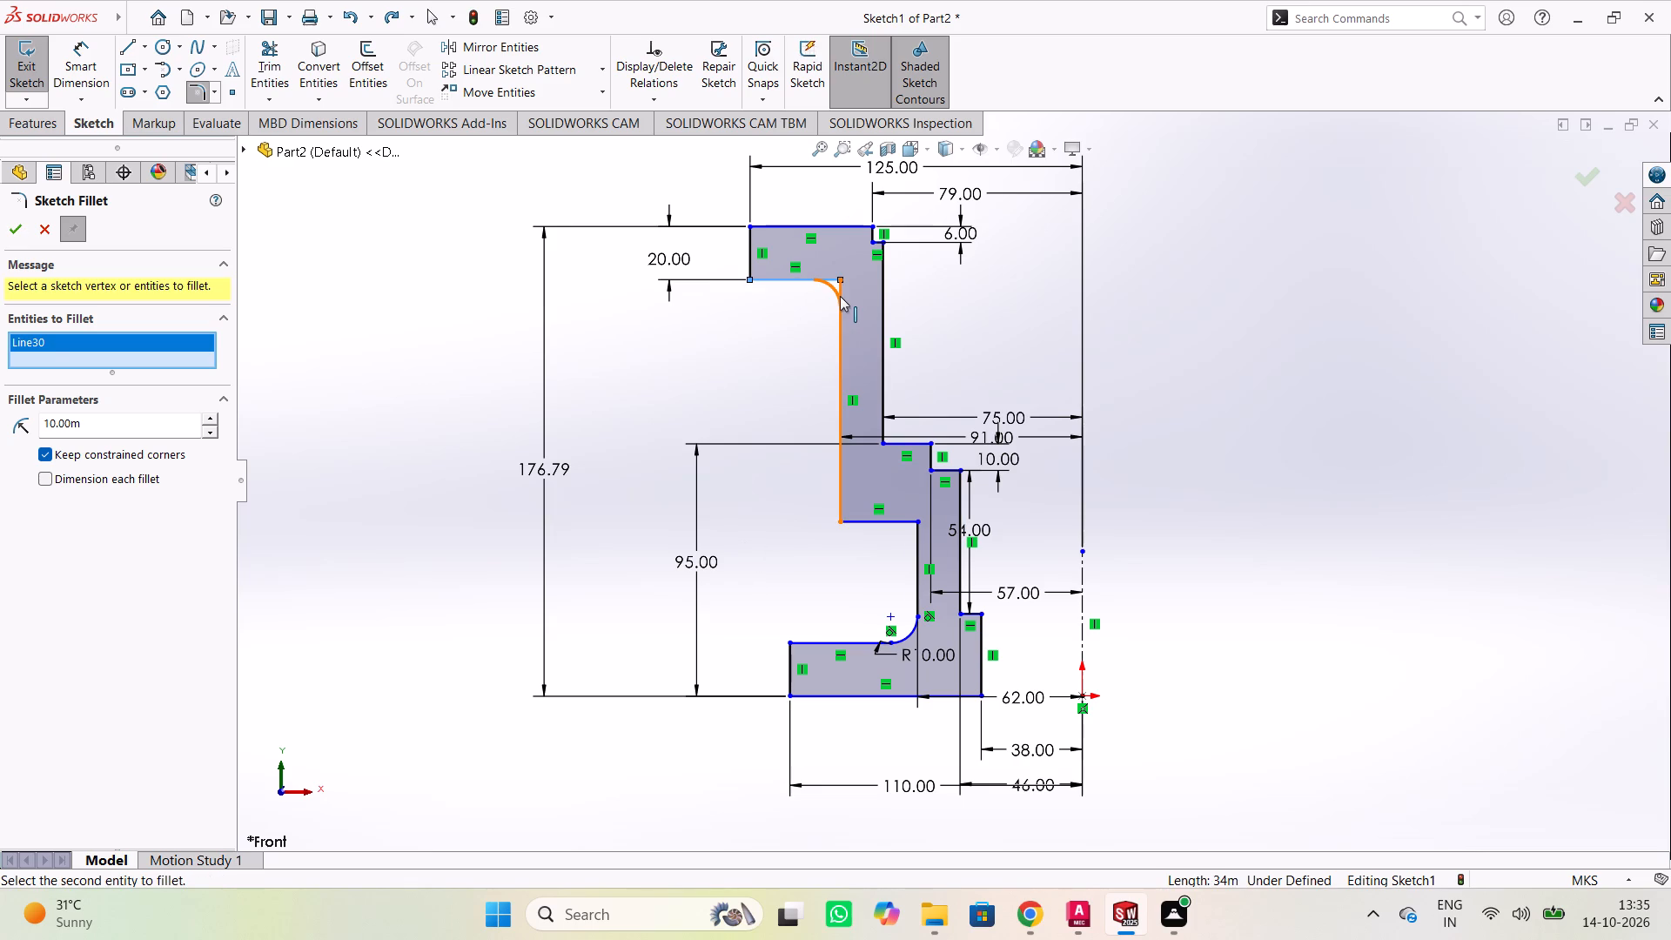
left_click(840, 296)
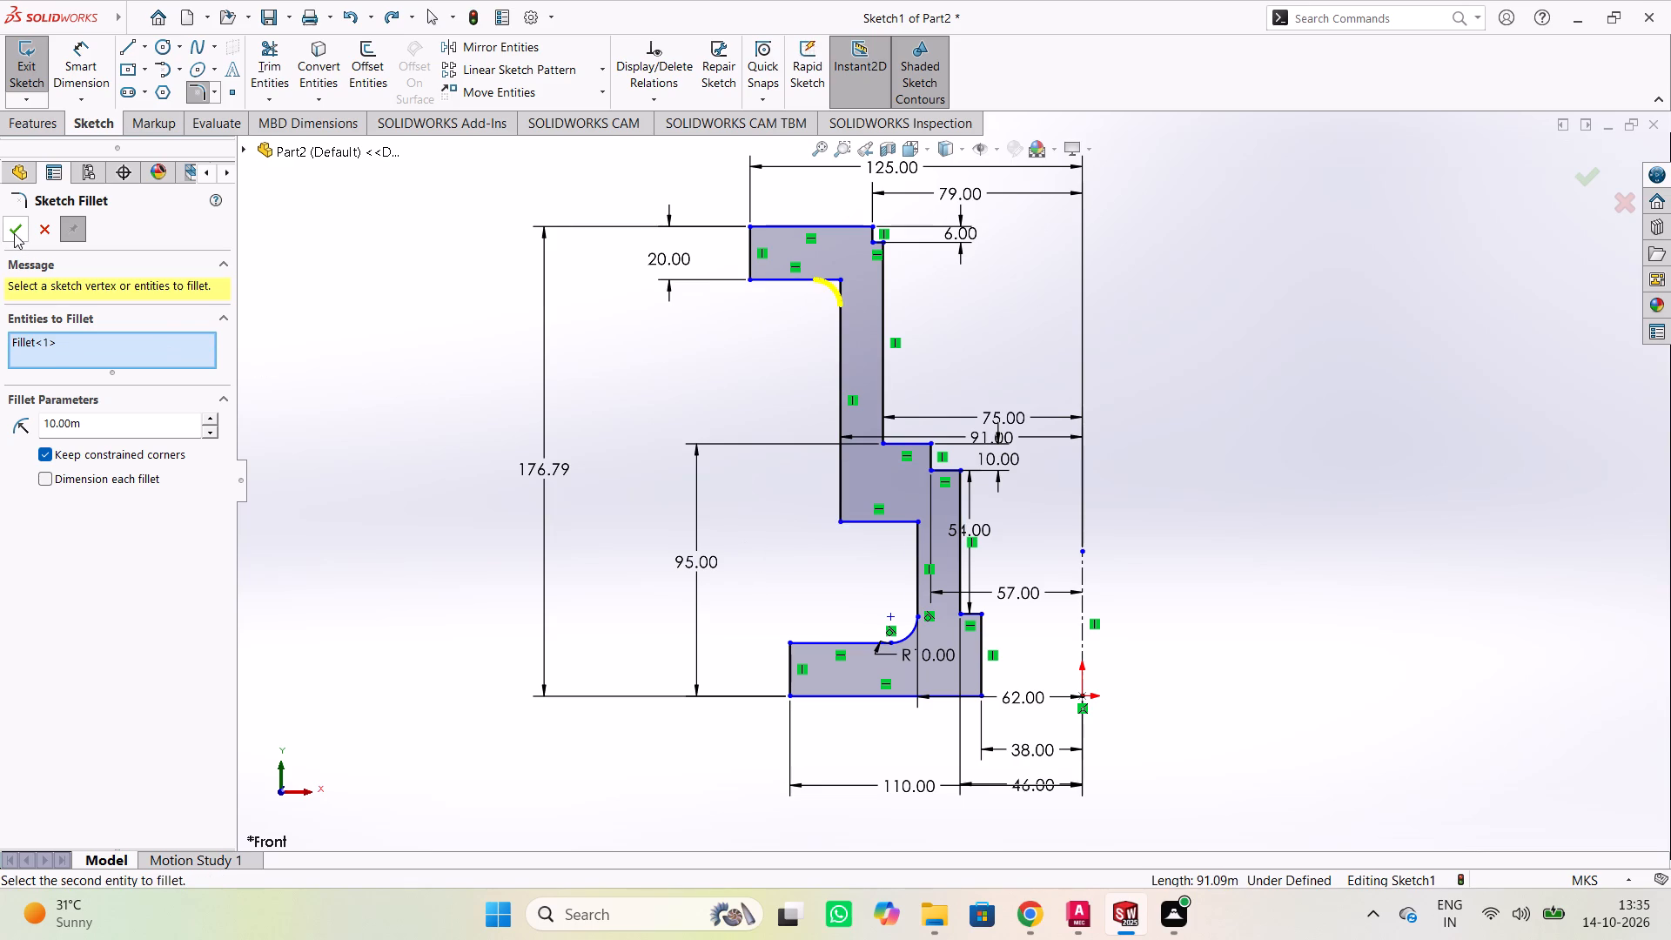
left_click(14, 233)
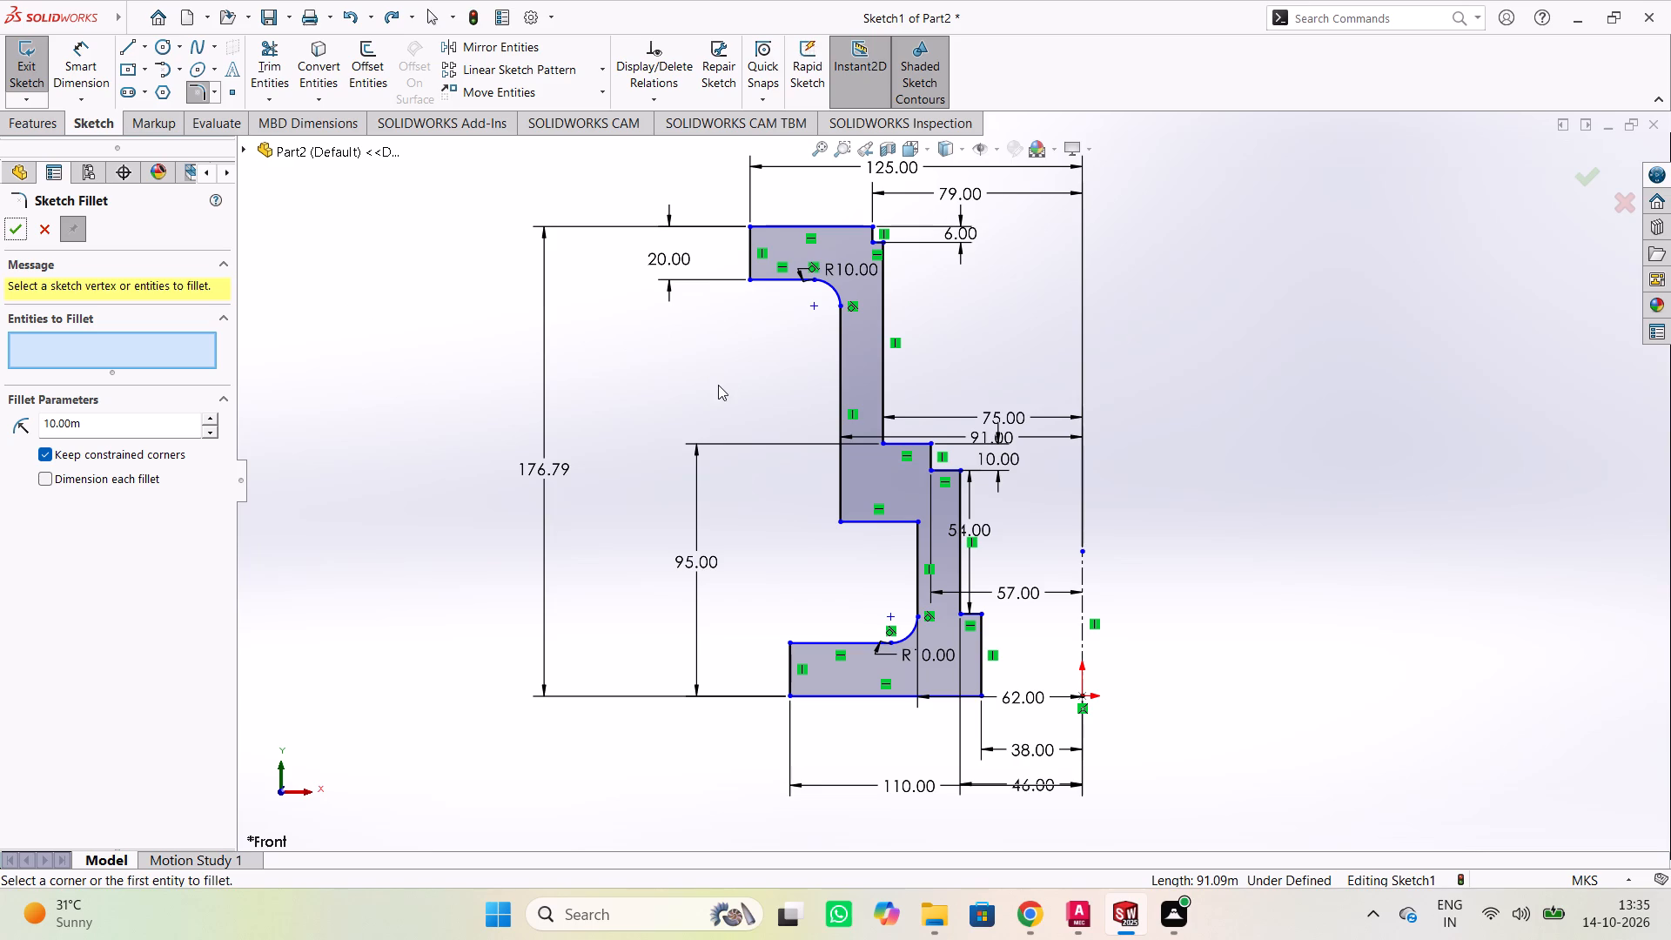
Add a 25 m sketch fillet between the outer mid-step's horizontal edge and the lower vertical outer wall.
double_click(91, 422)
type("25")
key("Return")
left_click(23, 238)
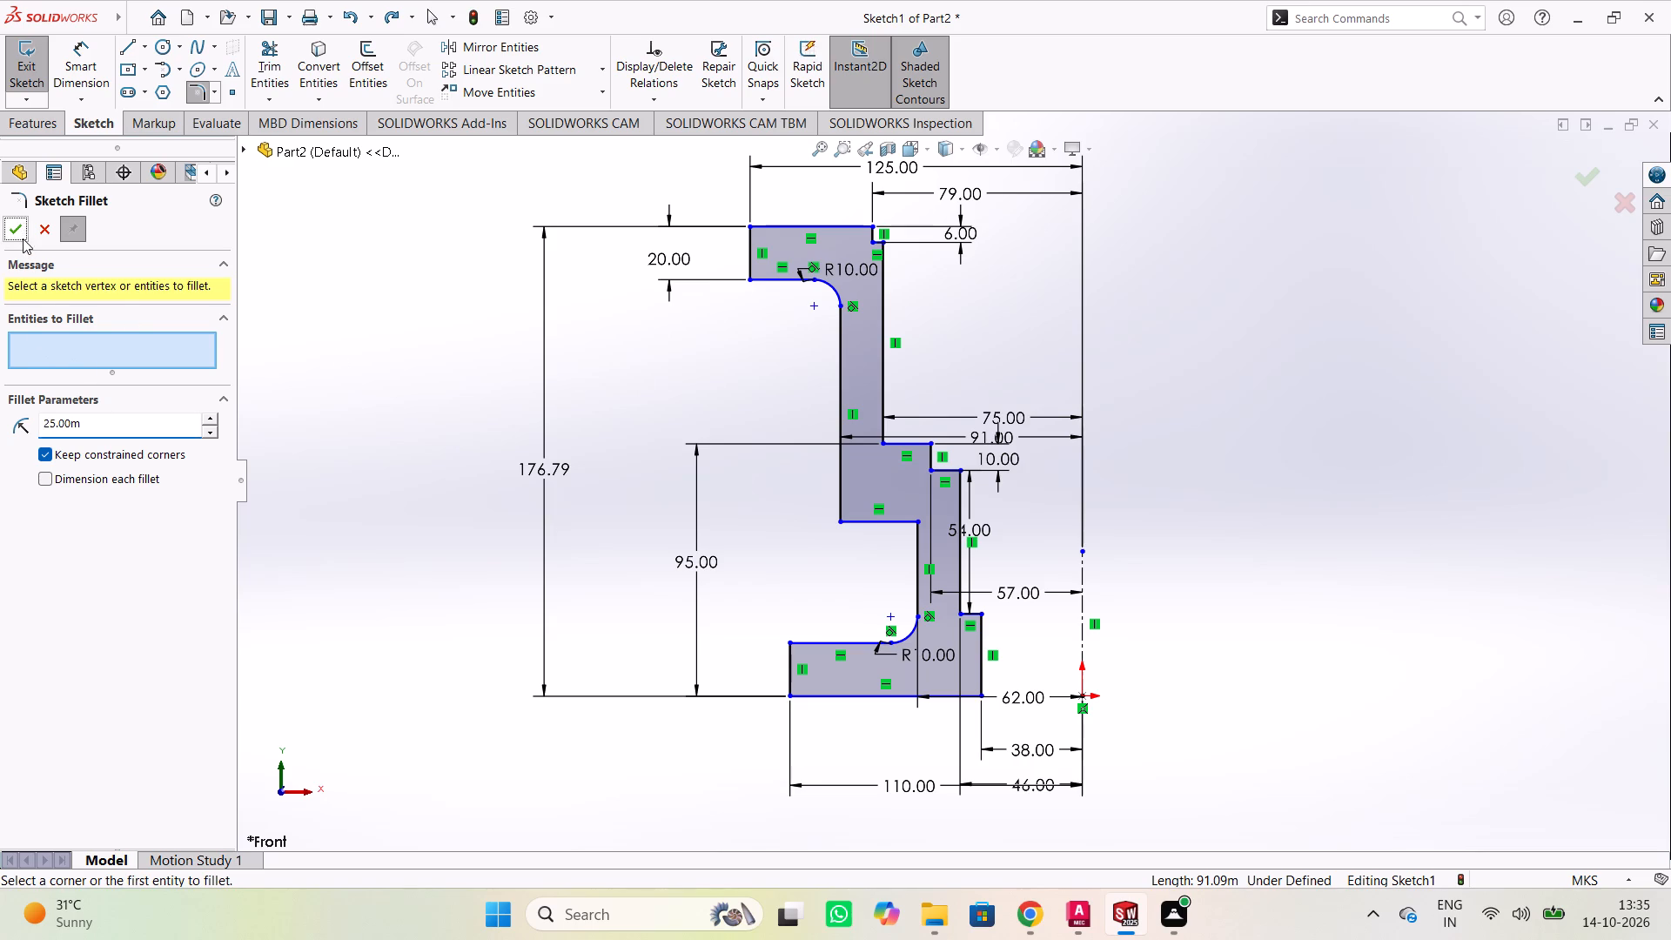
left_click(203, 87)
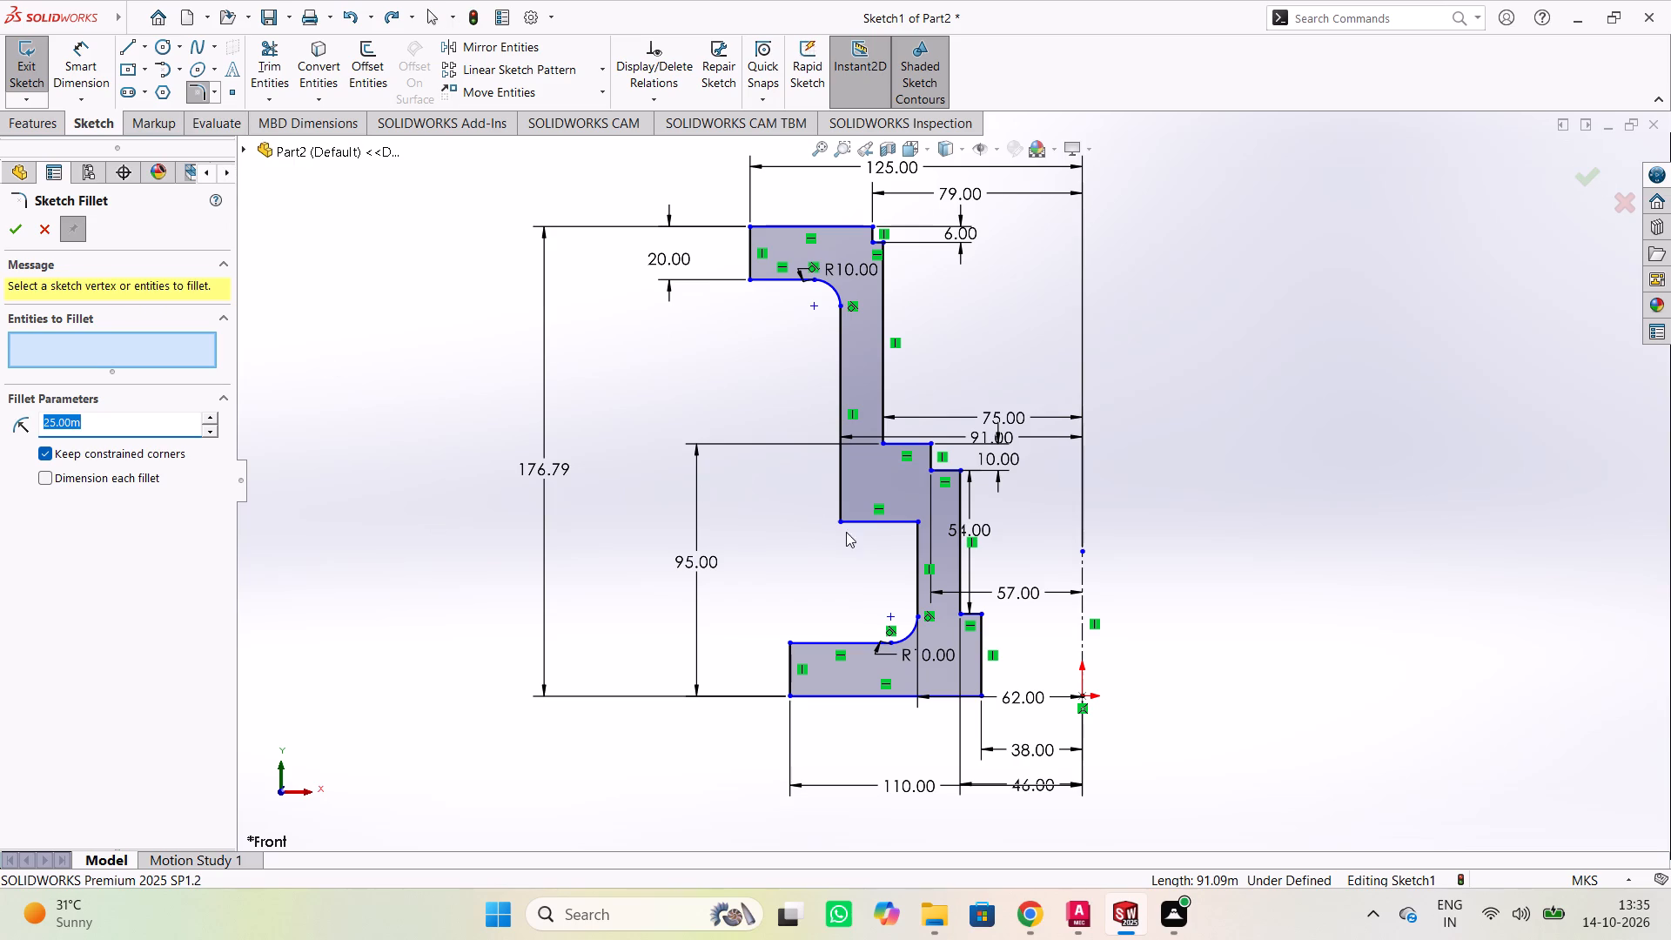
left_click(890, 524)
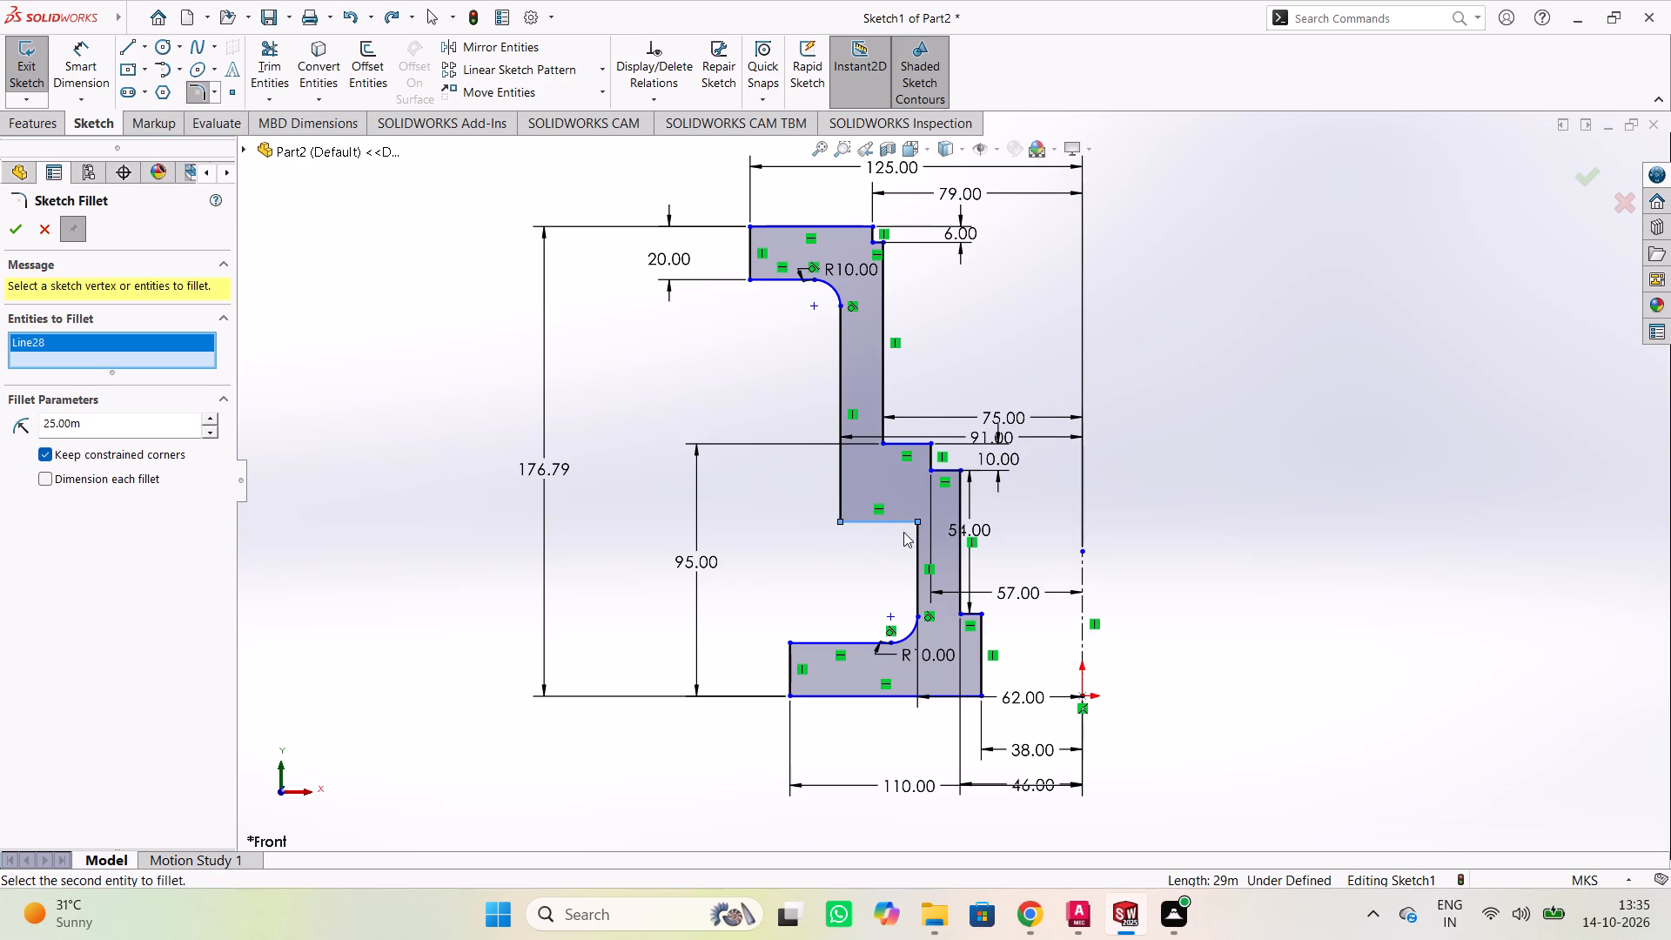
left_click(917, 546)
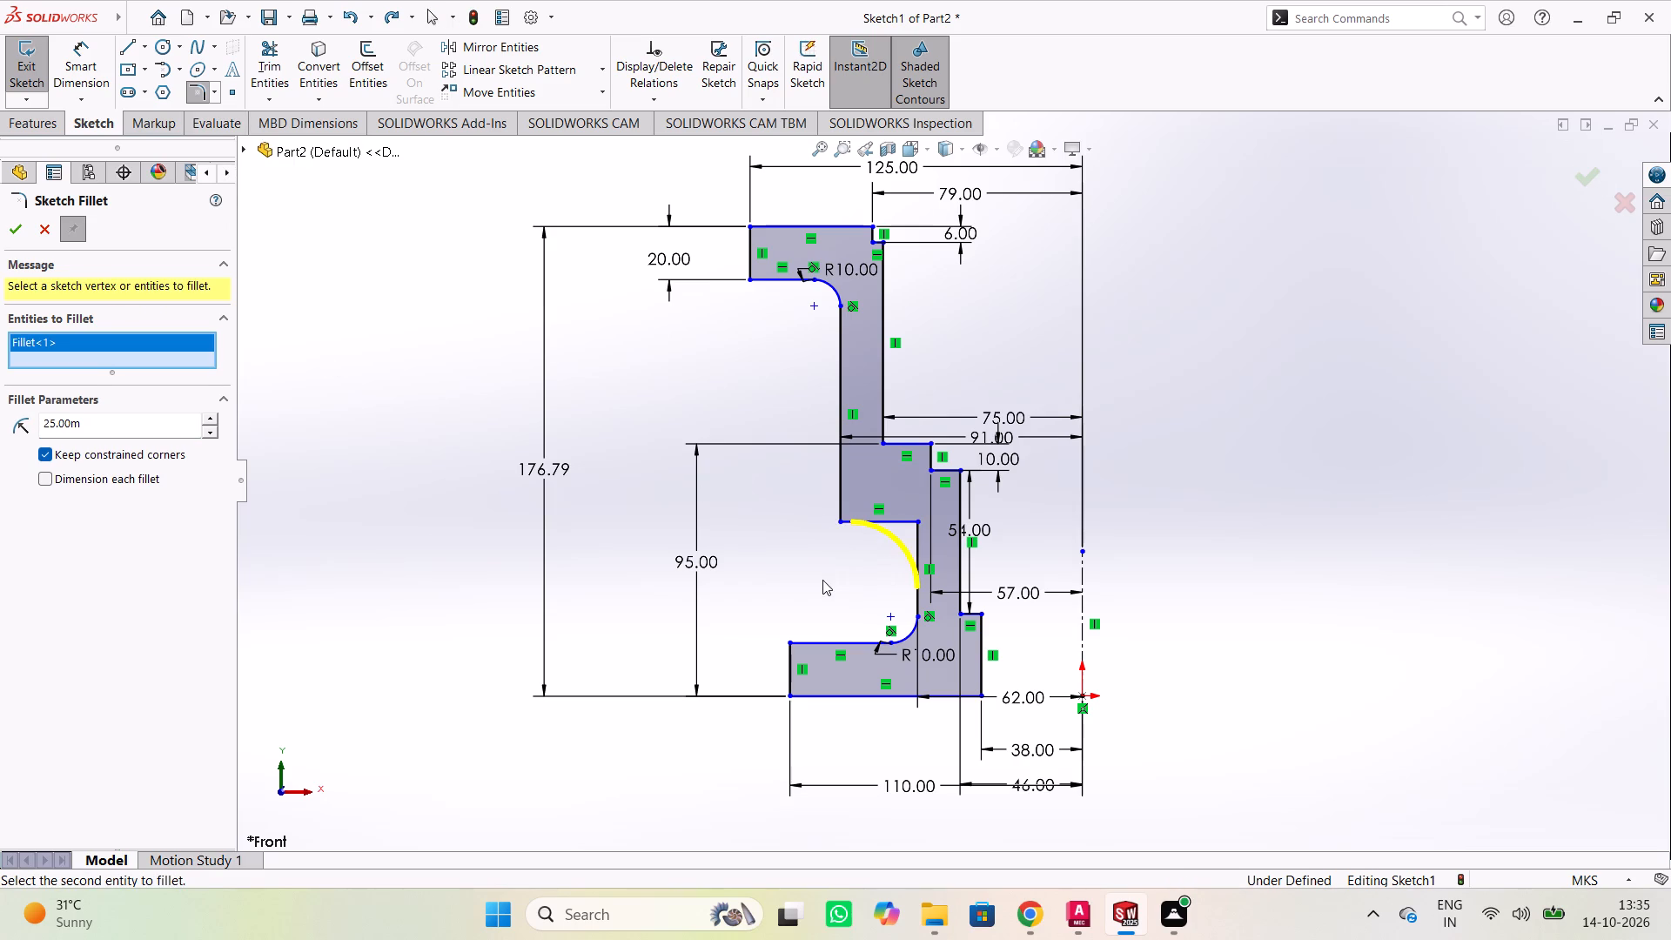
left_click(9, 234)
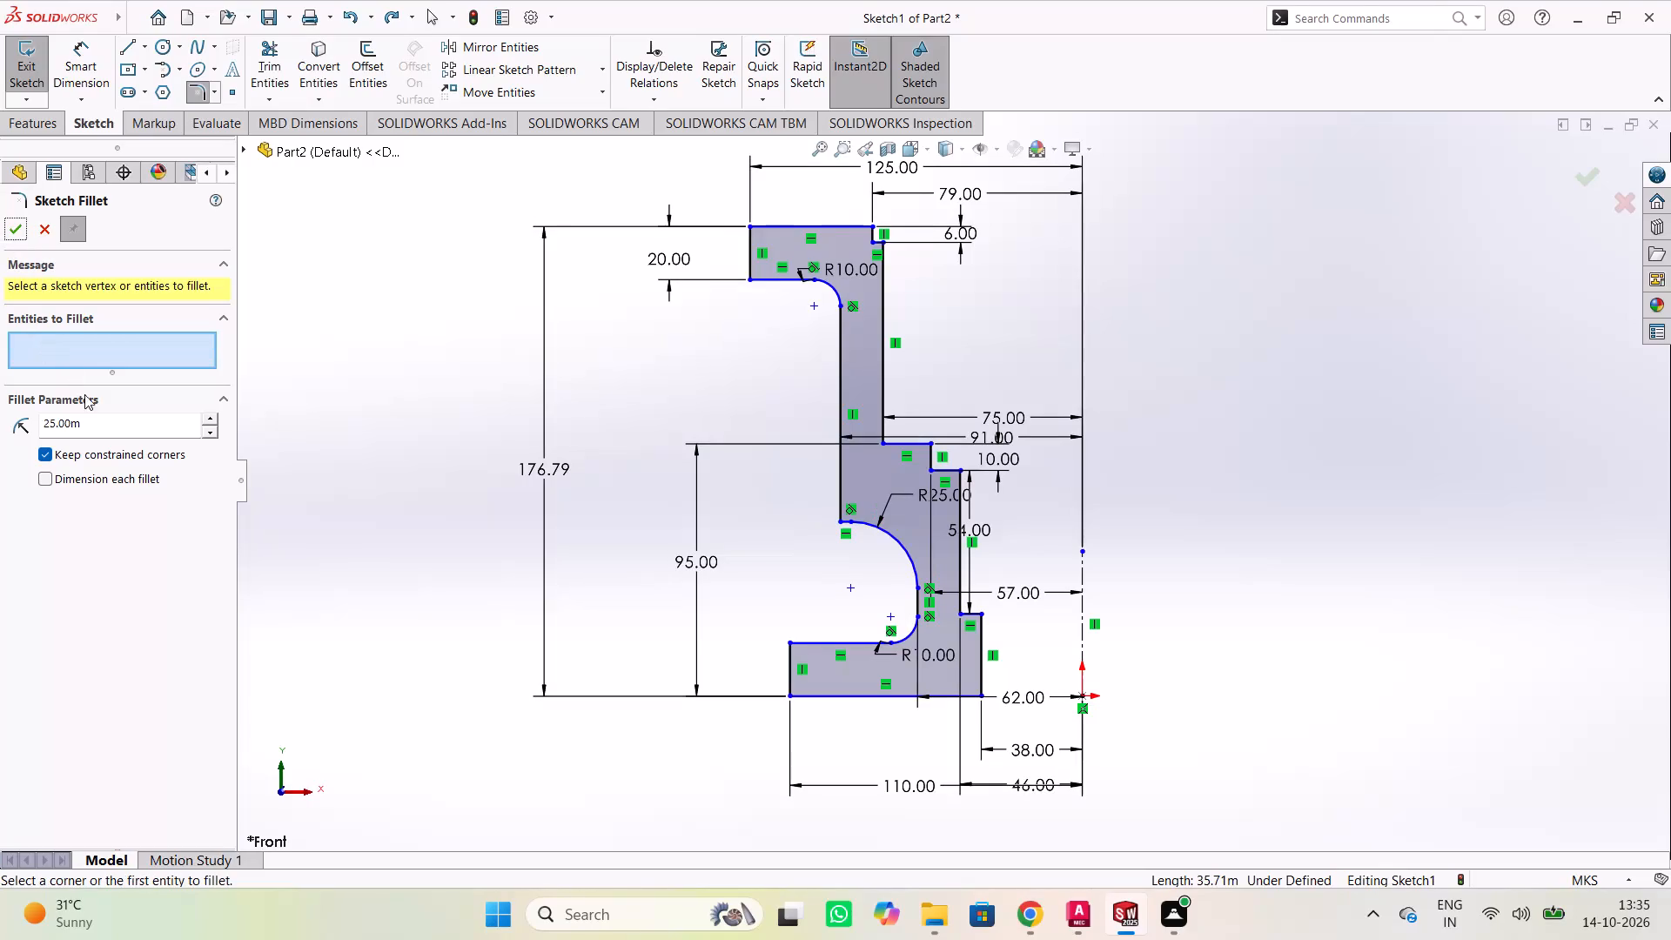
Add a 26 m sketch fillet blending the upper vertical outer wall into the R25 arc.
double_click(88, 423)
type("26")
key("Return")
scroll(829, 476, "up", 2)
scroll(837, 468, "down", 2)
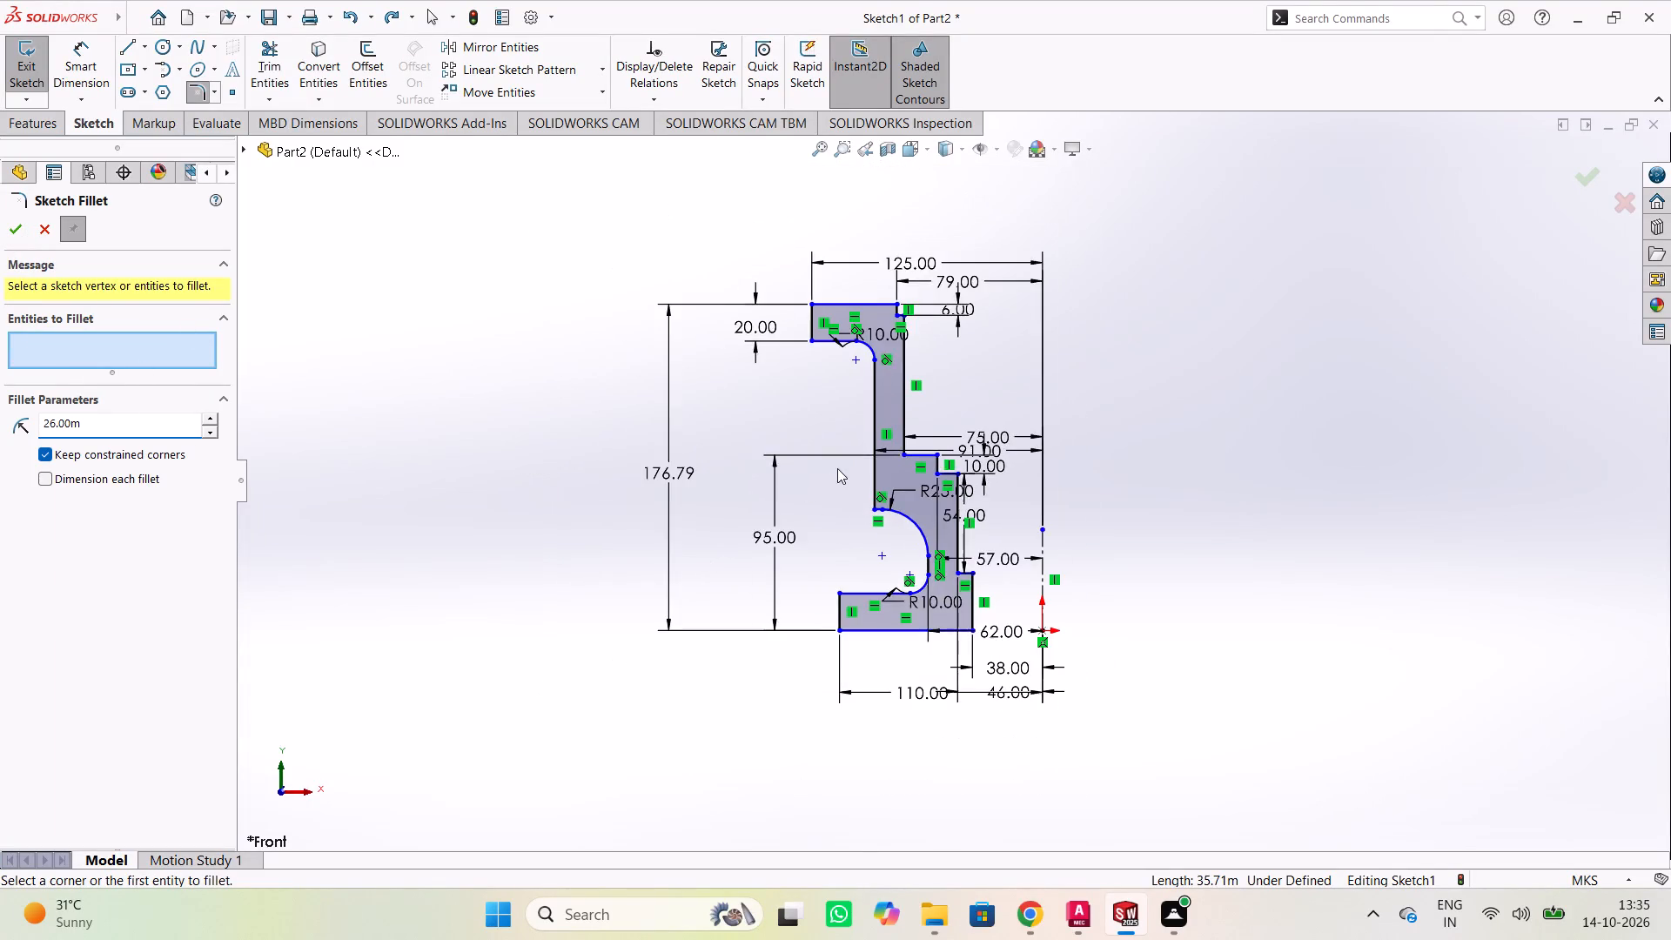
scroll(837, 468, "down", 2)
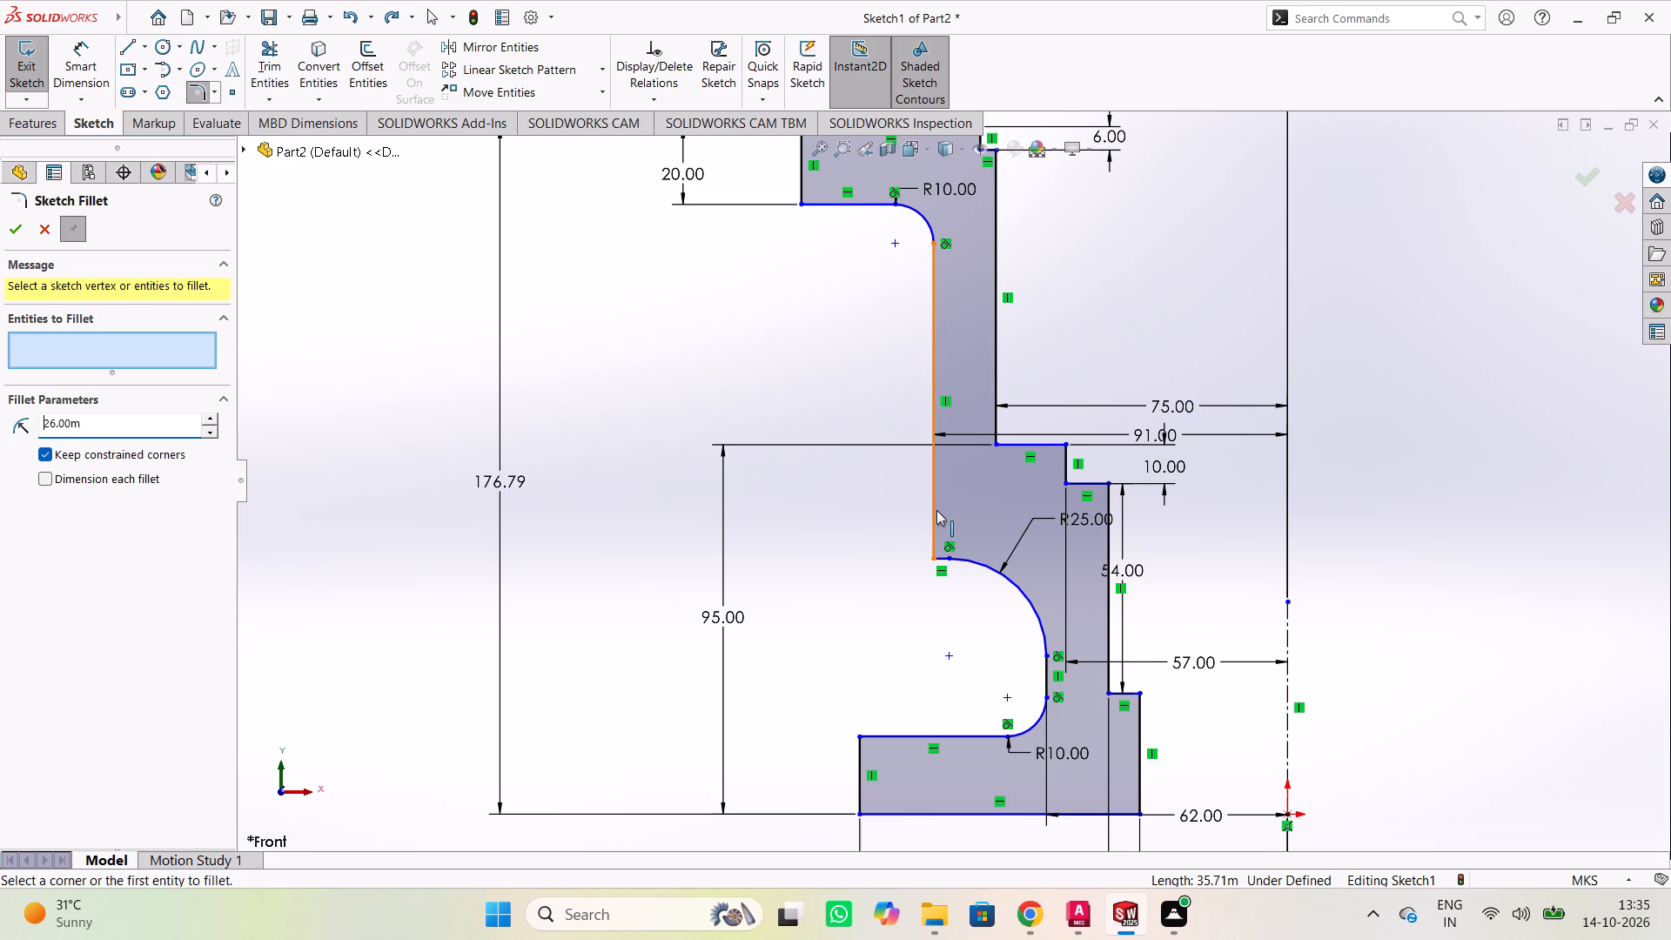
left_click(933, 509)
left_click(960, 564)
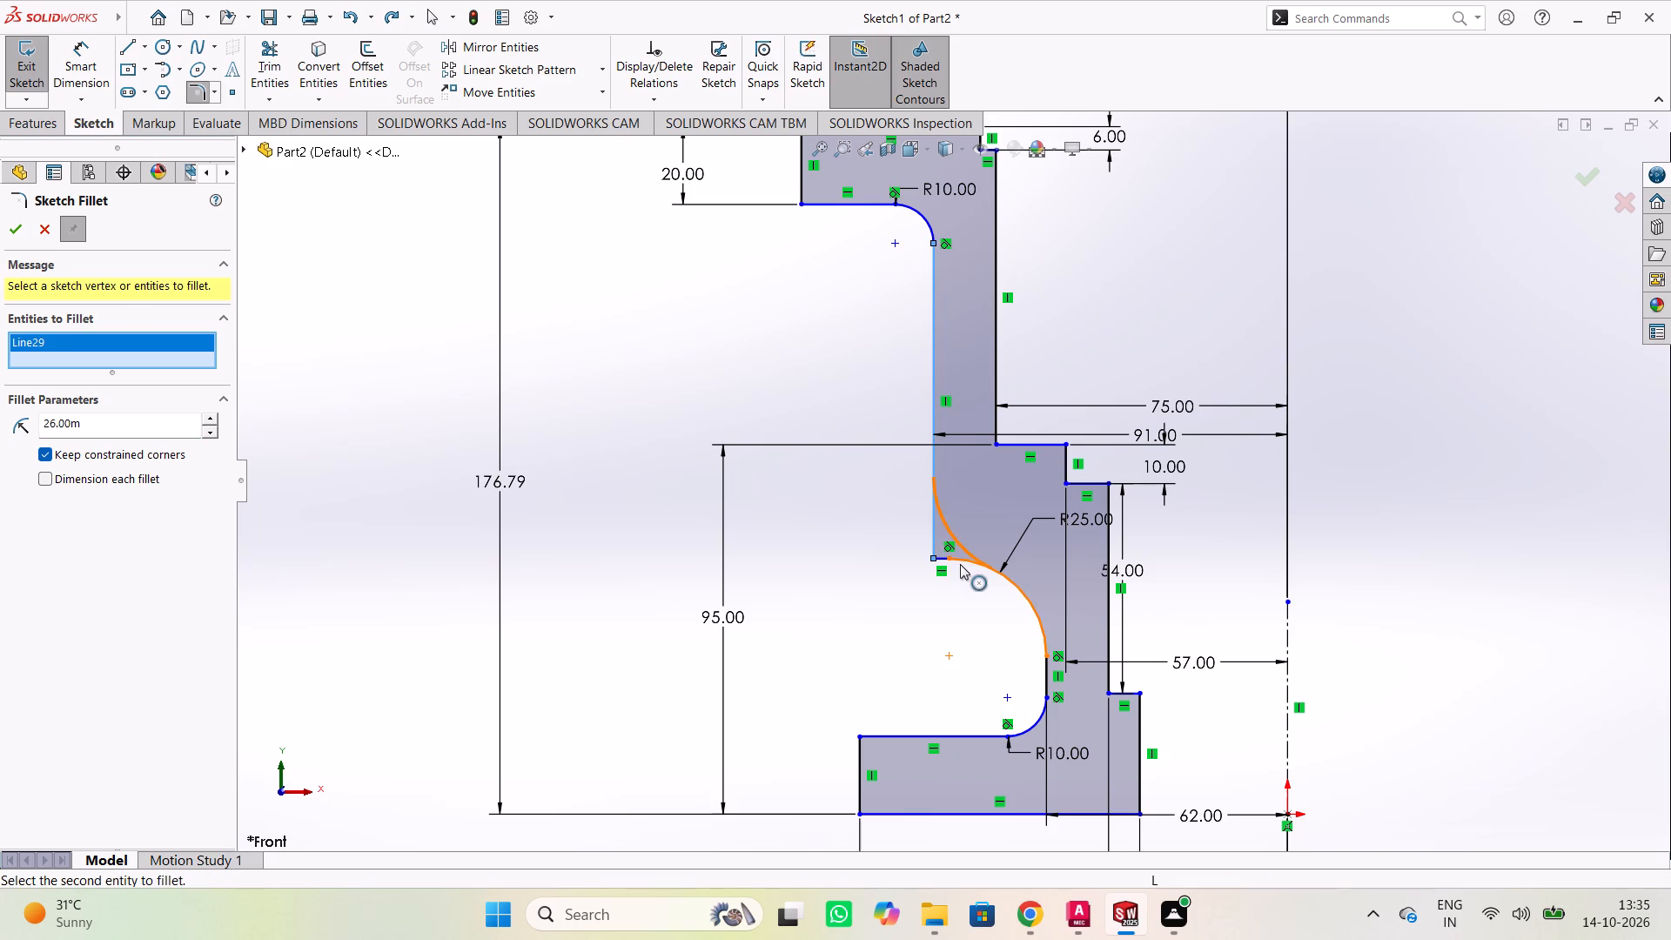
left_click(9, 240)
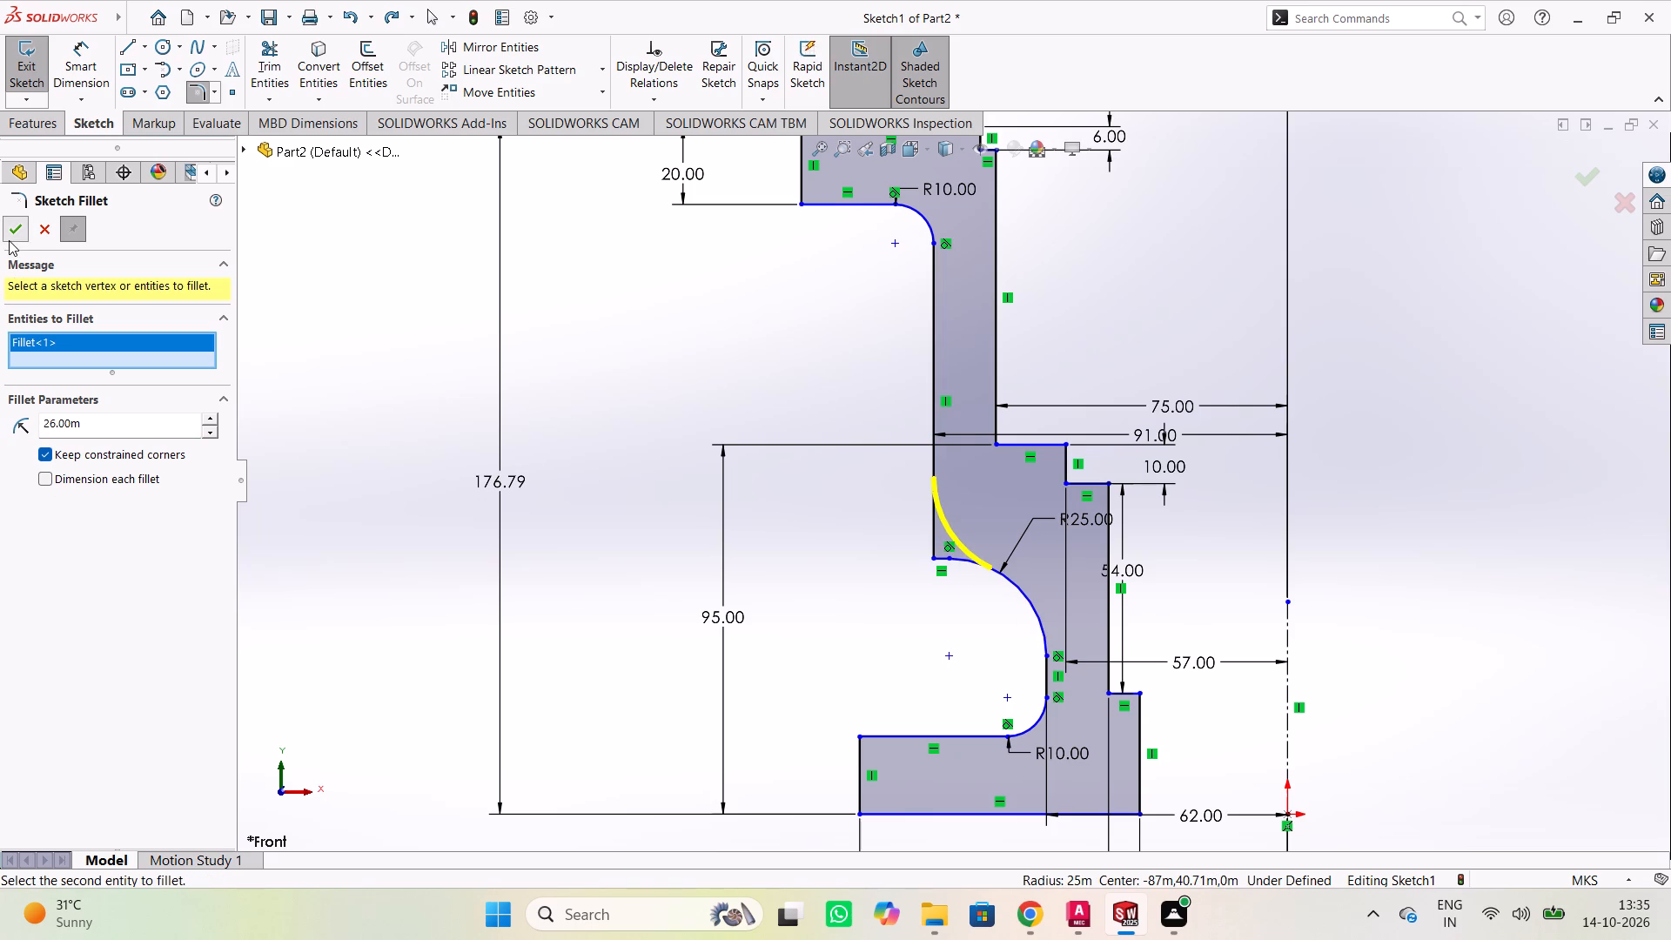
Examine the filleted profile and its dimensions, especially the lower bore steps and the bottom flange.
scroll(744, 359, "down", 2)
scroll(743, 359, "up", 2)
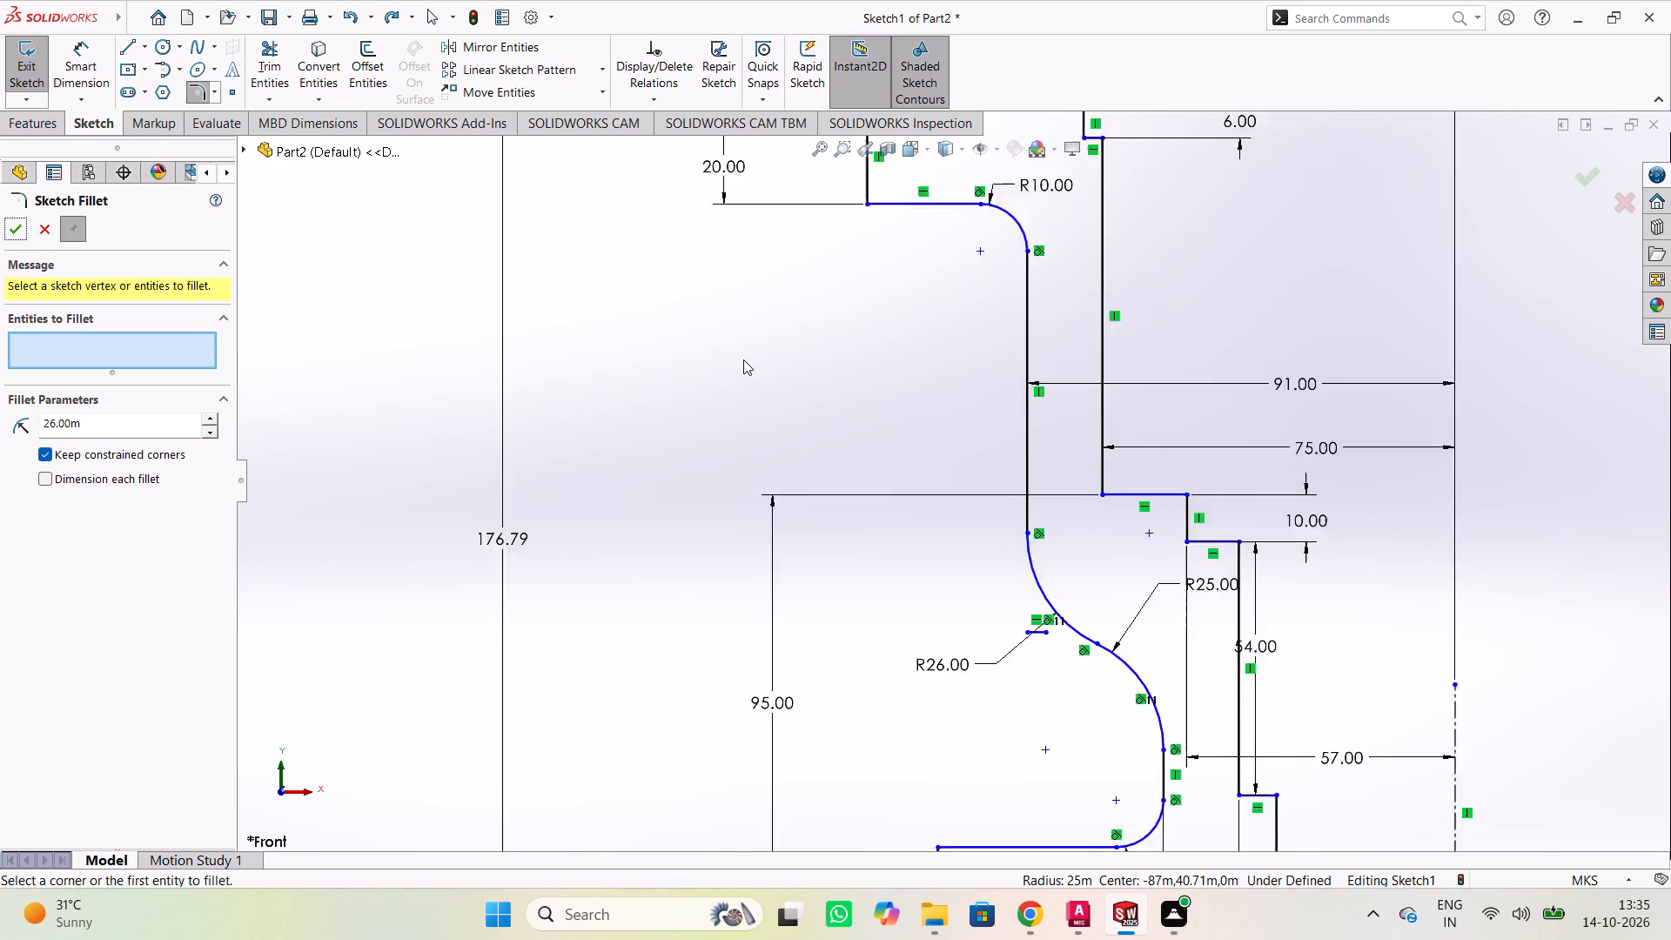
scroll(770, 398, "up", 1)
scroll(870, 514, "up", 1)
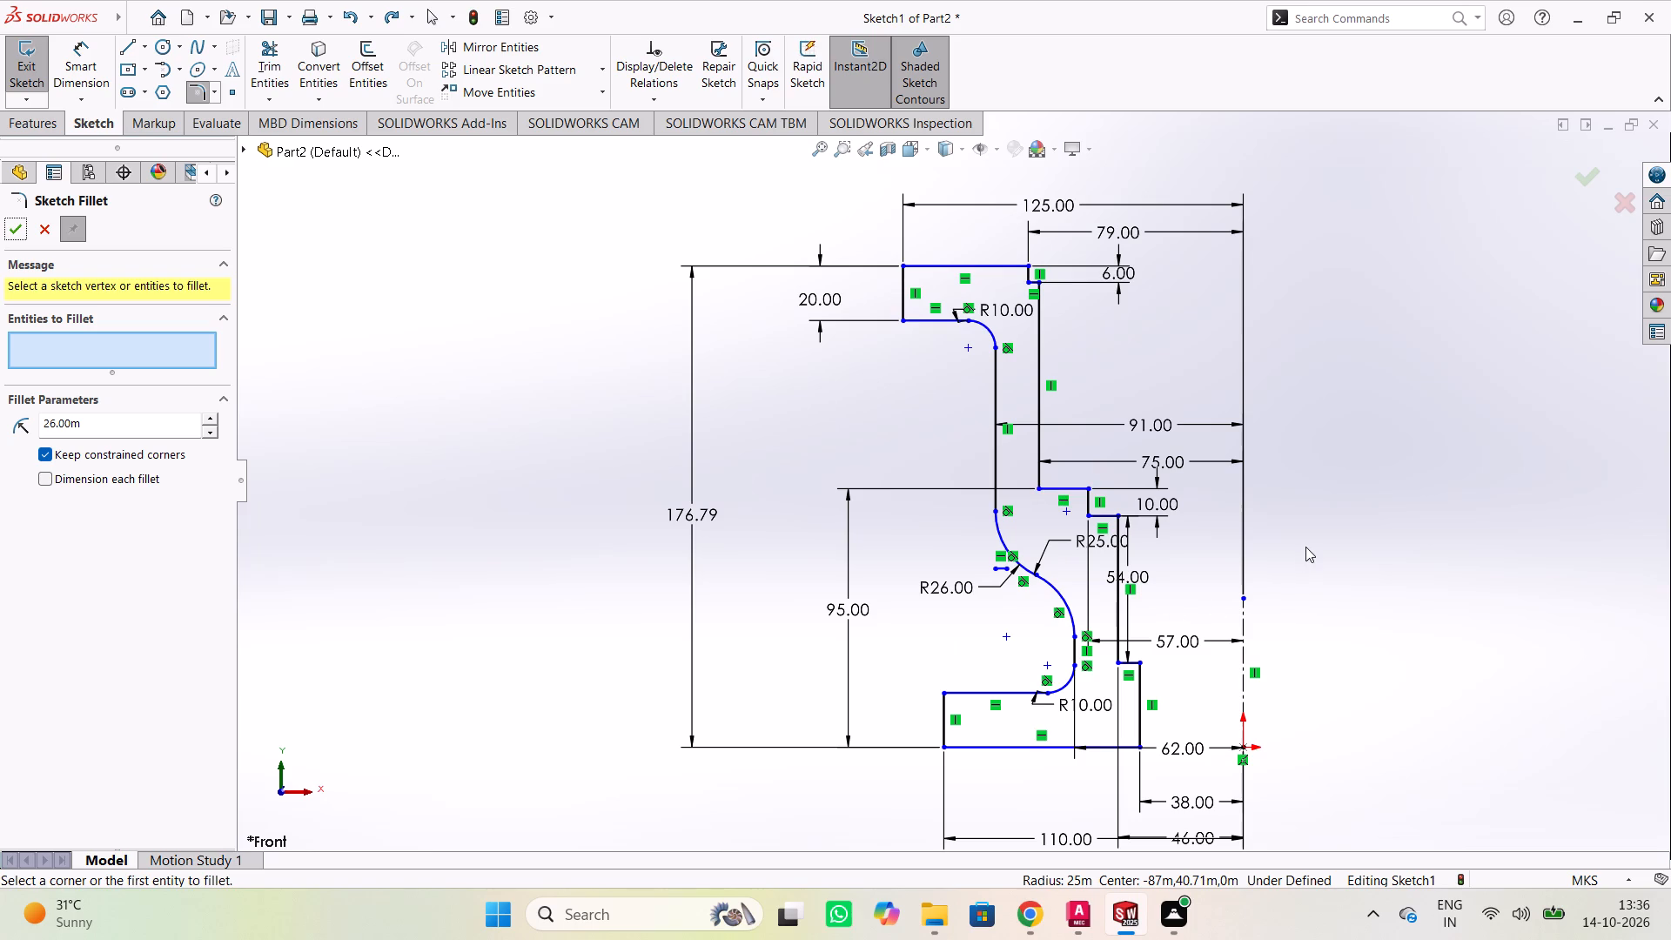
scroll(1253, 606, "down", 1)
scroll(1253, 606, "up", 2)
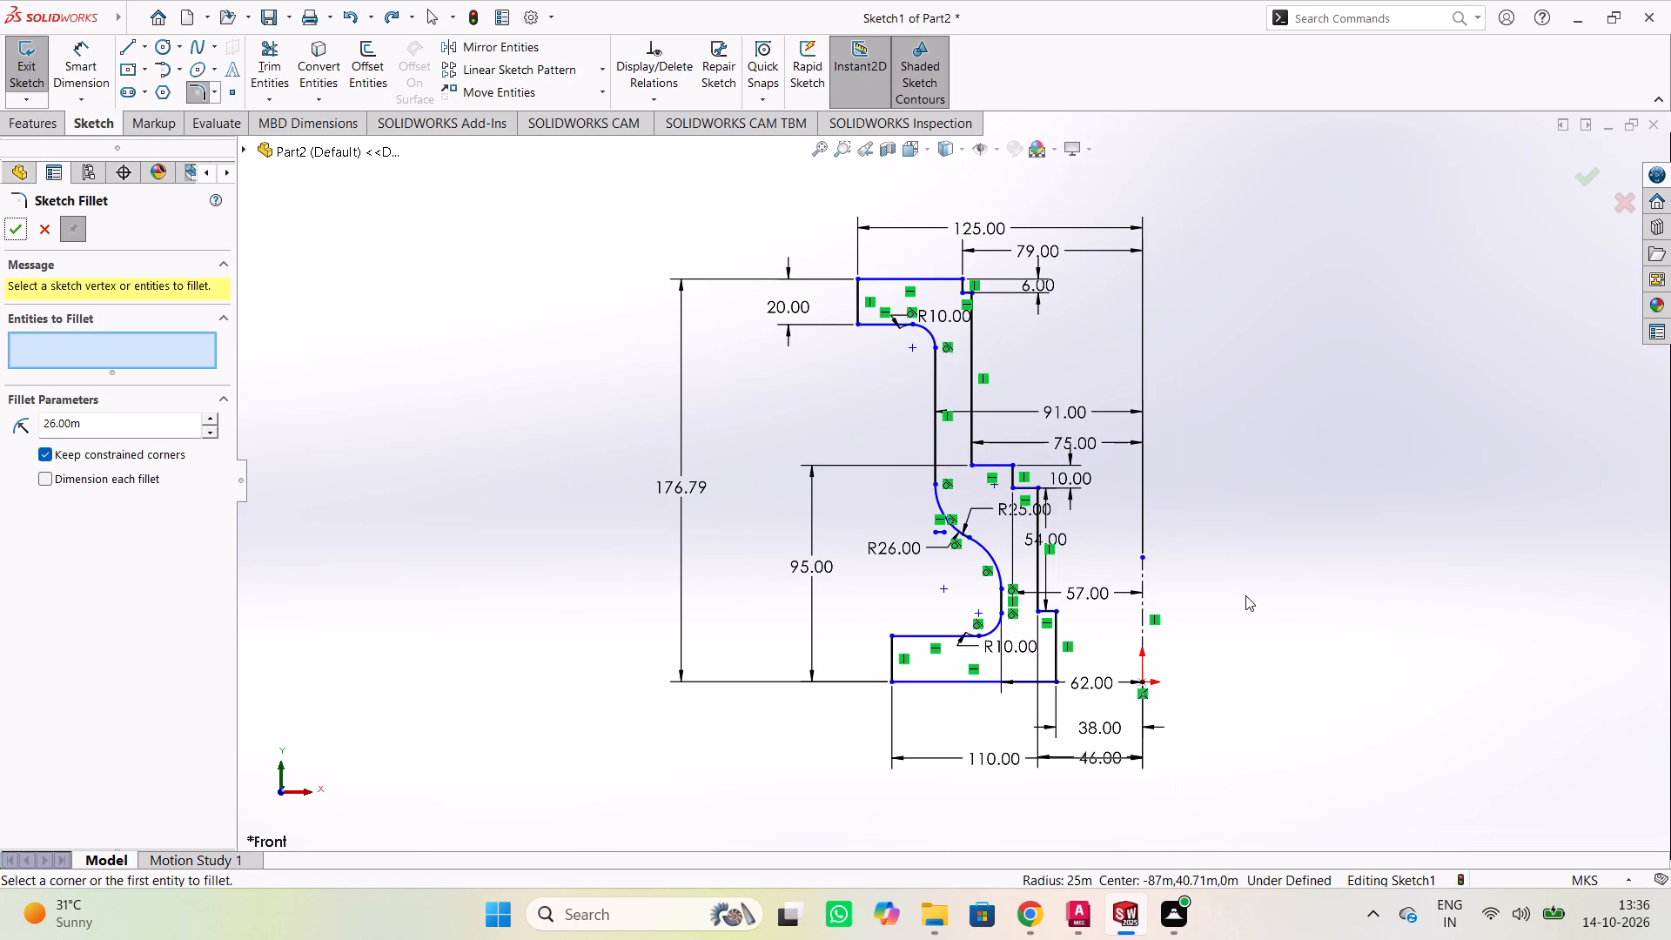
scroll(1246, 595, "down", 2)
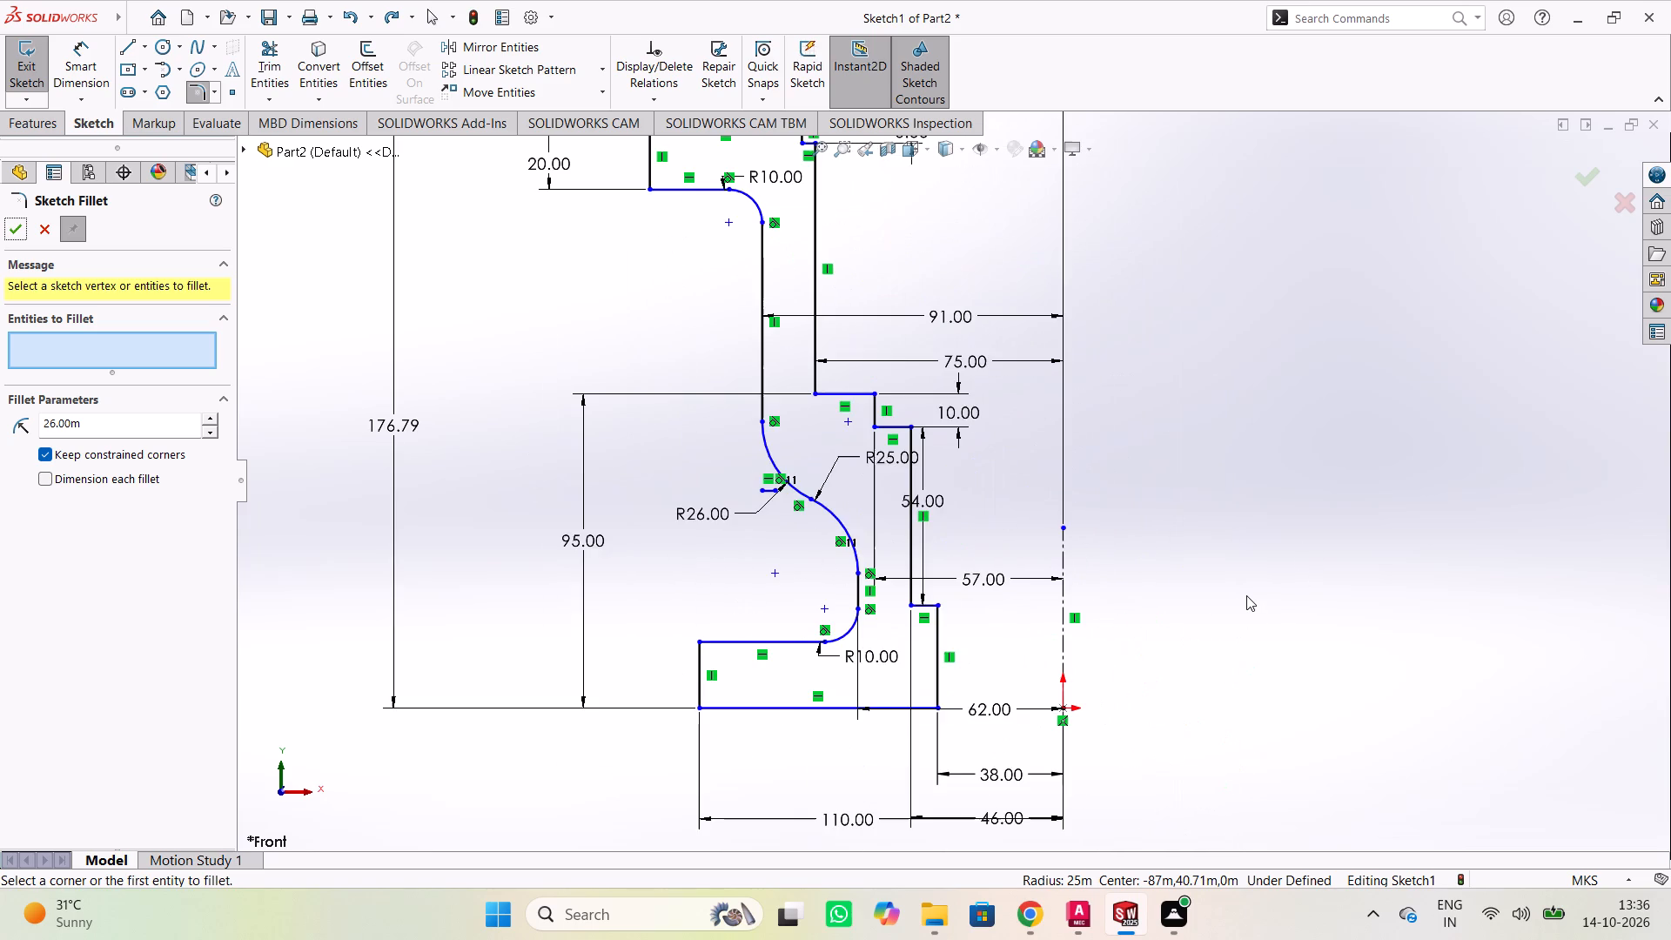
scroll(1197, 608, "down", 2)
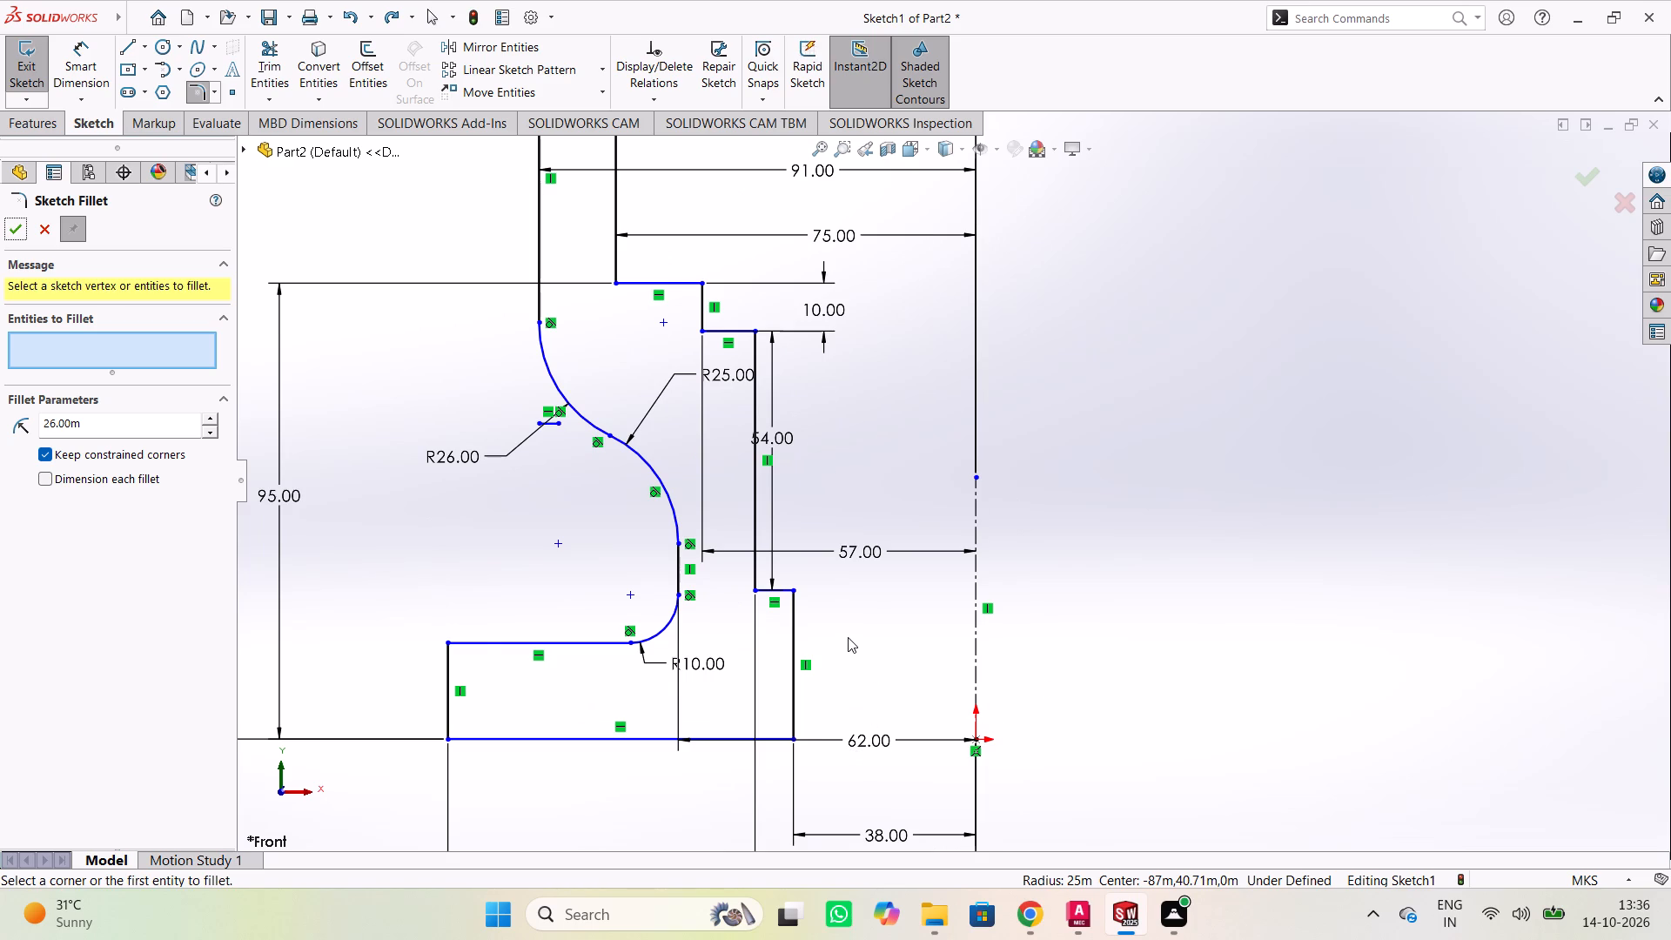
scroll(848, 627, "down", 2)
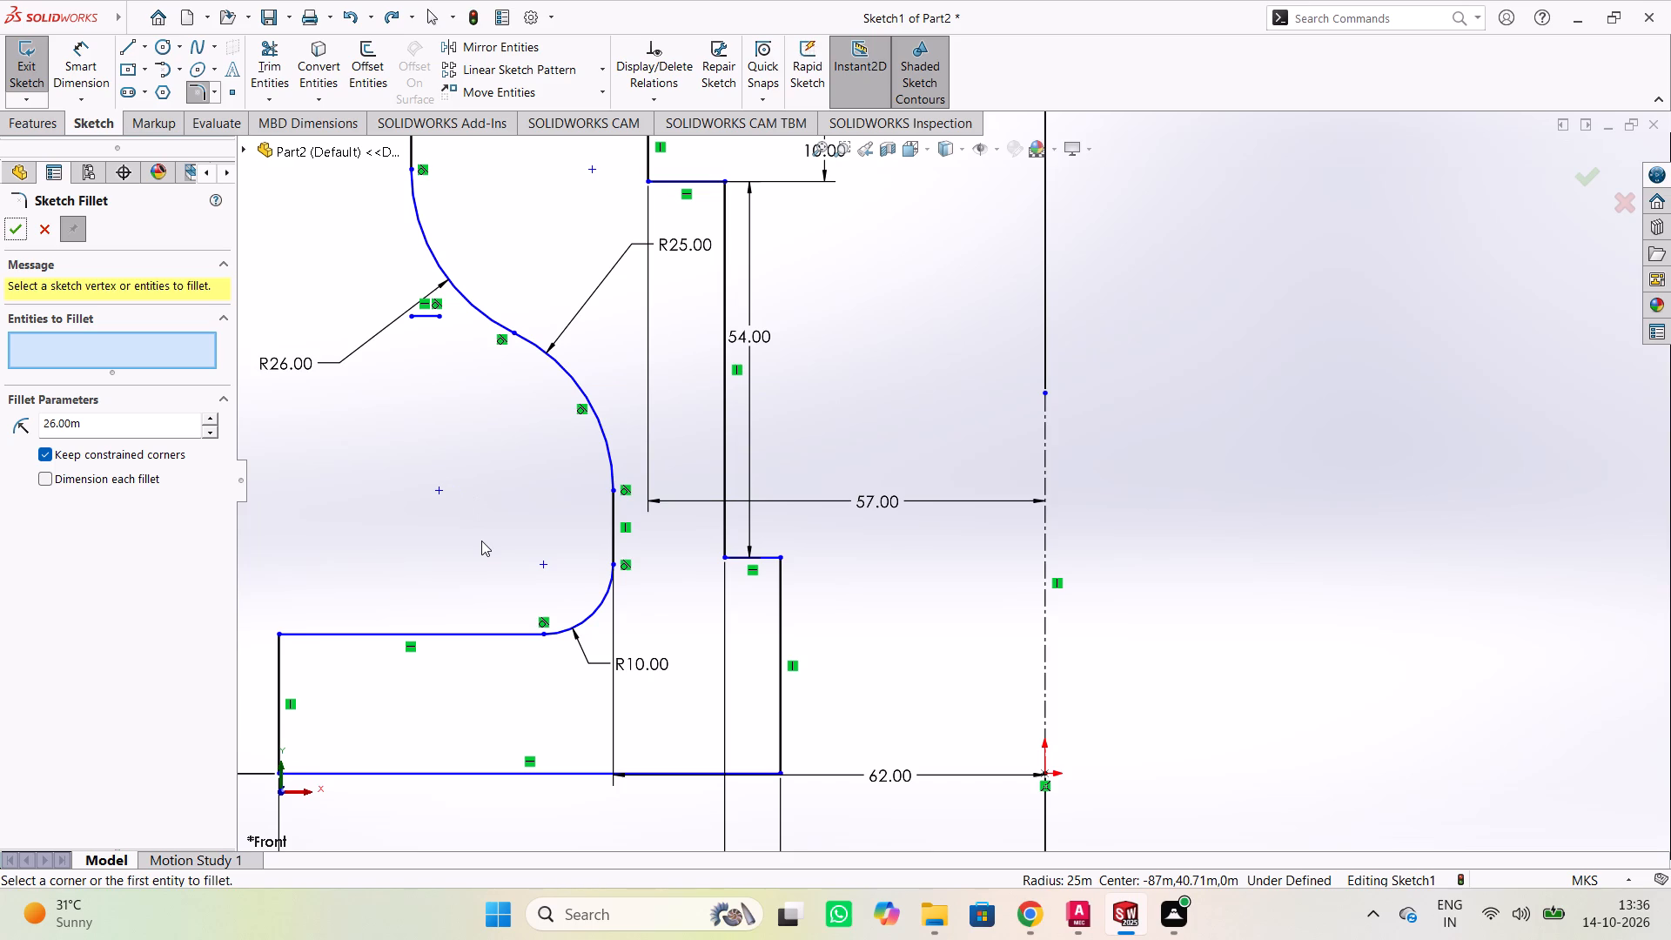
scroll(574, 504, "up", 3)
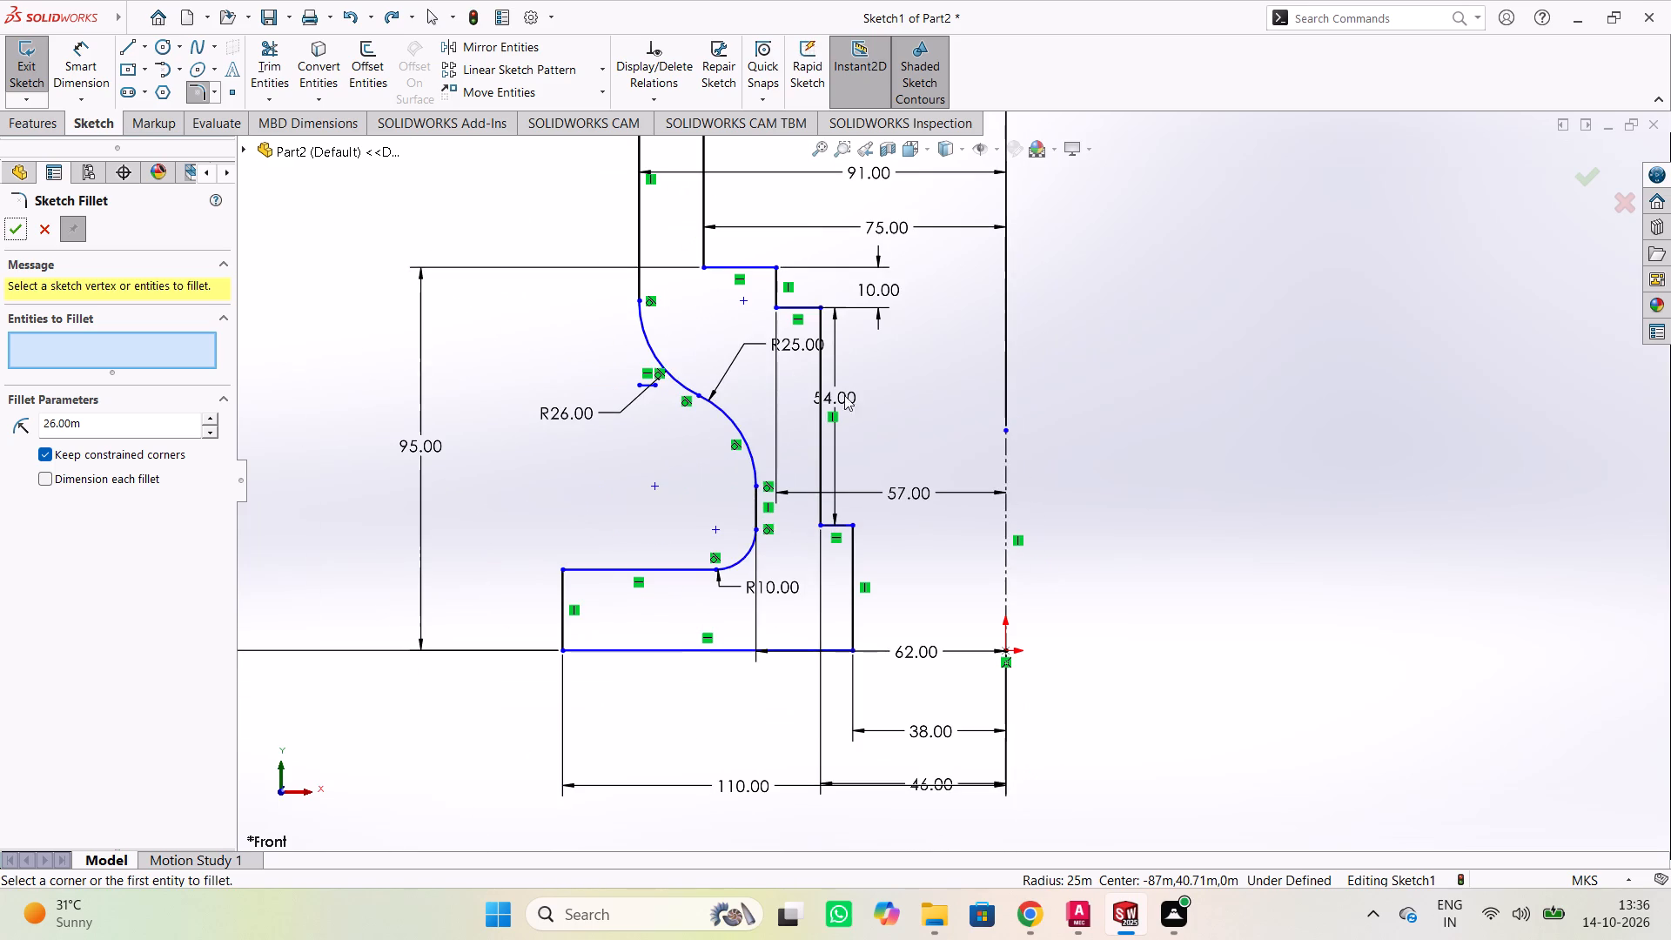
scroll(851, 388, "down", 2)
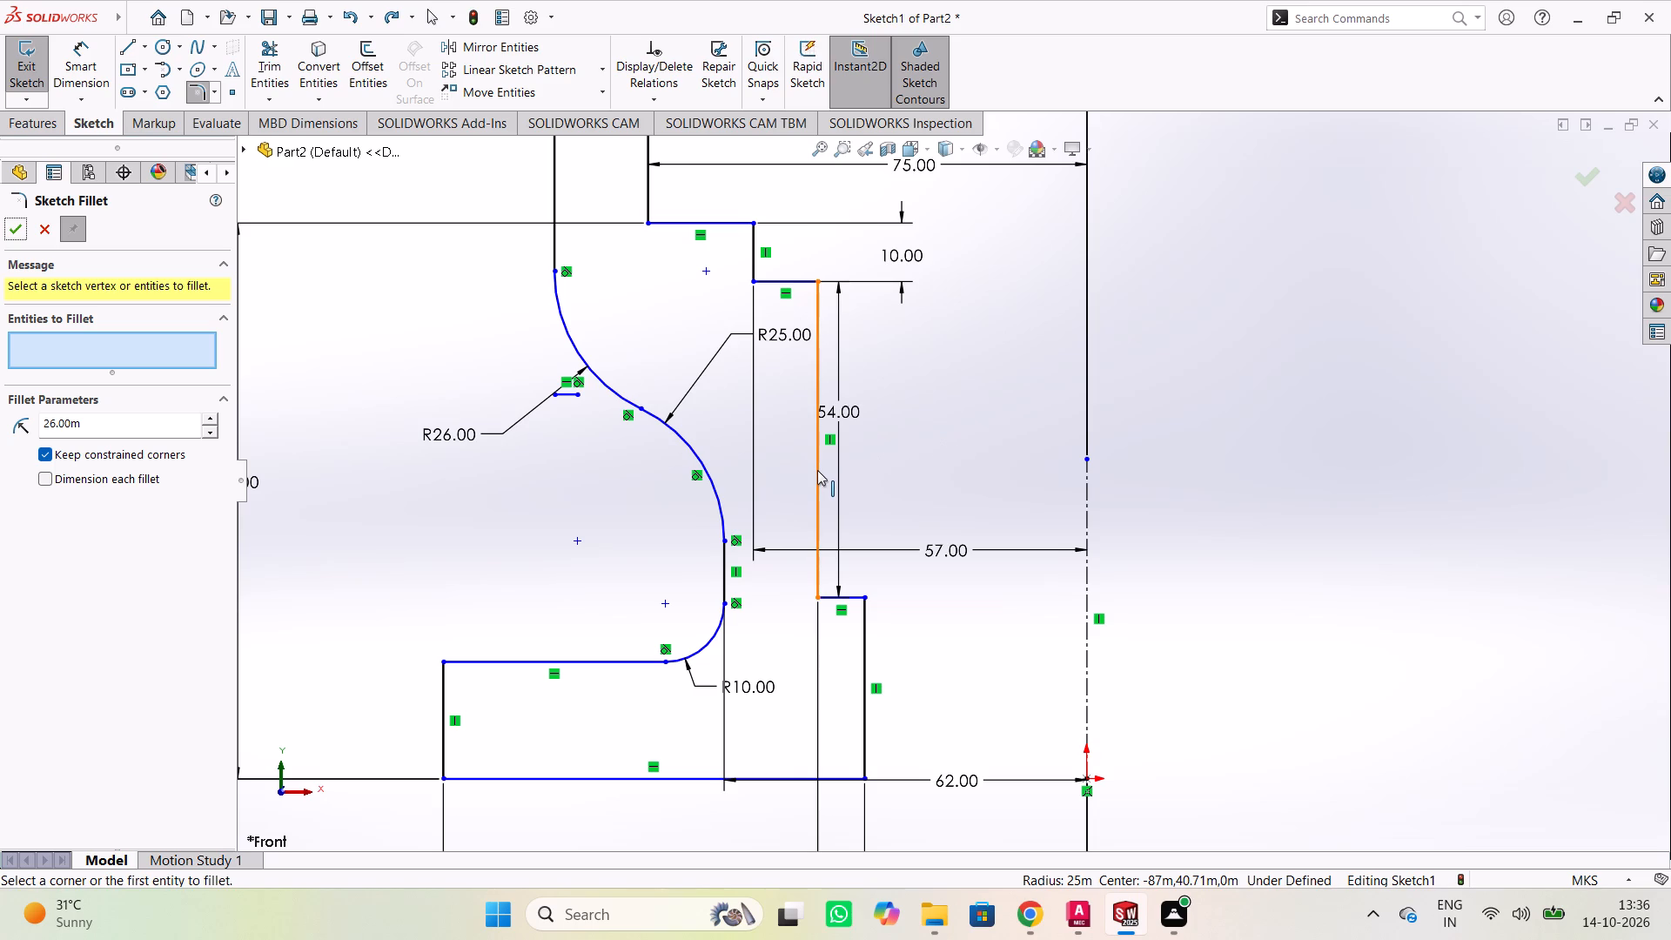
scroll(909, 599, "down", 2)
scroll(917, 588, "up", 2)
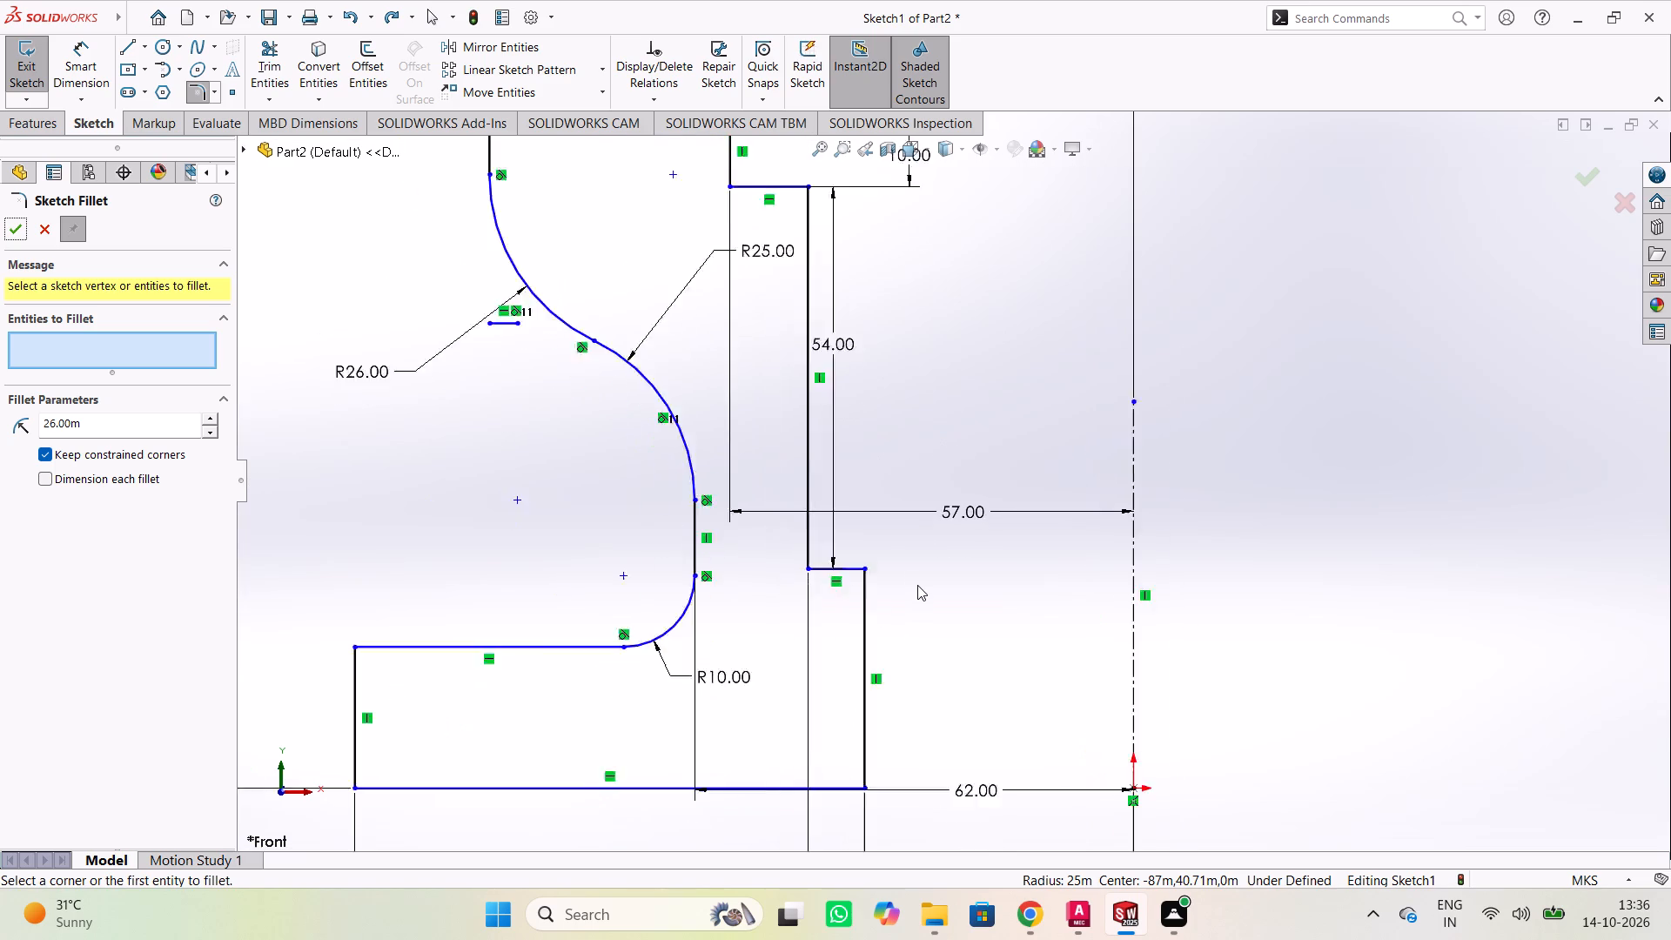
scroll(917, 585, "up", 3)
scroll(979, 712, "down", 2)
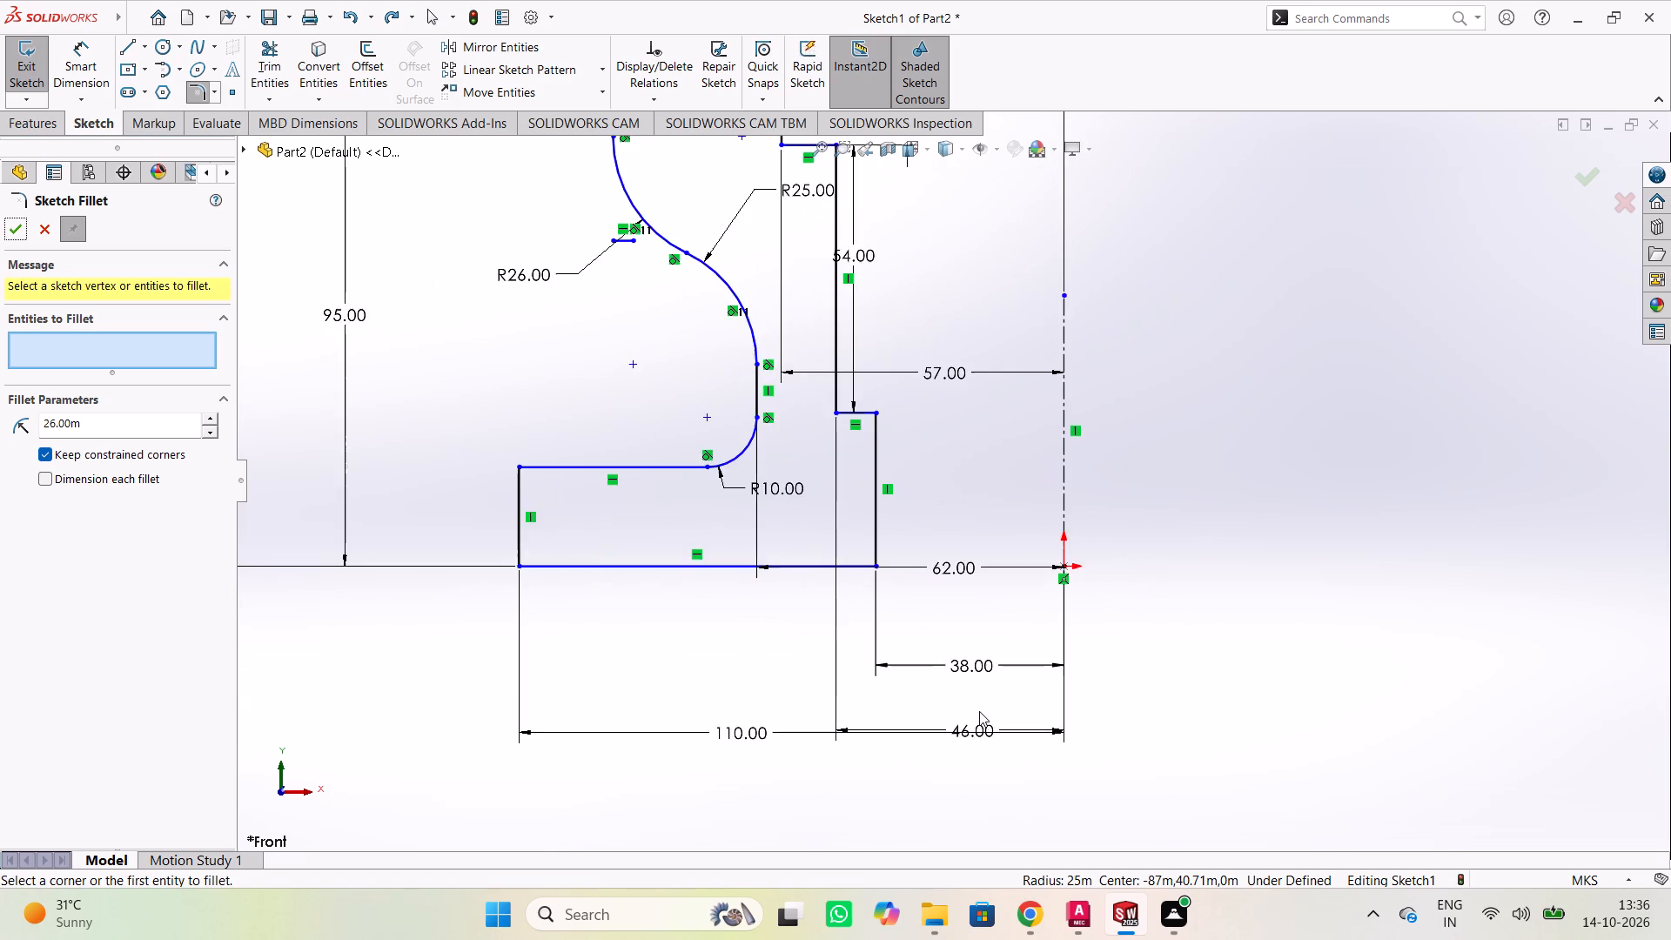
scroll(975, 706, "down", 2)
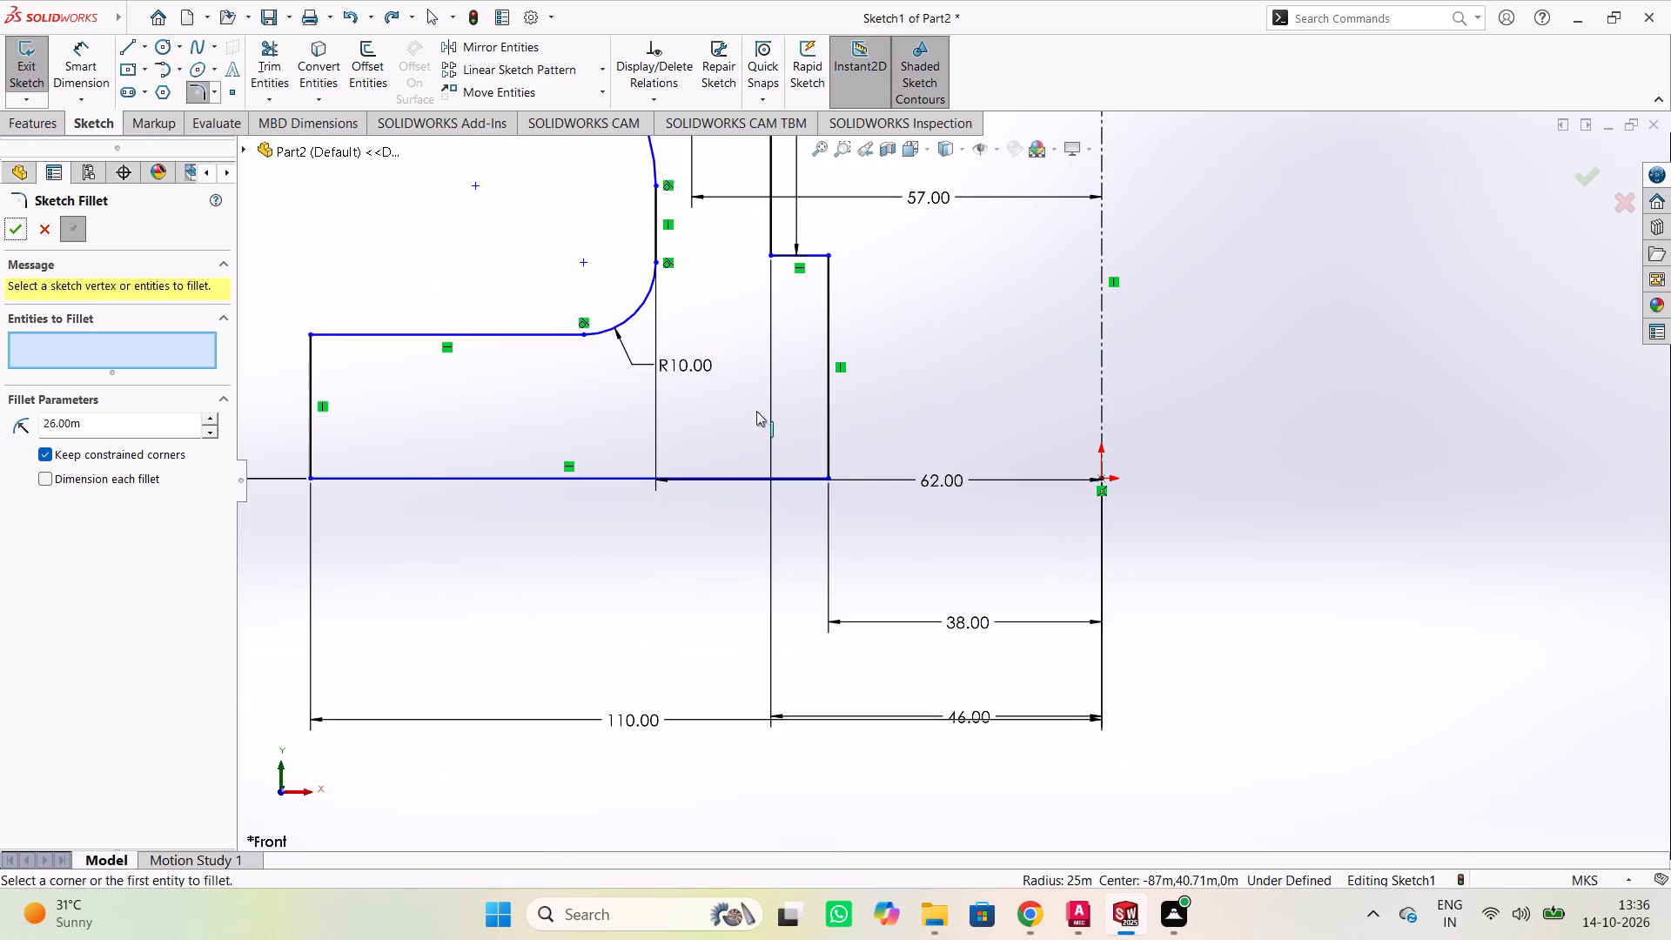
Examine the whole filleted profile and its dimensions, from the bottom flange up to the top flange.
scroll(518, 426, "up", 2)
scroll(464, 313, "up", 1)
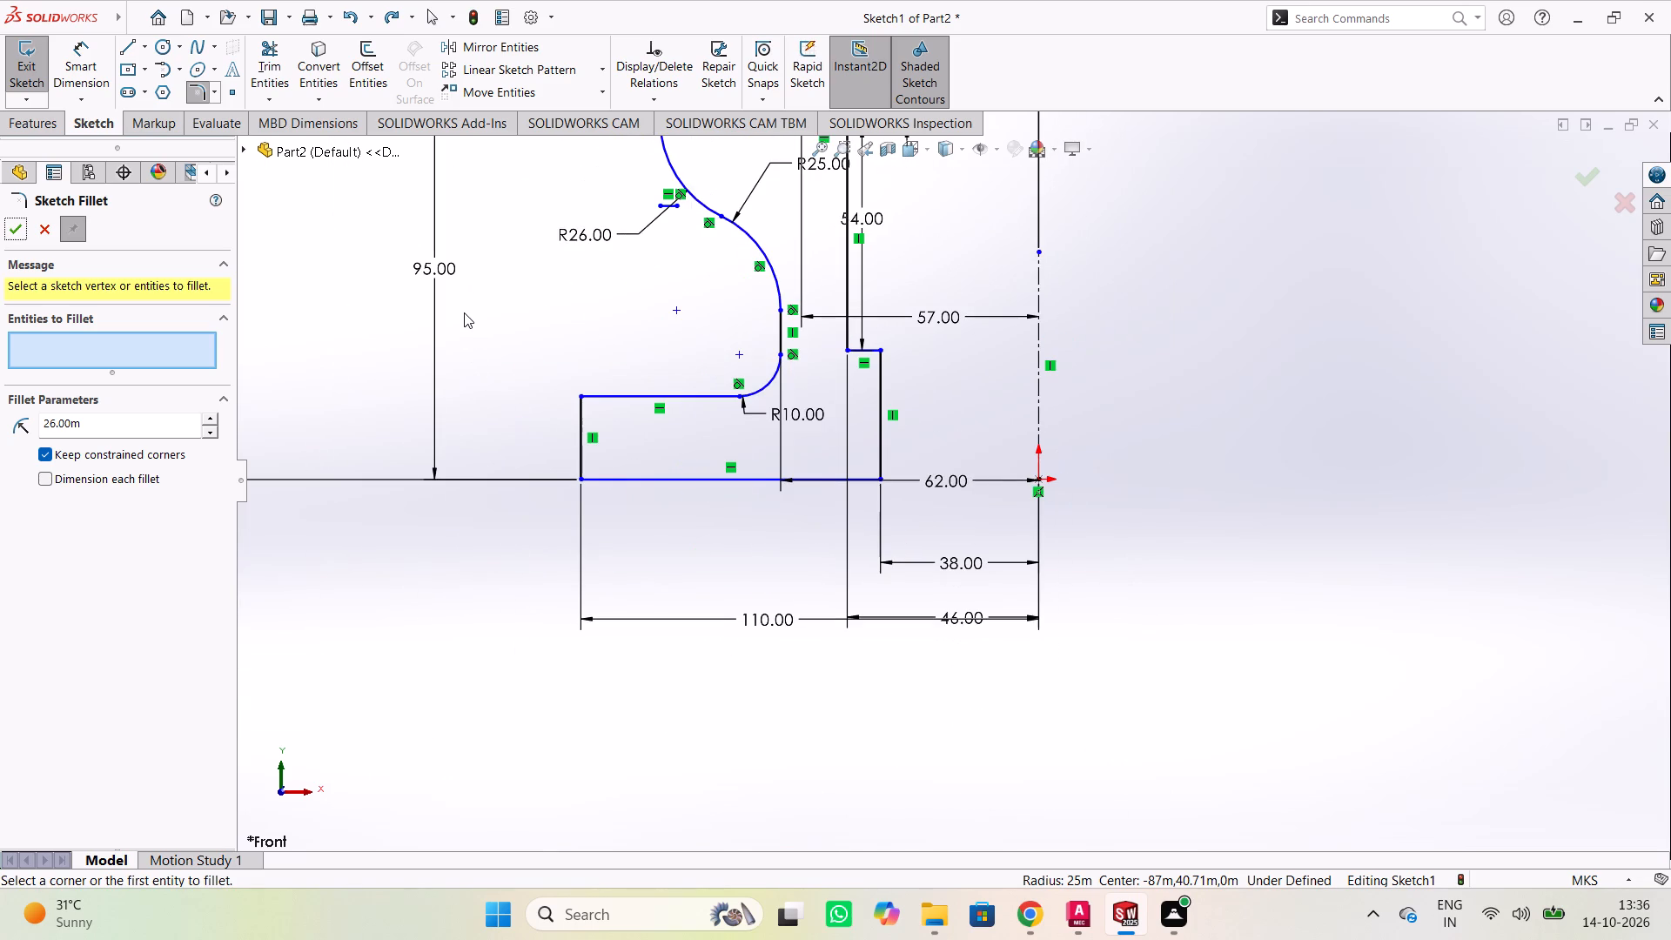
key("Escape")
scroll(436, 264, "down", 2)
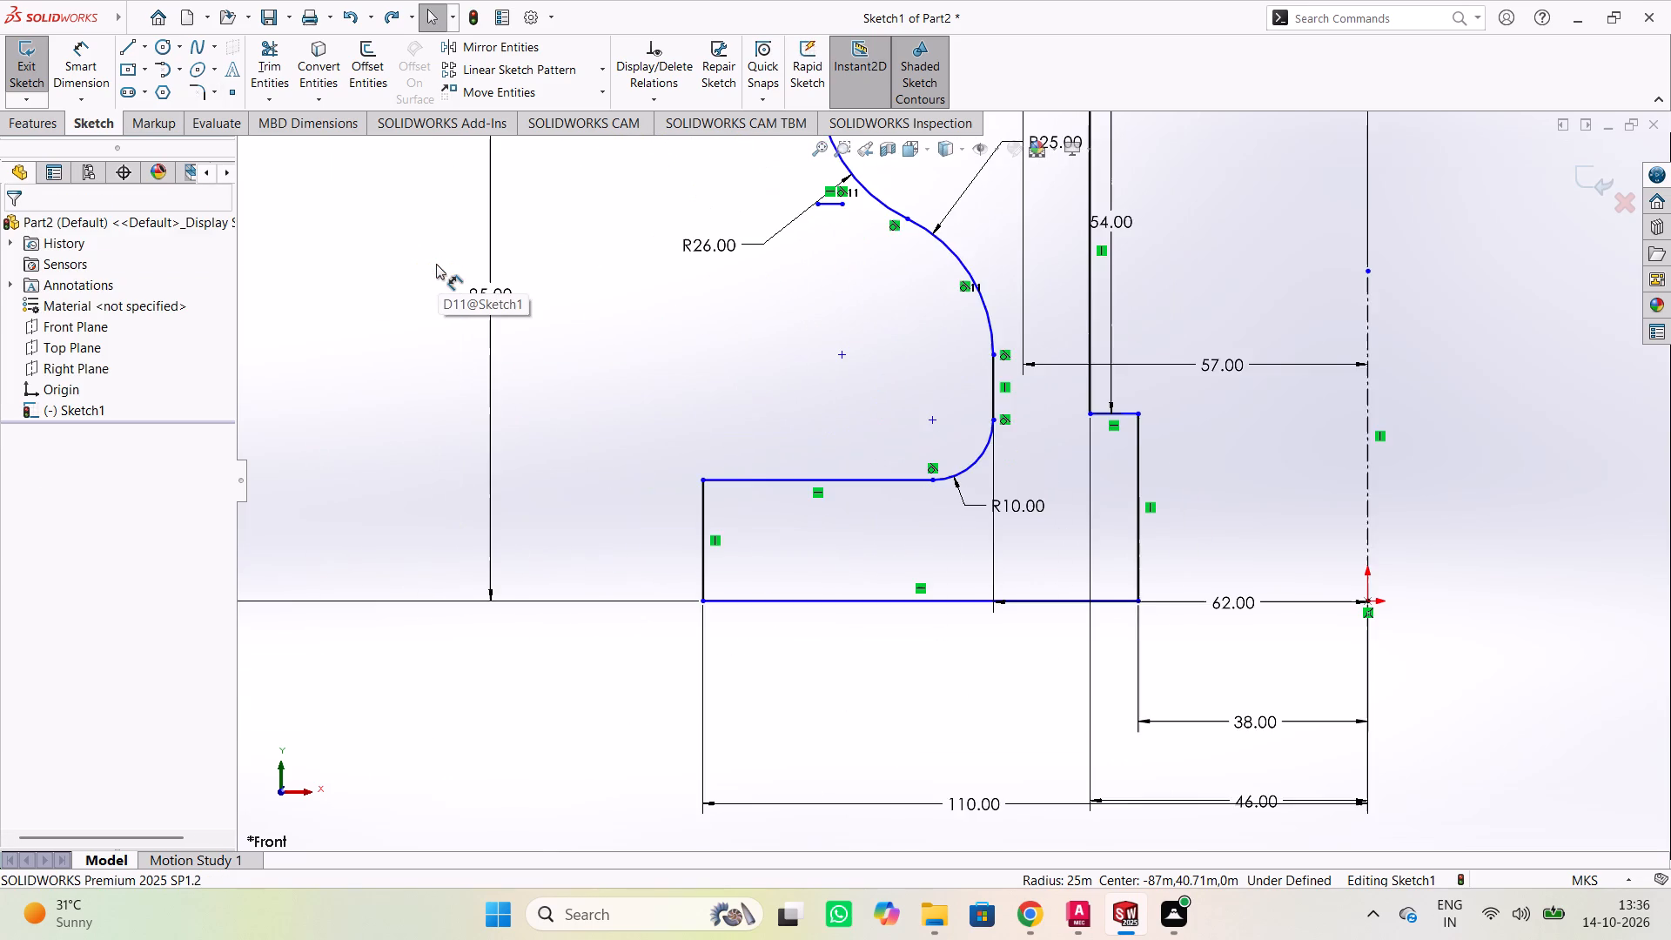
scroll(436, 264, "up", 3)
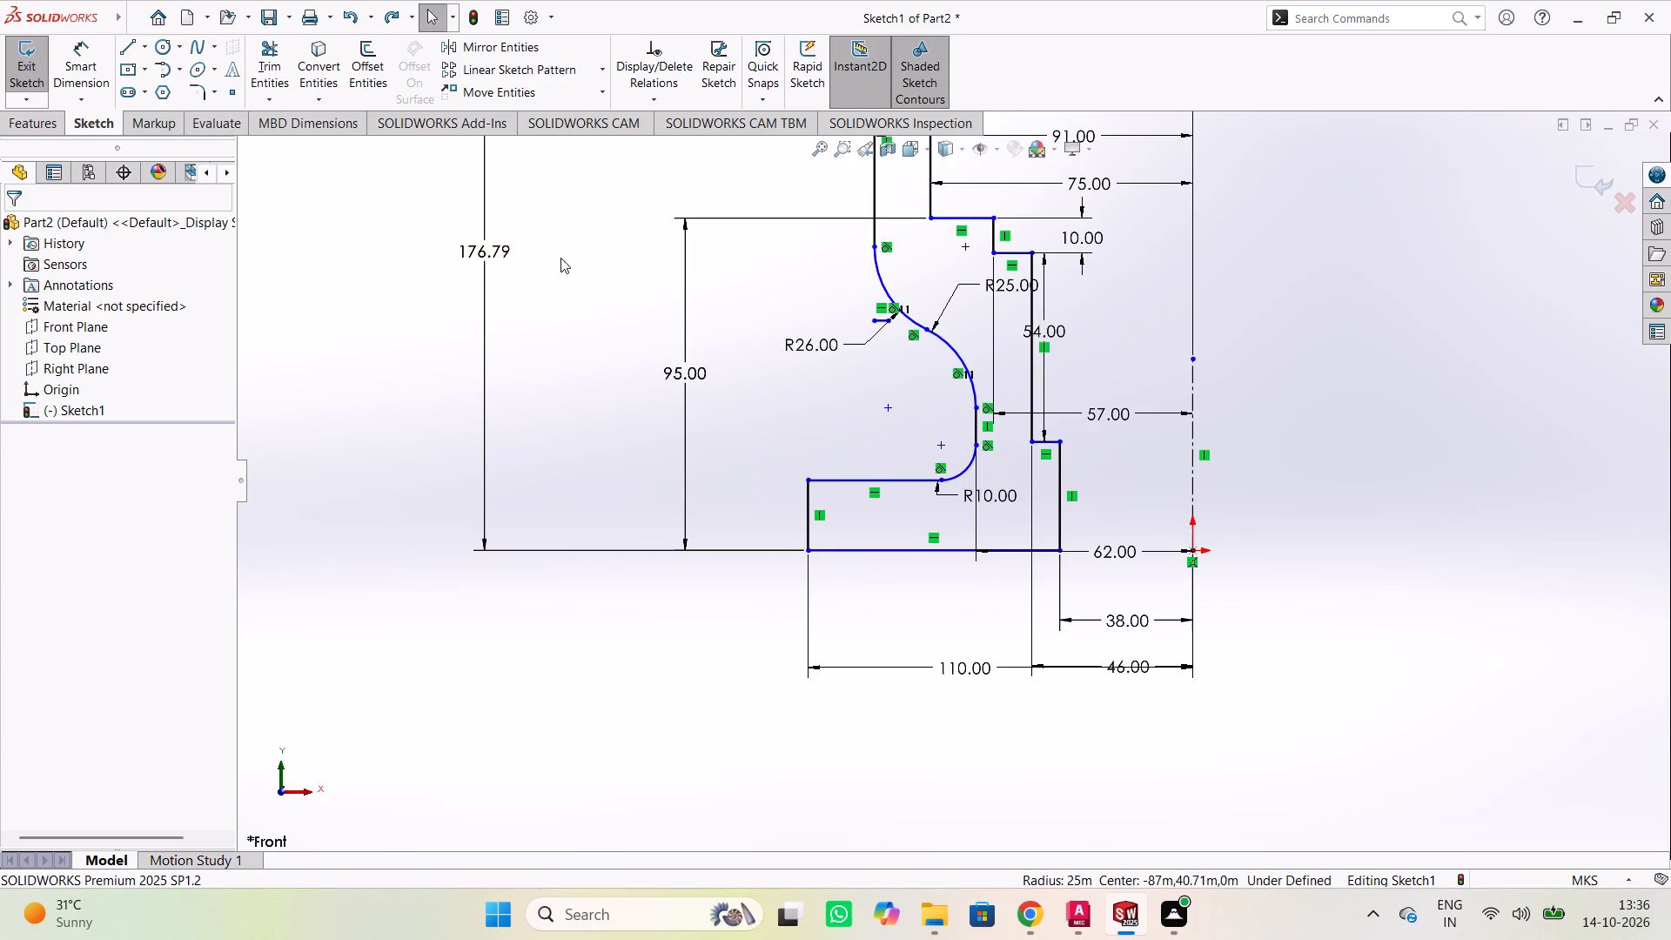
scroll(790, 326, "up", 3)
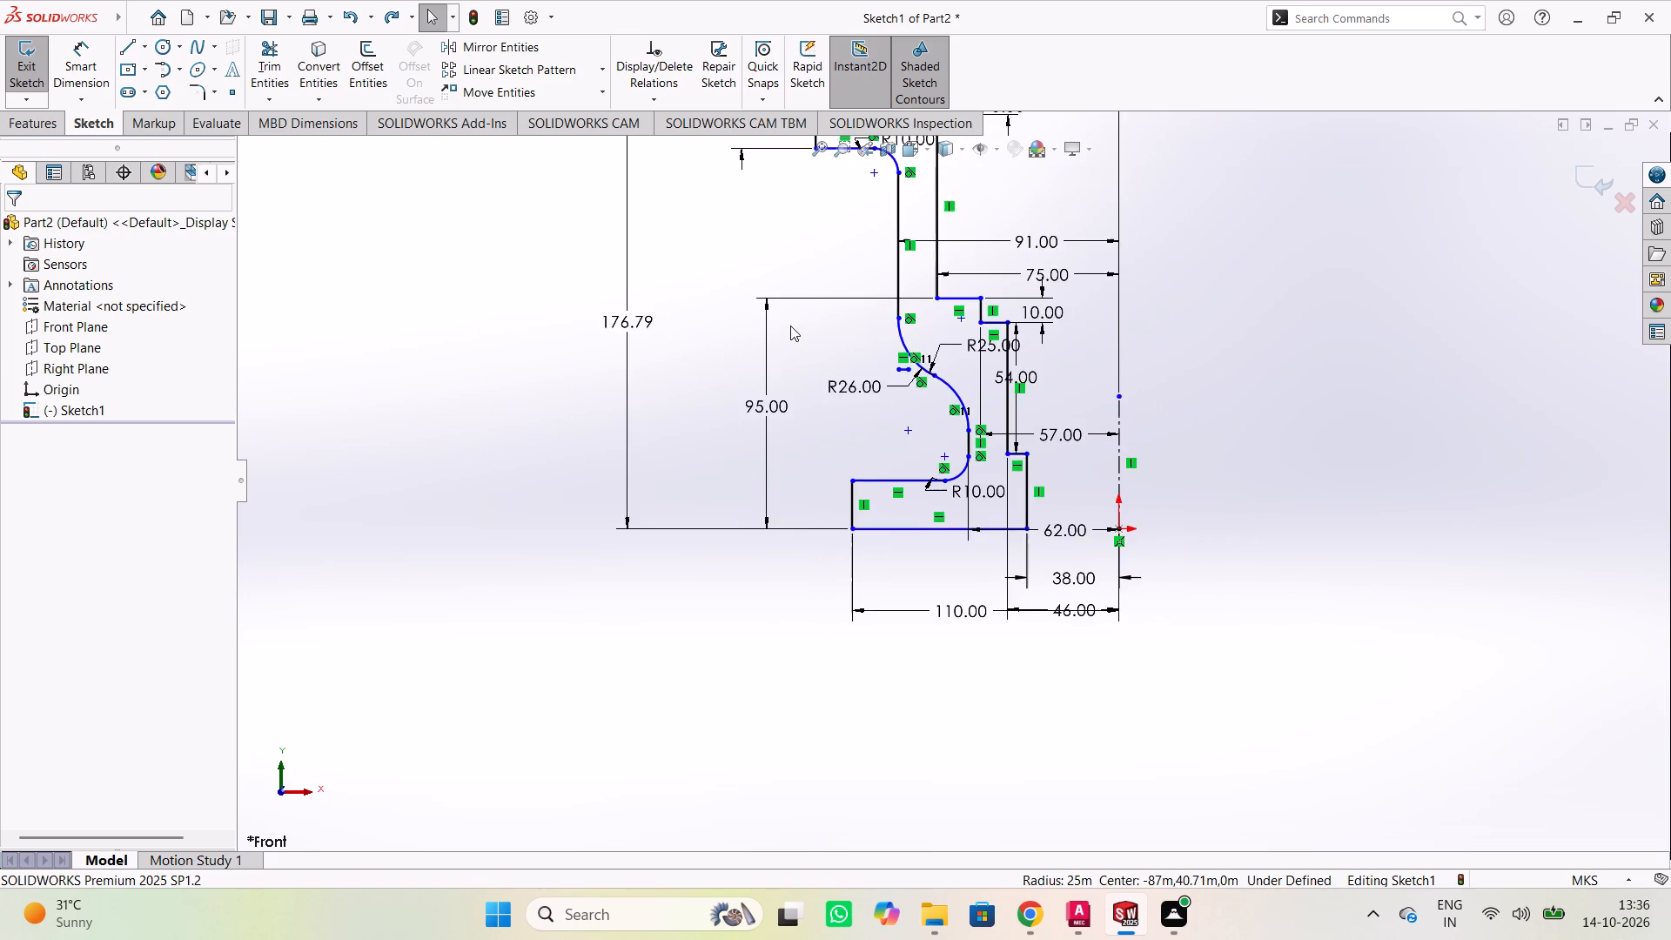
scroll(790, 326, "up", 1)
scroll(790, 326, "down", 2)
scroll(834, 390, "down", 1)
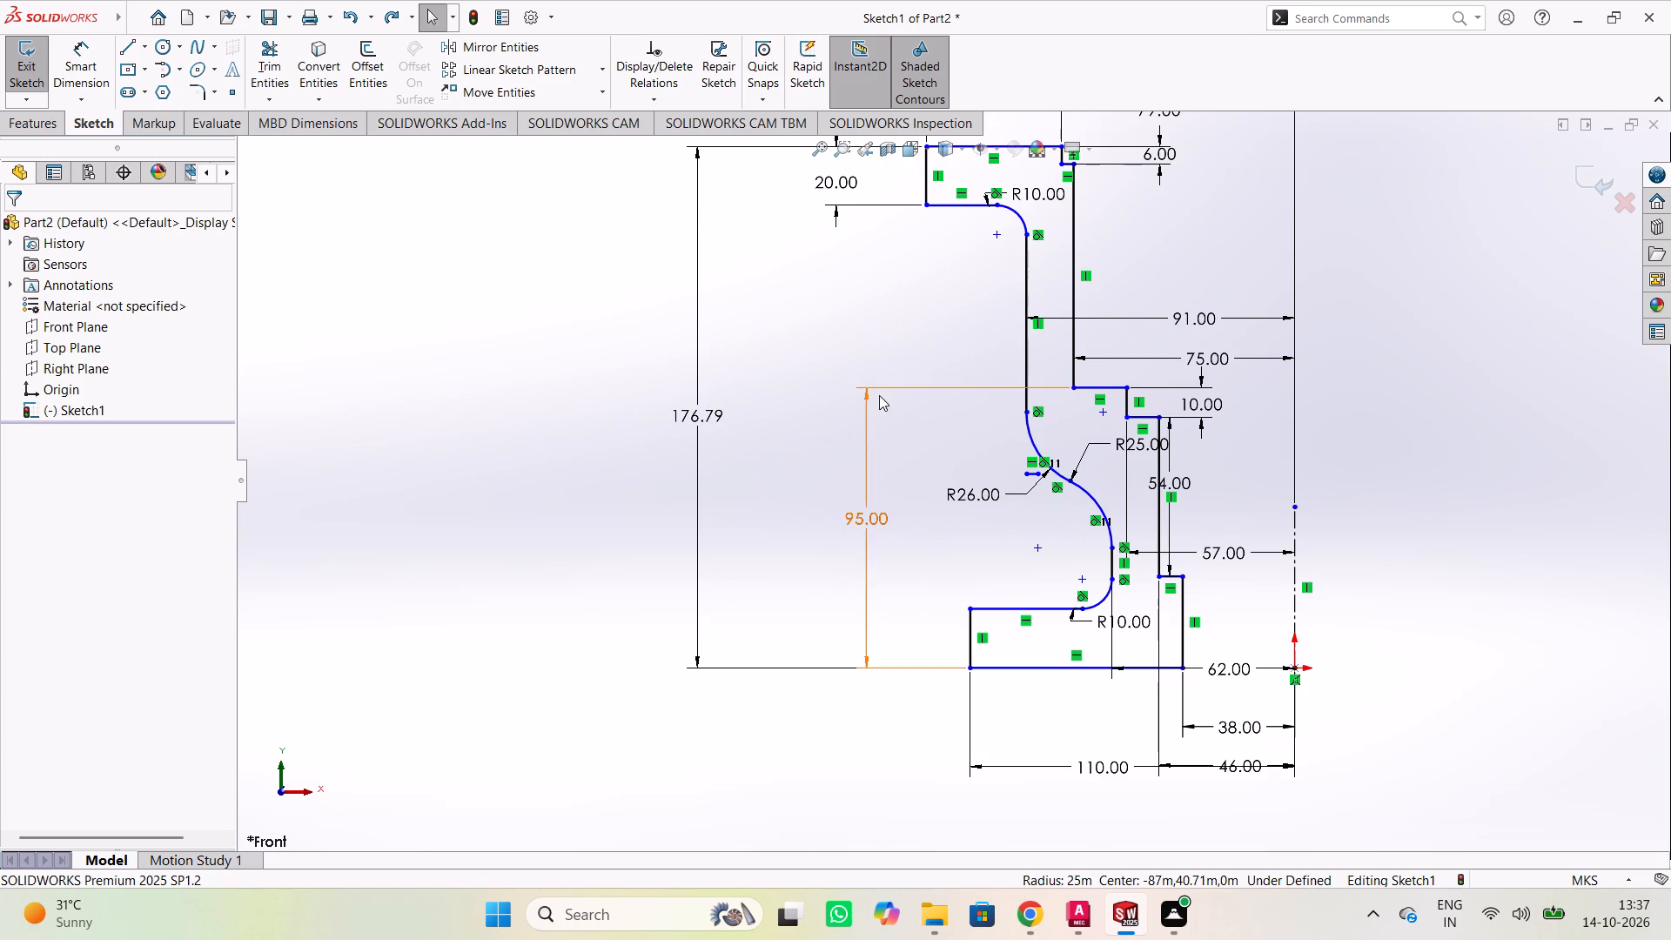
Add a 10 m sketch fillet between the upper bore's vertical wall and the horizontal step at its base.
scroll(1110, 244, "down", 2)
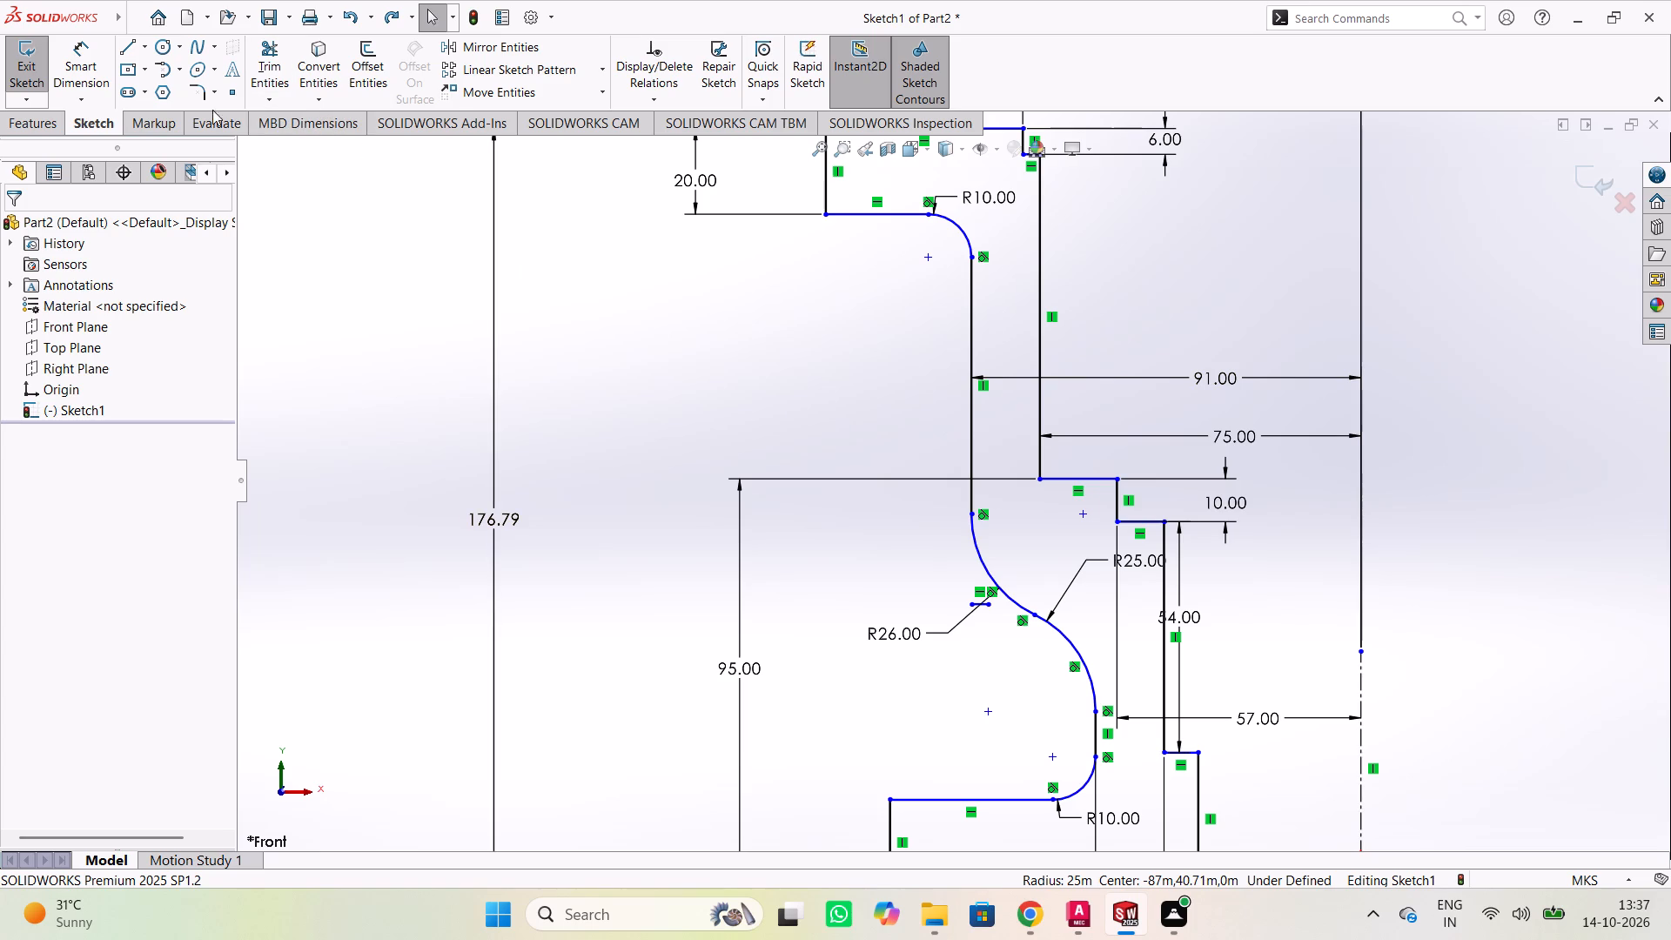
left_click(194, 92)
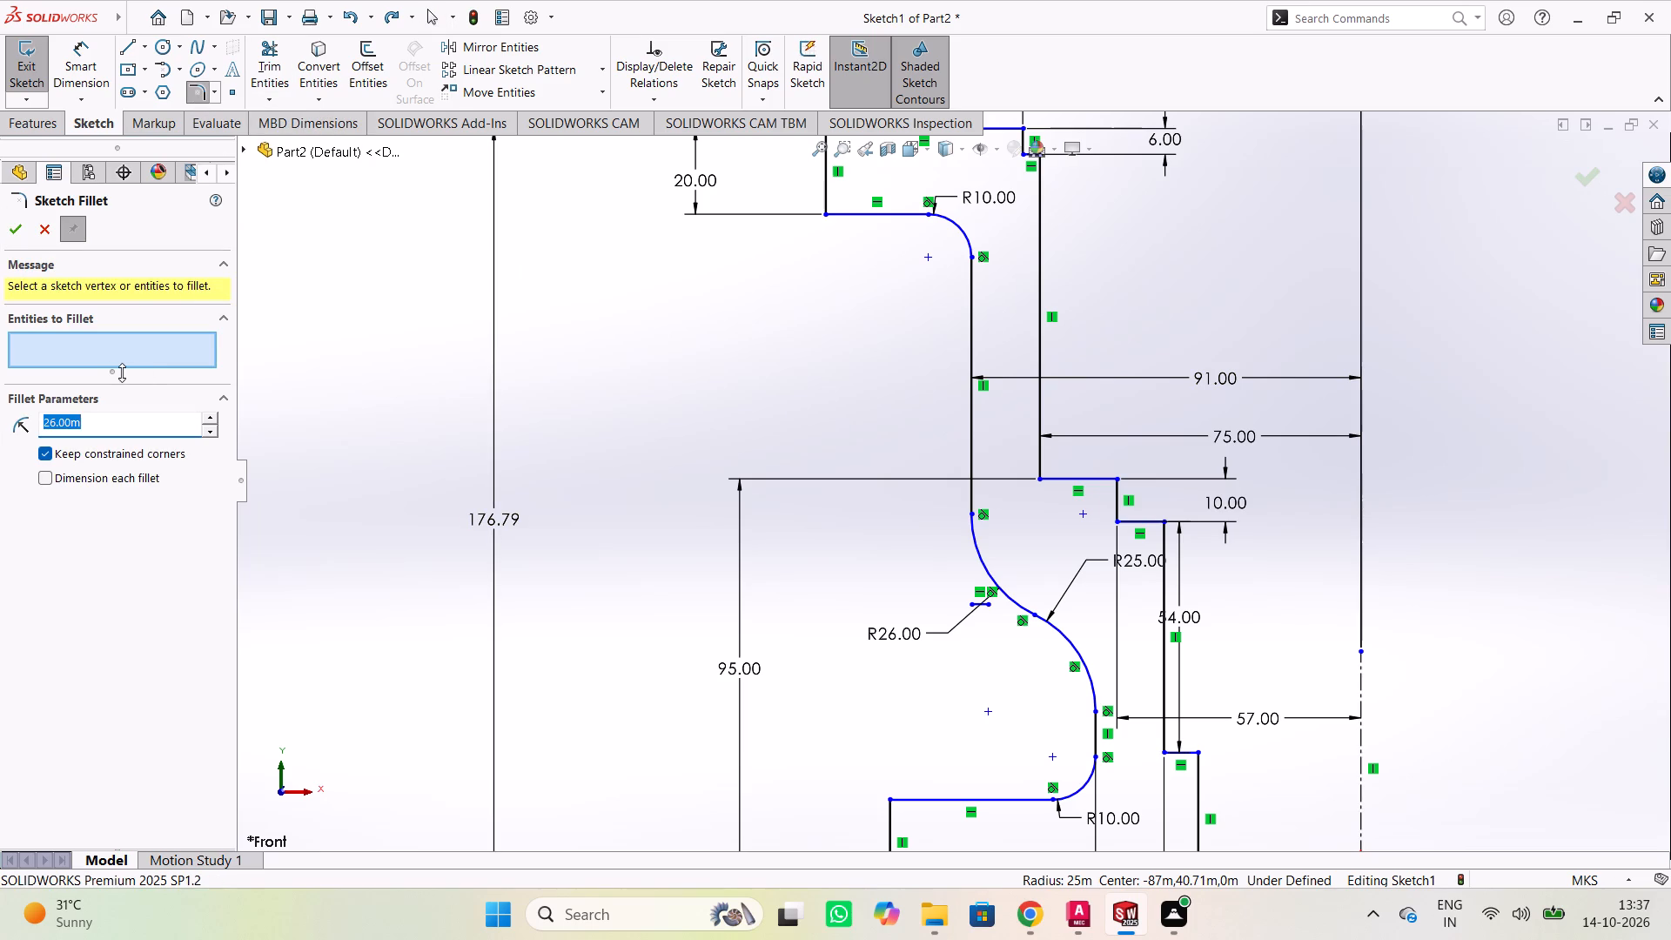
type("10")
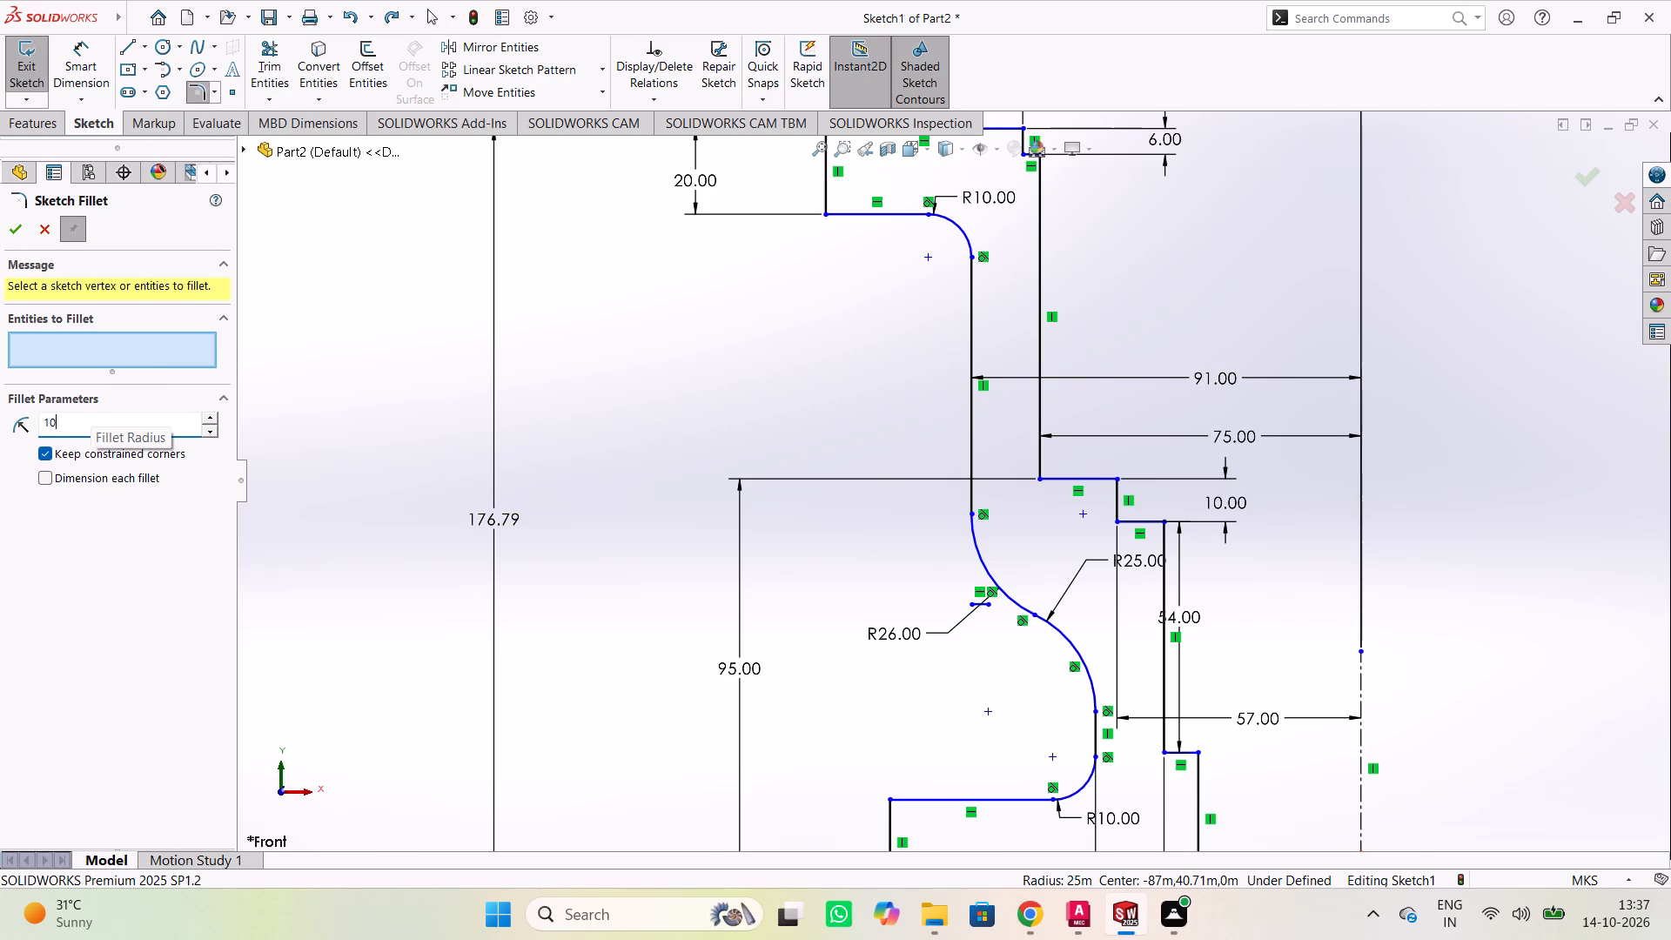
key("Return")
left_click(1040, 409)
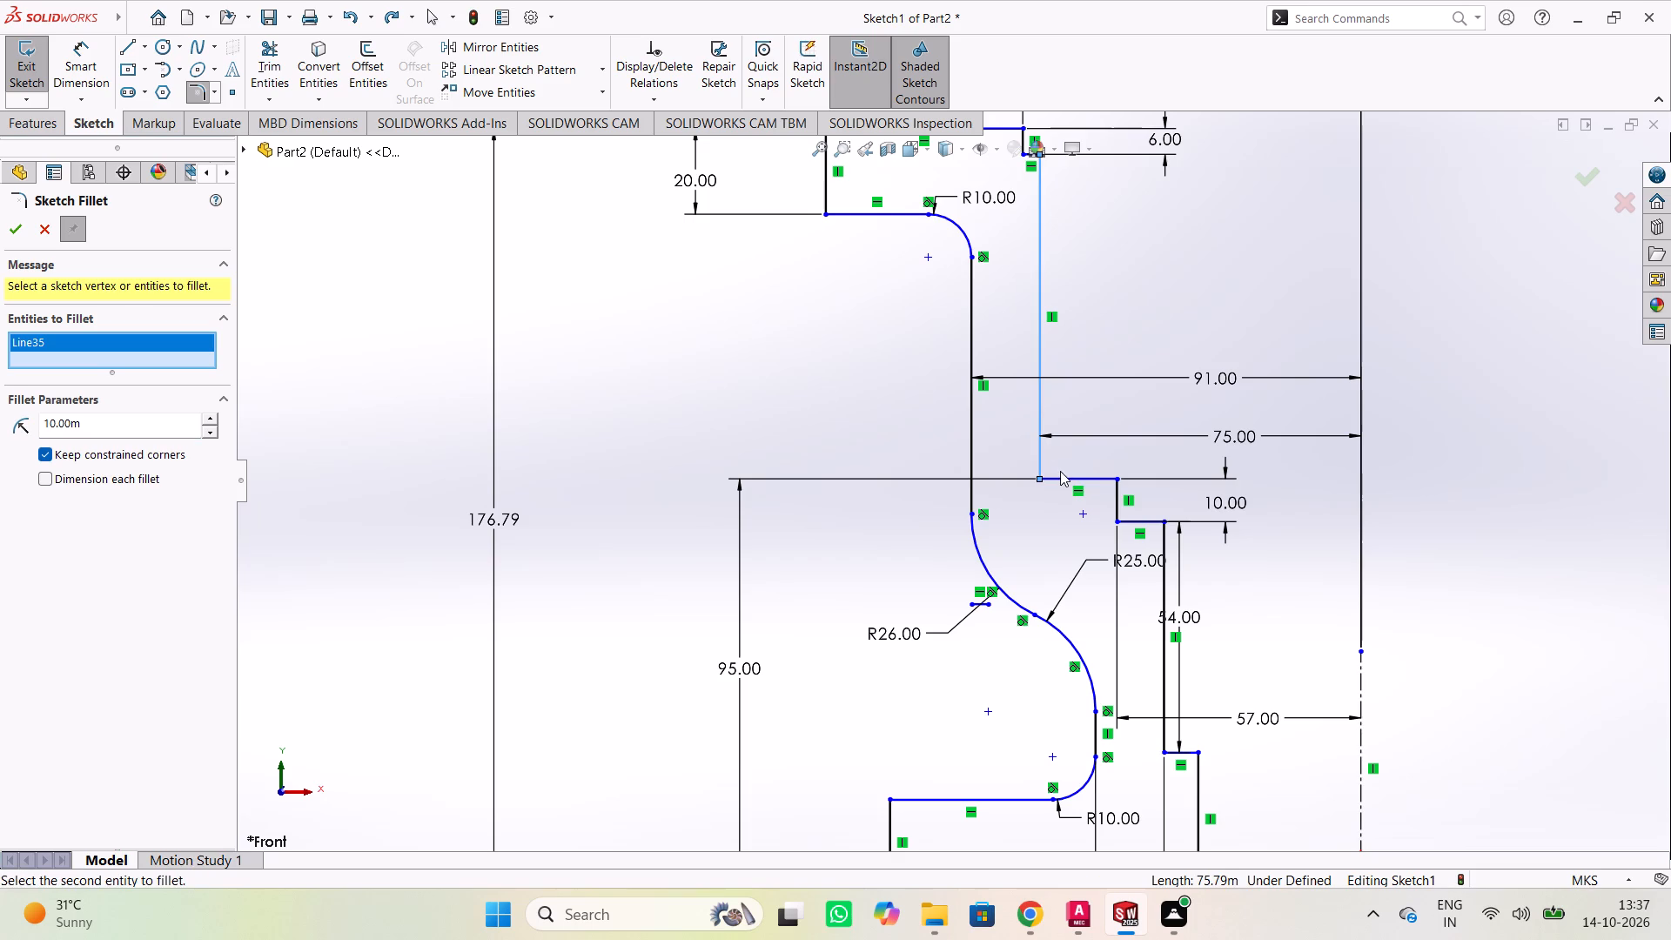
left_click(1063, 481)
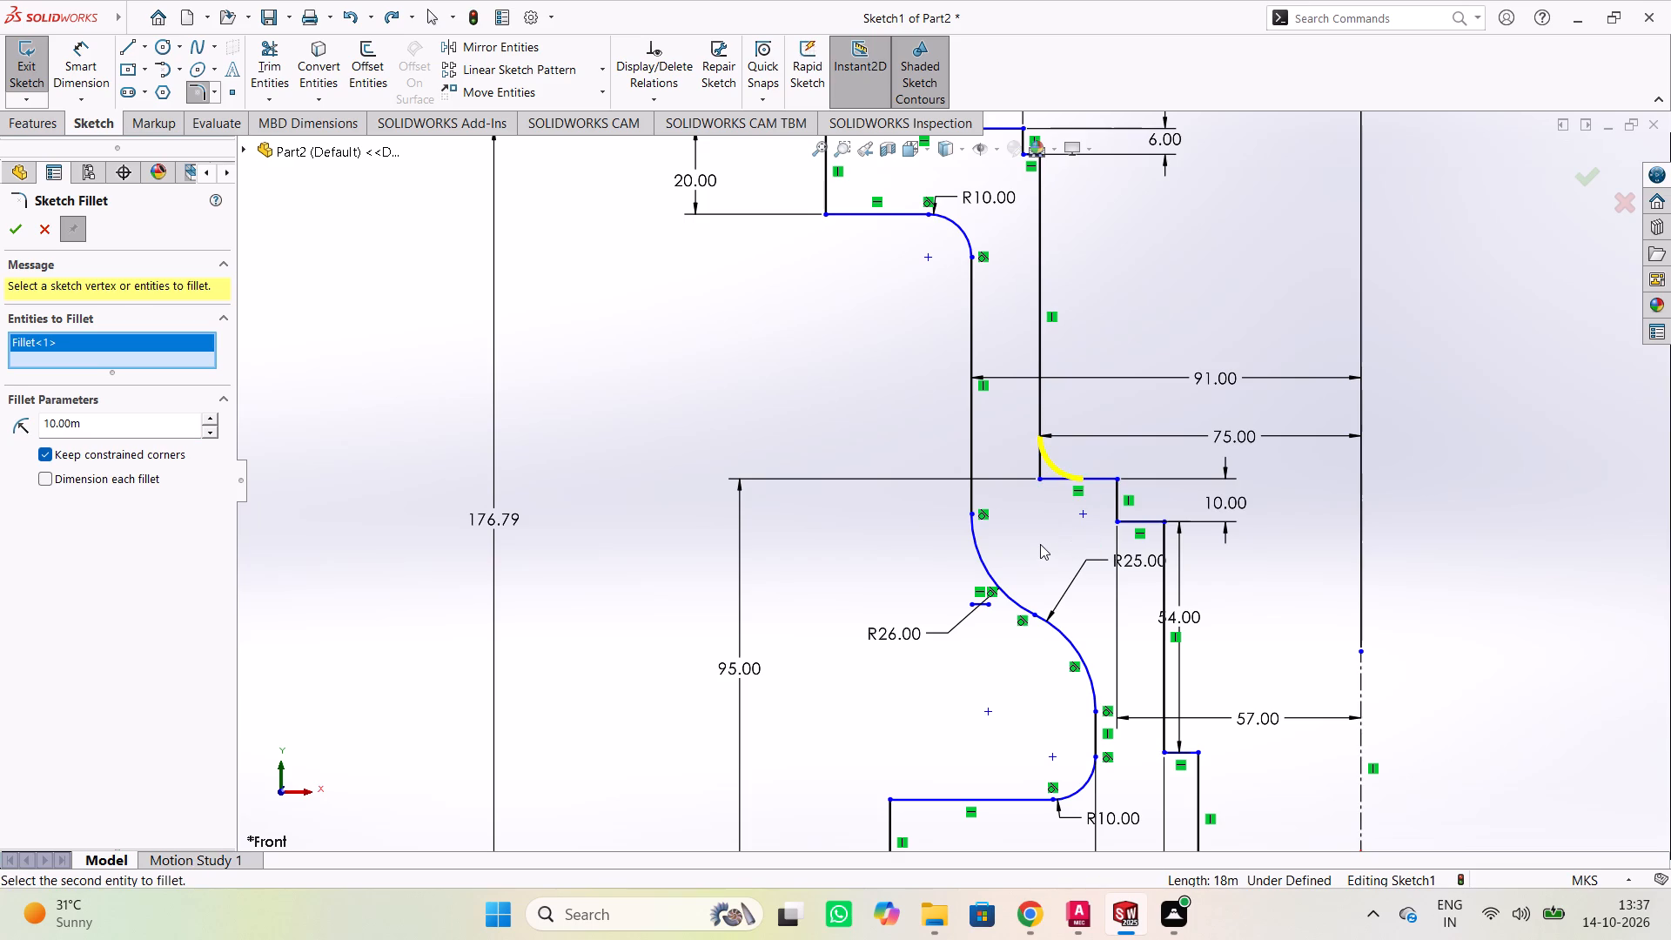
left_click(22, 238)
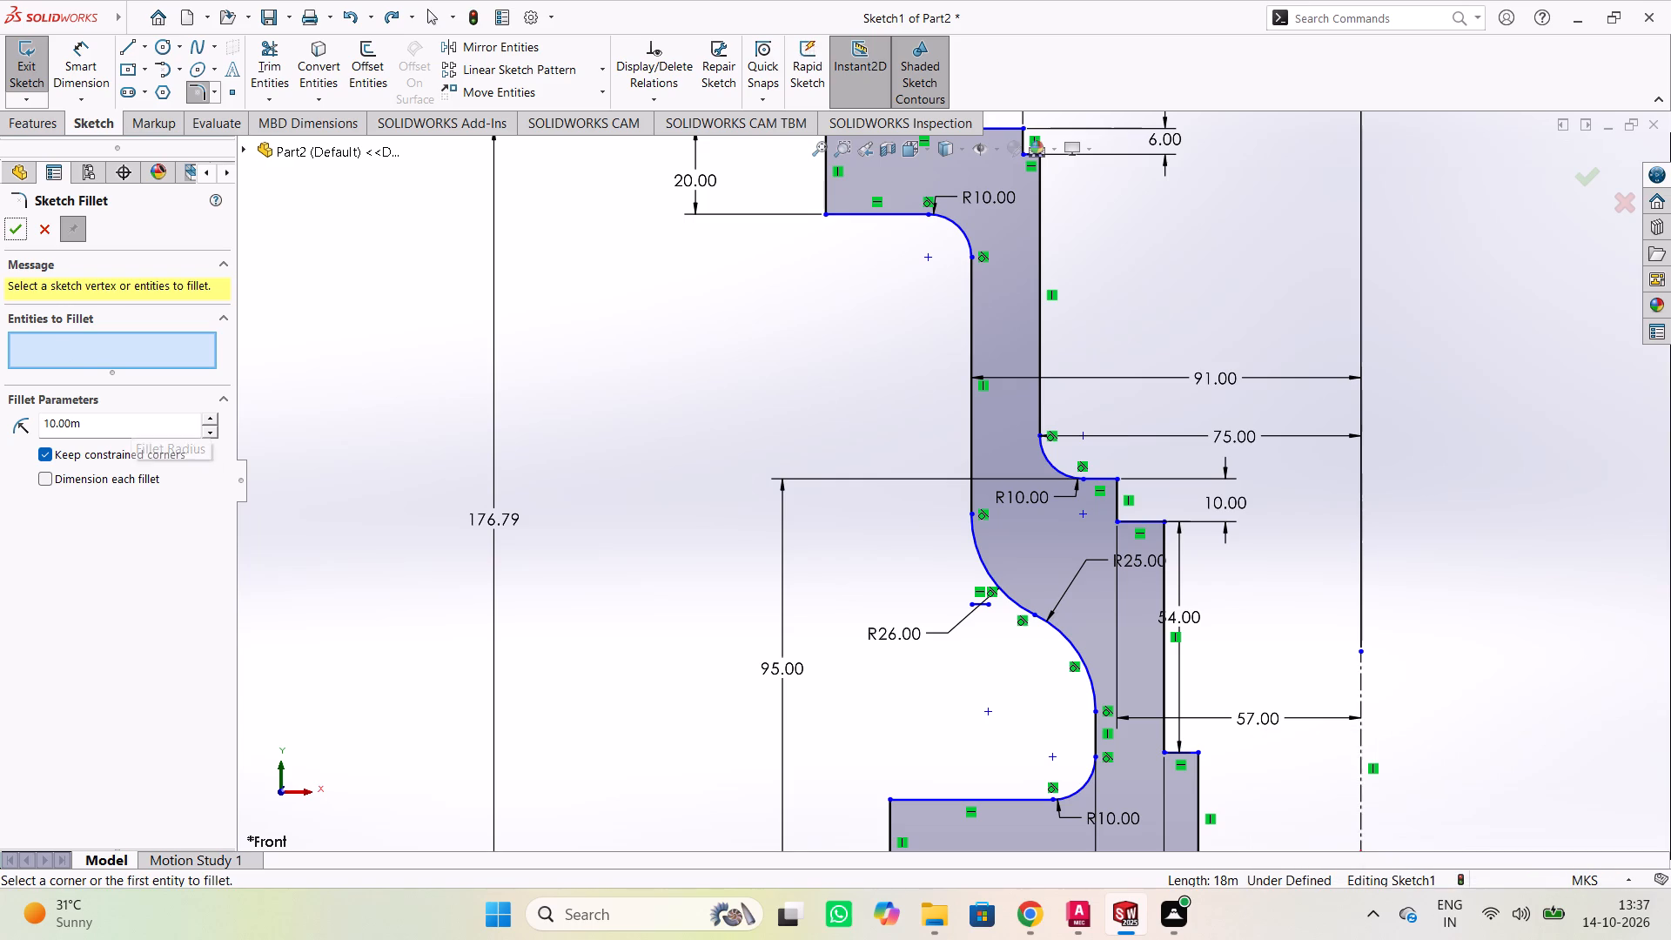
Add a 5 m sketch fillet between the lower bore's vertical wall and the small horizontal step near the bottom flange.
left_click(91, 428)
left_click(91, 428)
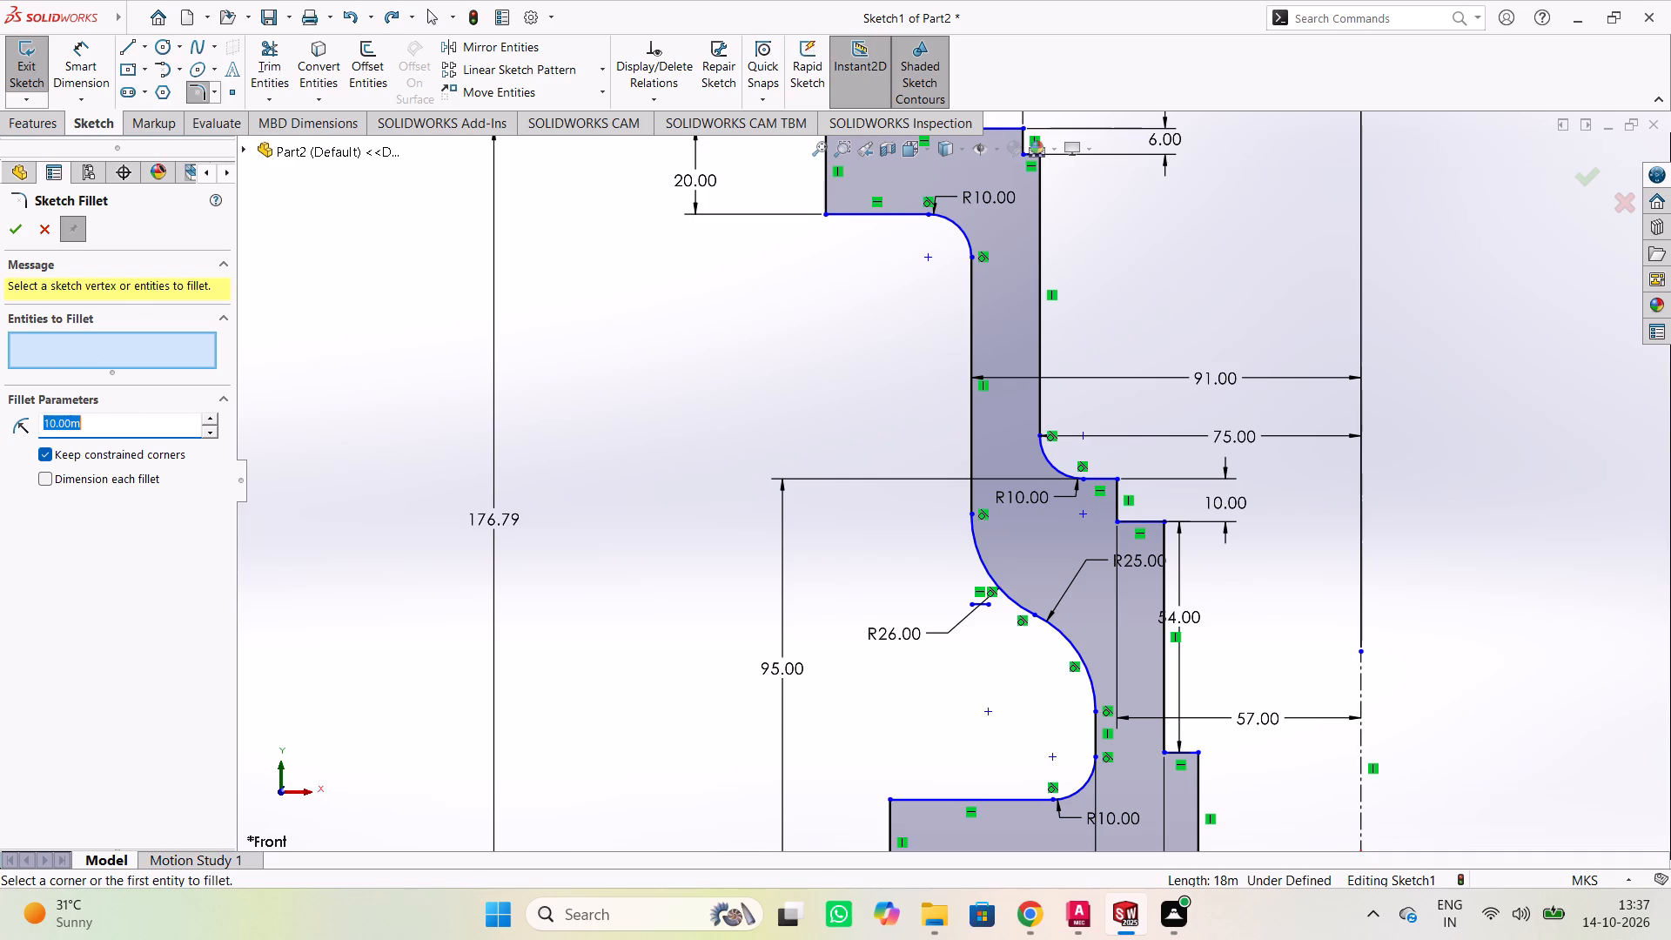
key("5")
key("Return")
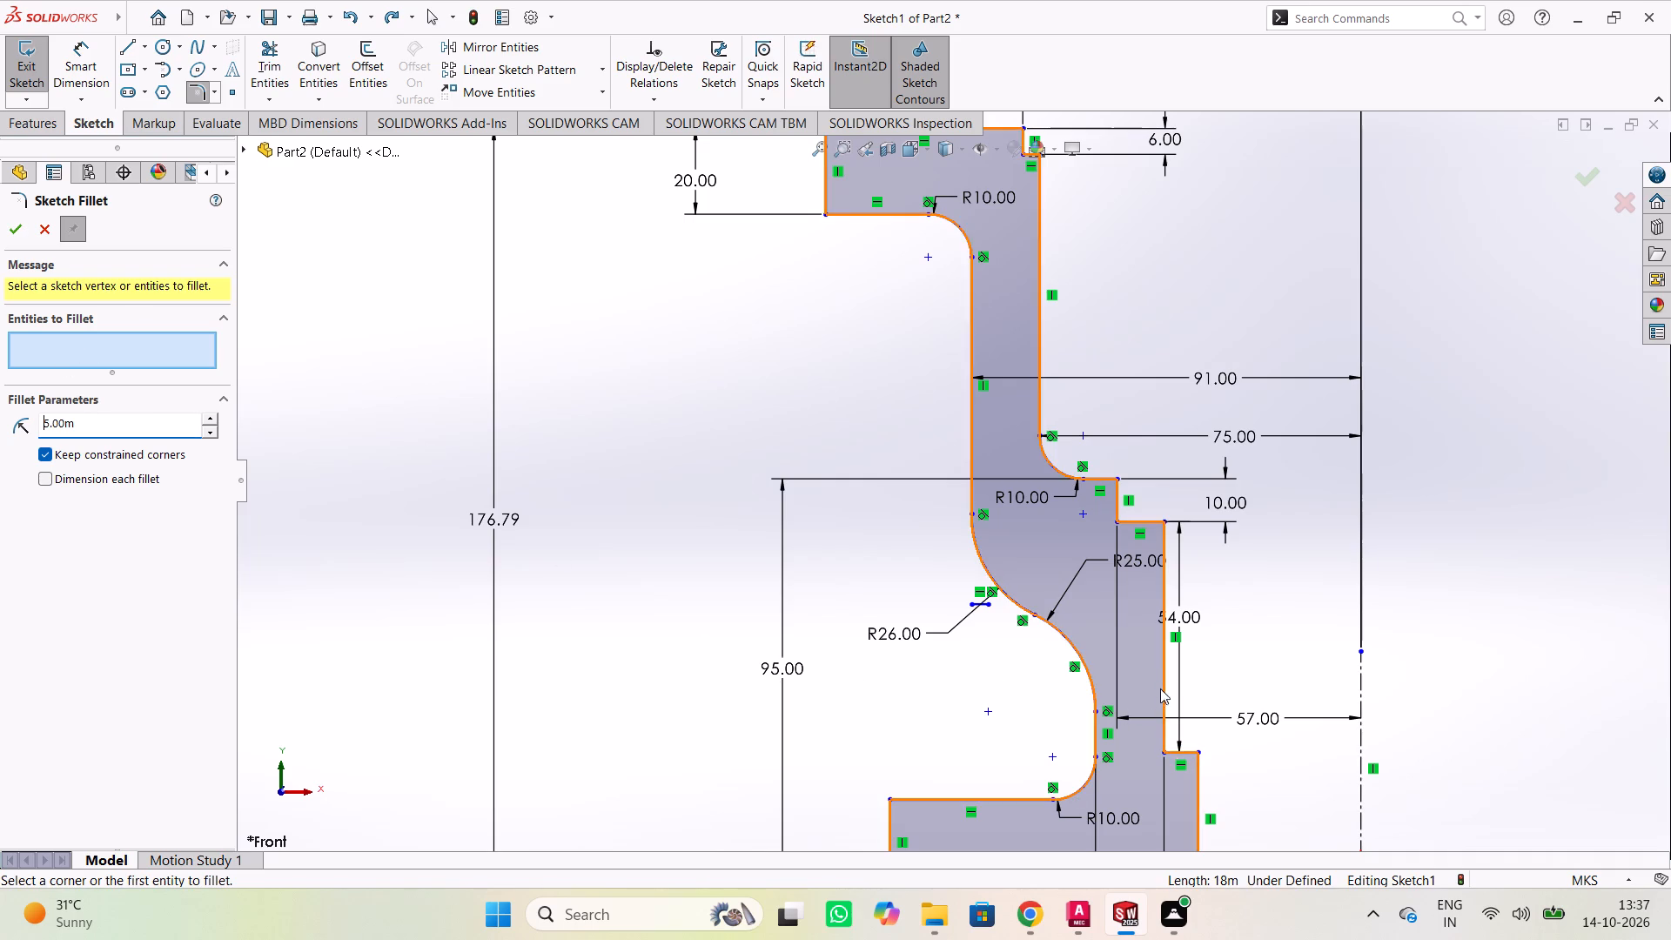
left_click(1164, 724)
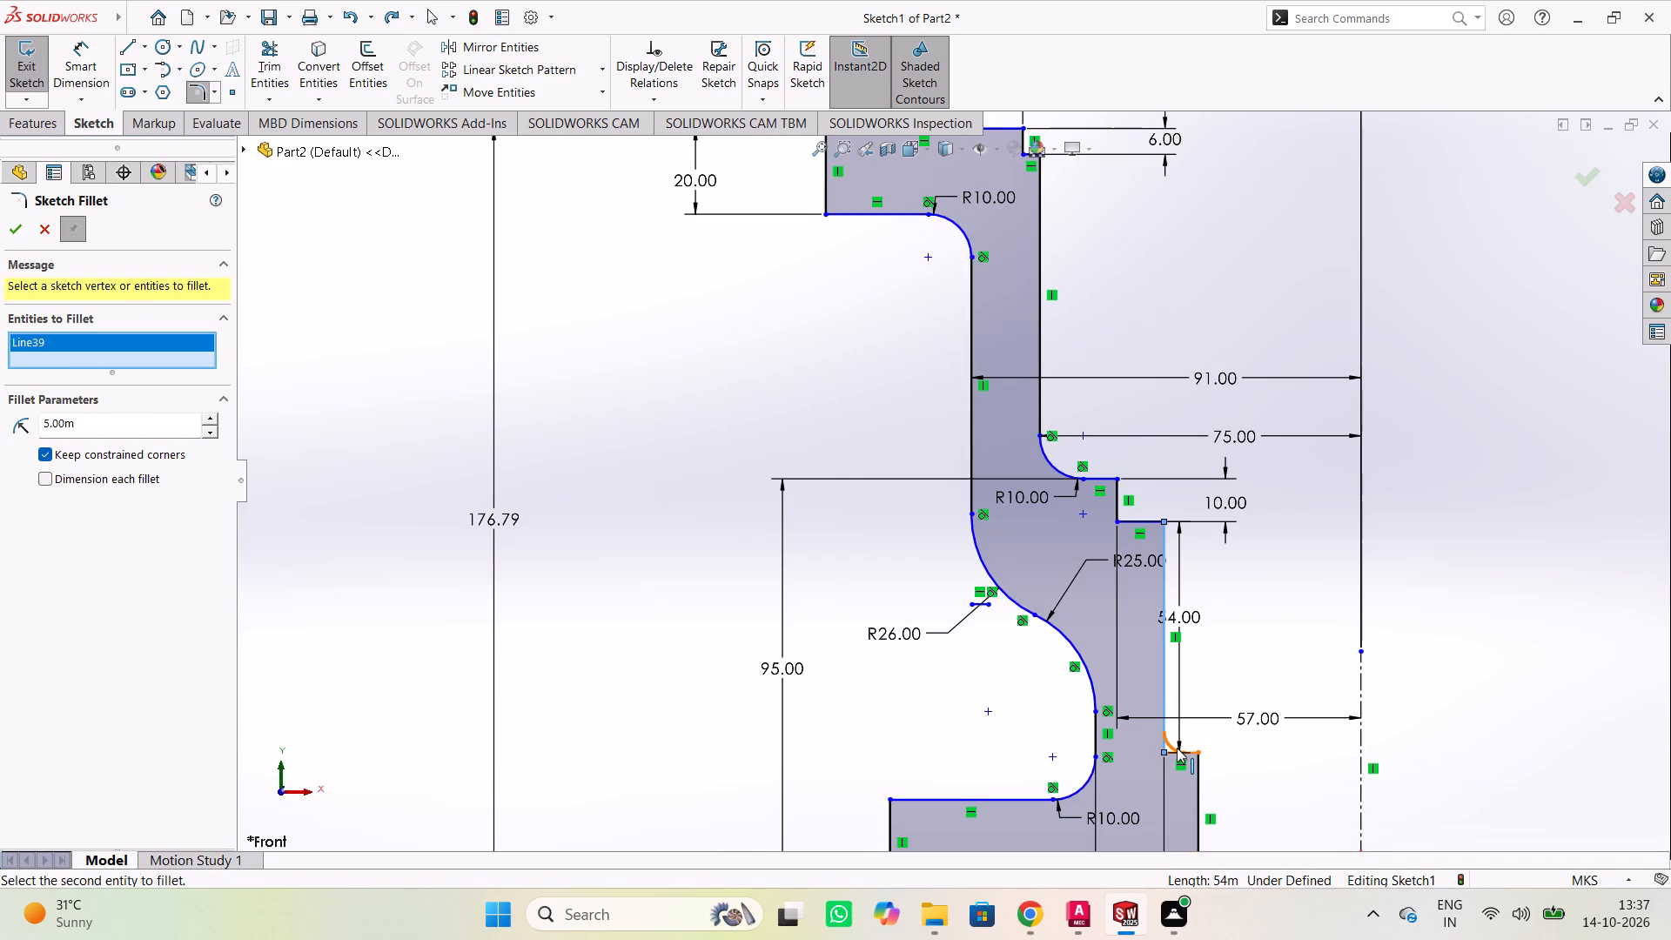
left_click(1177, 748)
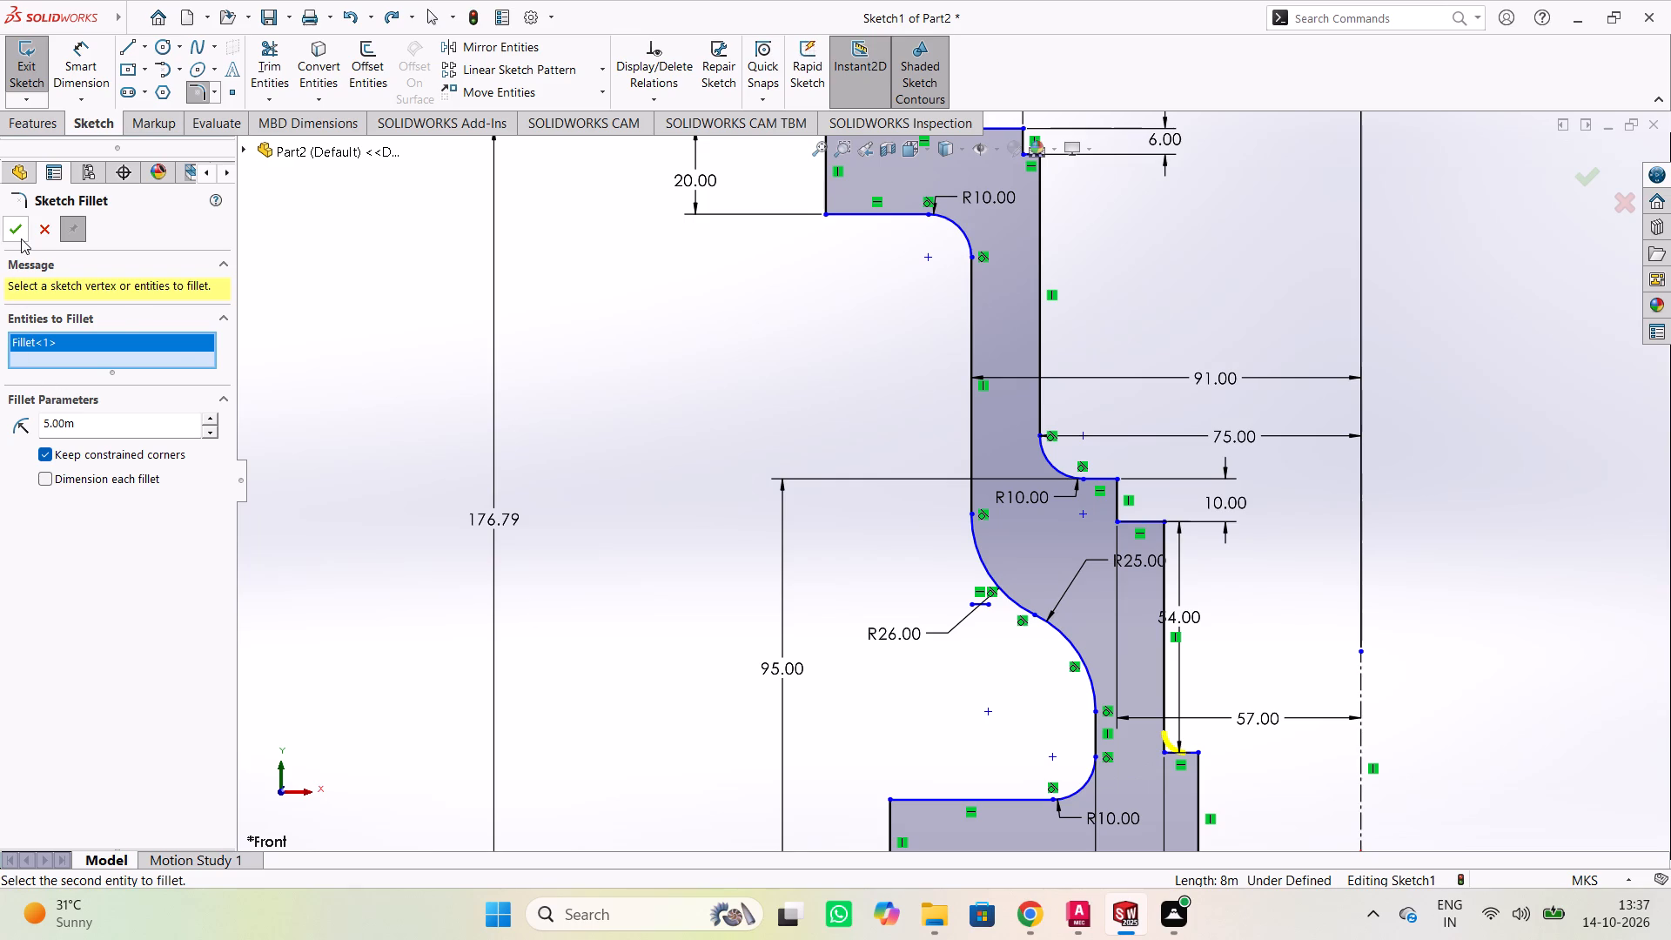
left_click(21, 238)
Examine the new bore fillets and the closed profile's overall dimensions.
scroll(1238, 608, "down", 2)
scroll(1238, 601, "up", 2)
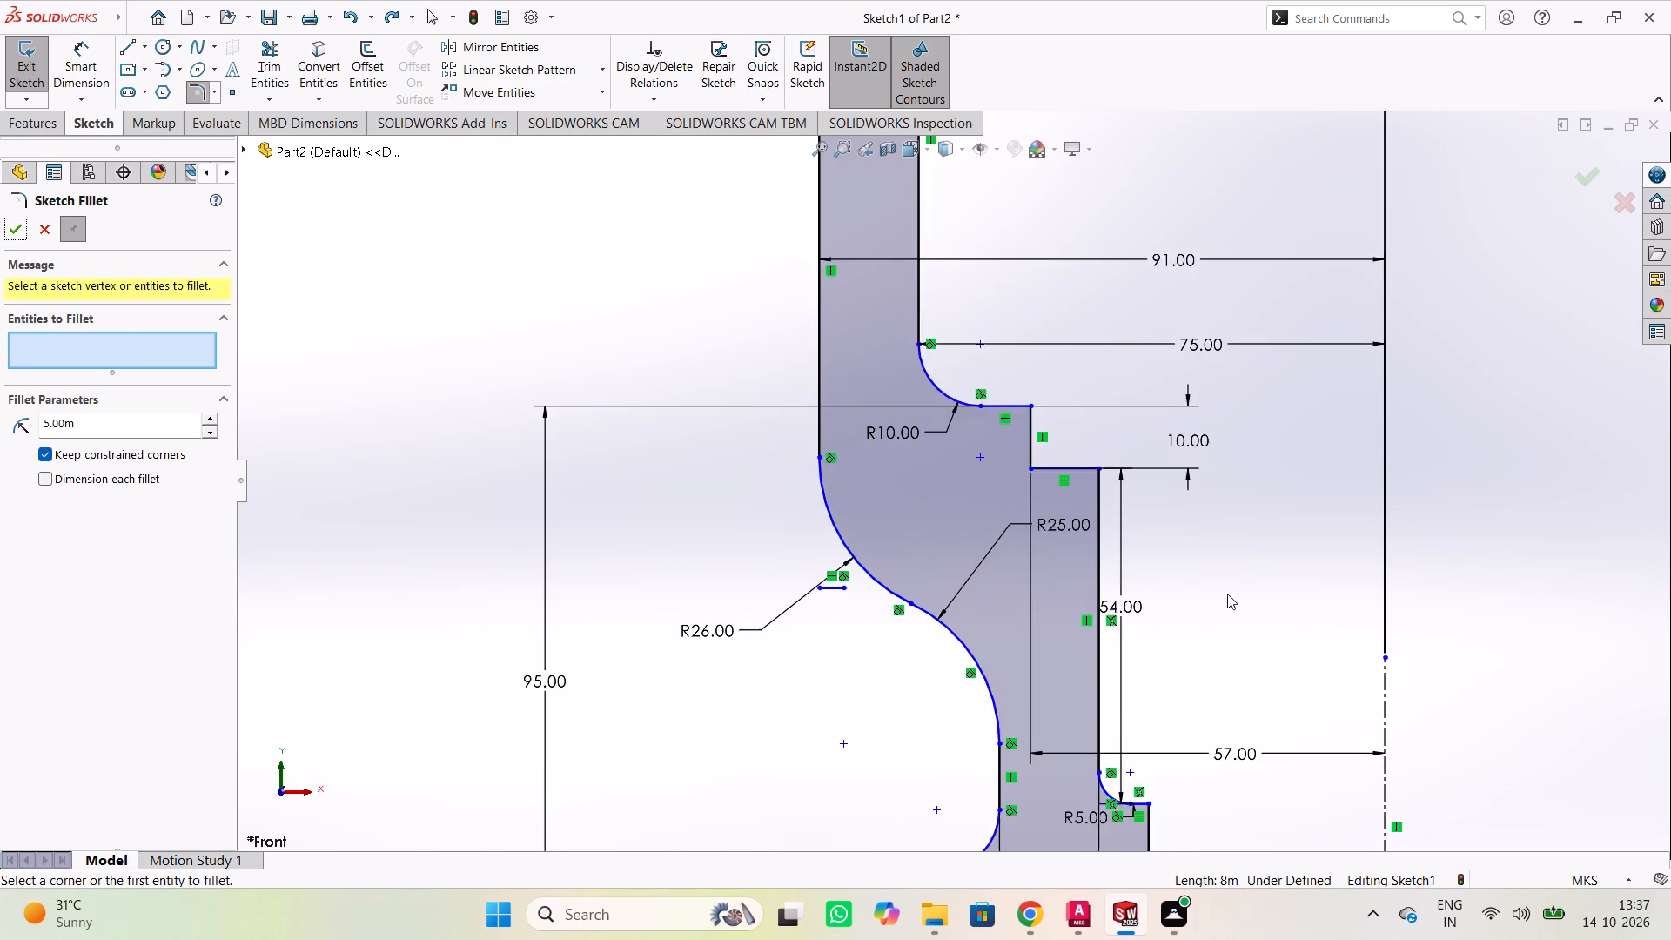
scroll(1227, 594, "up", 1)
scroll(1201, 680, "down", 3)
scroll(985, 493, "down", 1)
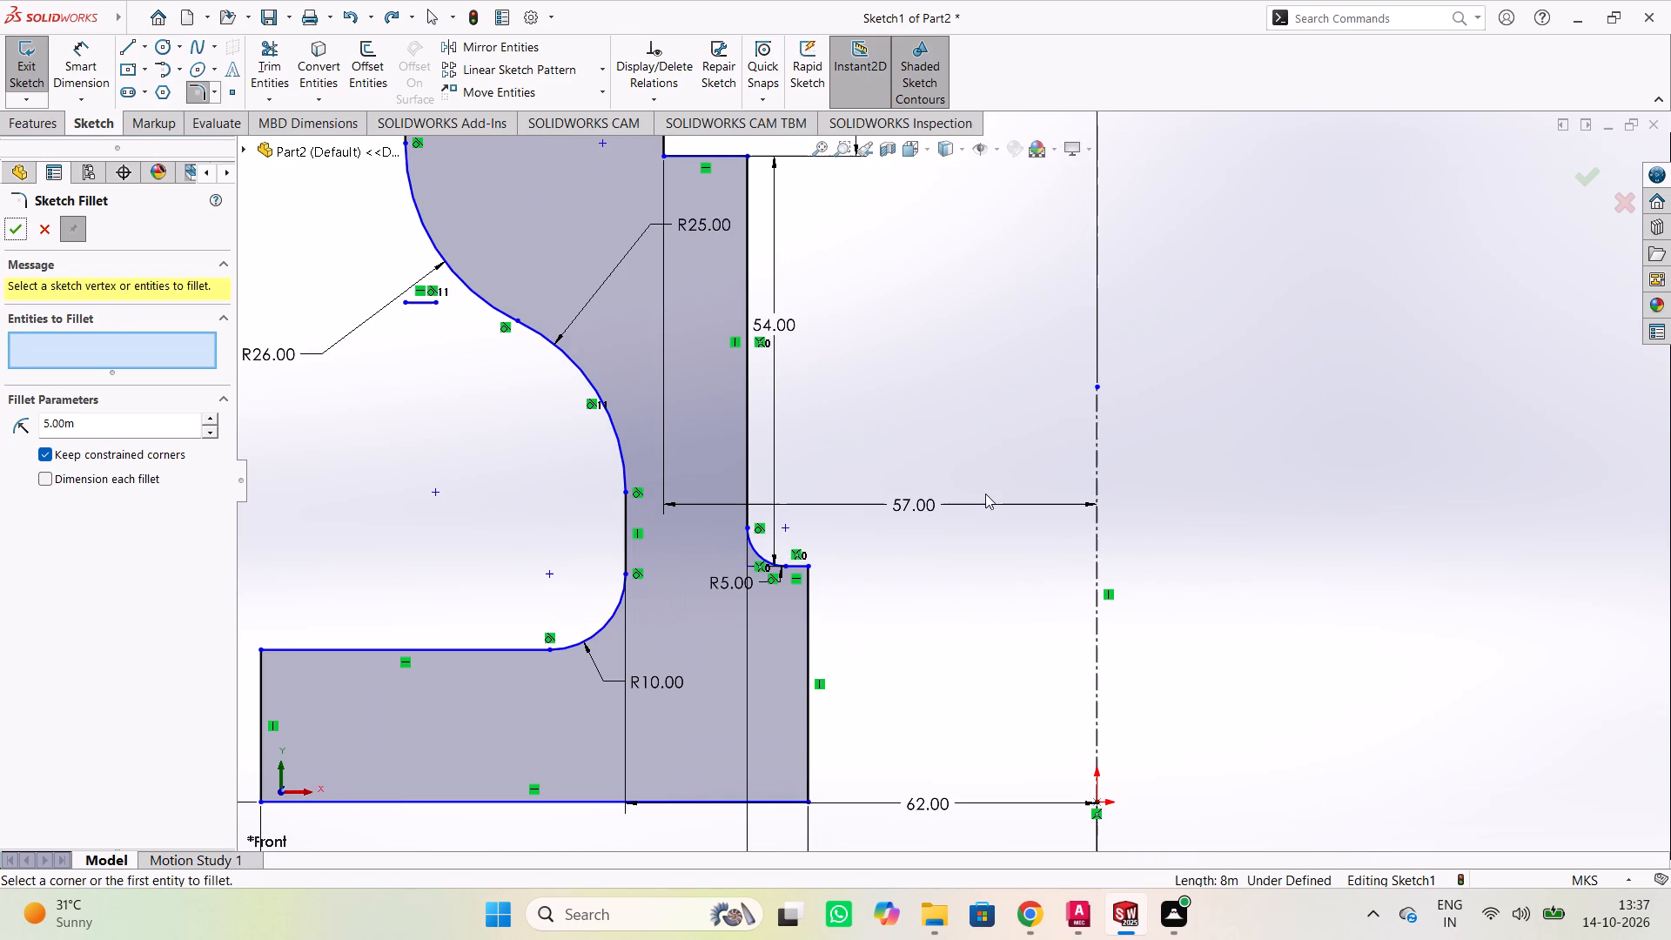
scroll(821, 443, "down", 3)
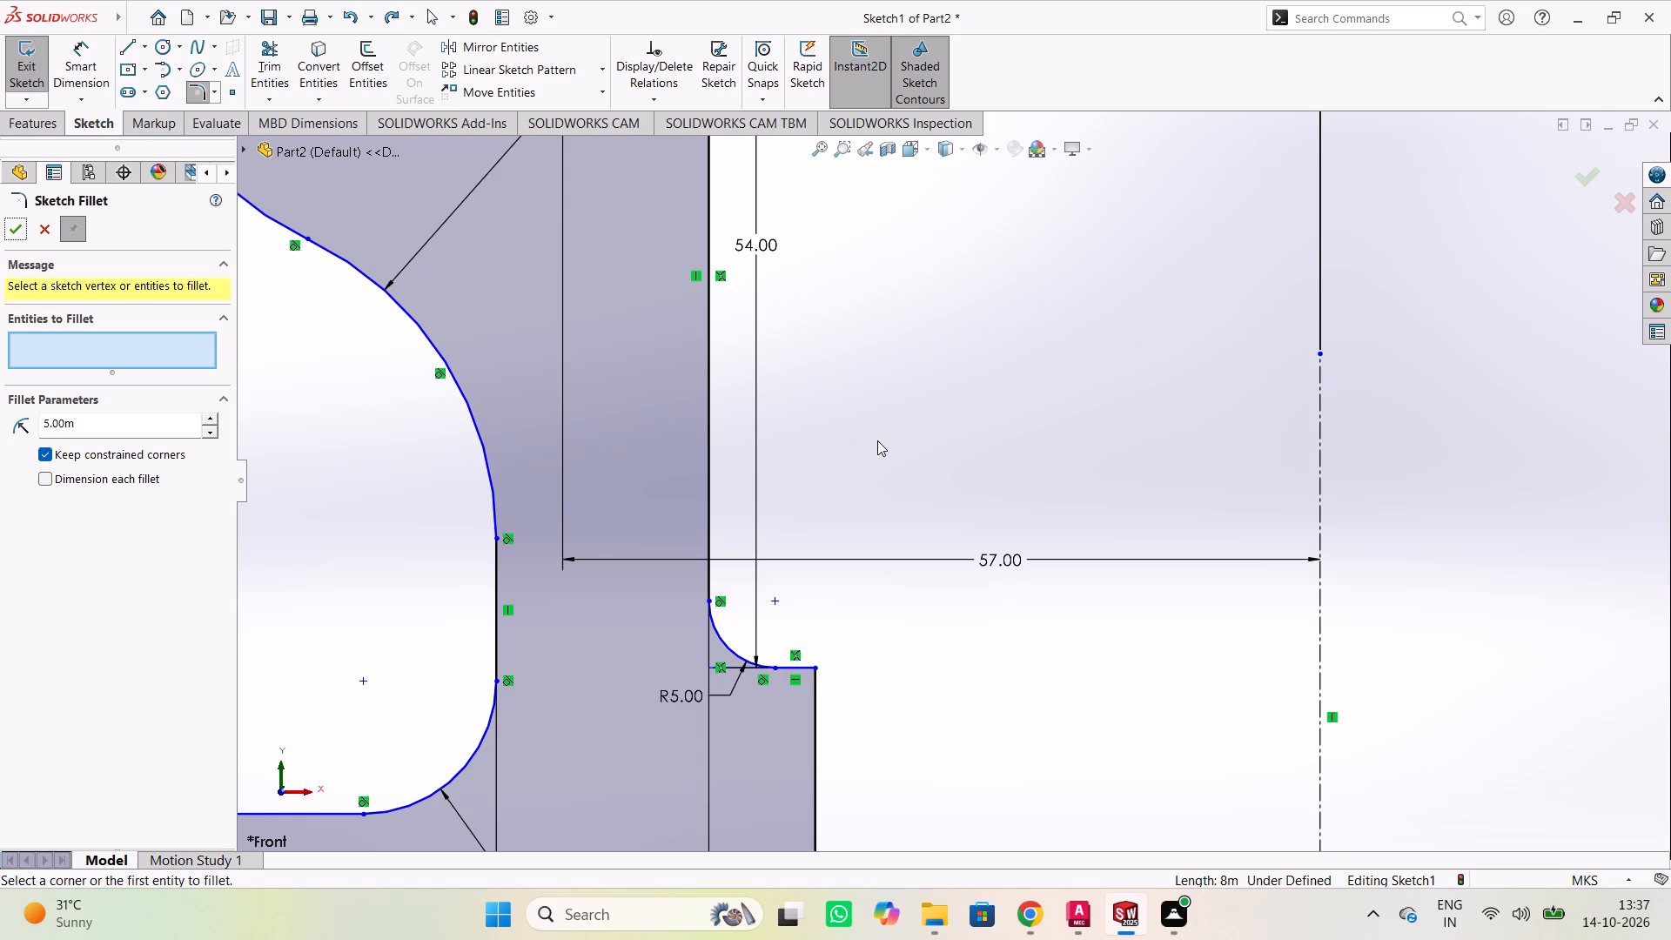
scroll(960, 375, "down", 1)
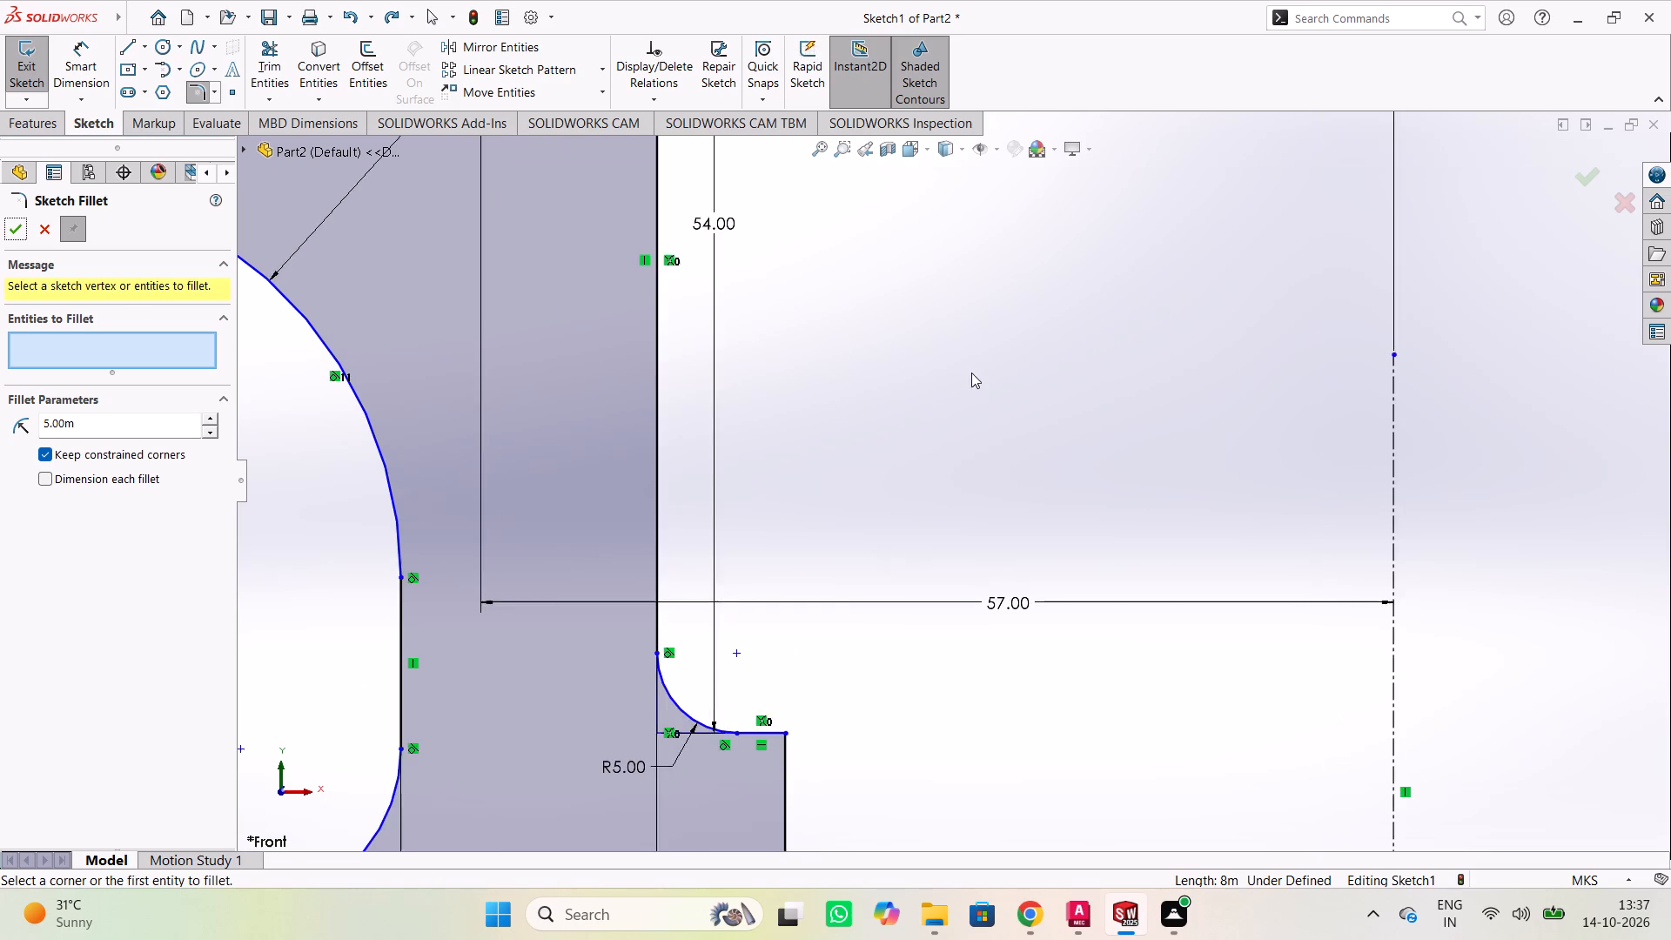
scroll(956, 369, "up", 9)
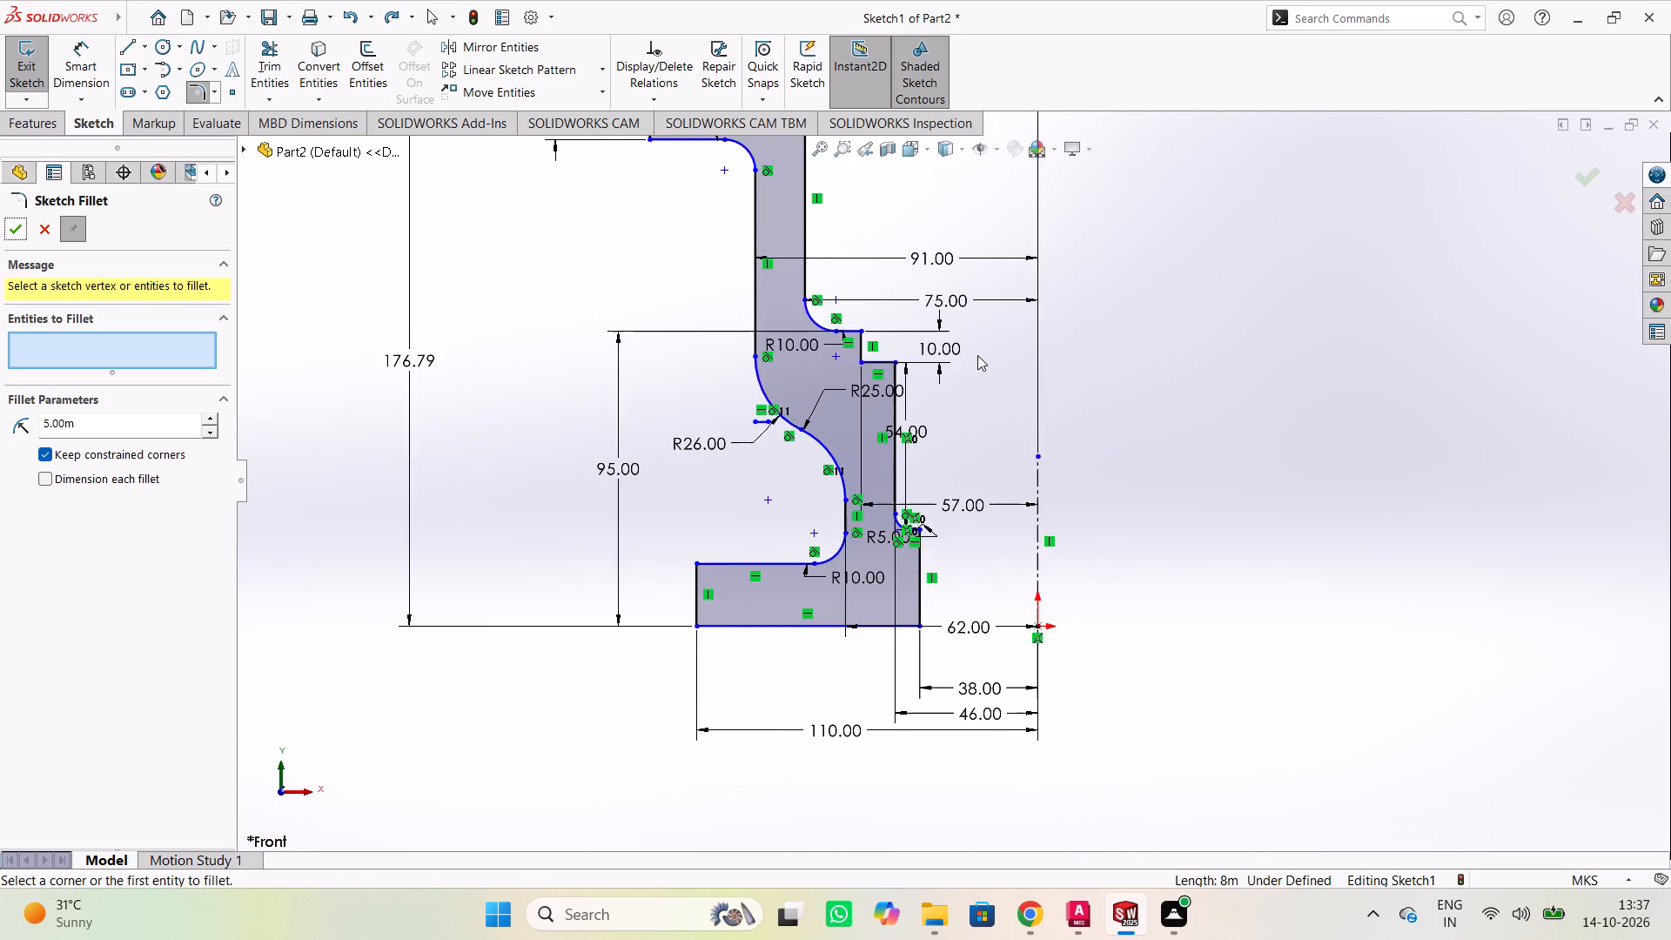
scroll(985, 355, "up", 3)
scroll(986, 355, "down", 1)
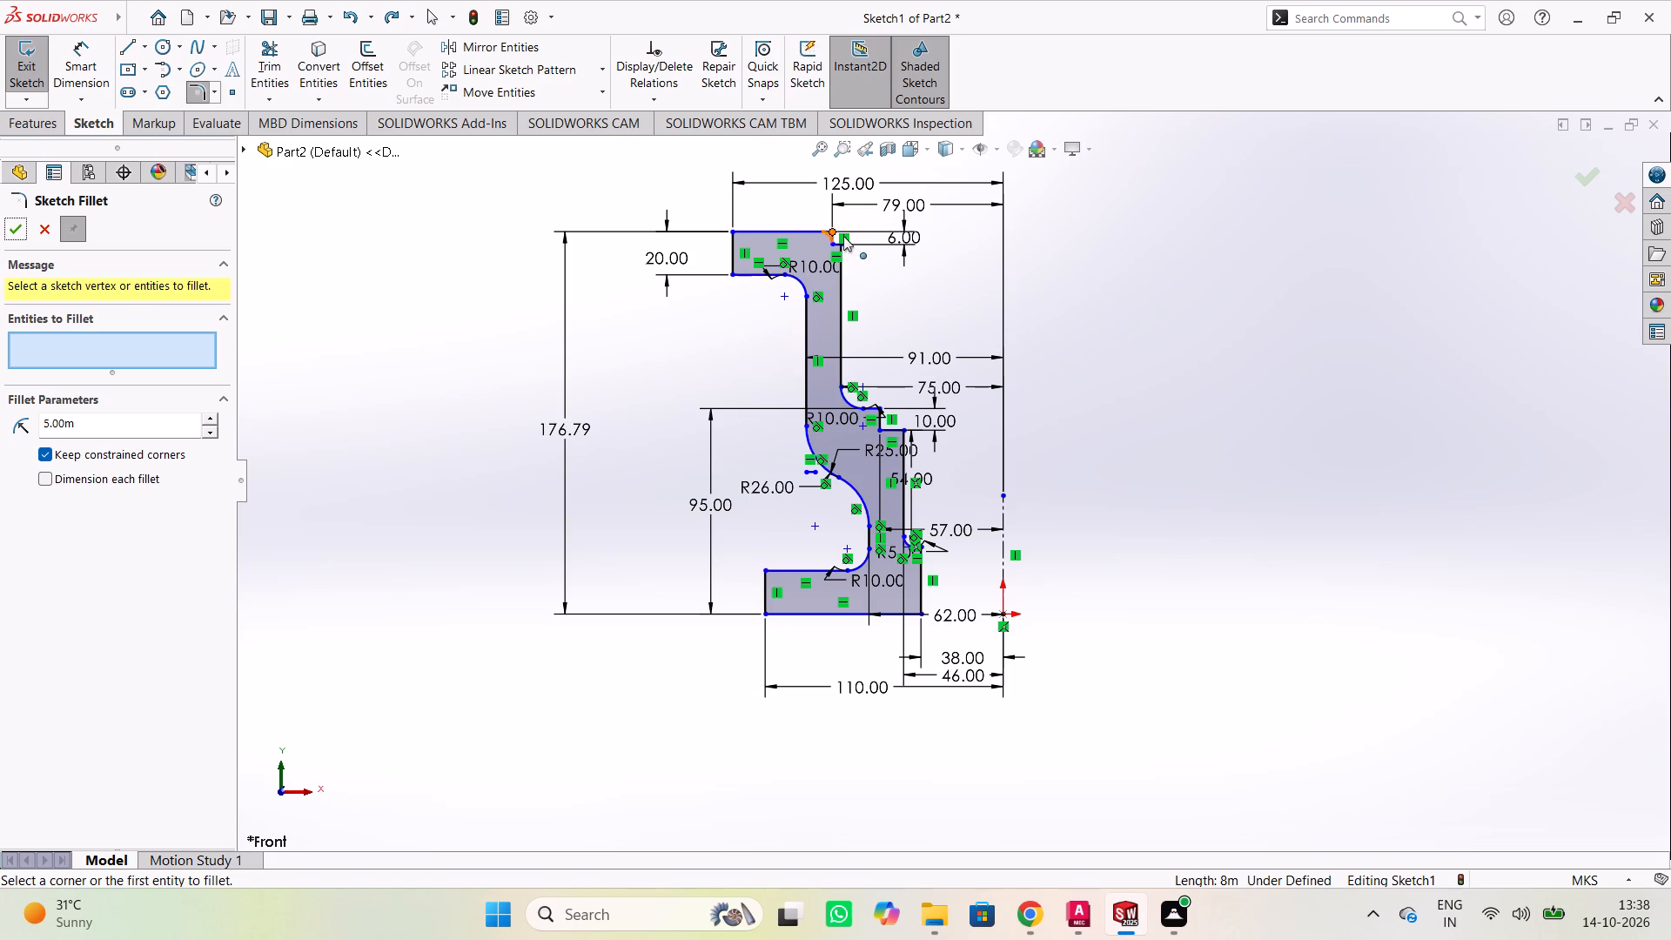
Set the profile's overall height dimension to 270 m.
double_click(557, 428)
left_click(560, 427)
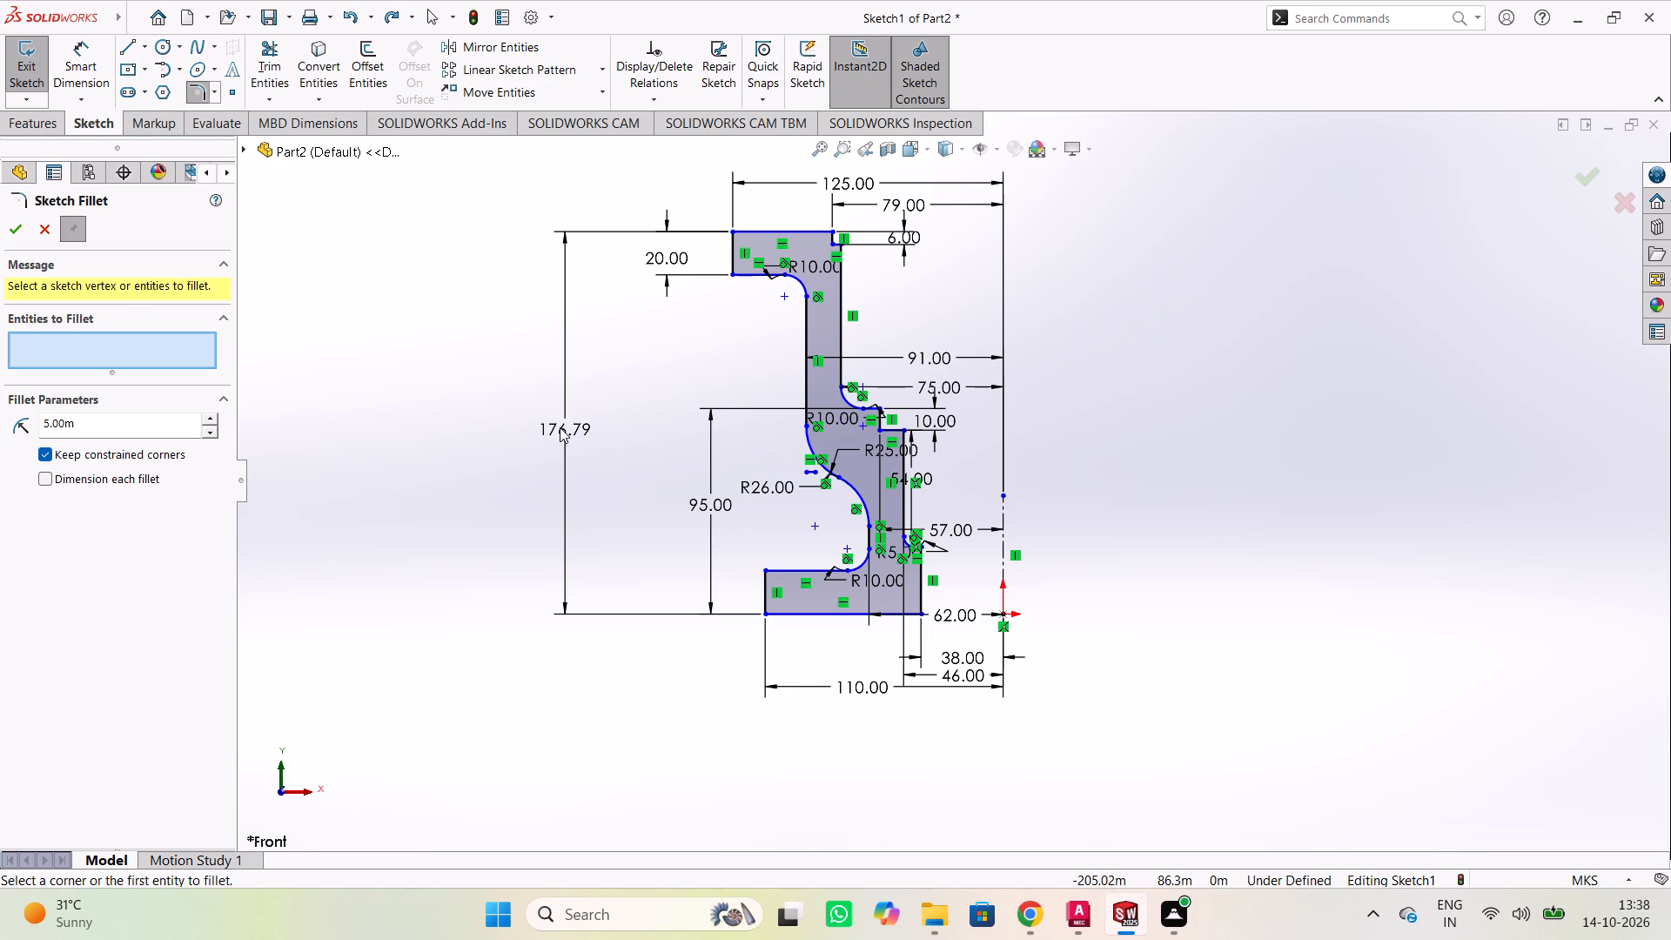
left_click(565, 427)
key("Escape")
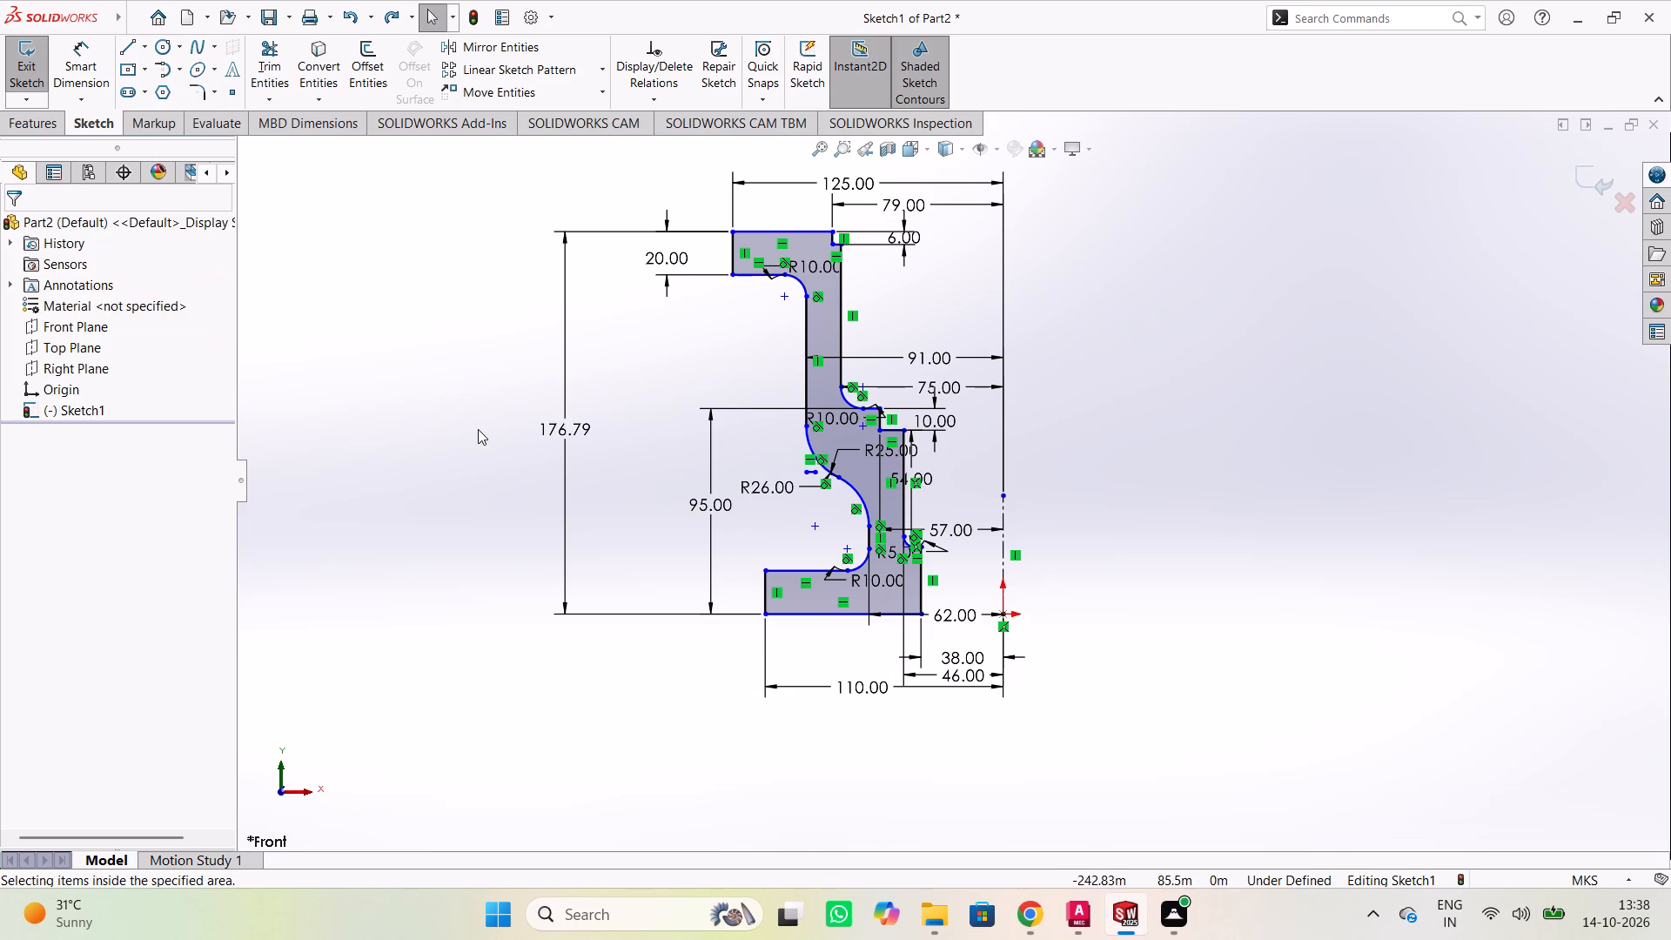
double_click(547, 433)
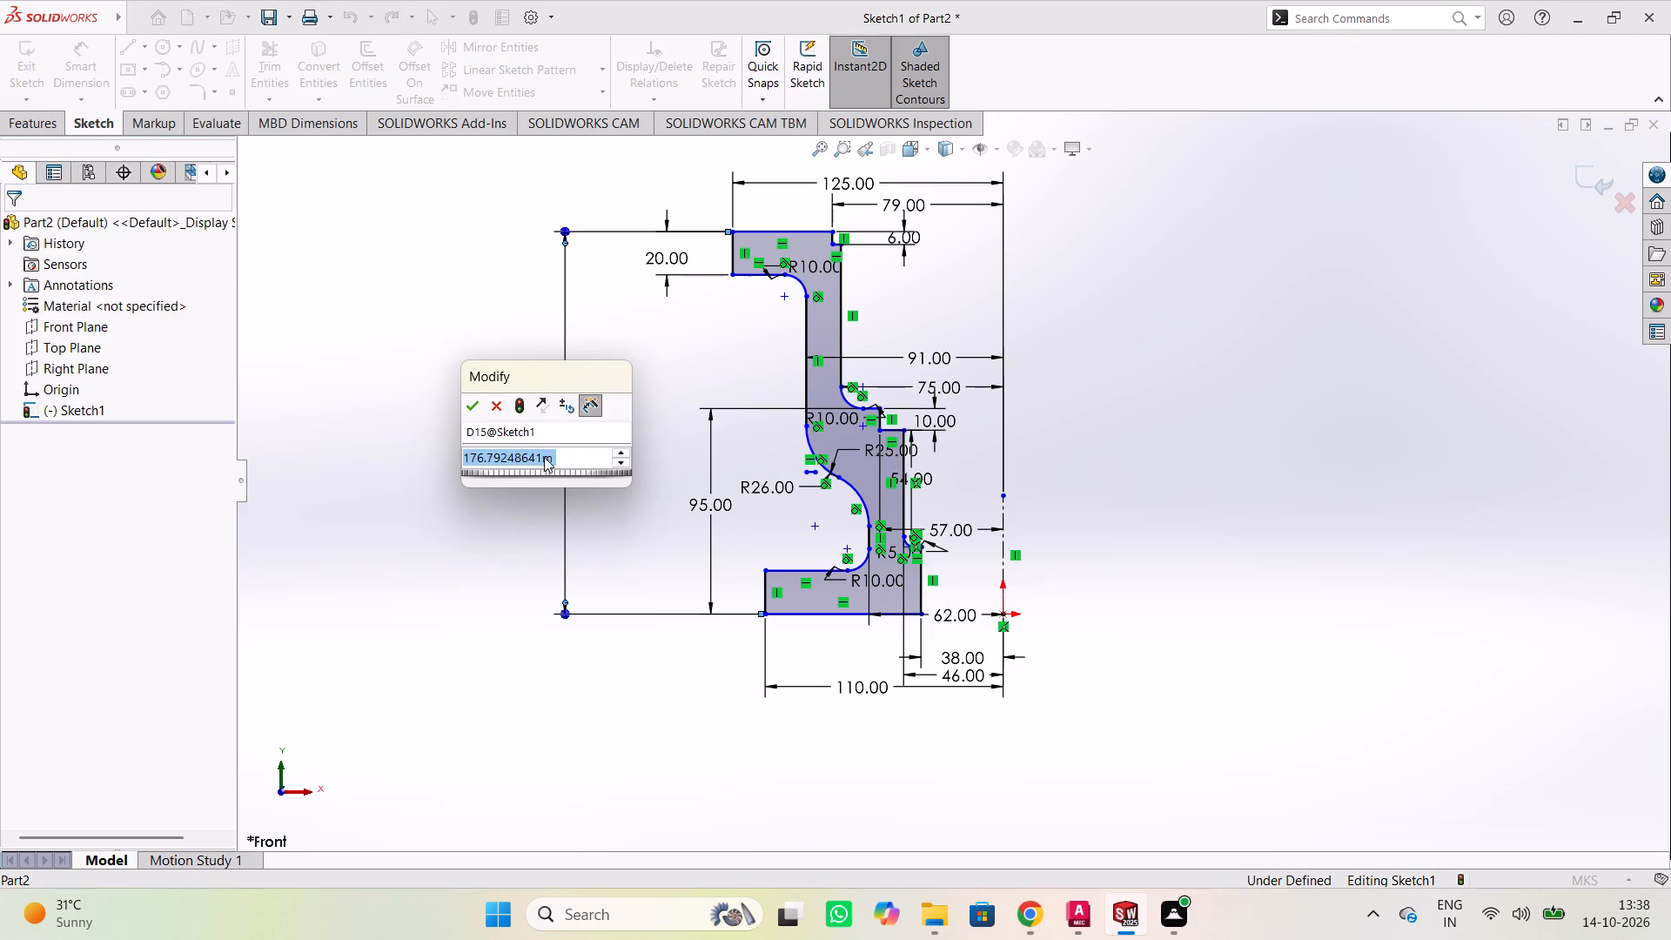
type("27")
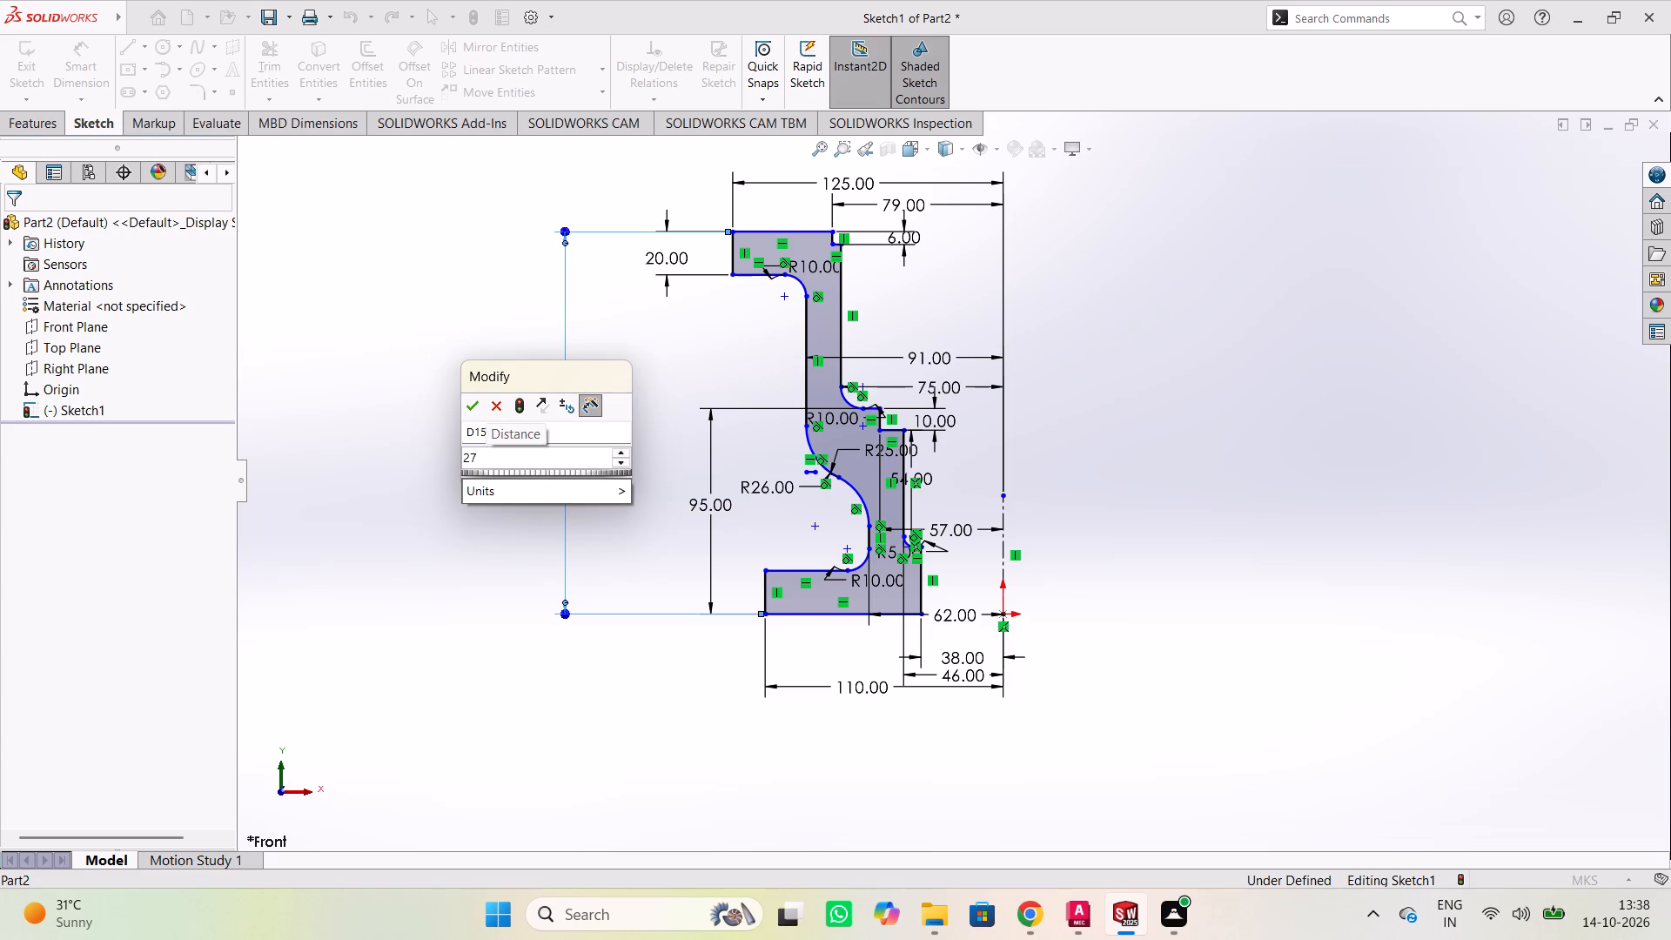
key("0")
left_click(476, 405)
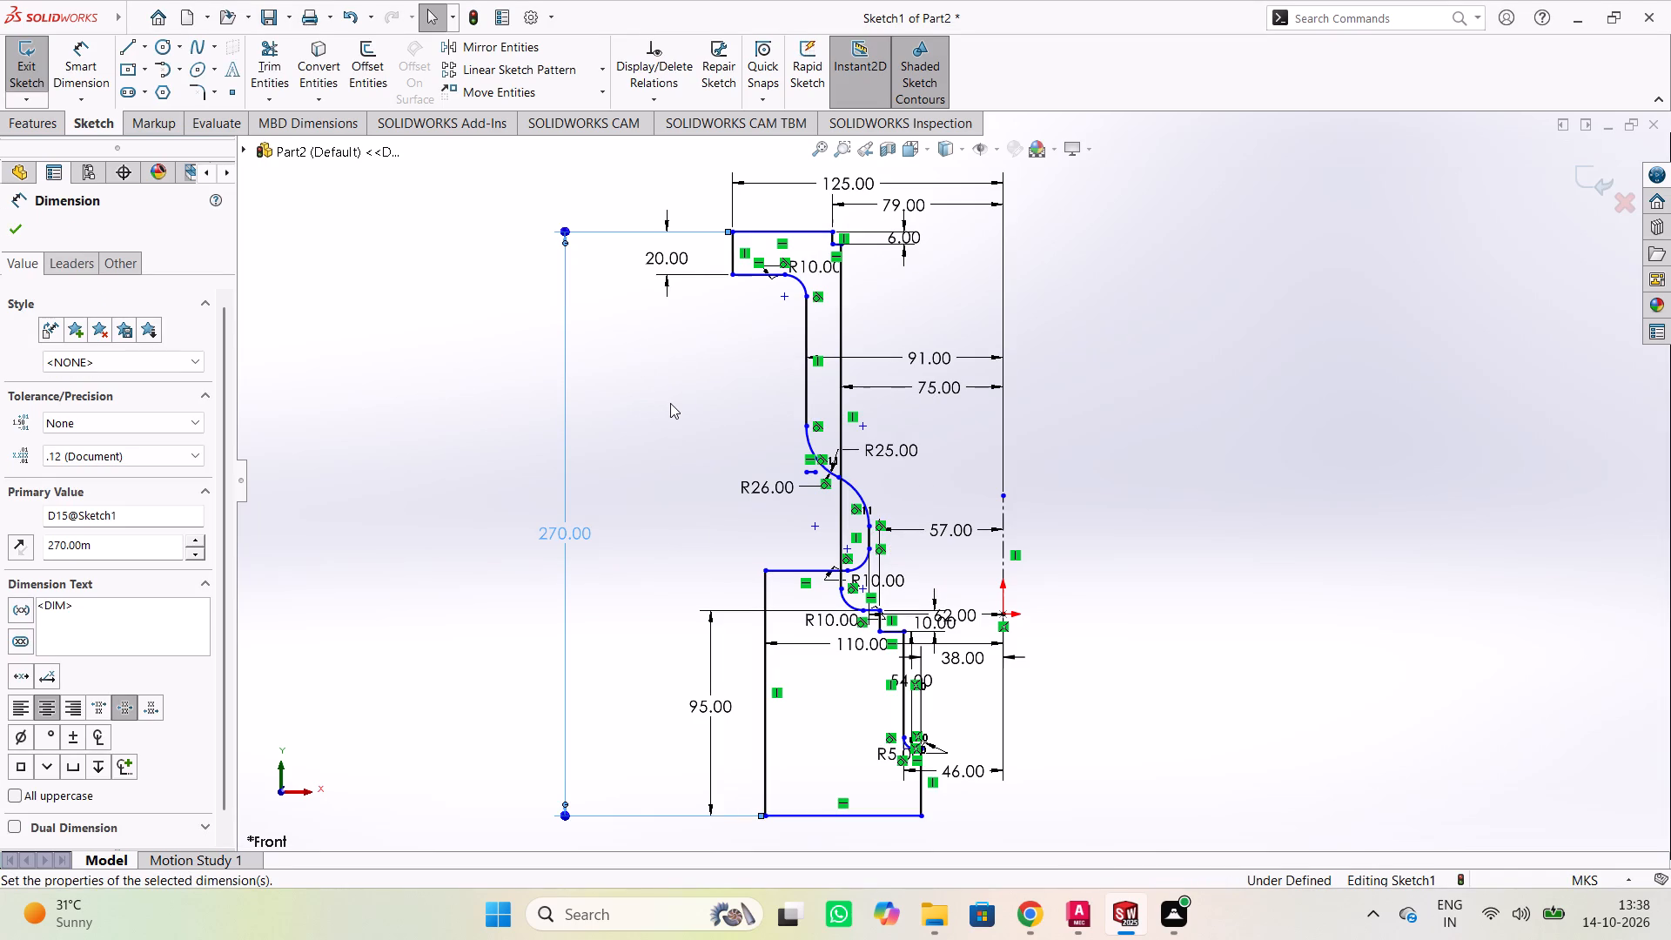
left_click(661, 525)
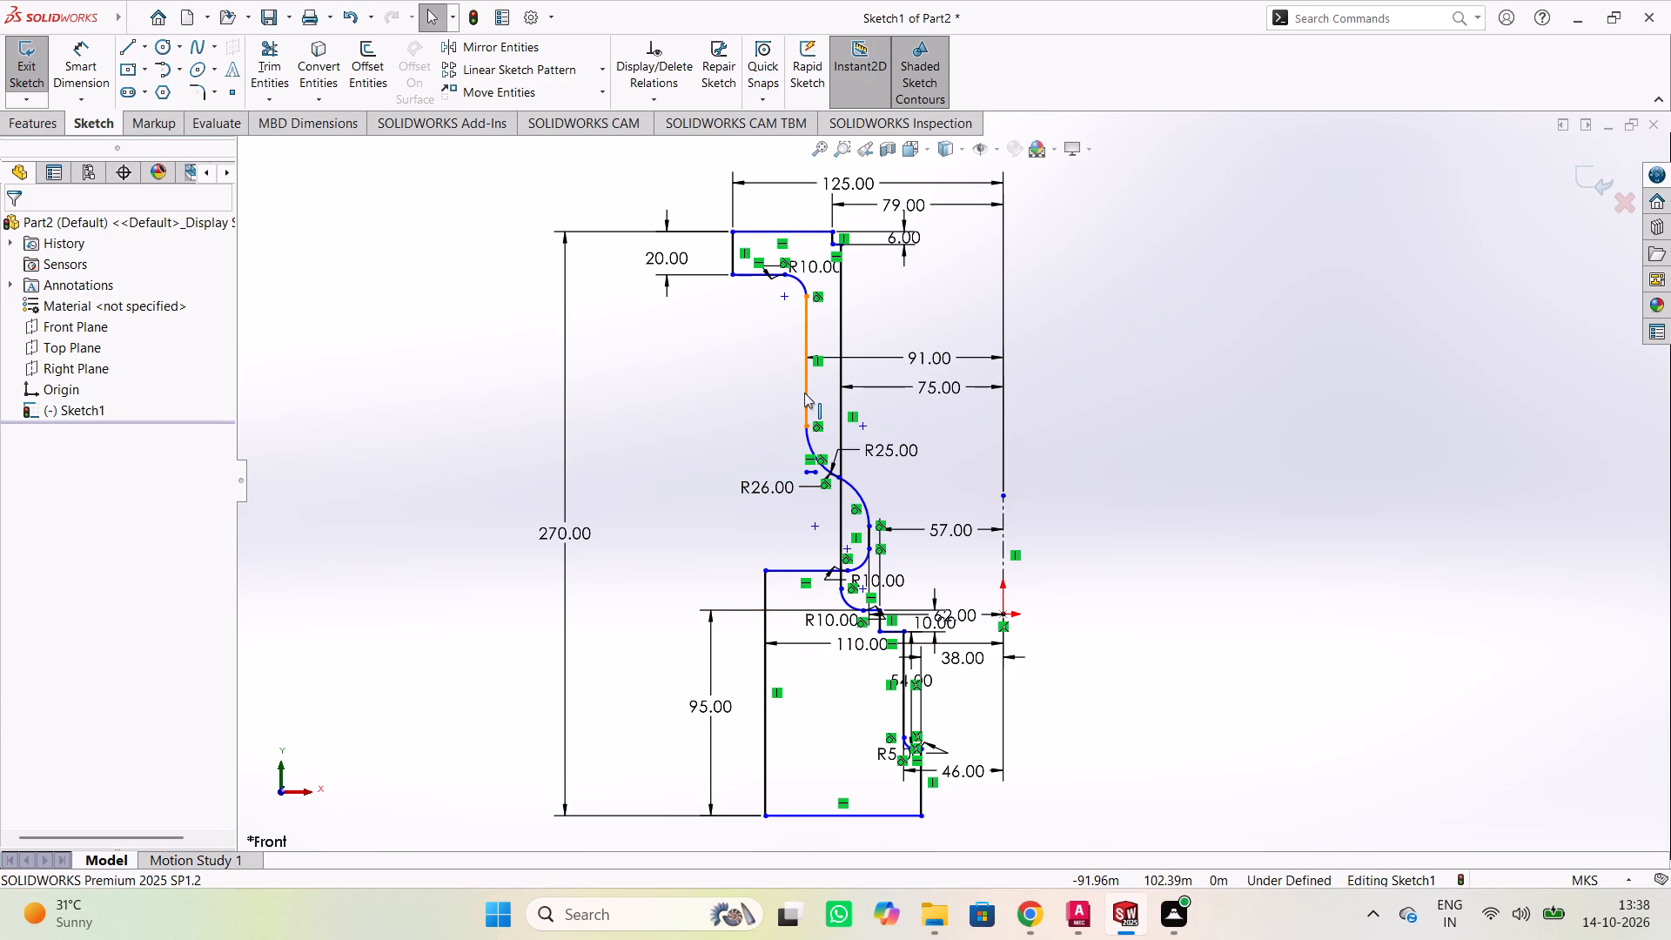
left_click_drag(804, 393, 810, 423)
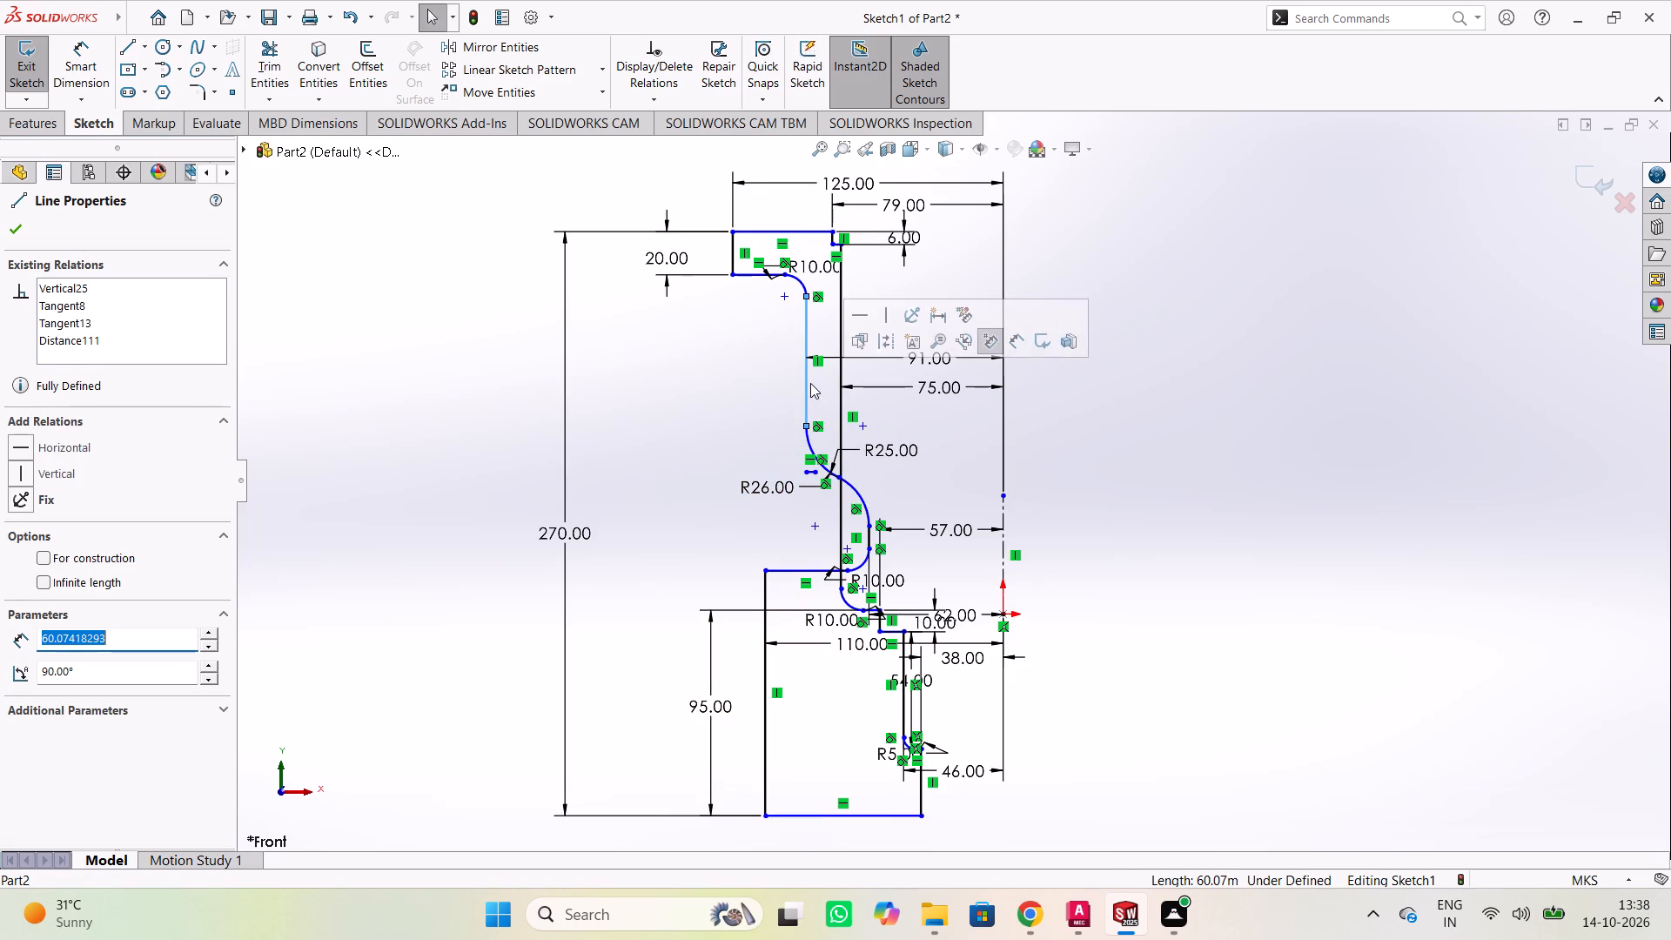
left_click(758, 396)
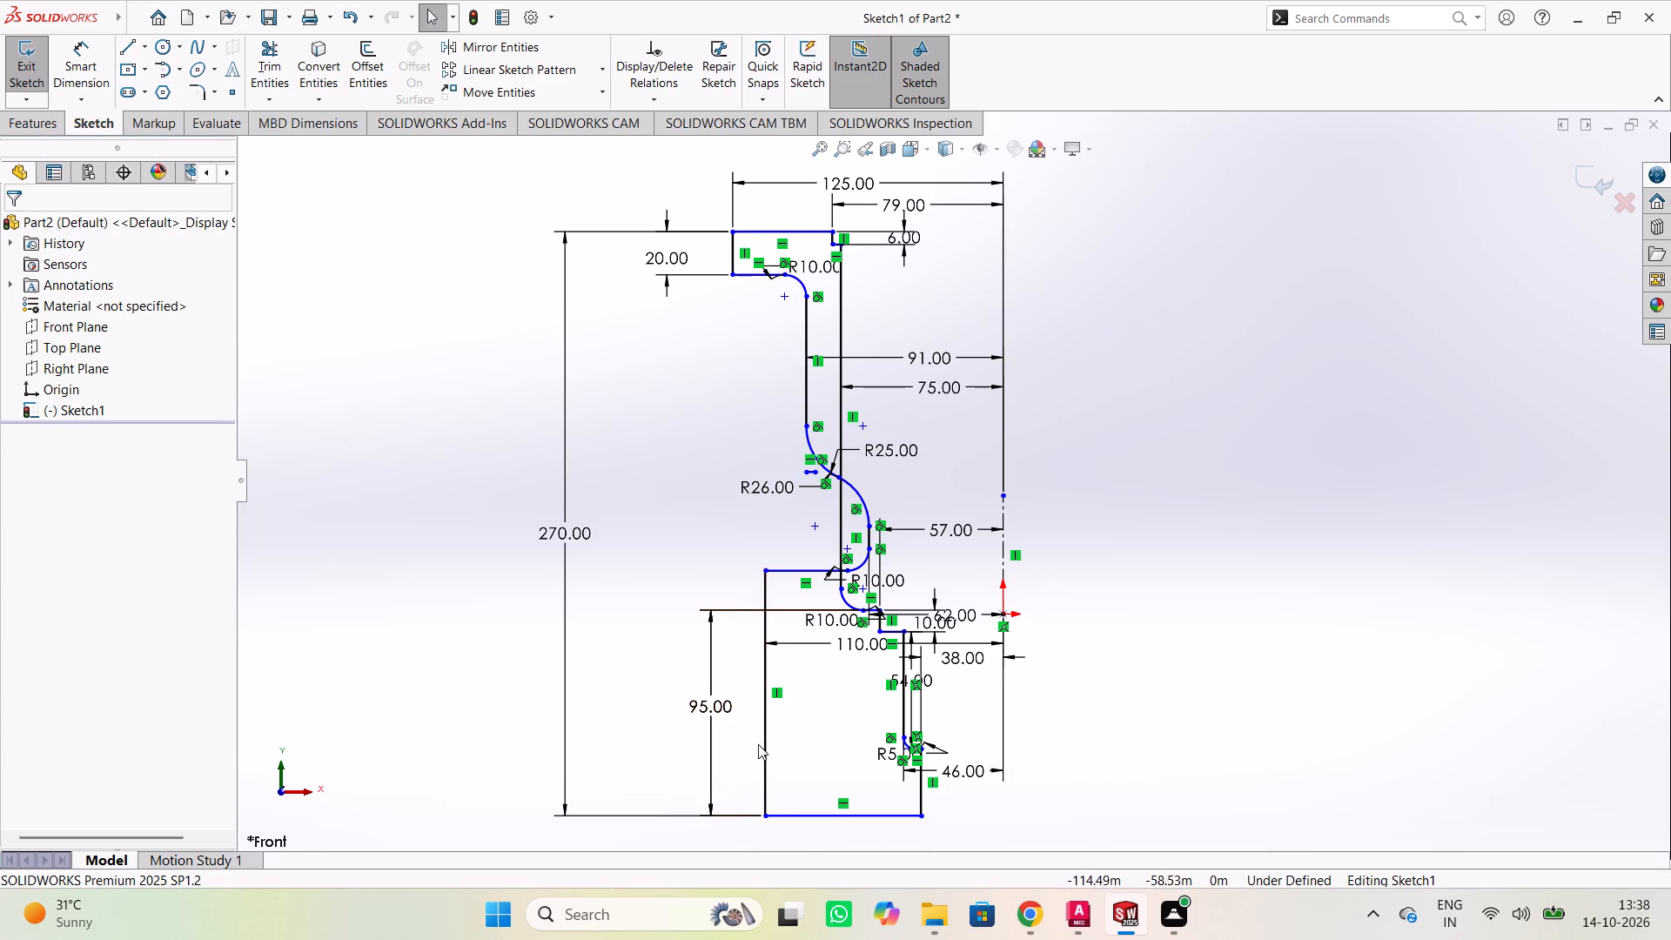
Dimension the bottom flange's outer vertical edge and set its thickness to 20 m.
right_click(1233, 563)
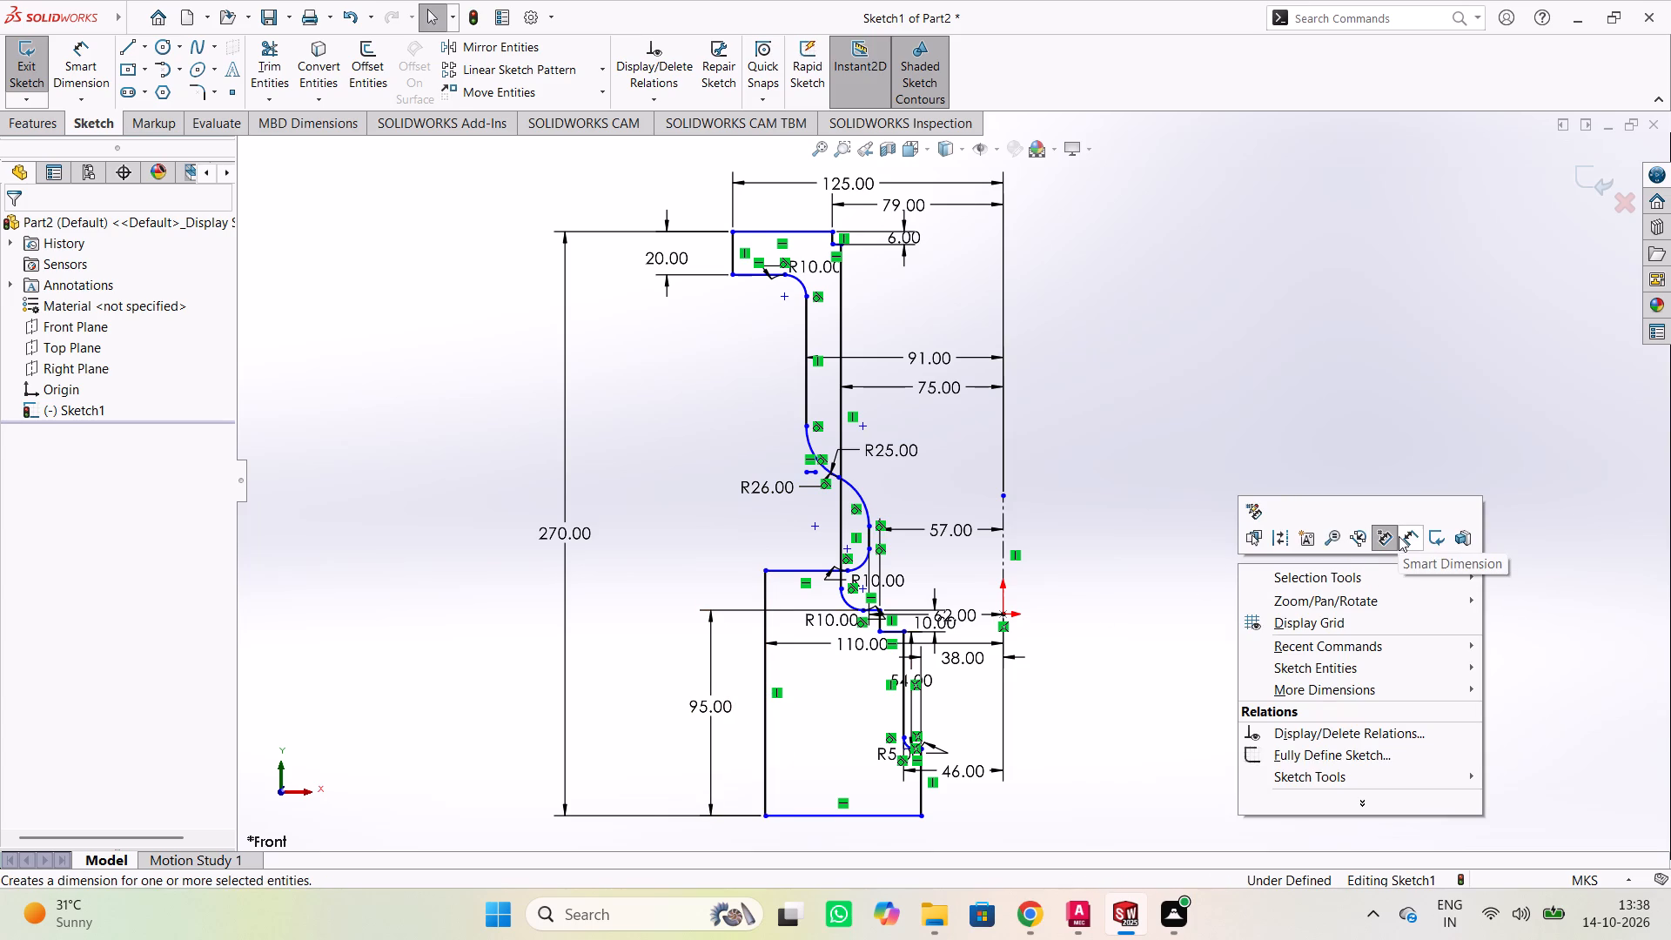
left_click(1399, 536)
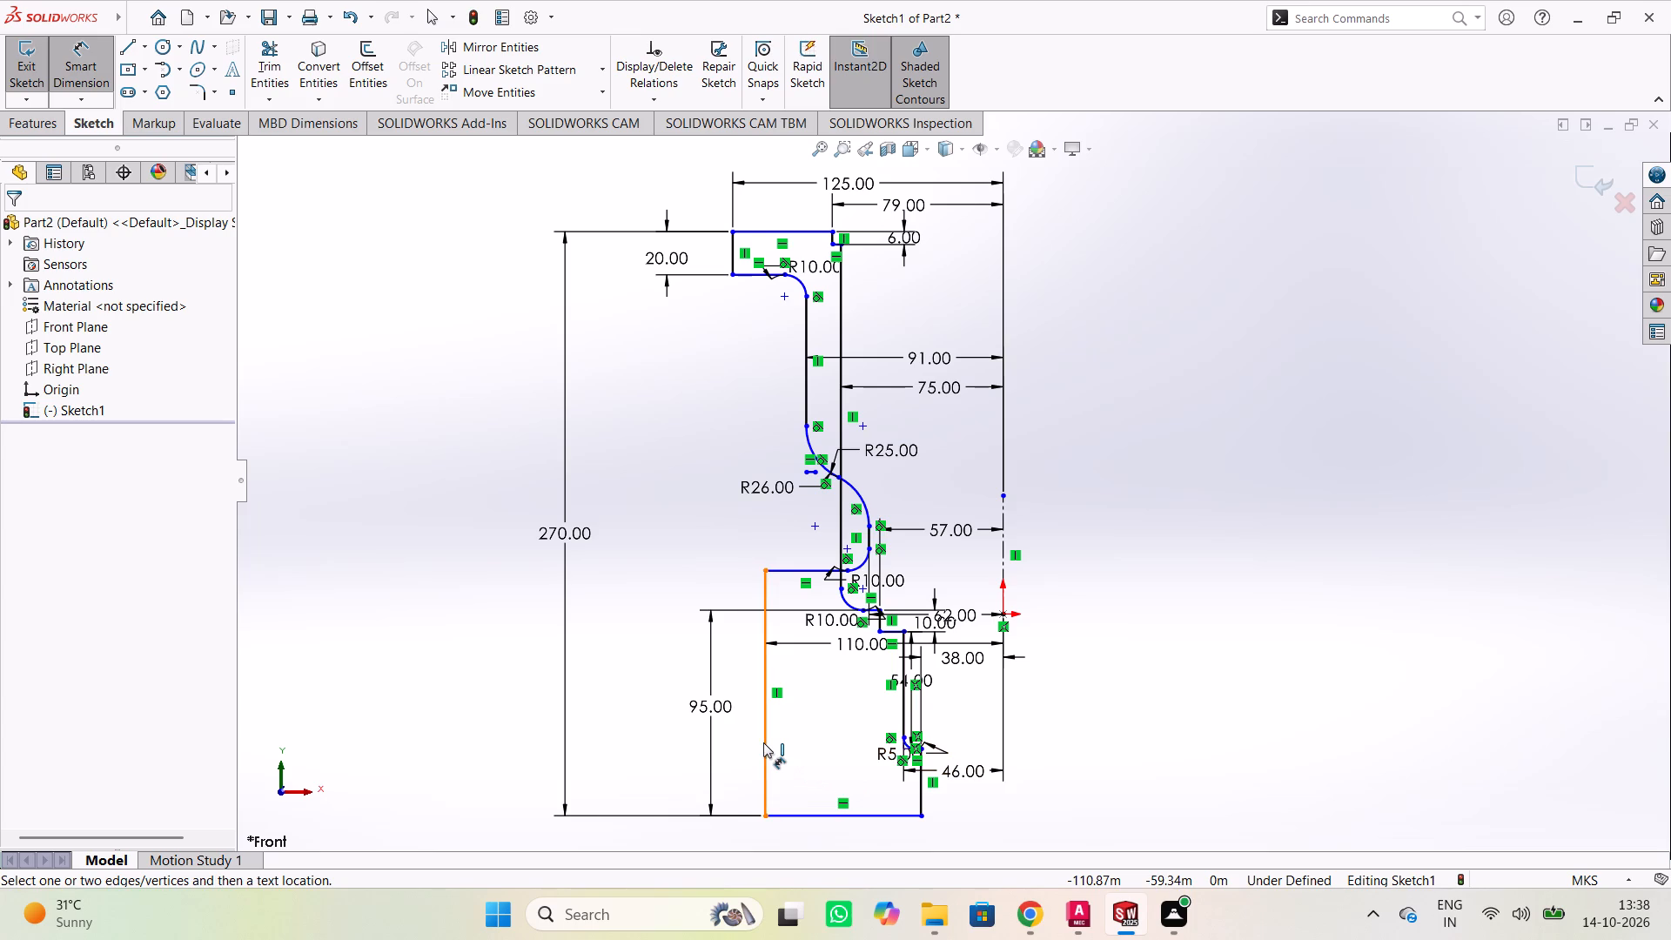
left_click(763, 742)
left_click(742, 746)
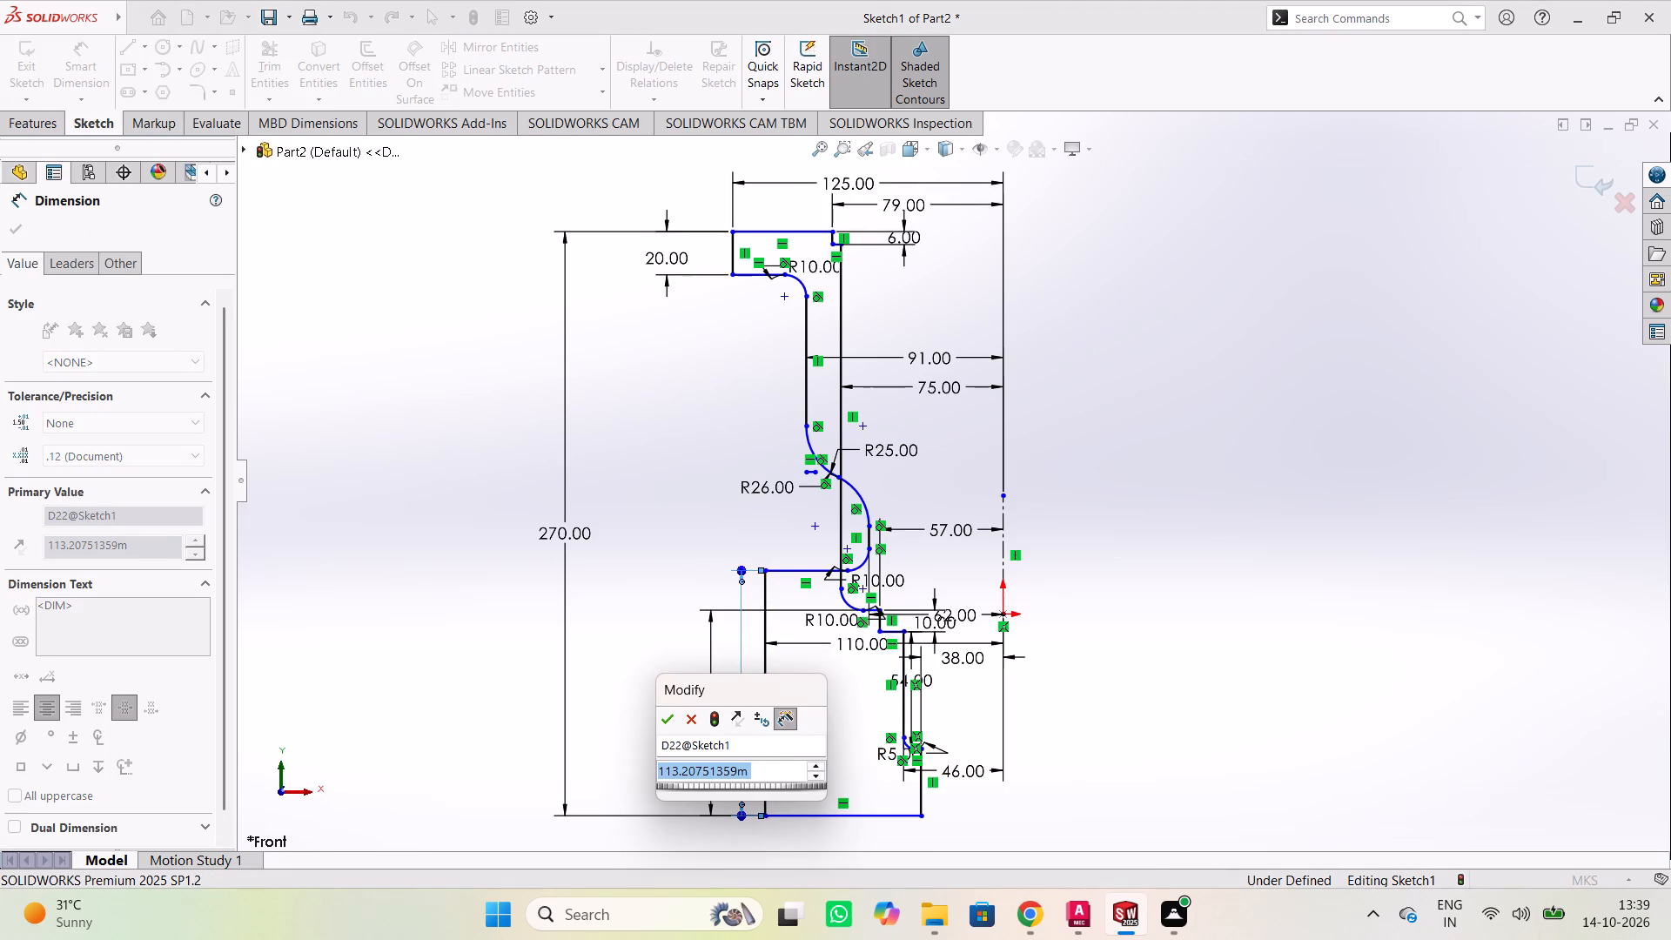
type("20")
key("Return")
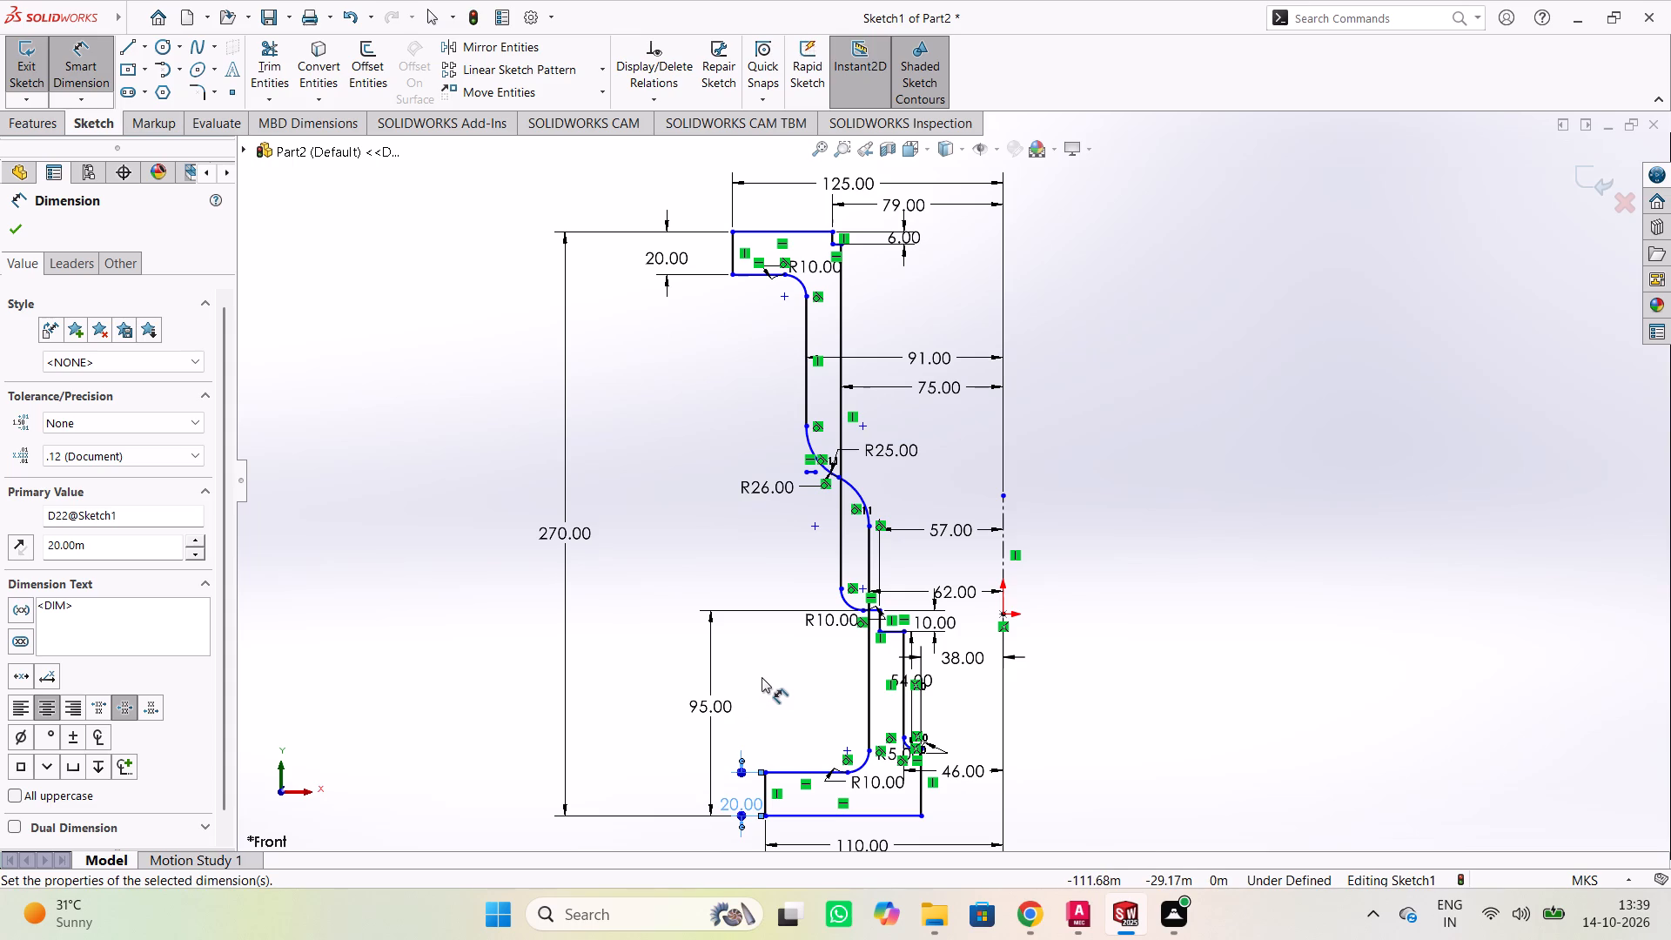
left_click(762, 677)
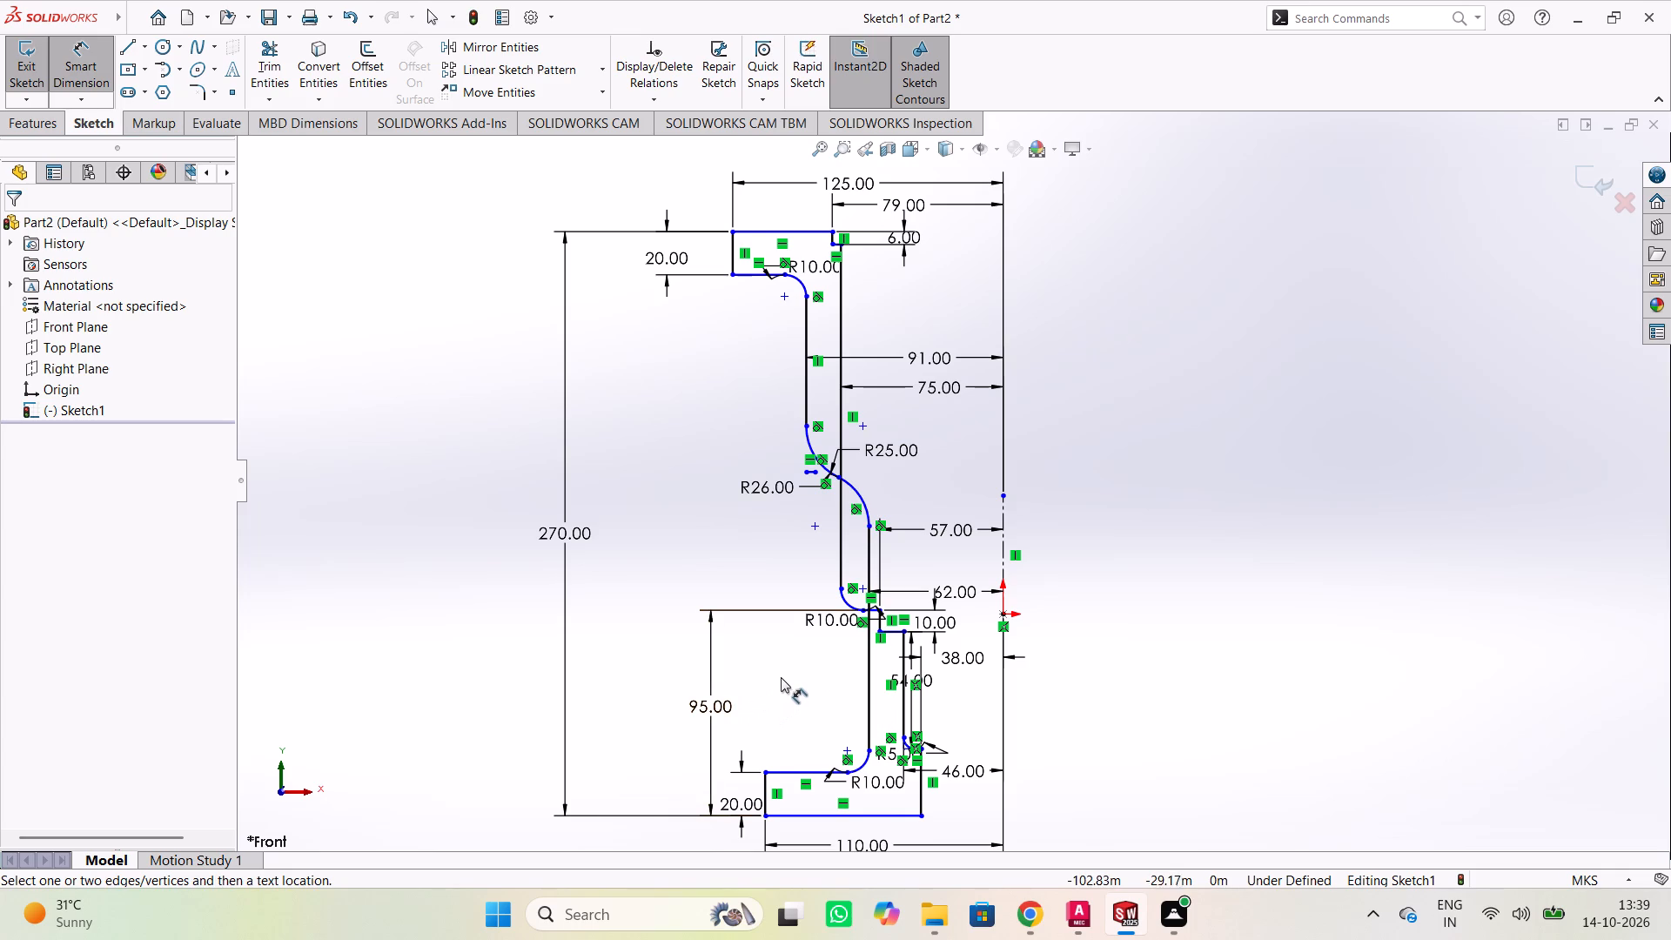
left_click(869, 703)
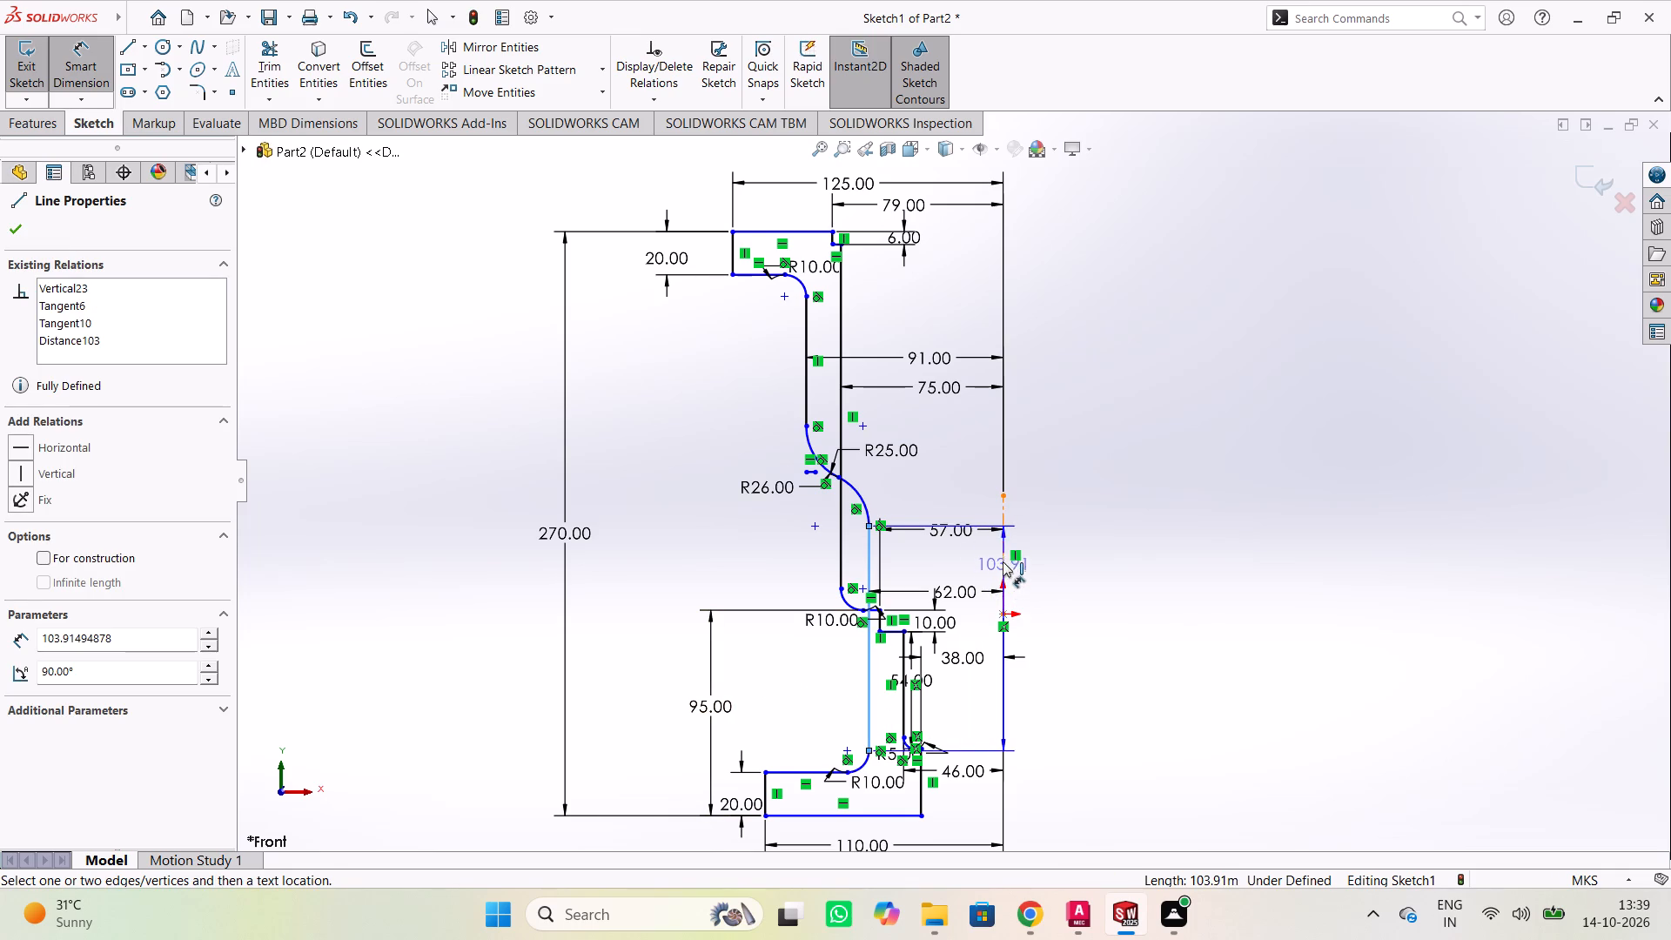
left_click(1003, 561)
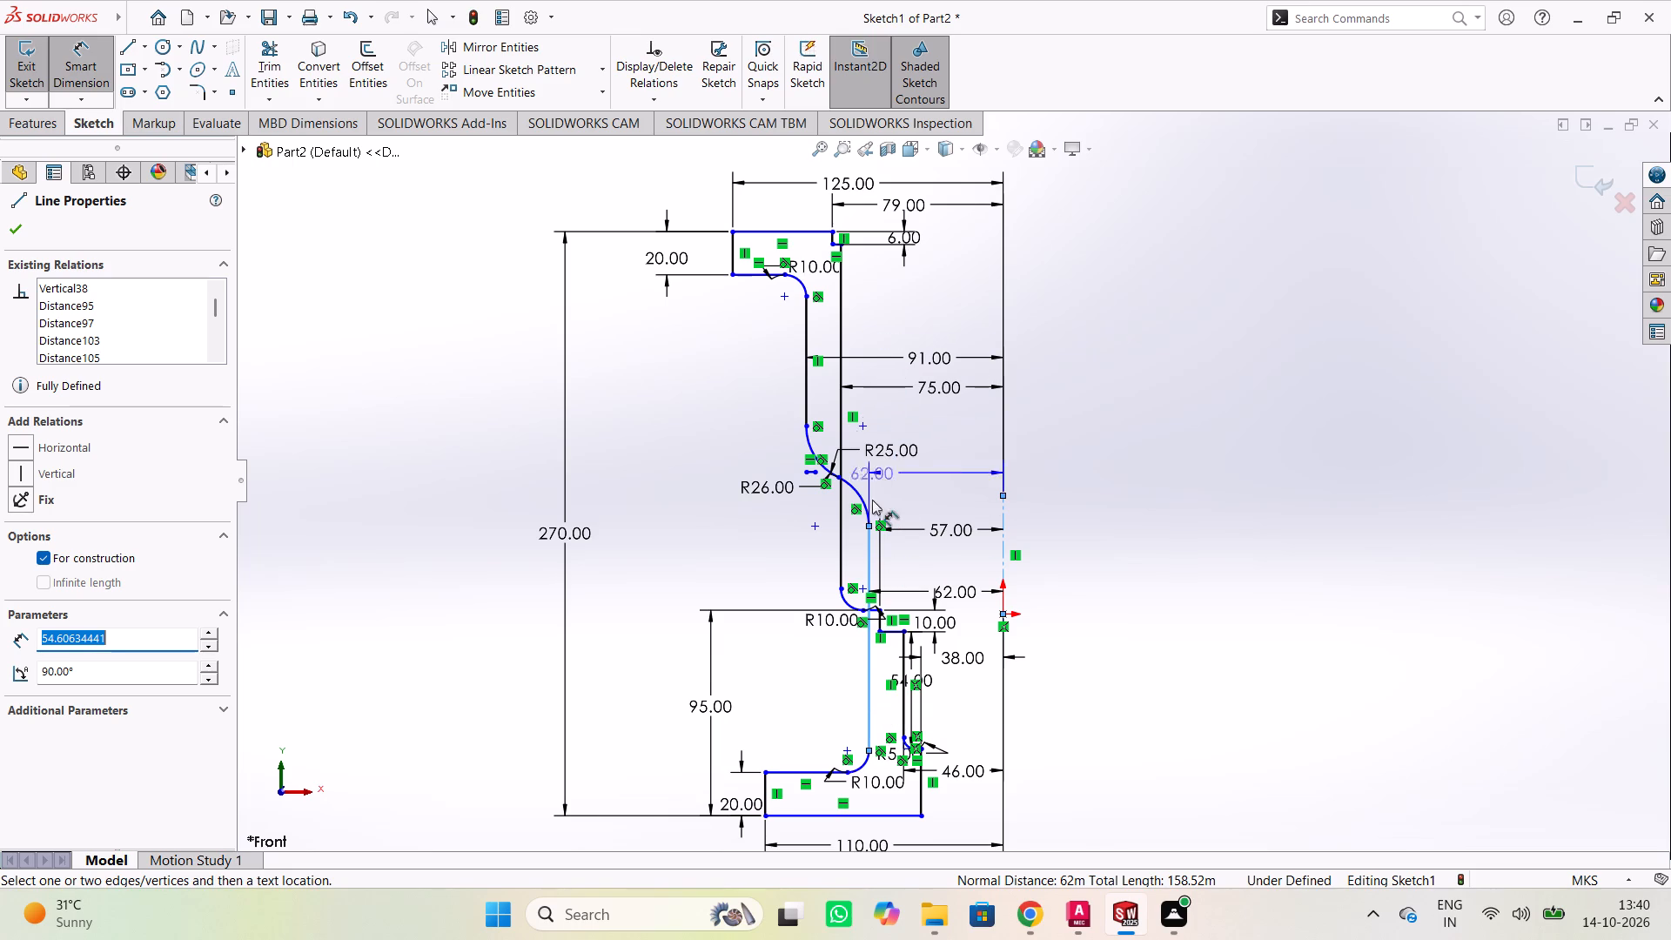
Undo the bottom flange's thickness dimension and the last change to the profile's overall height.
key("ctrl+z")
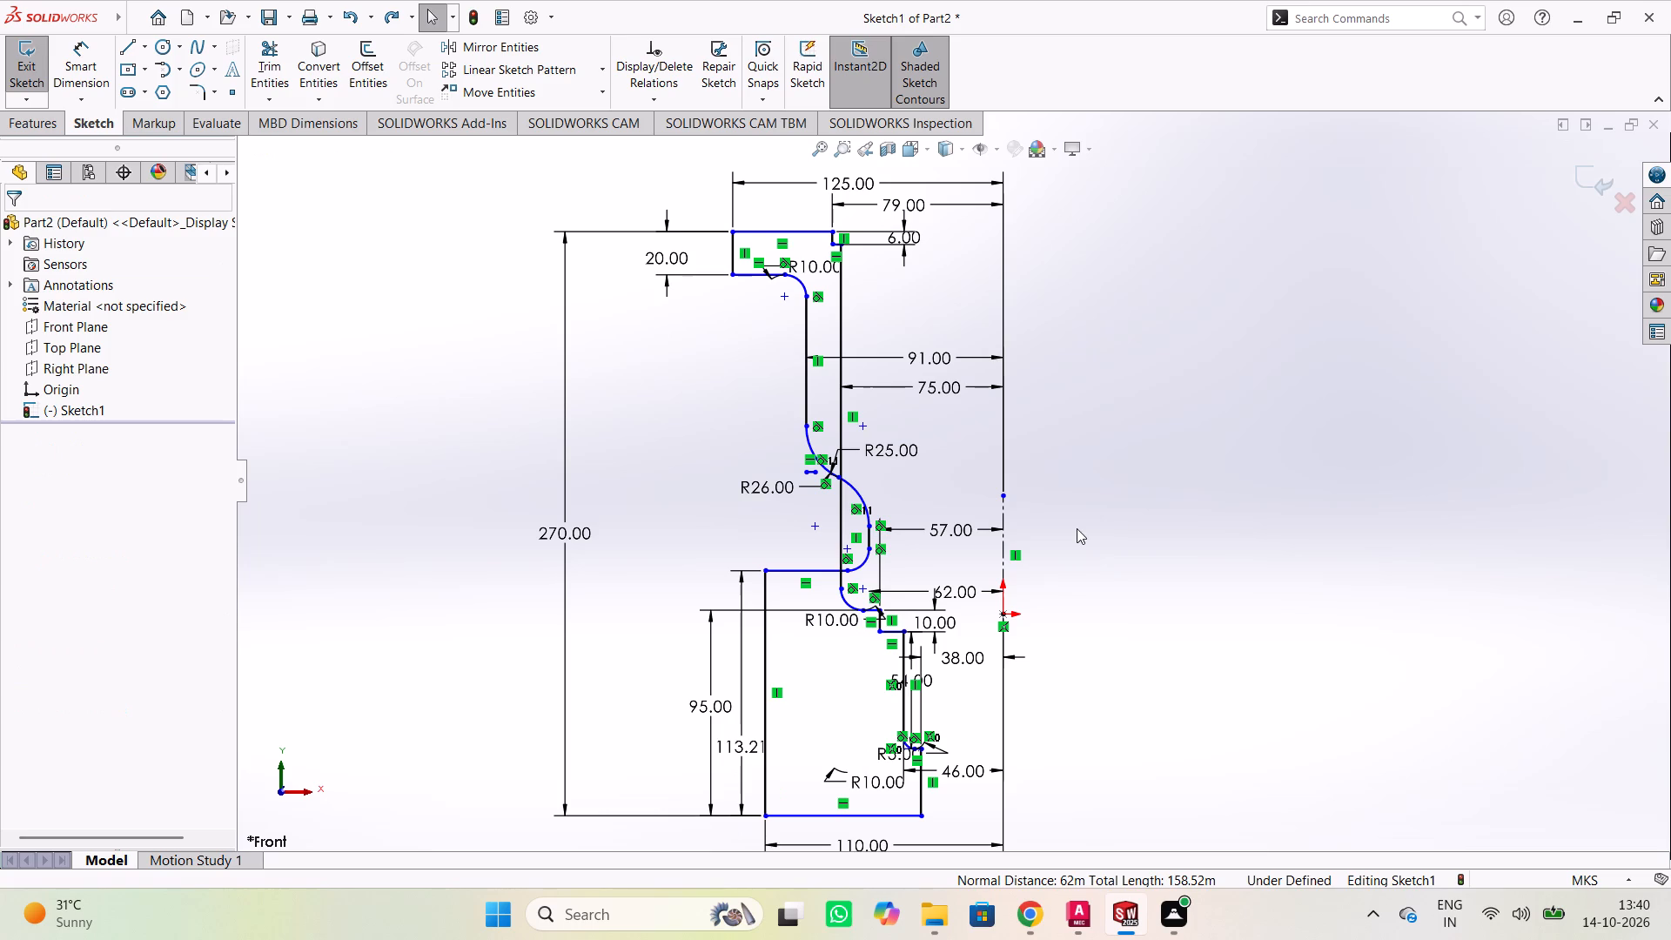
key("ctrl+z")
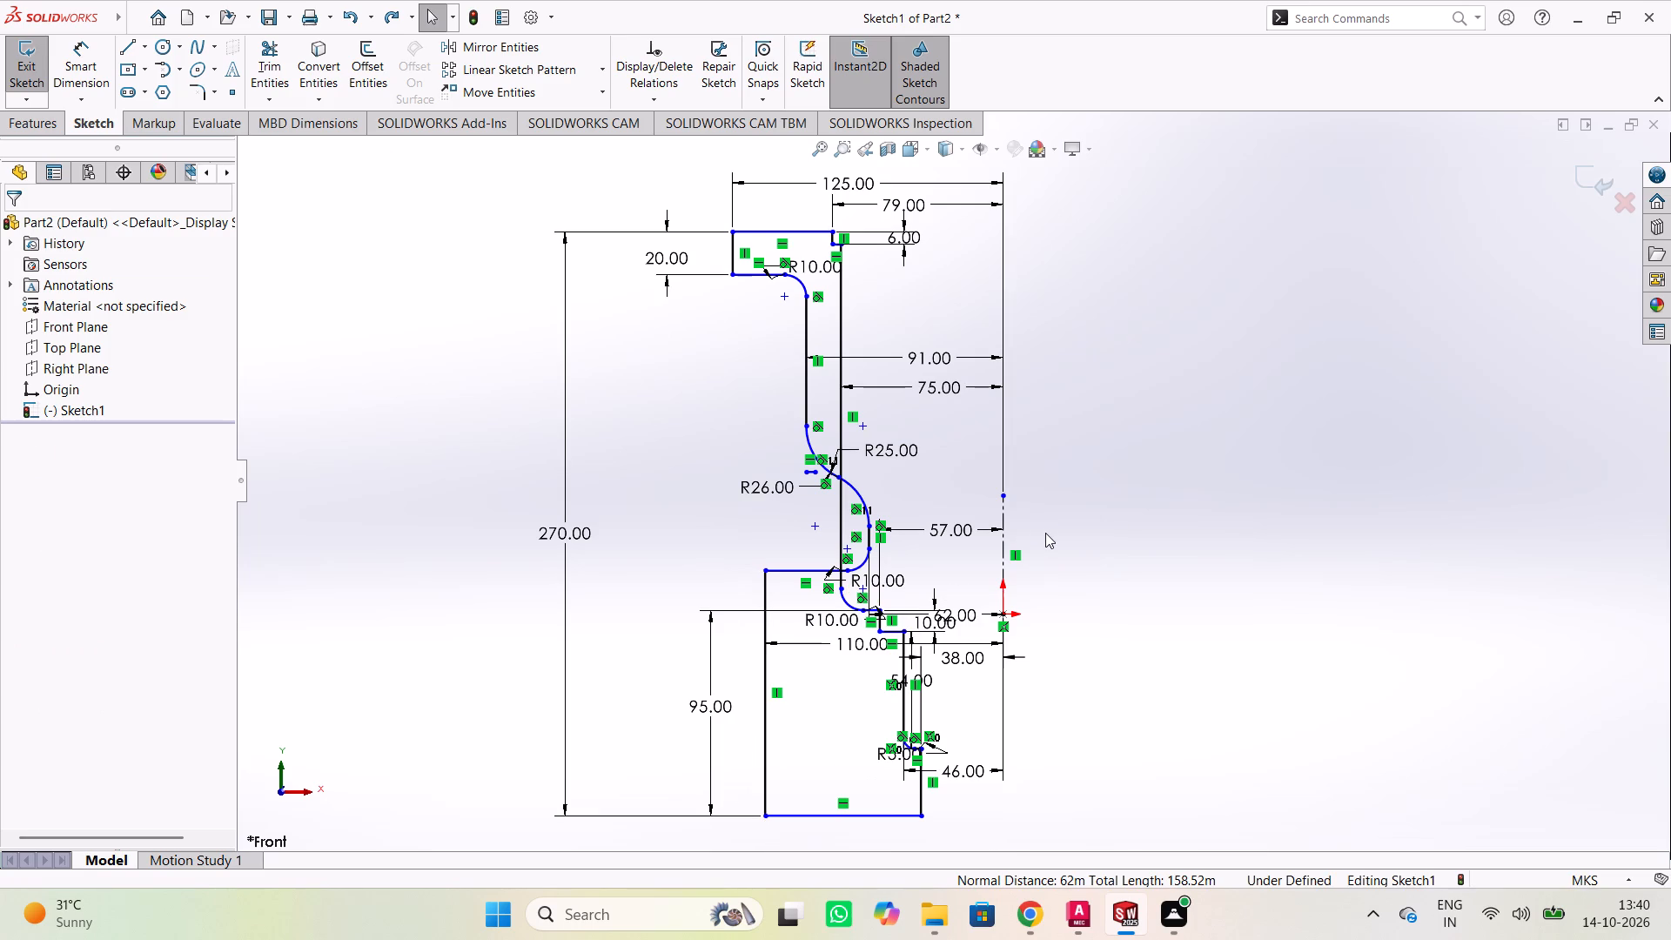
key("ctrl+z")
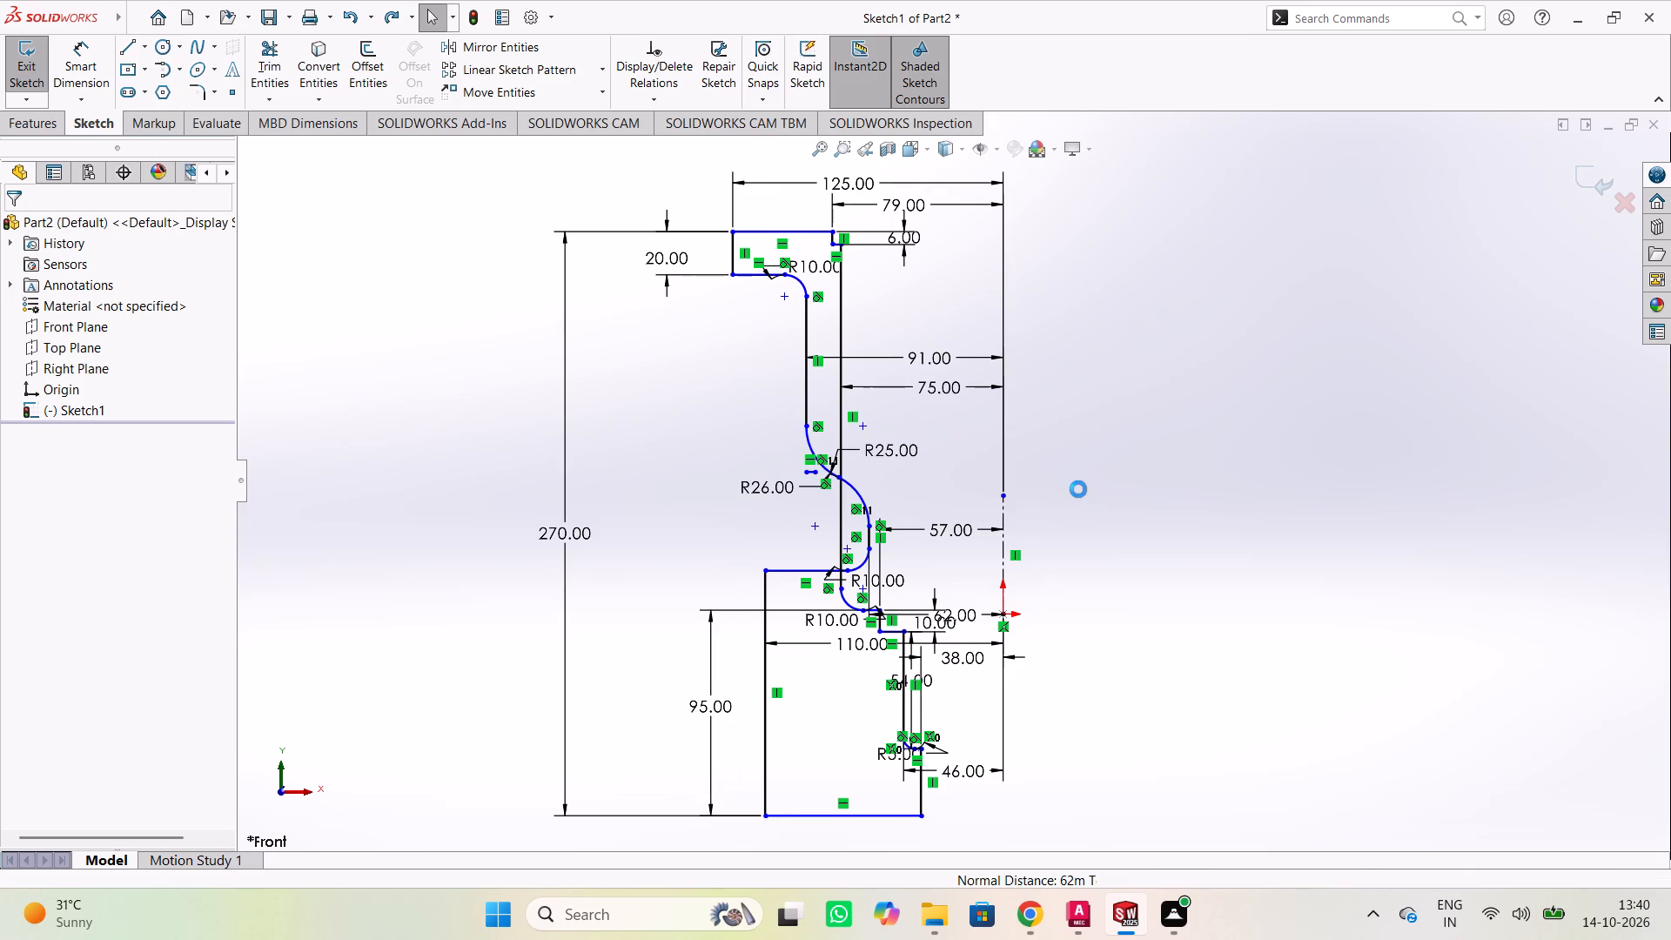
key("ctrl+z")
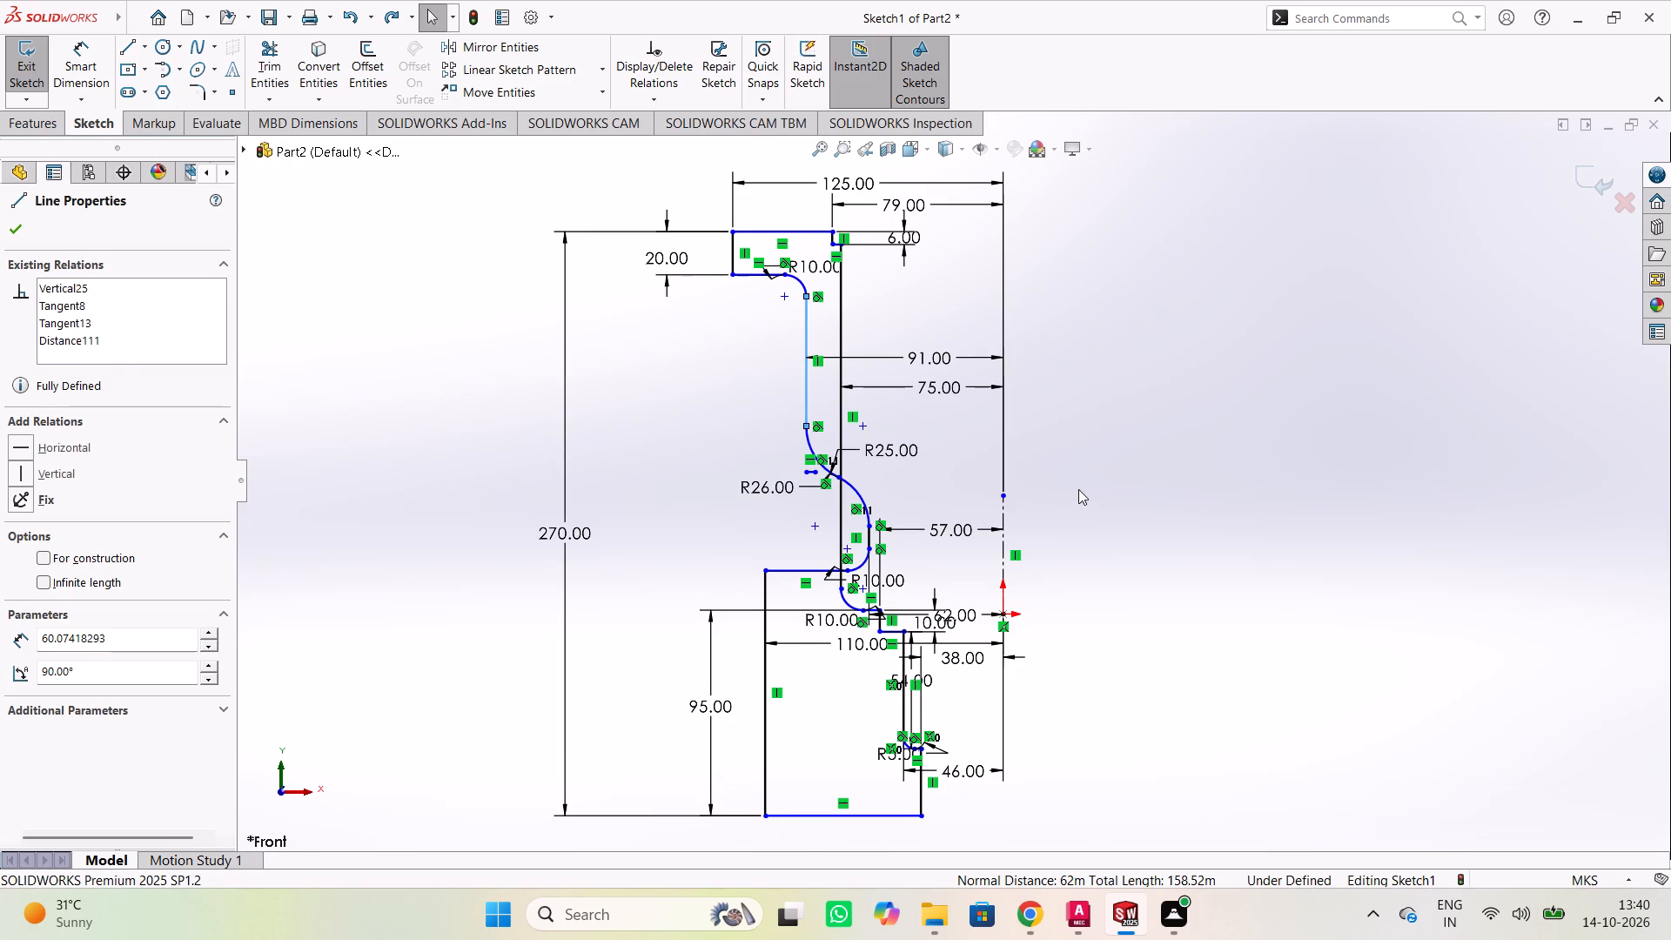
Dimension the bottom flange's thickness along its outer vertical edge.
scroll(814, 435, "down", 5)
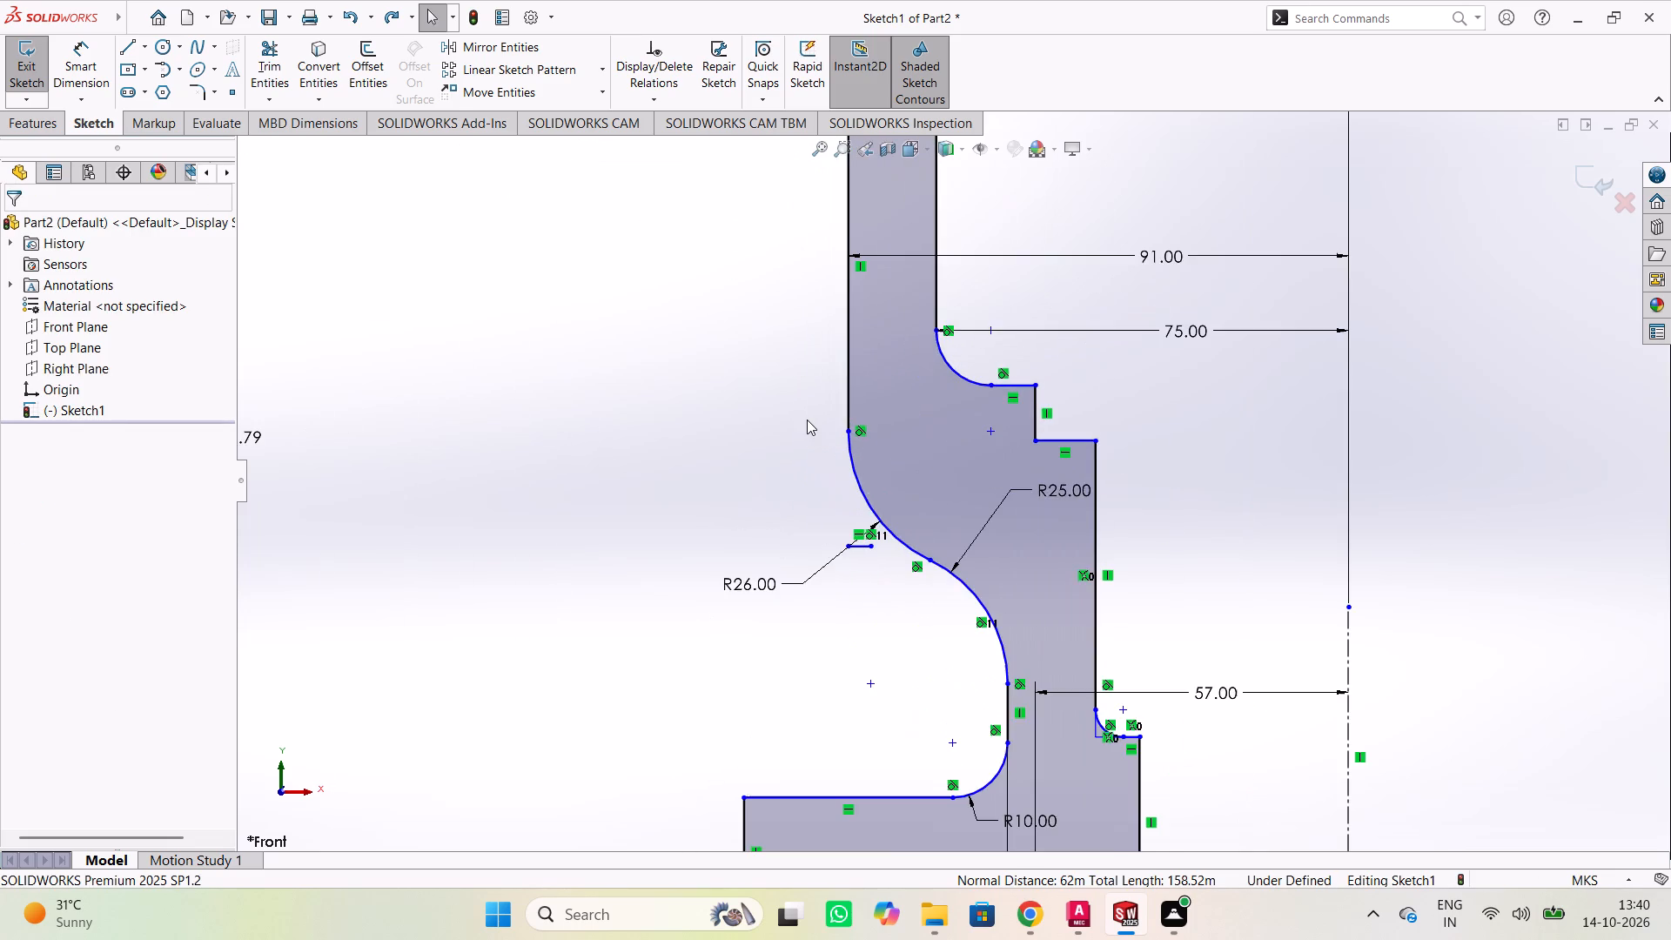
scroll(807, 416, "up", 4)
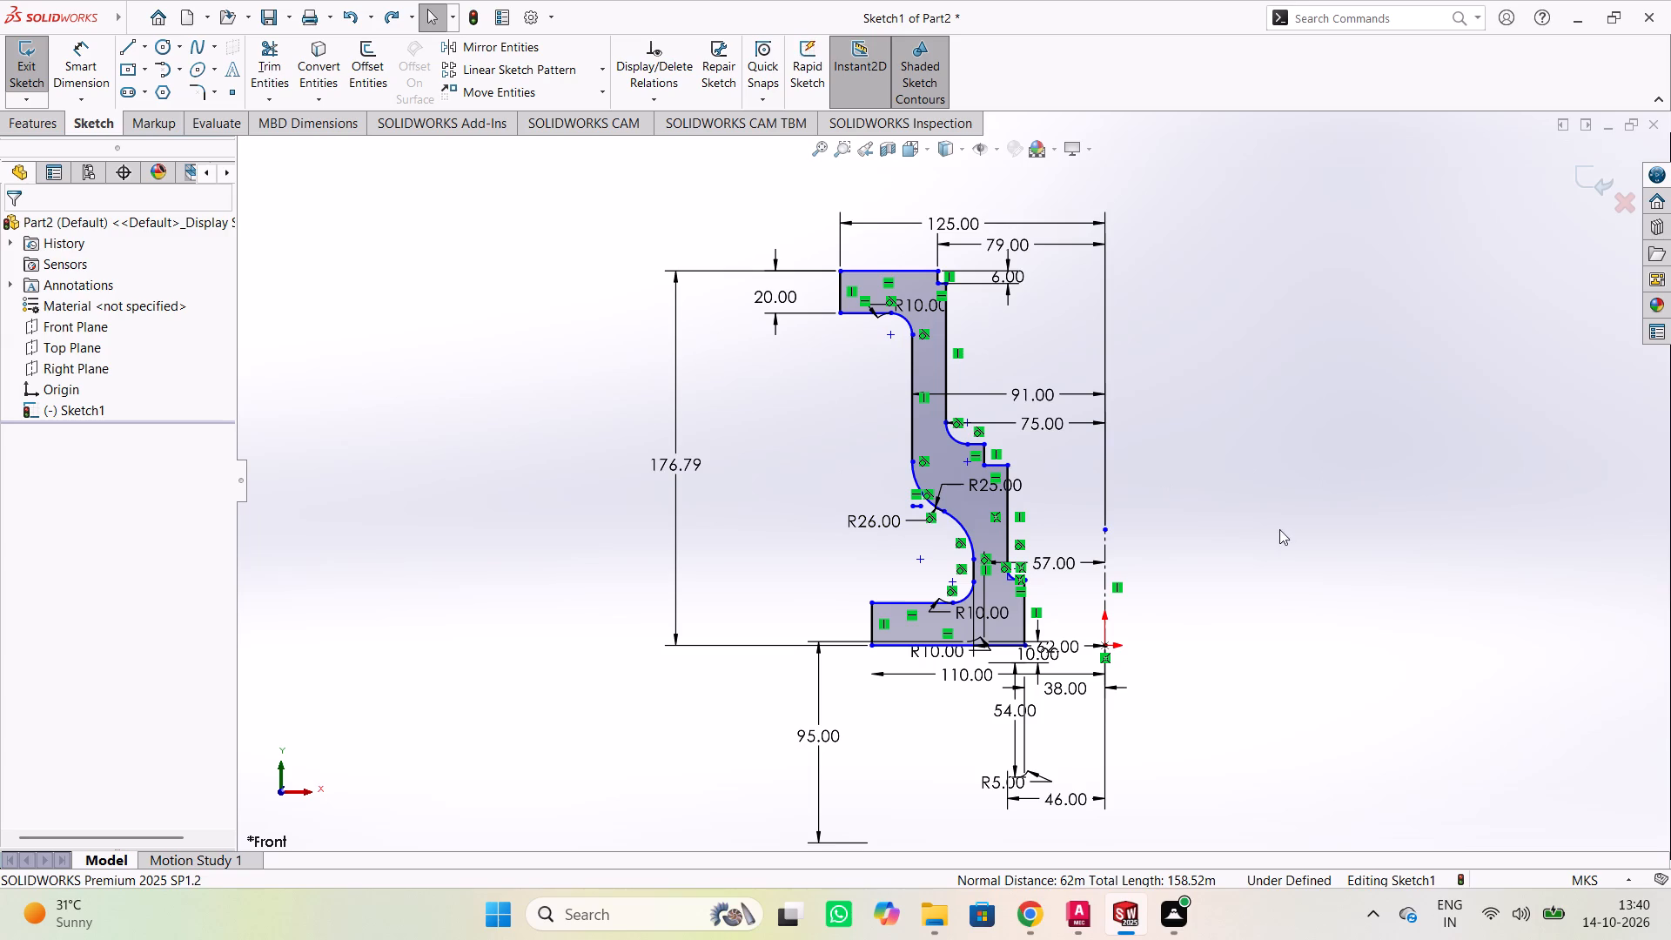
right_click(1305, 520)
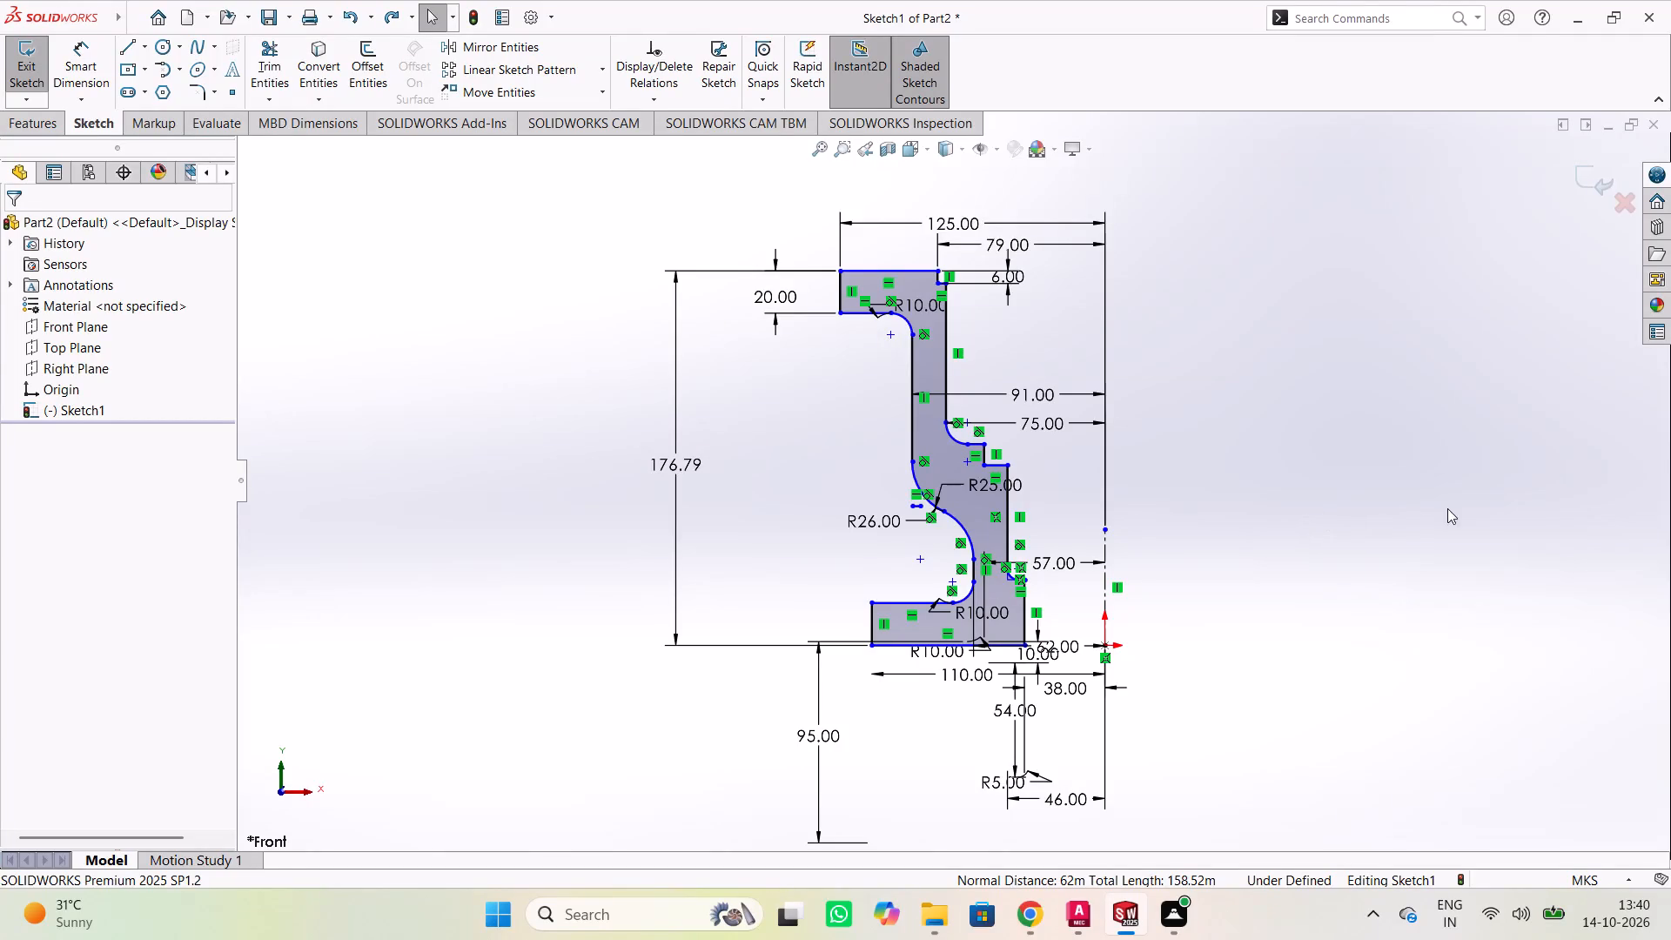
left_click(1481, 496)
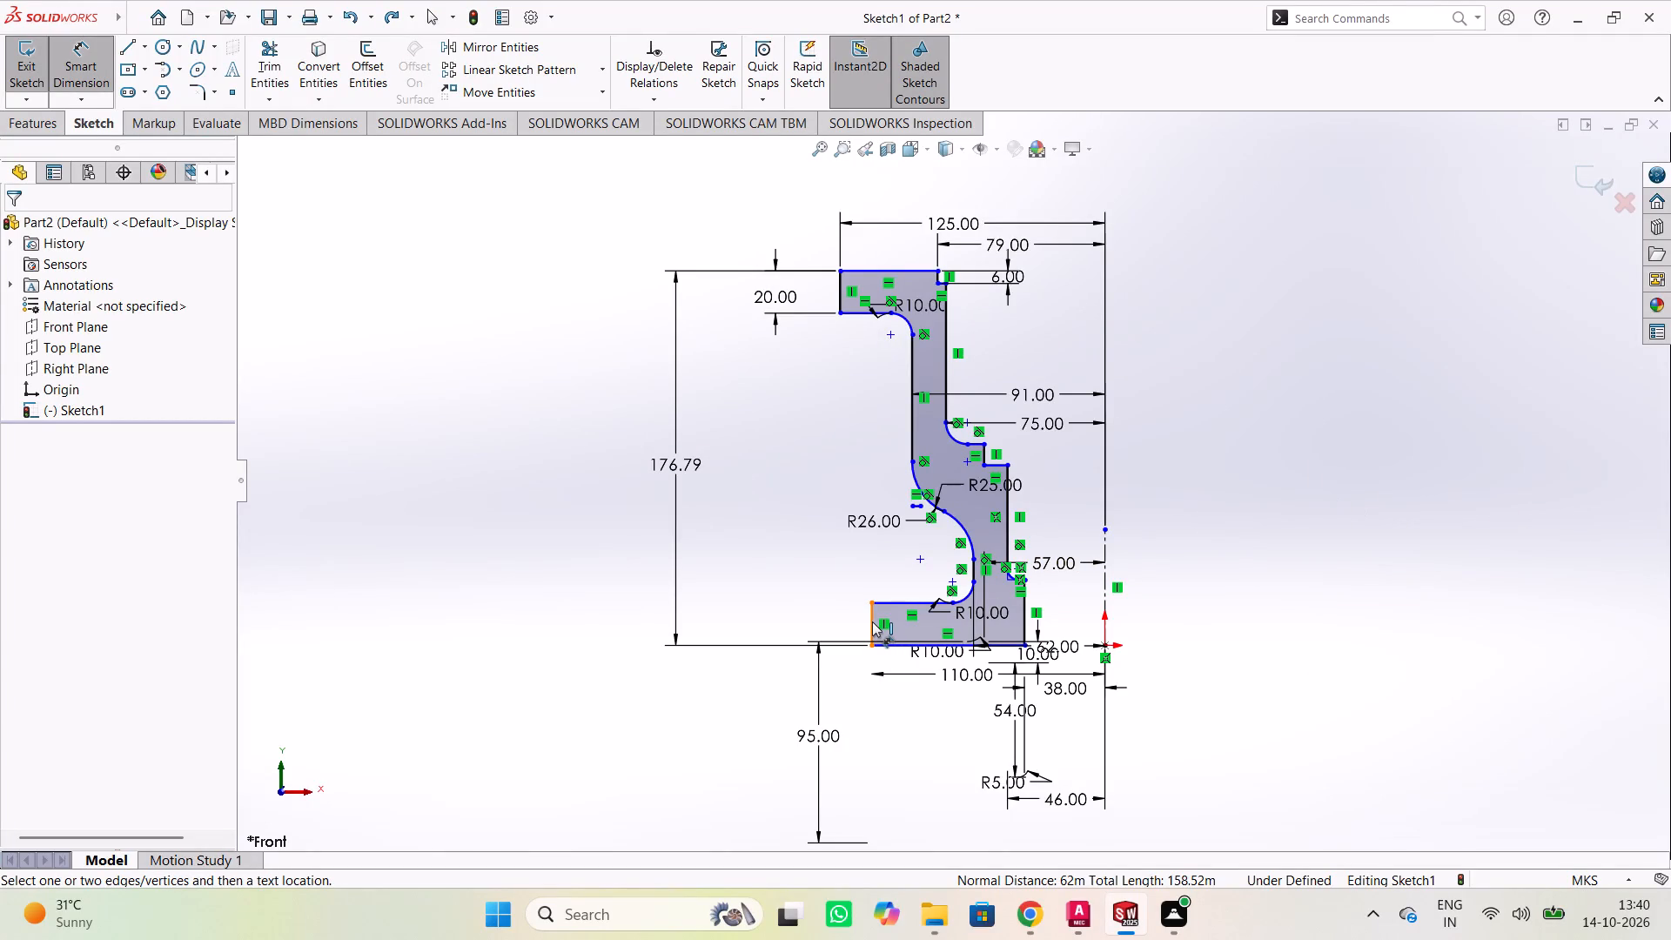
left_click(872, 621)
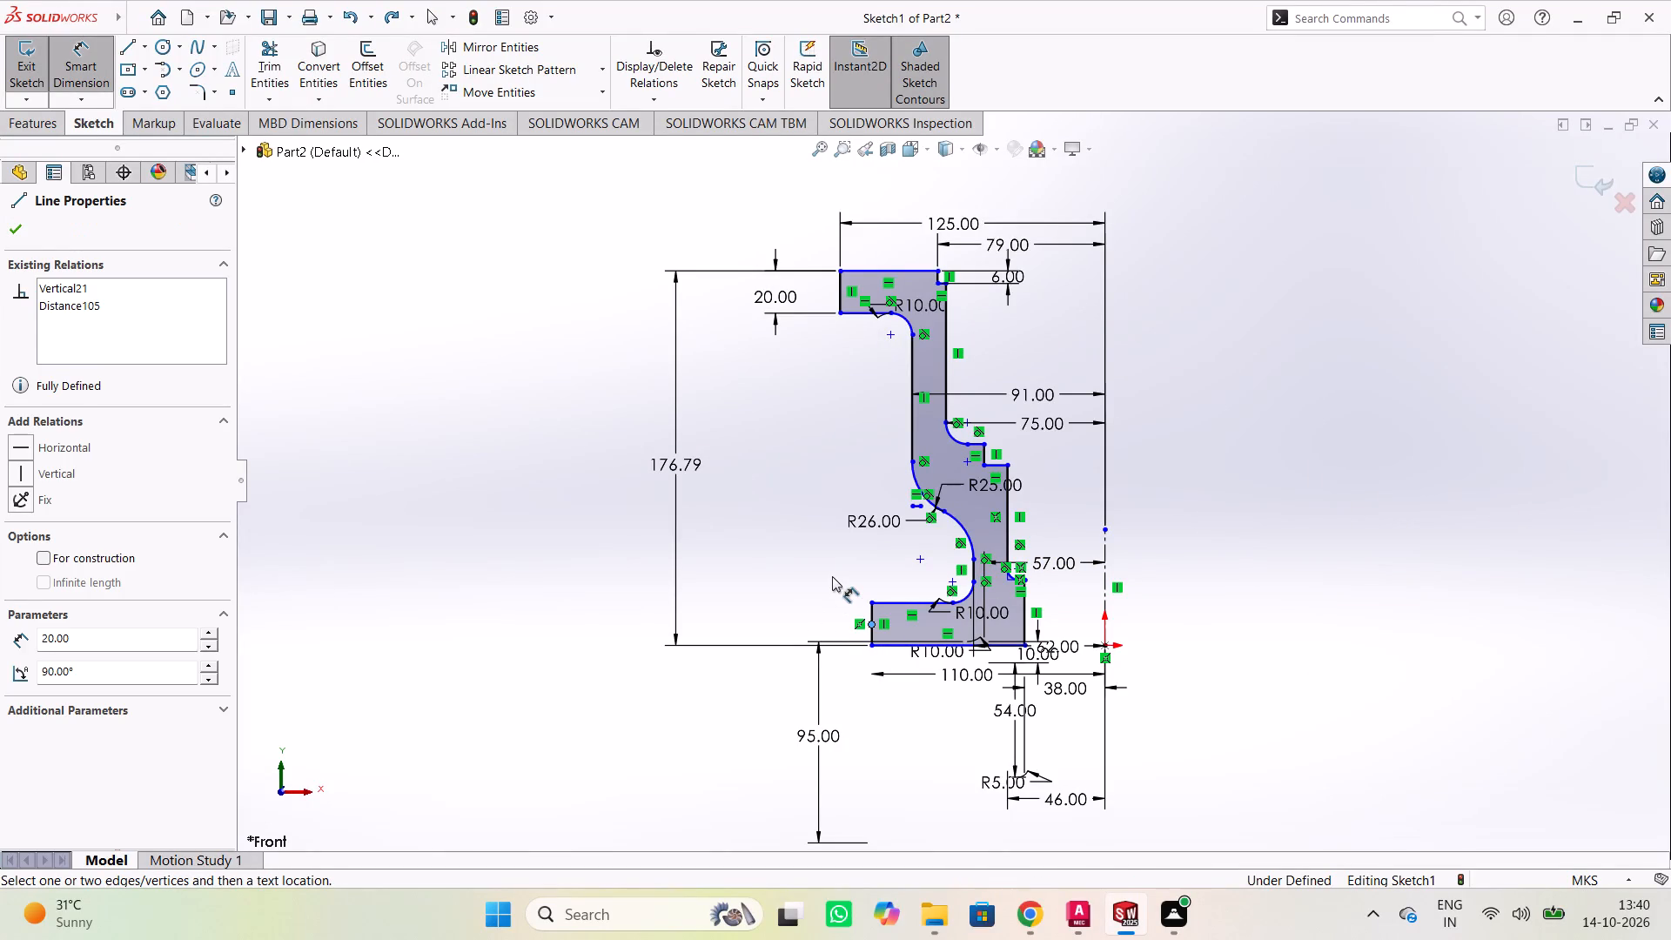
left_click(832, 576)
left_click(871, 611)
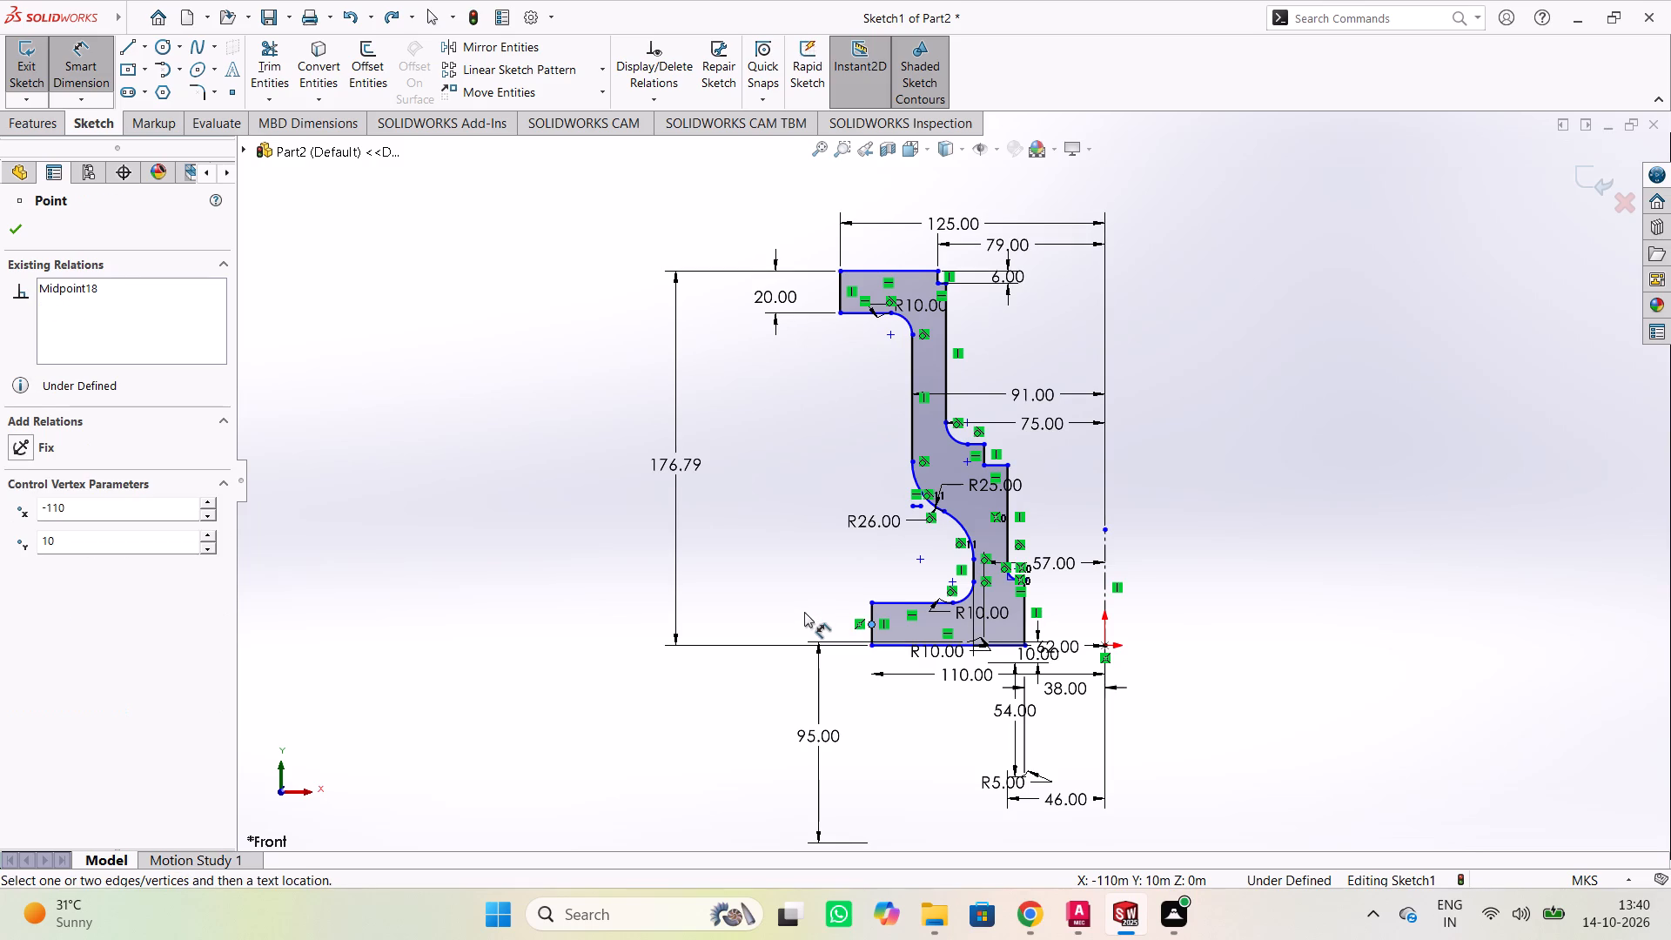
key("Escape")
left_click(869, 614)
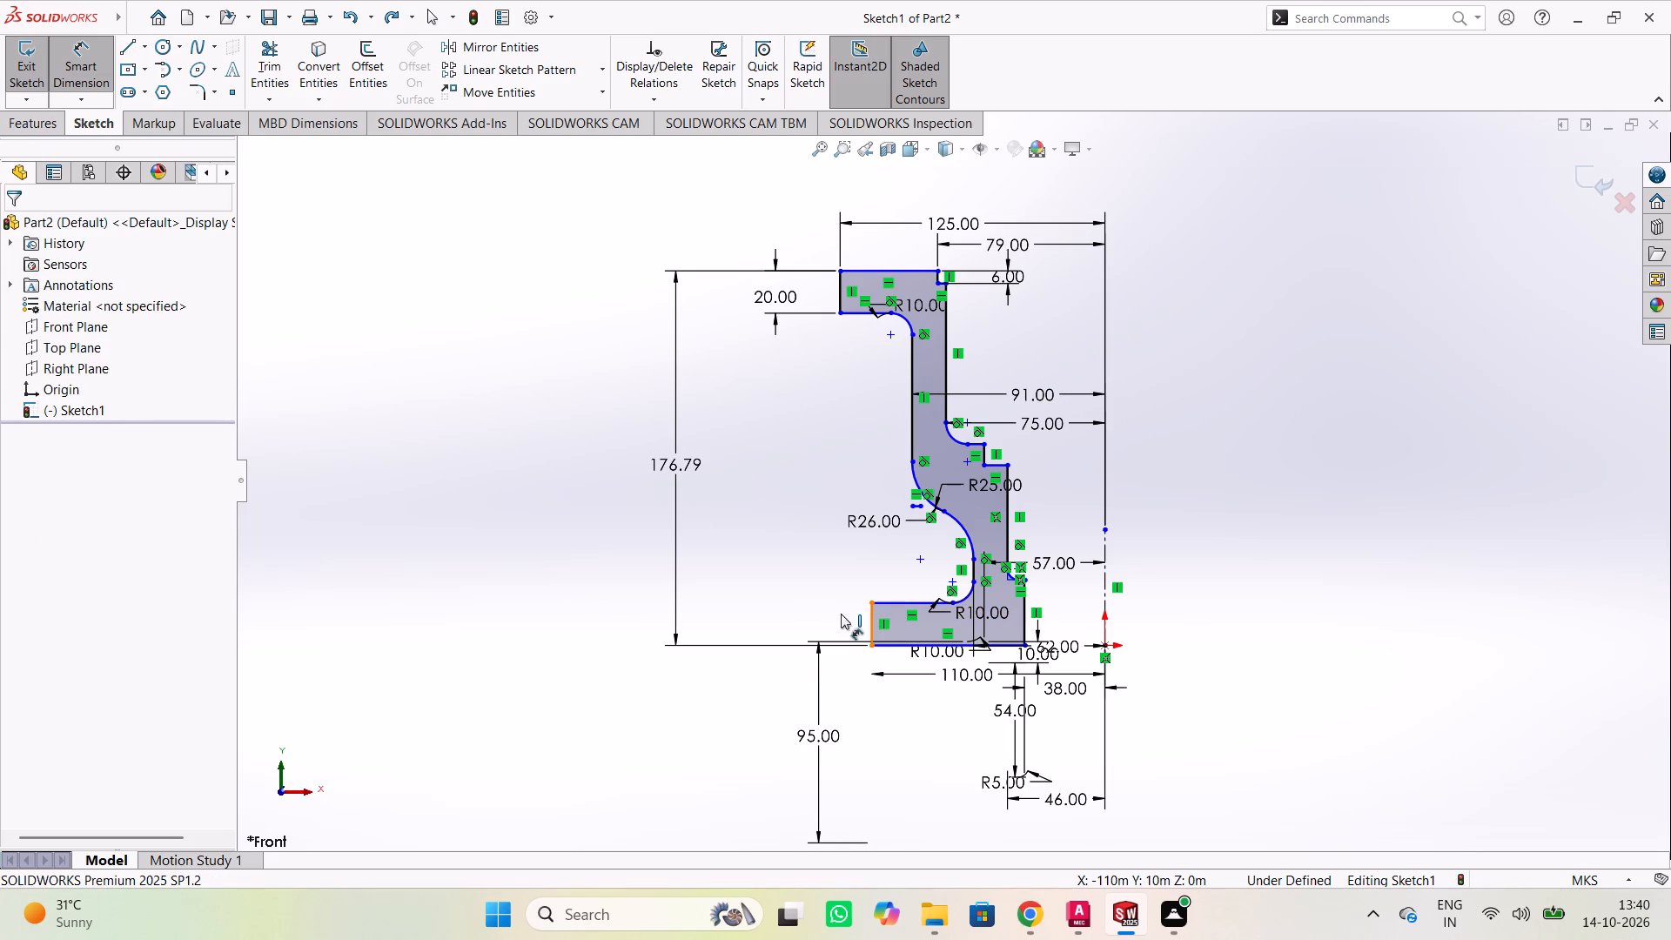
left_click(777, 622)
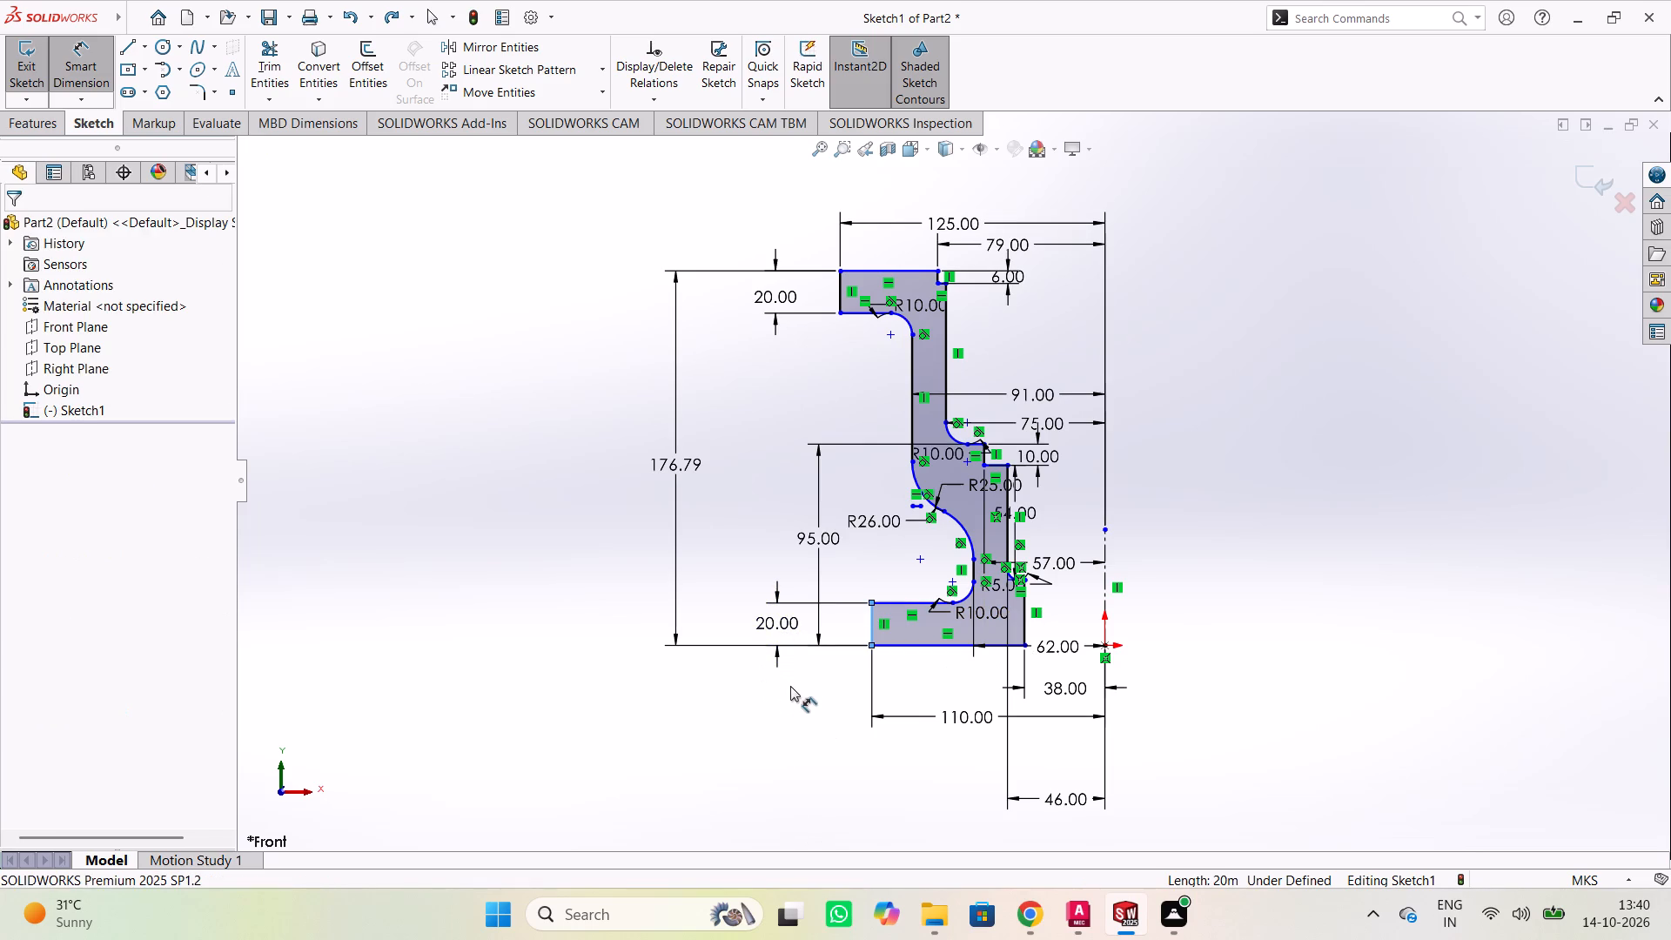
left_click(700, 598)
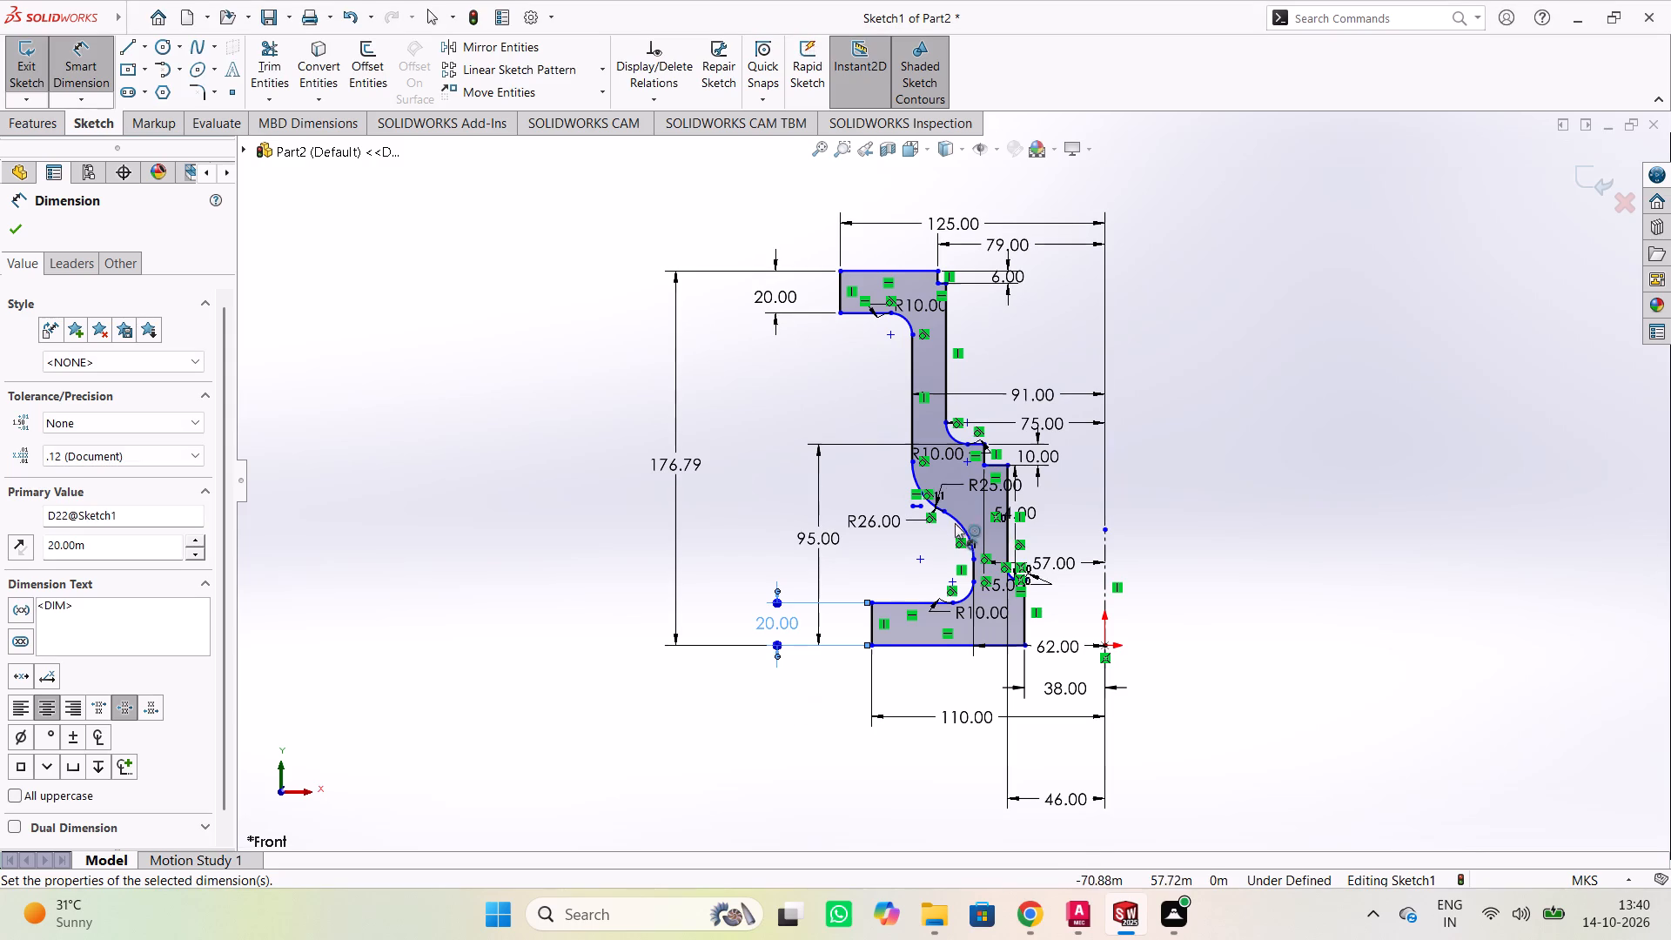
Examine the stepped bore, fillet radii and dimensions in the lower half of the profile.
scroll(1221, 490, "down", 3)
scroll(1221, 489, "up", 2)
scroll(1221, 489, "down", 2)
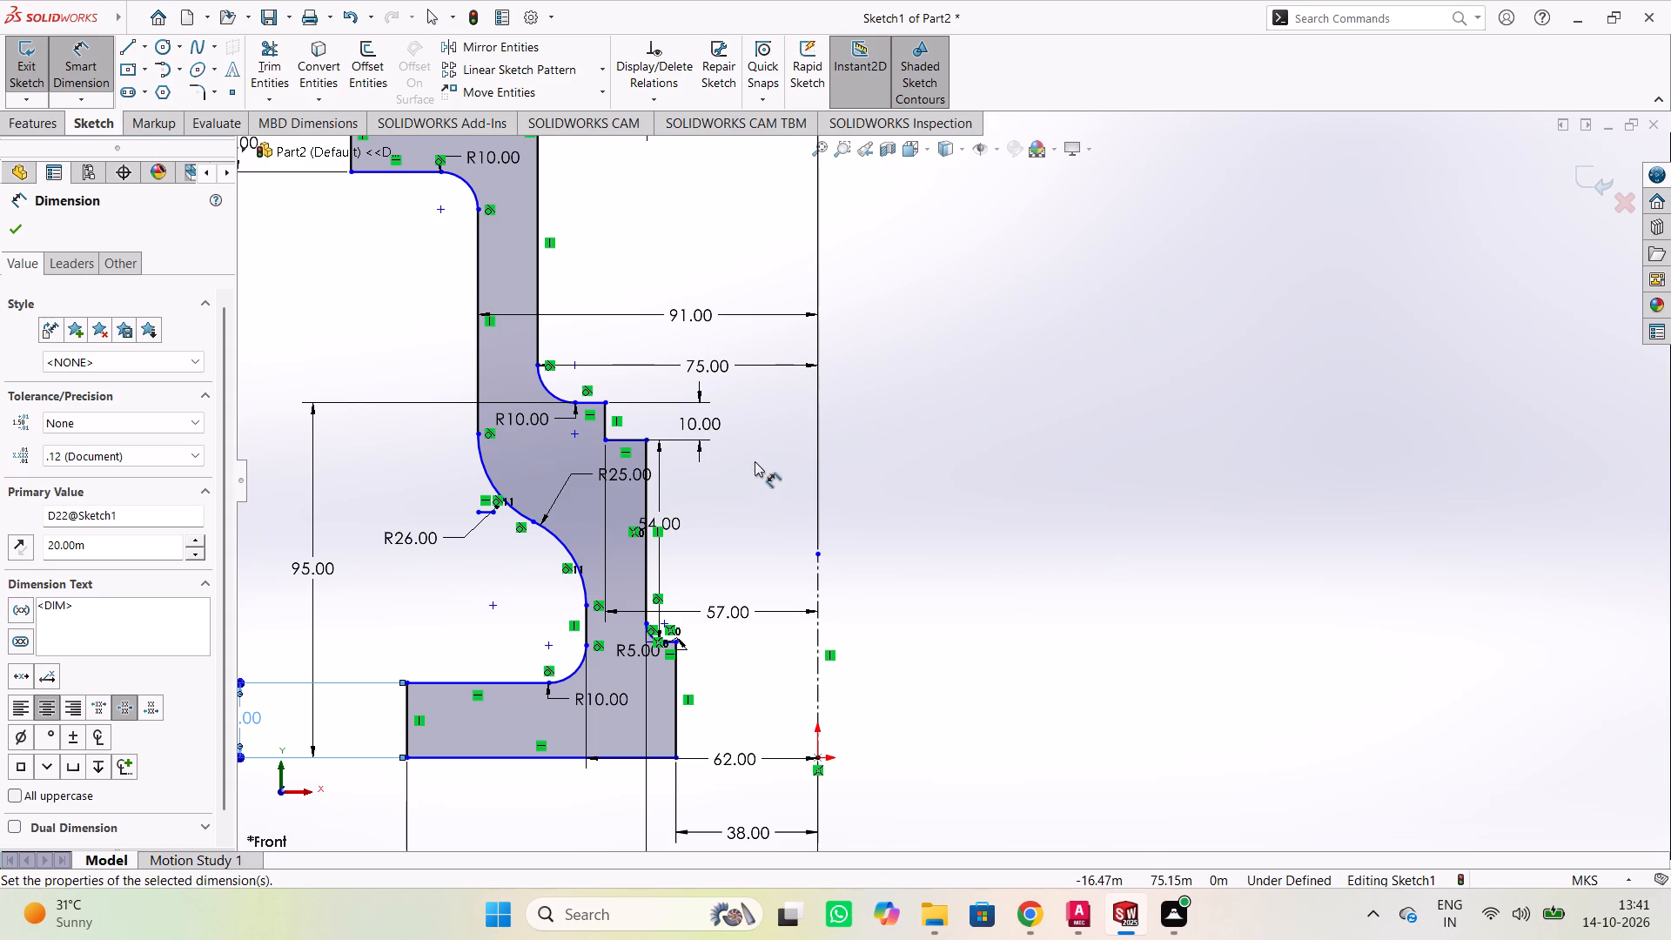
scroll(733, 419, "down", 2)
scroll(734, 419, "up", 3)
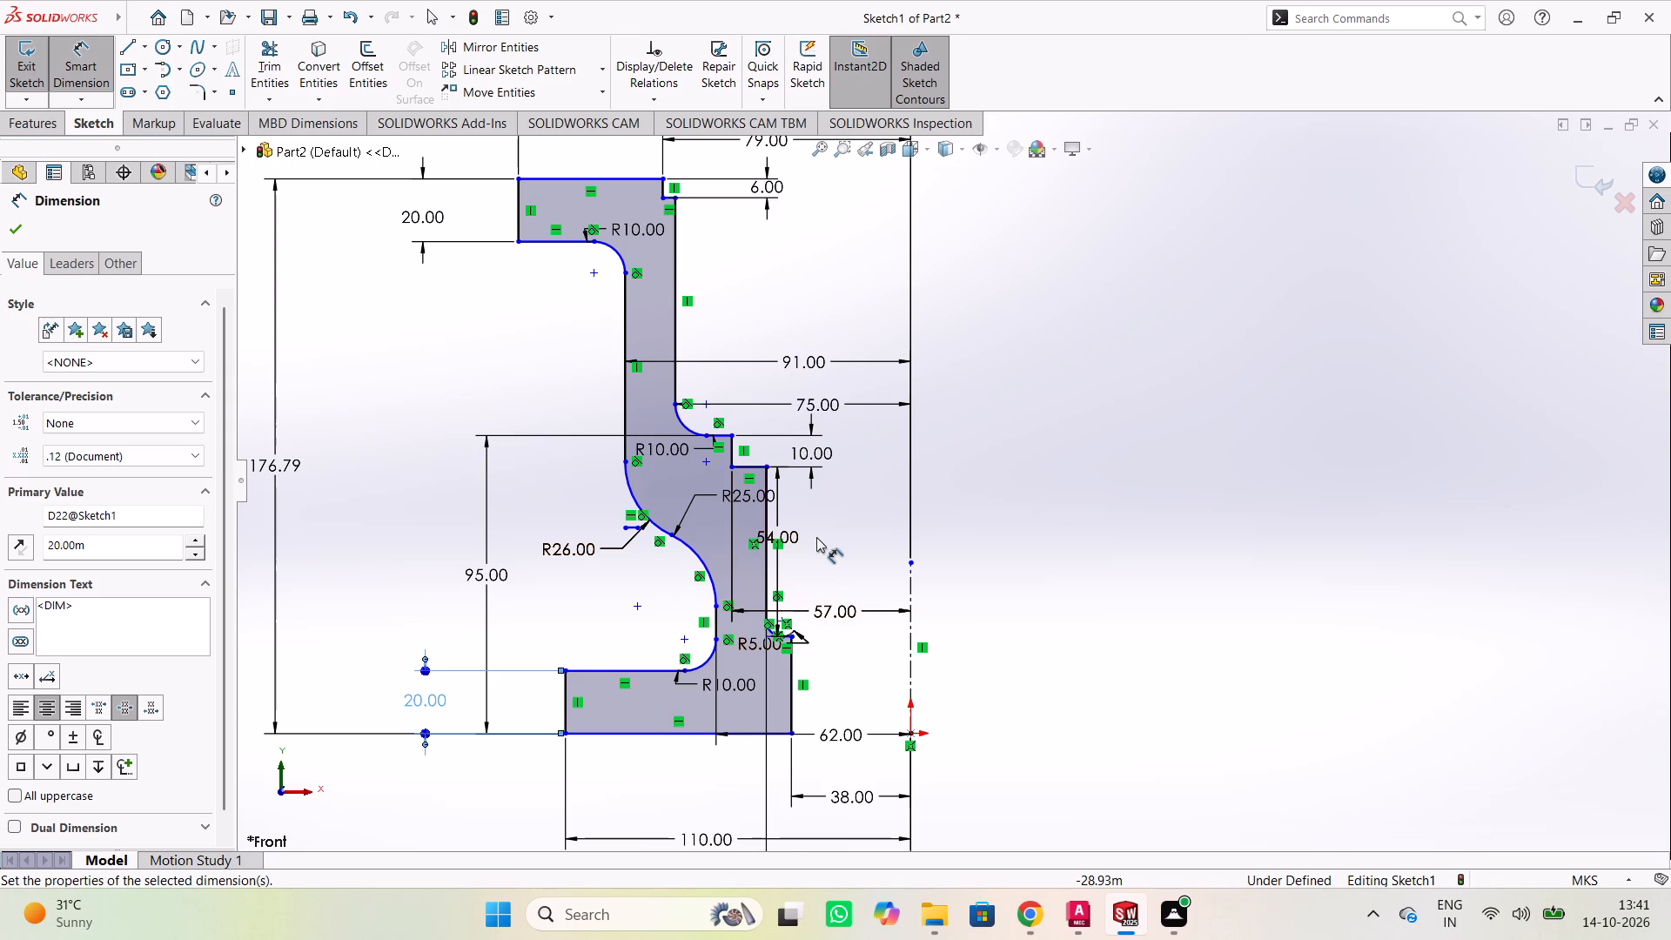
scroll(815, 538, "down", 4)
scroll(863, 596, "up", 2)
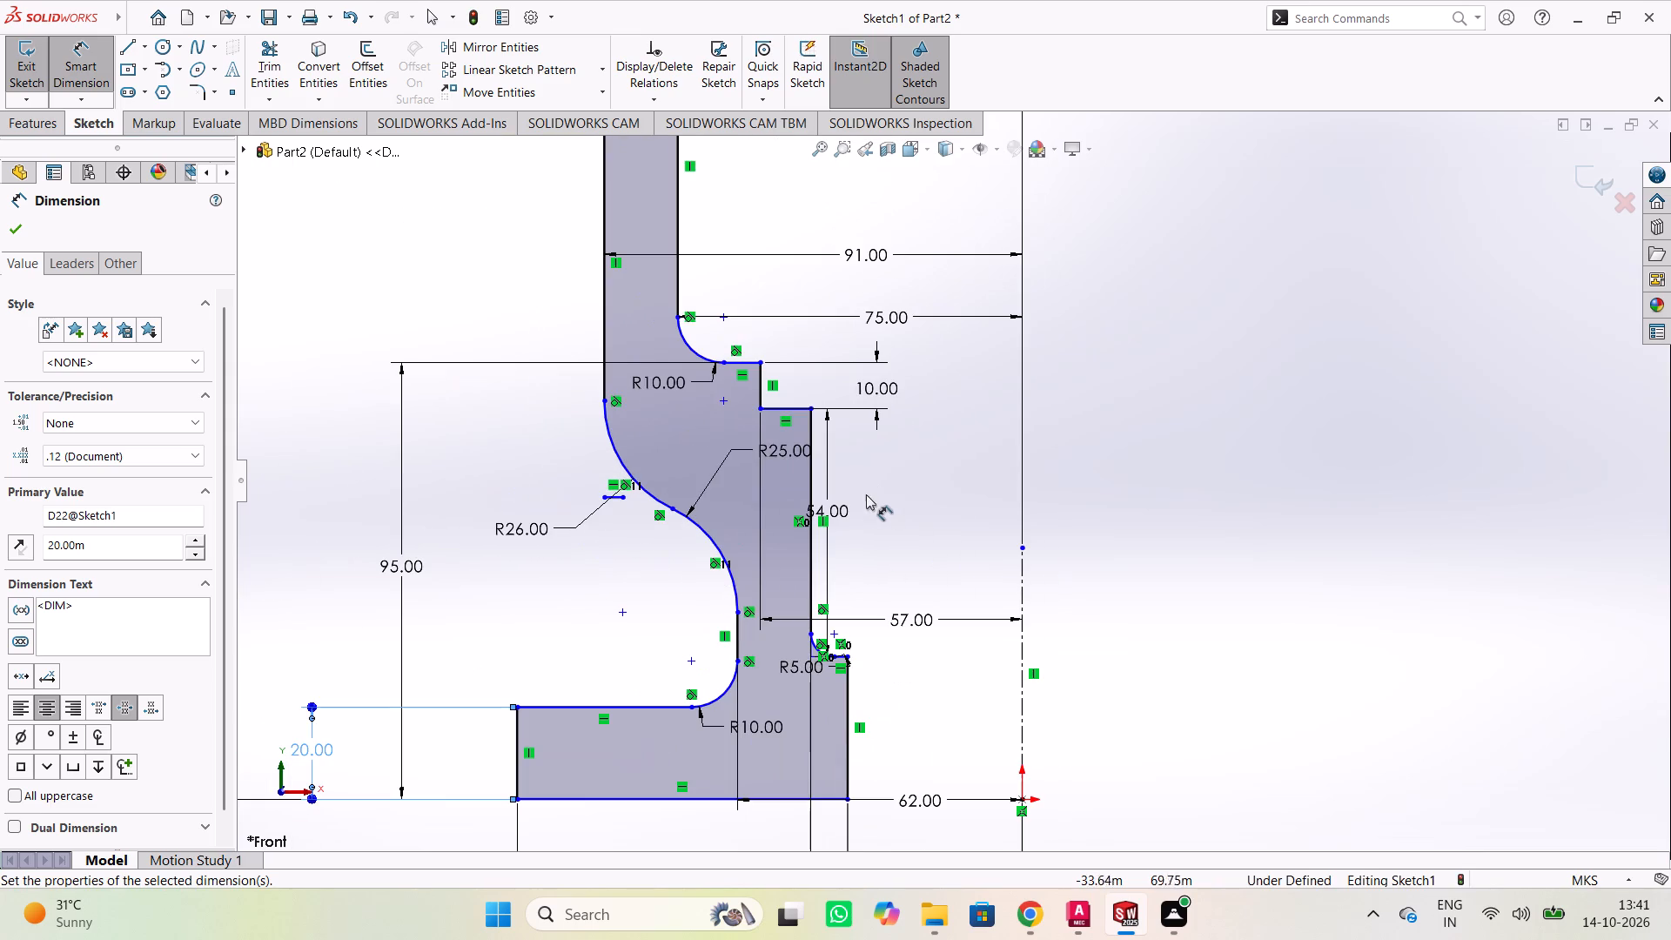
scroll(943, 687, "up", 2)
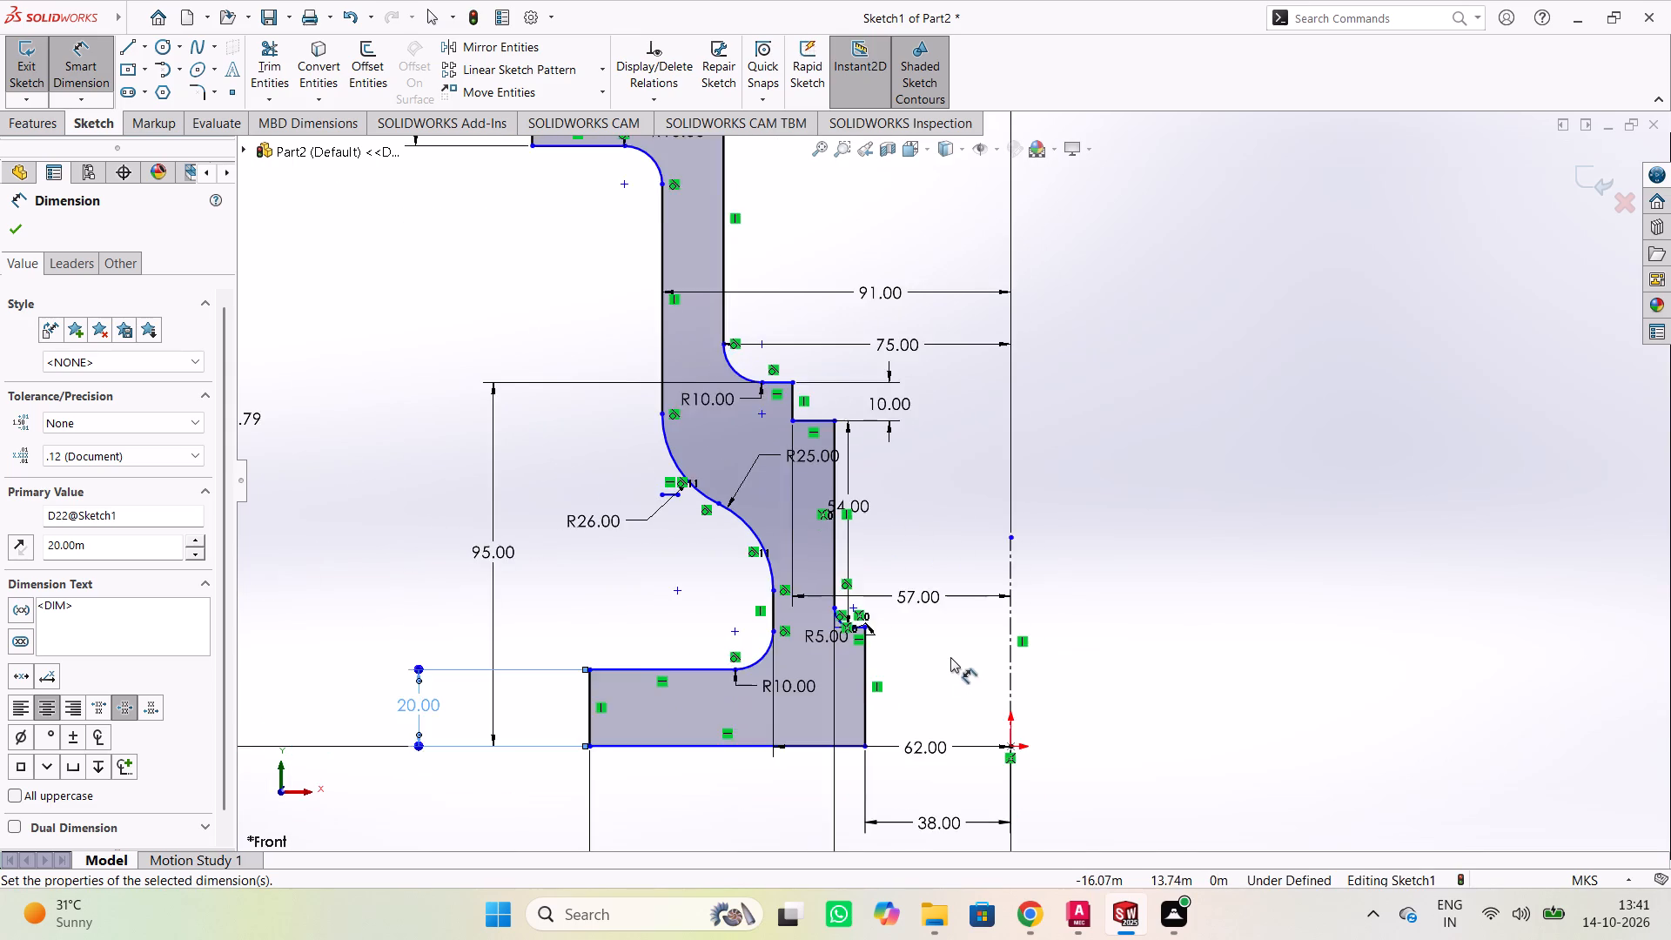
Reposition the 38 m, 62 m and 57 m centerline-distance dimensions higher, closer to the bore edges and steps they belong to.
left_click_drag(933, 763, 948, 701)
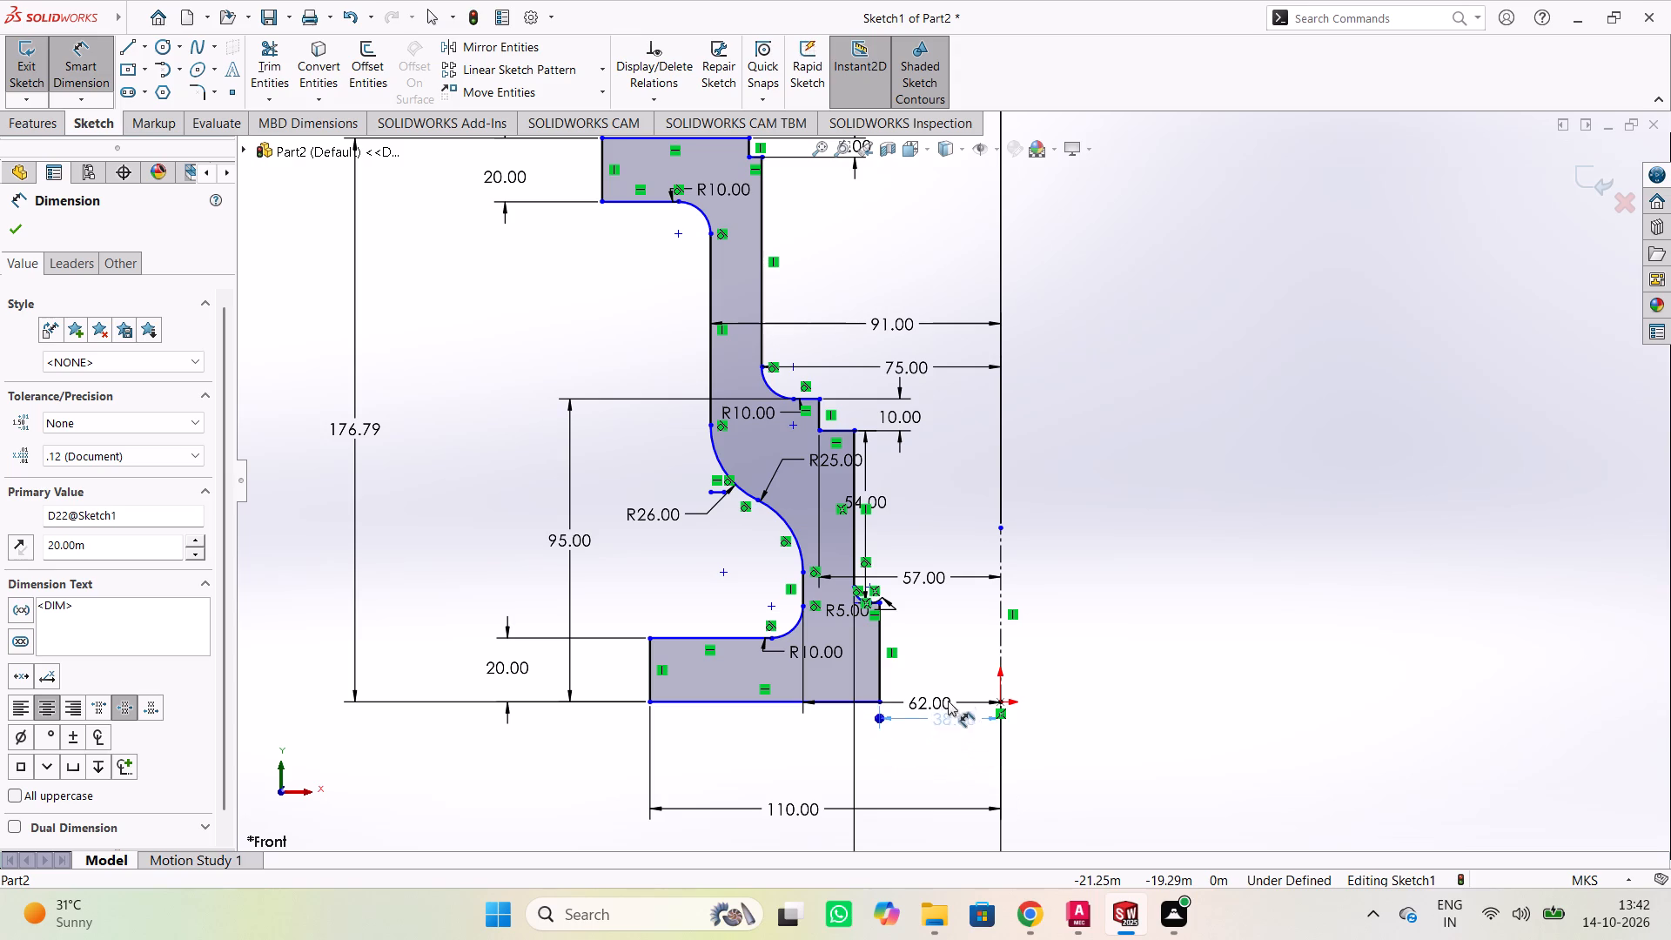
left_click_drag(948, 701, 948, 637)
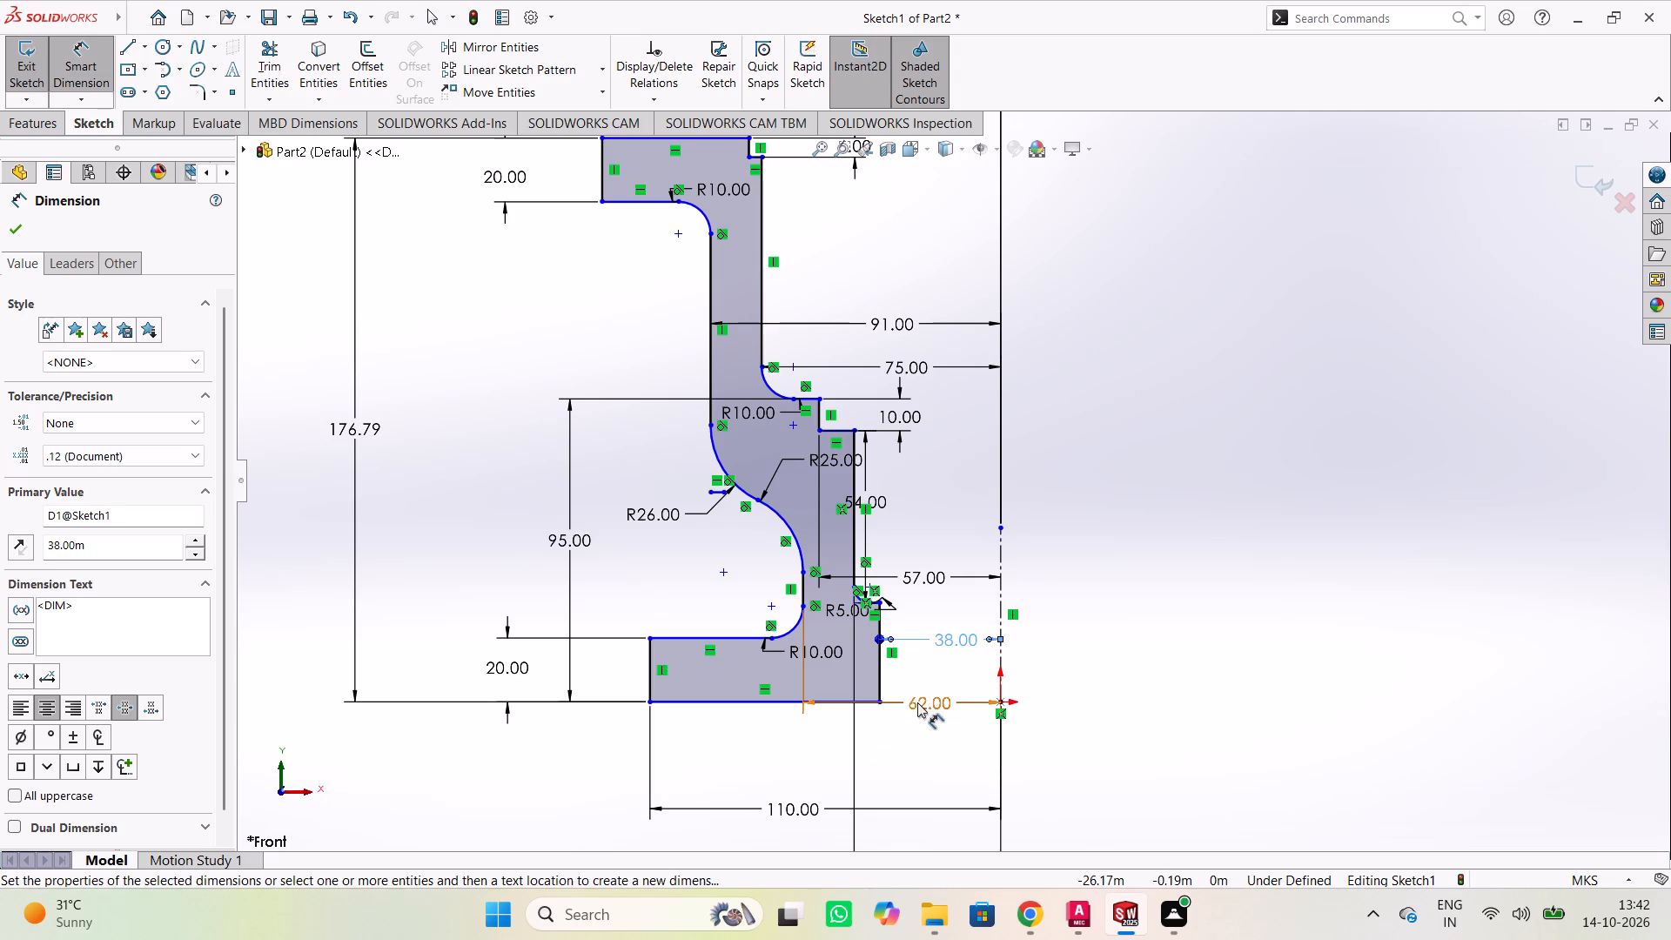
left_click_drag(917, 702, 930, 610)
left_click_drag(922, 576, 946, 420)
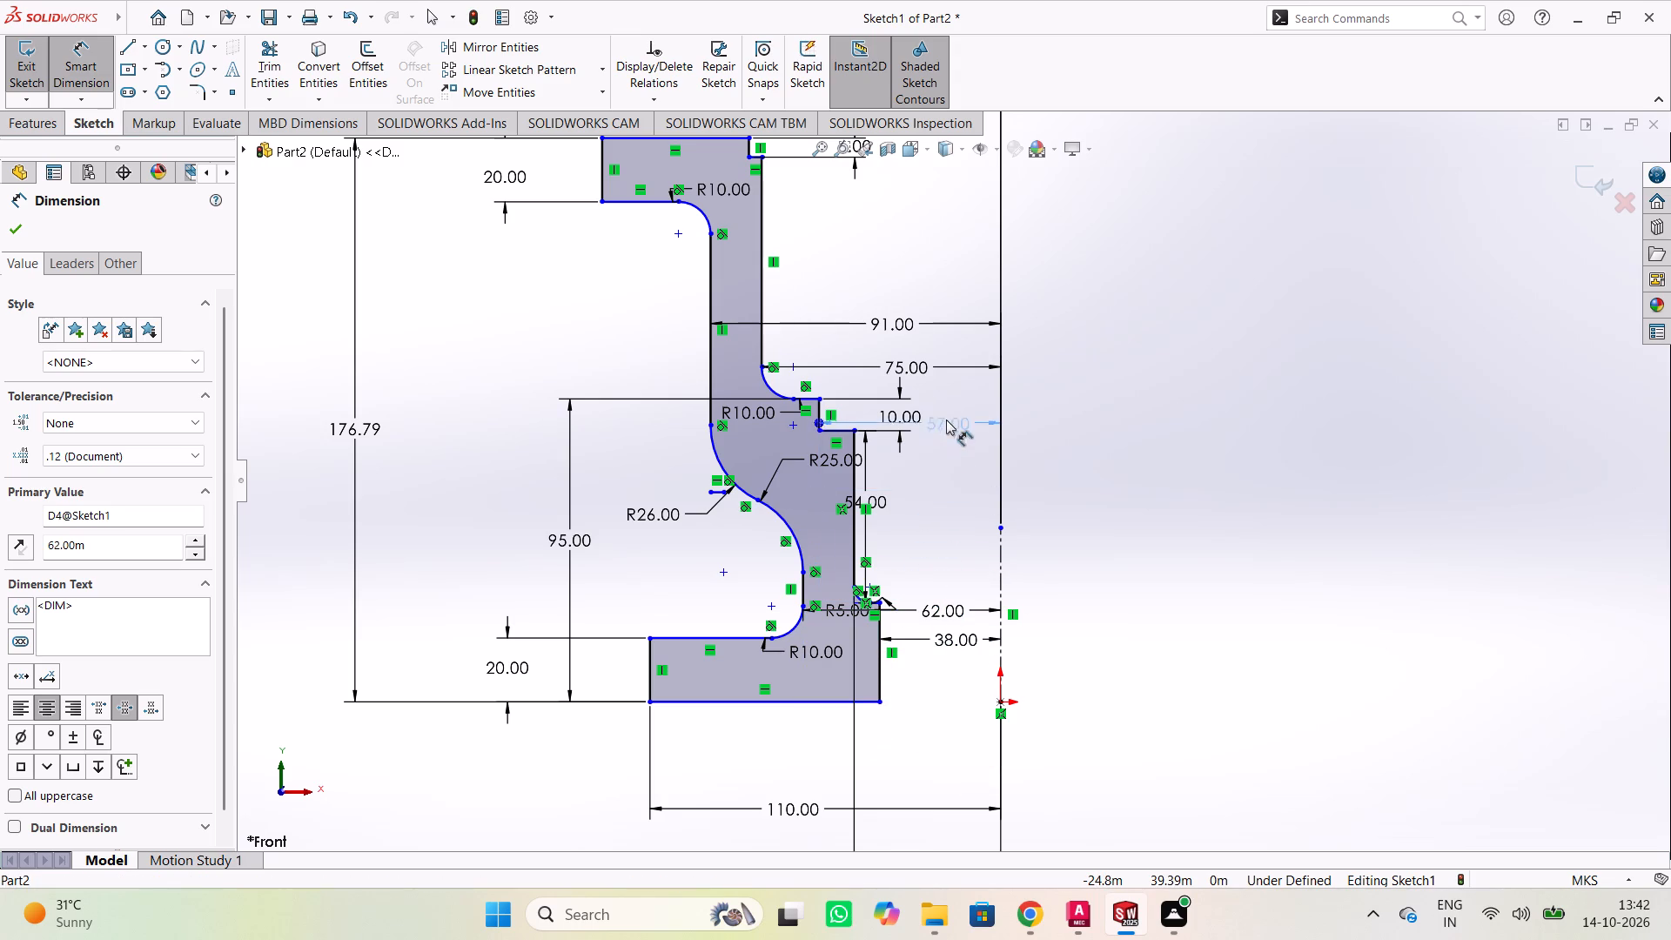
left_click_drag(946, 420, 948, 418)
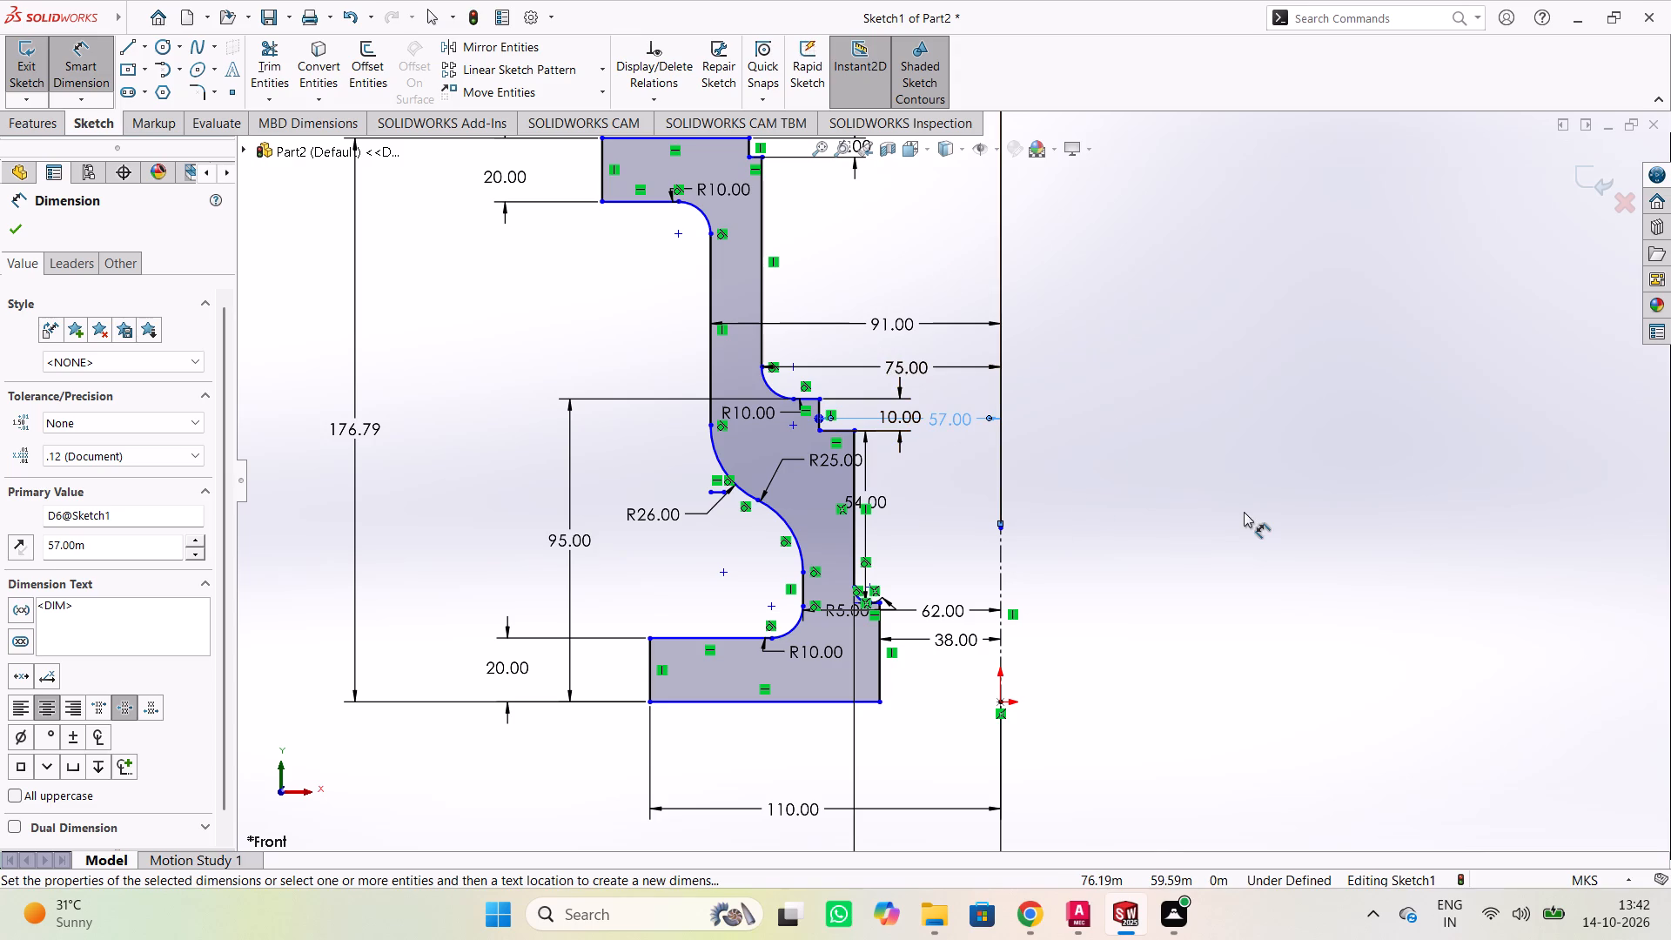
Examine the full profile's dimensions, from the bottom flange and bore steps up to the neck and top flange.
scroll(1017, 576, "down", 2)
scroll(972, 583, "up", 1)
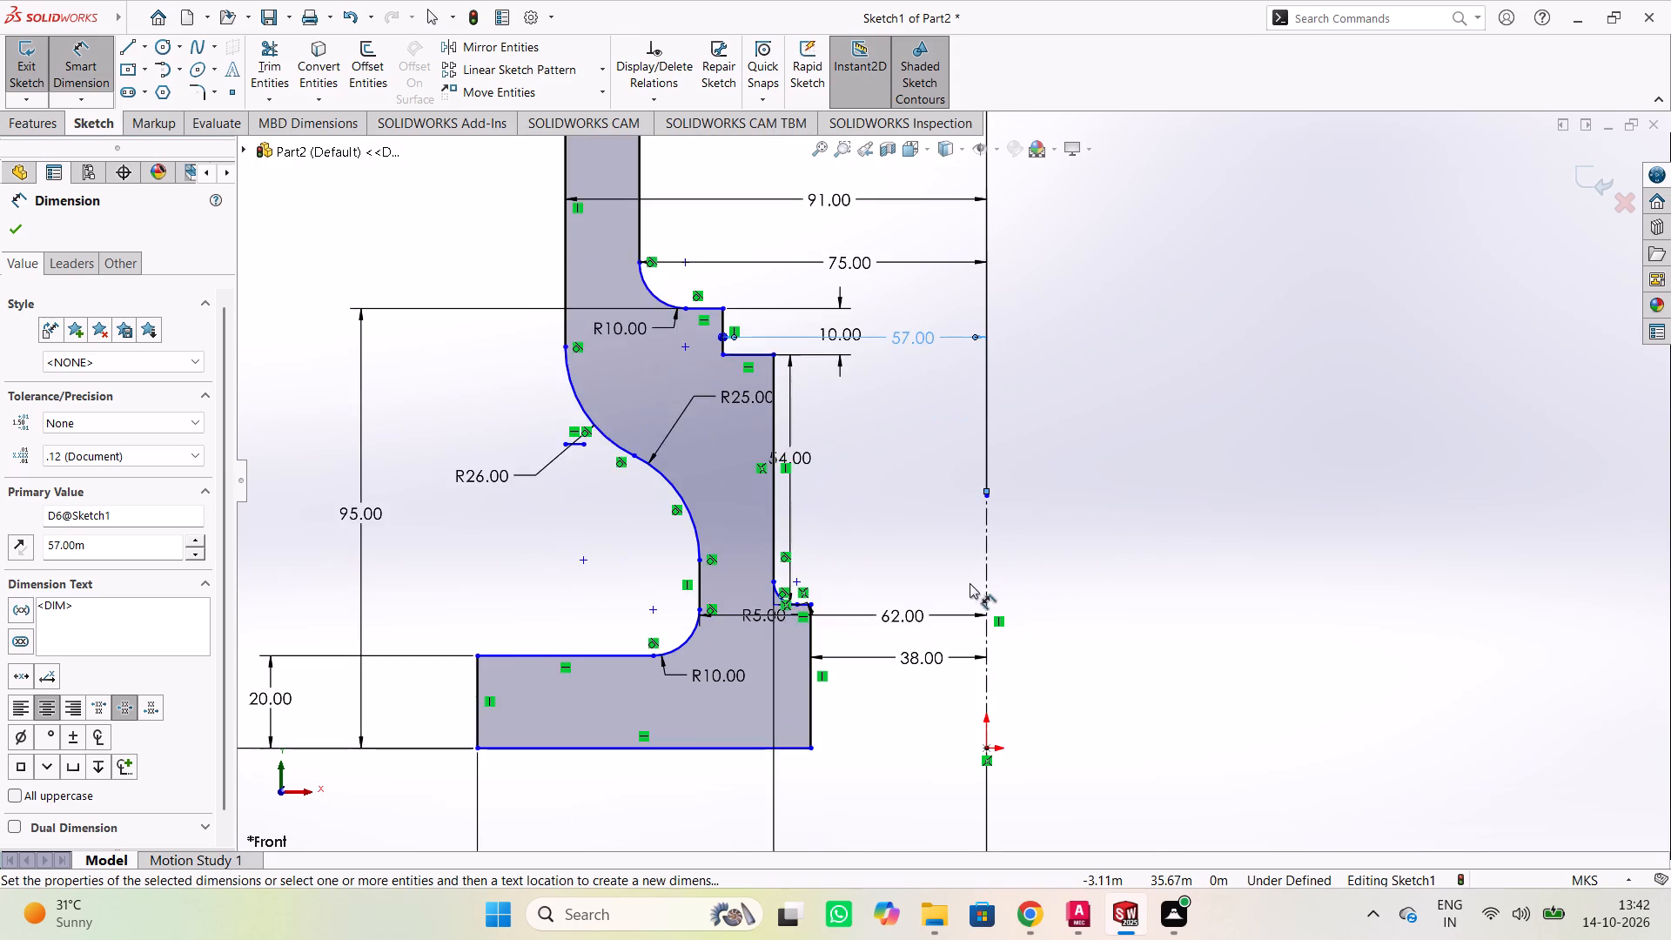
scroll(935, 574, "down", 2)
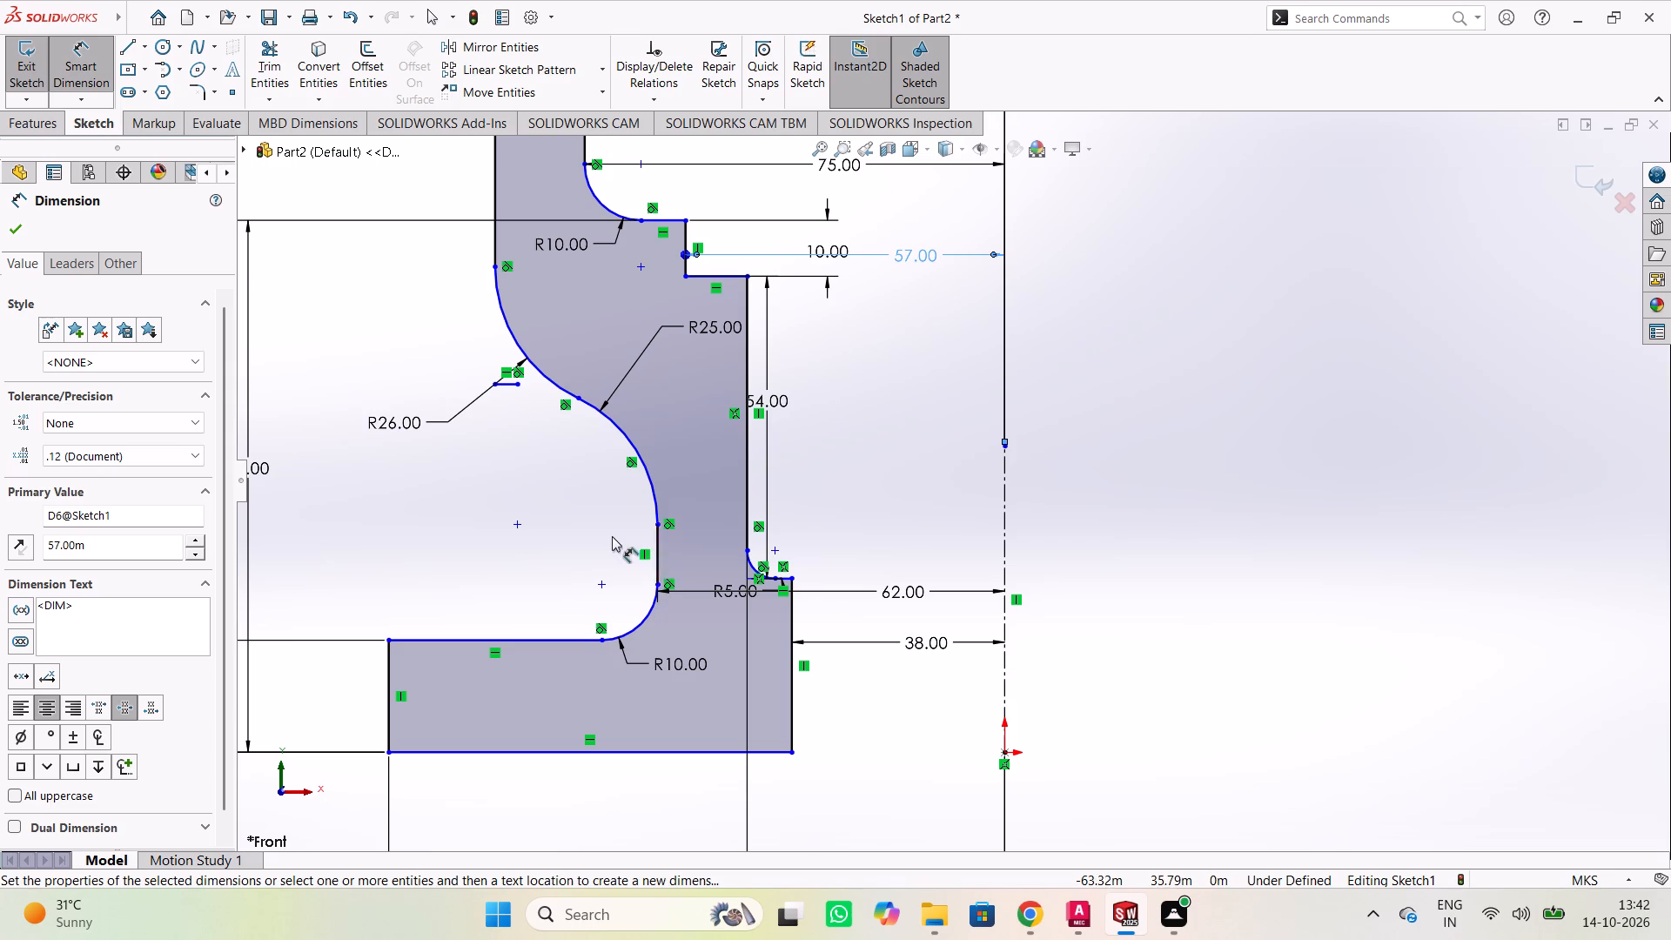
scroll(598, 529, "down", 3)
scroll(597, 529, "up", 8)
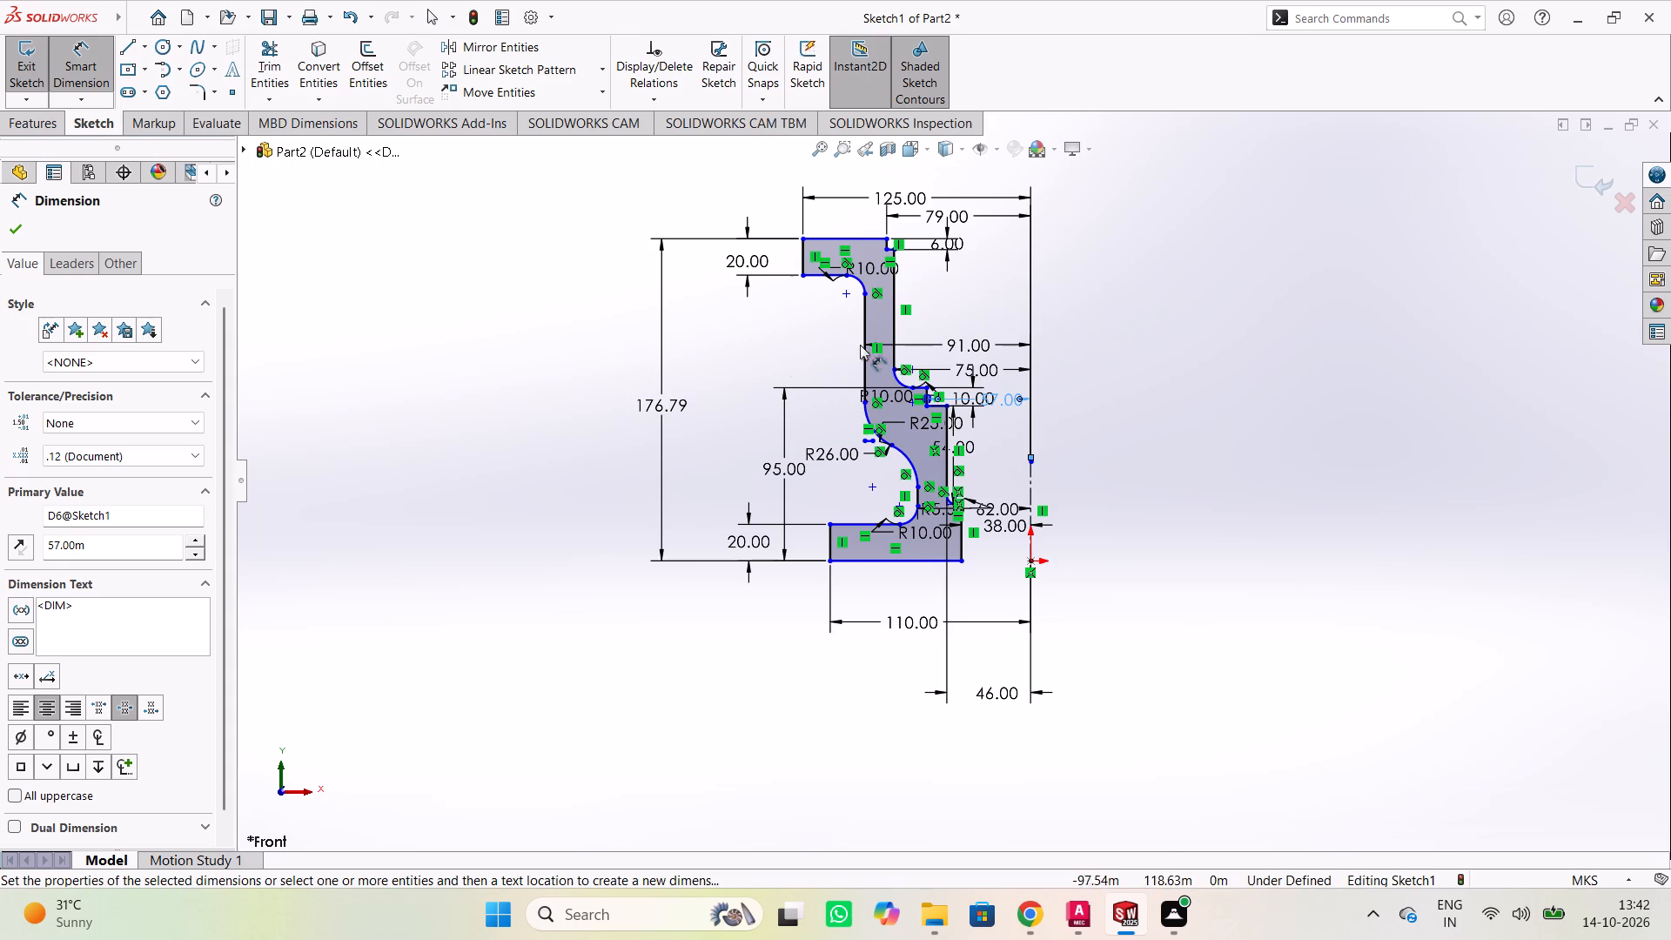
scroll(866, 343, "down", 5)
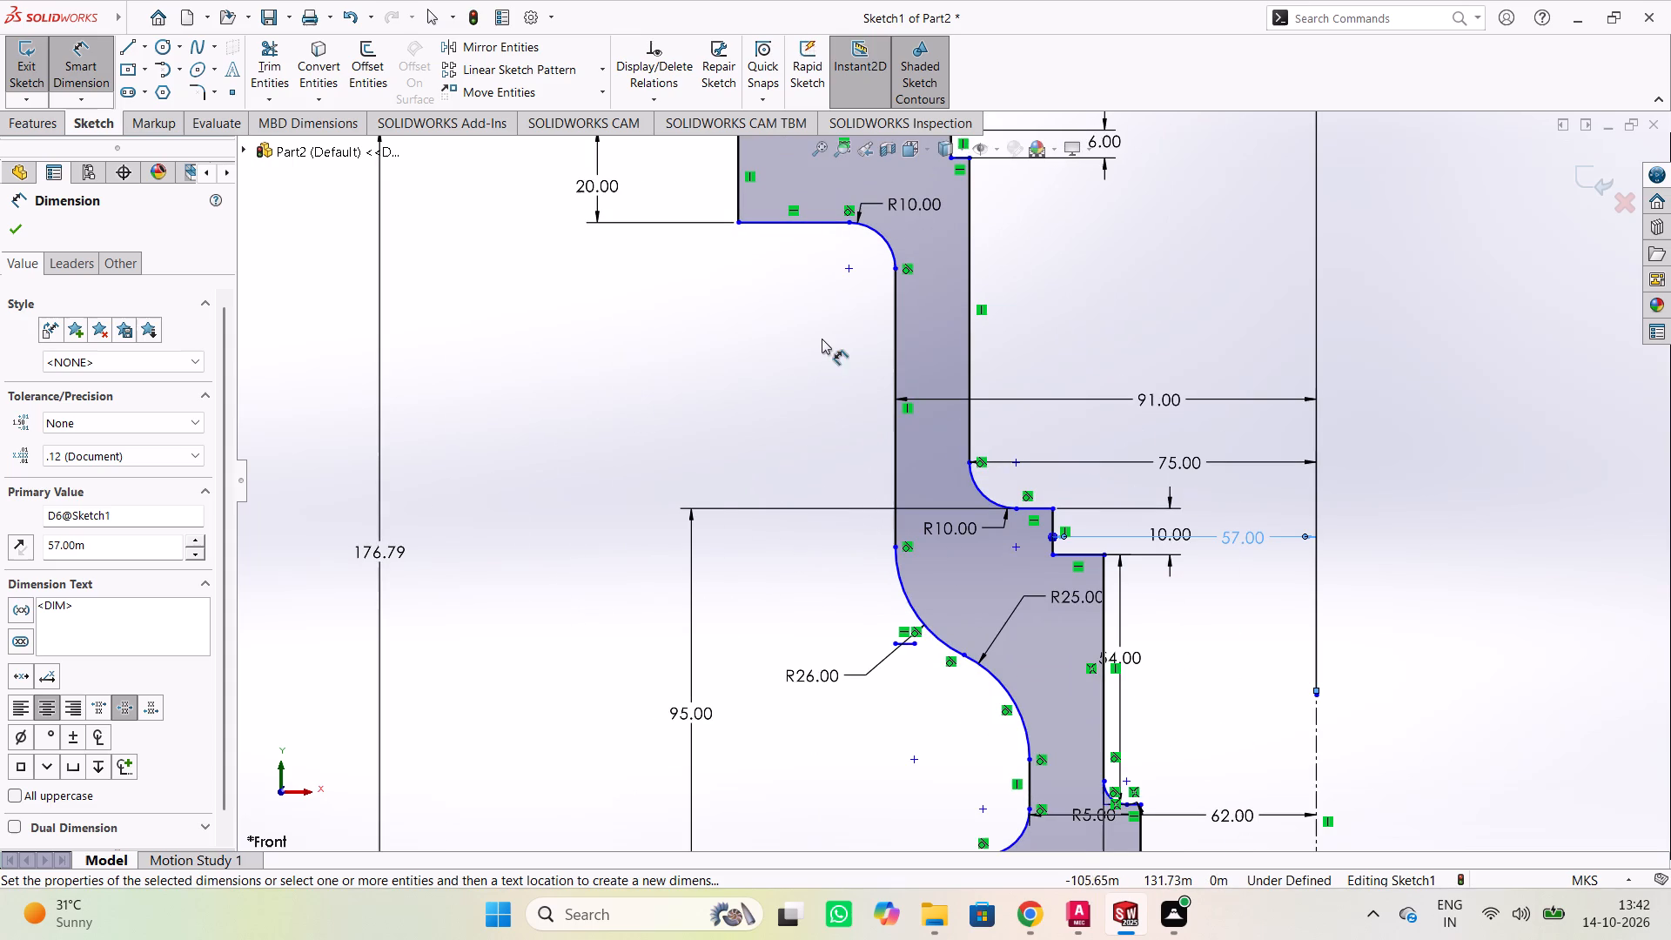
scroll(798, 341, "up", 1)
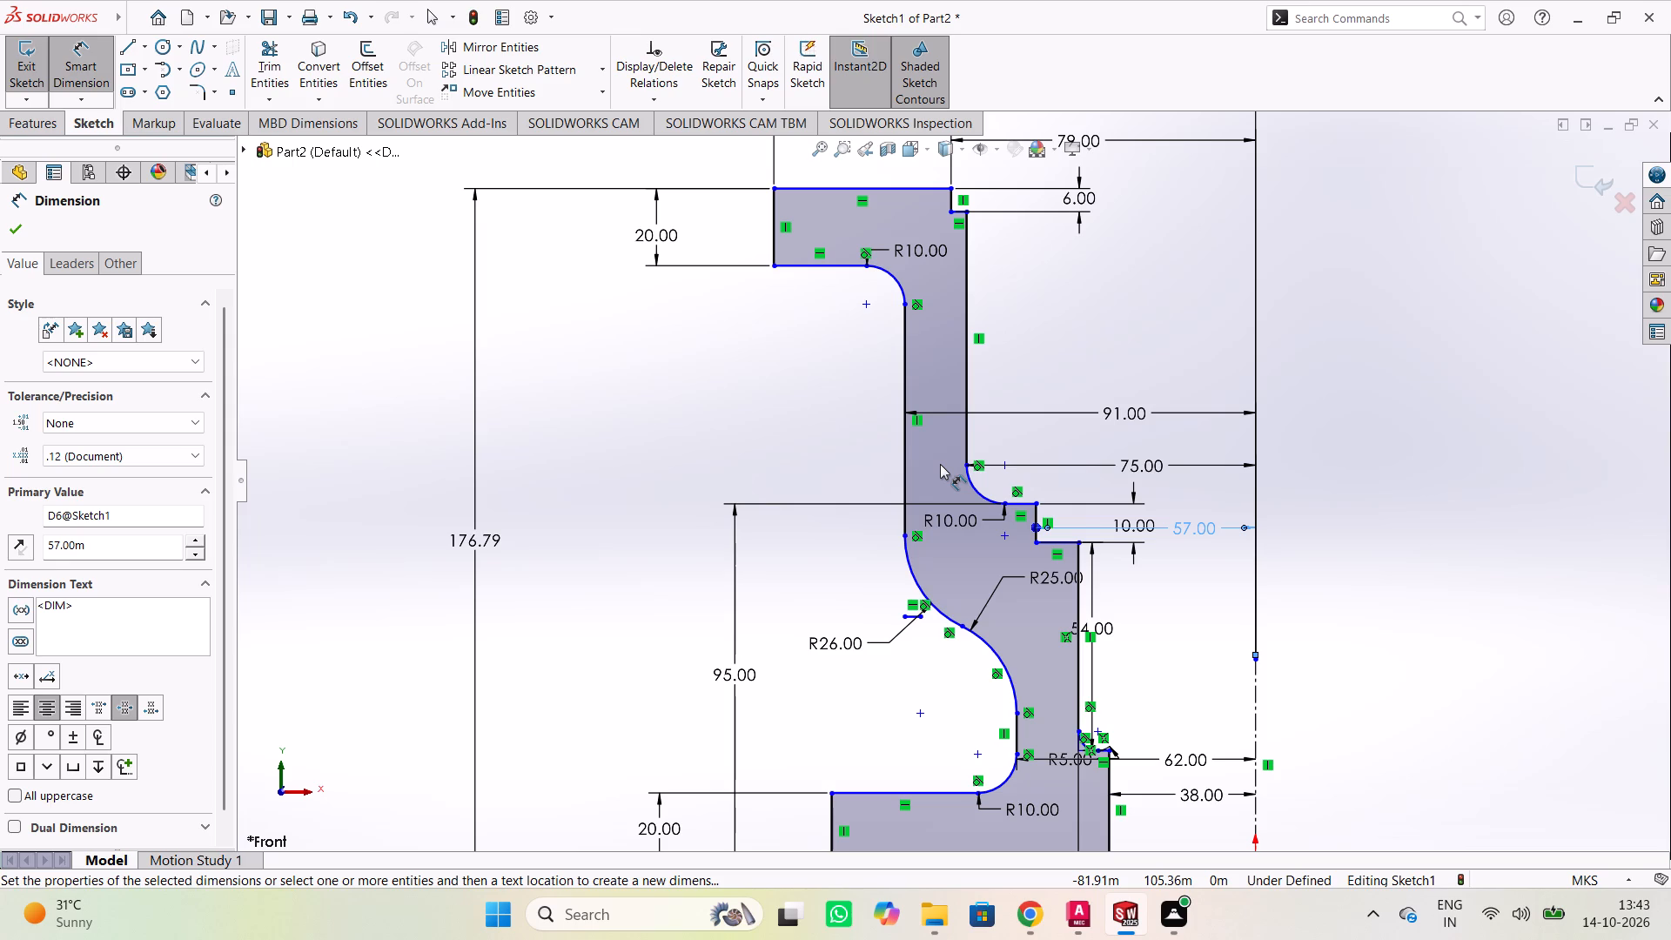
scroll(647, 368, "down", 1)
scroll(639, 358, "up", 2)
Delete the profile's overall height dimension.
key("Escape")
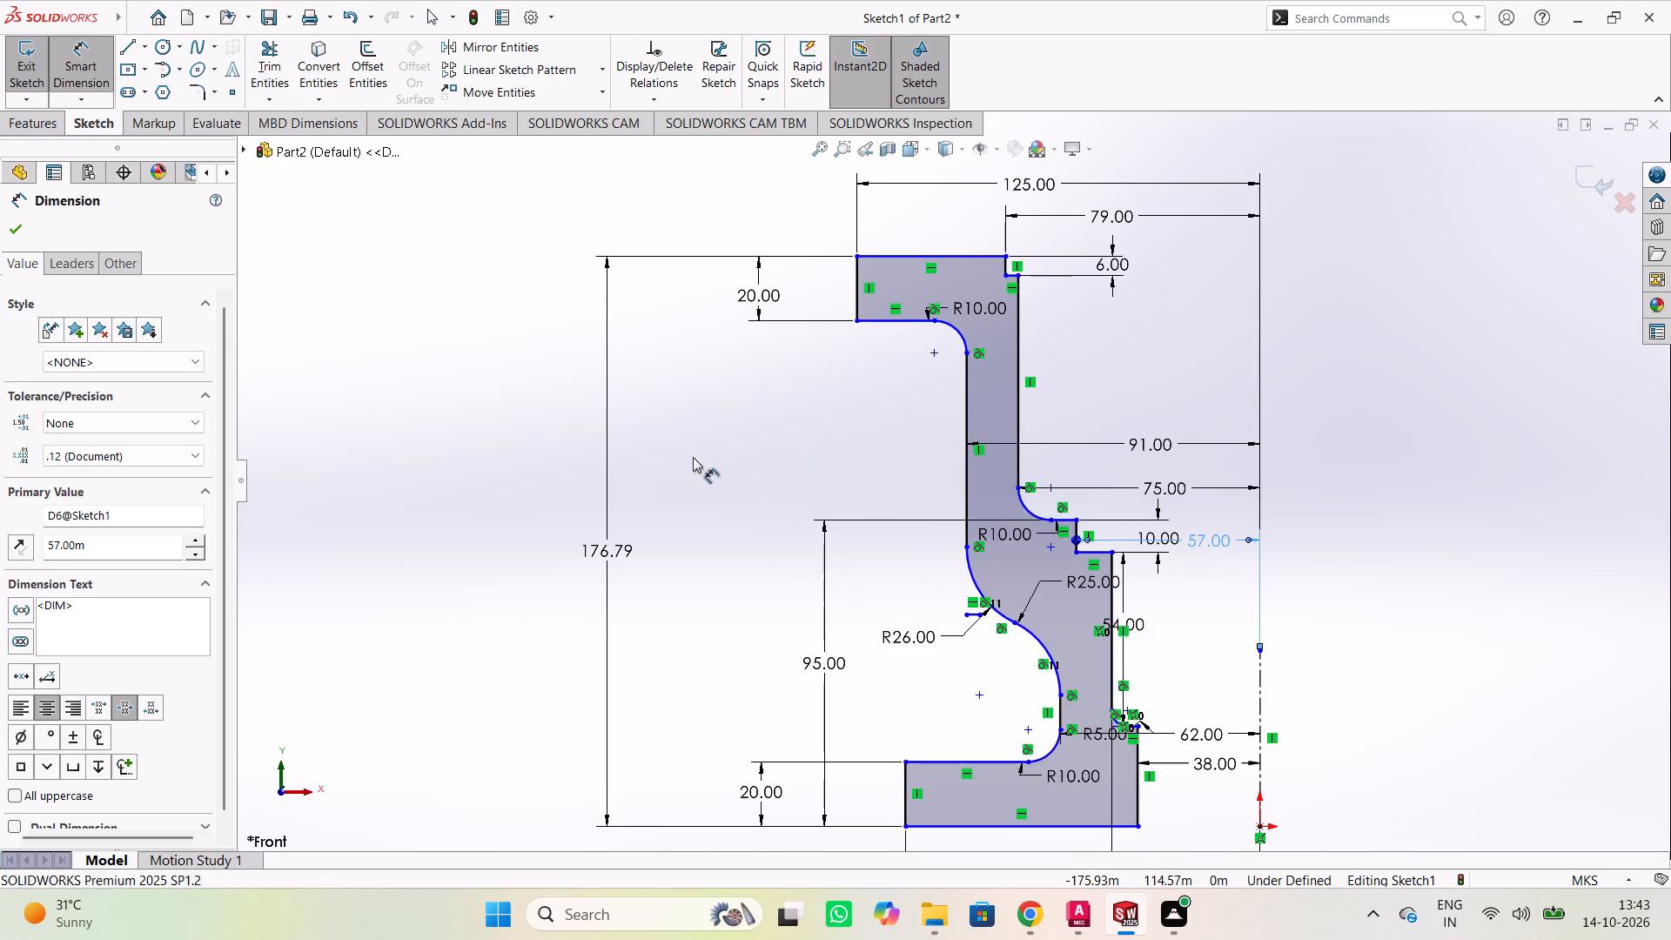
left_click_drag(723, 487, 499, 513)
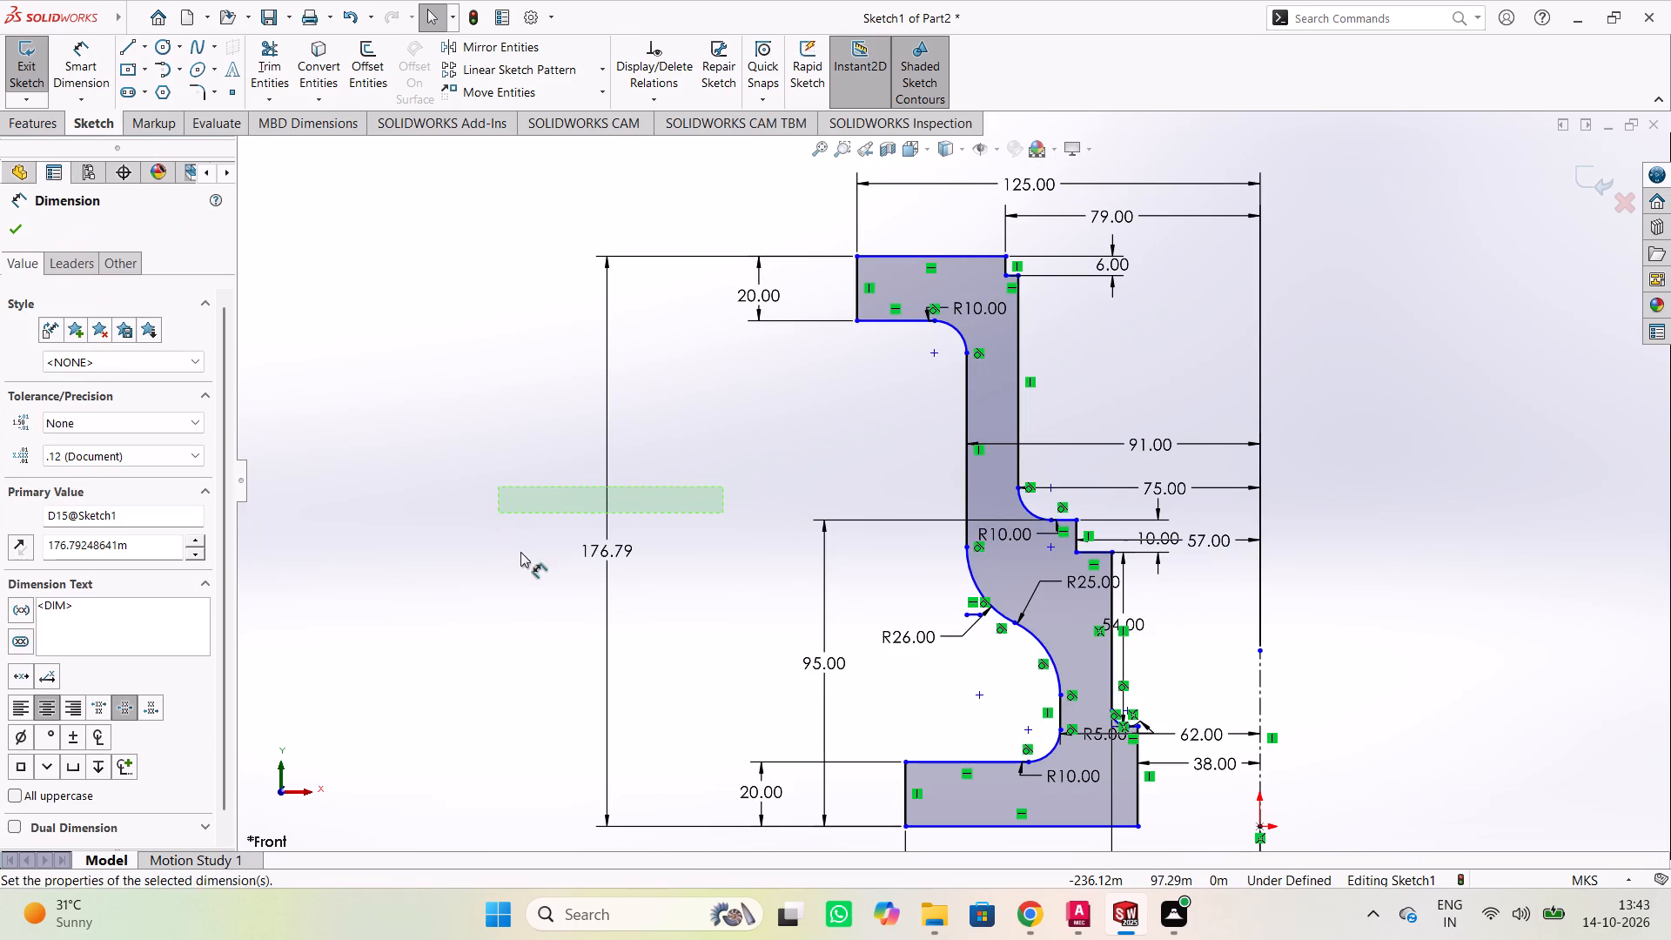
key("Delete")
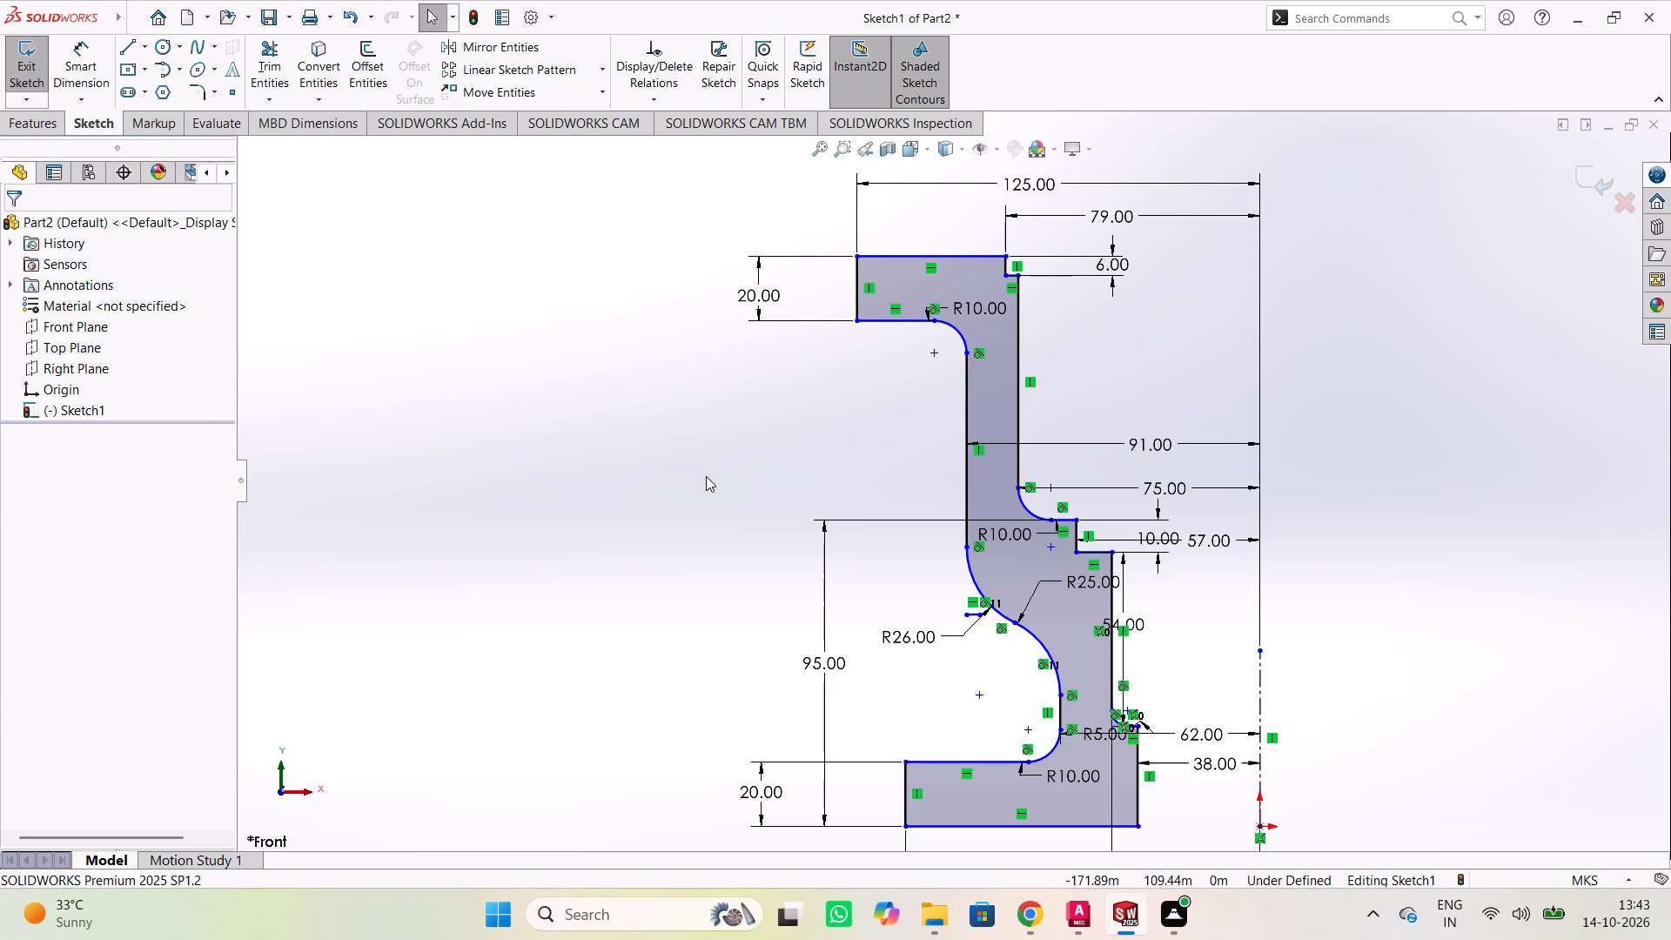
Dimension the vertical distance from the inner ledge above the 10 m step to the top flange's upper edge as 175 m.
right_click_drag(666, 452, 651, 446)
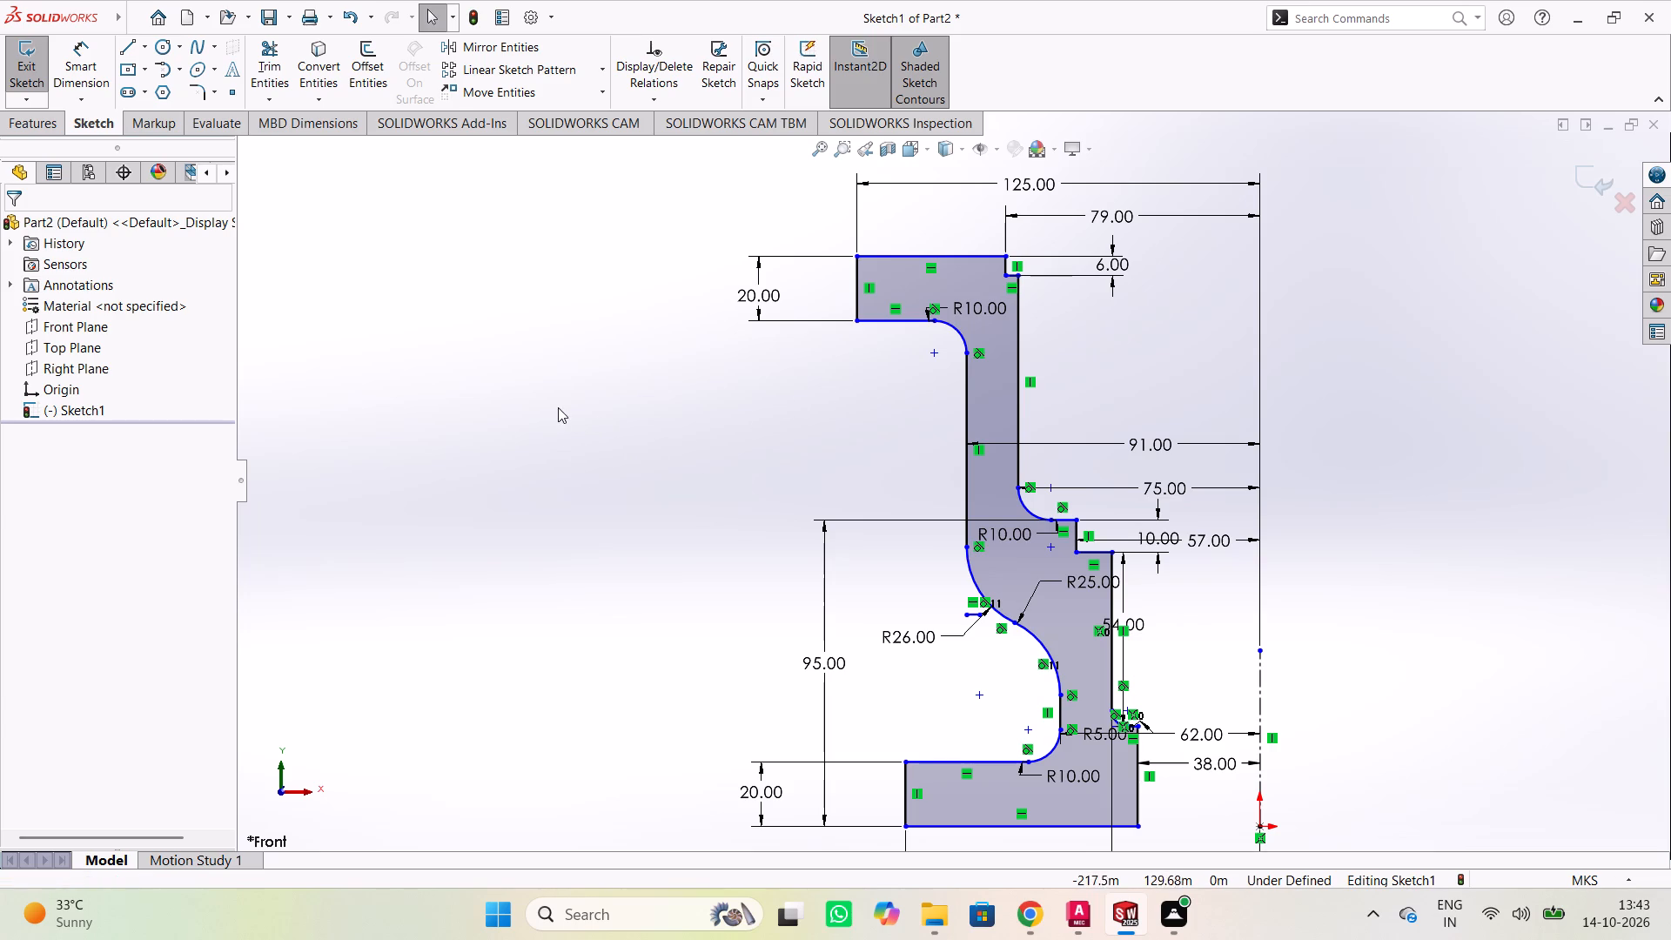
right_click(555, 406)
left_click(726, 377)
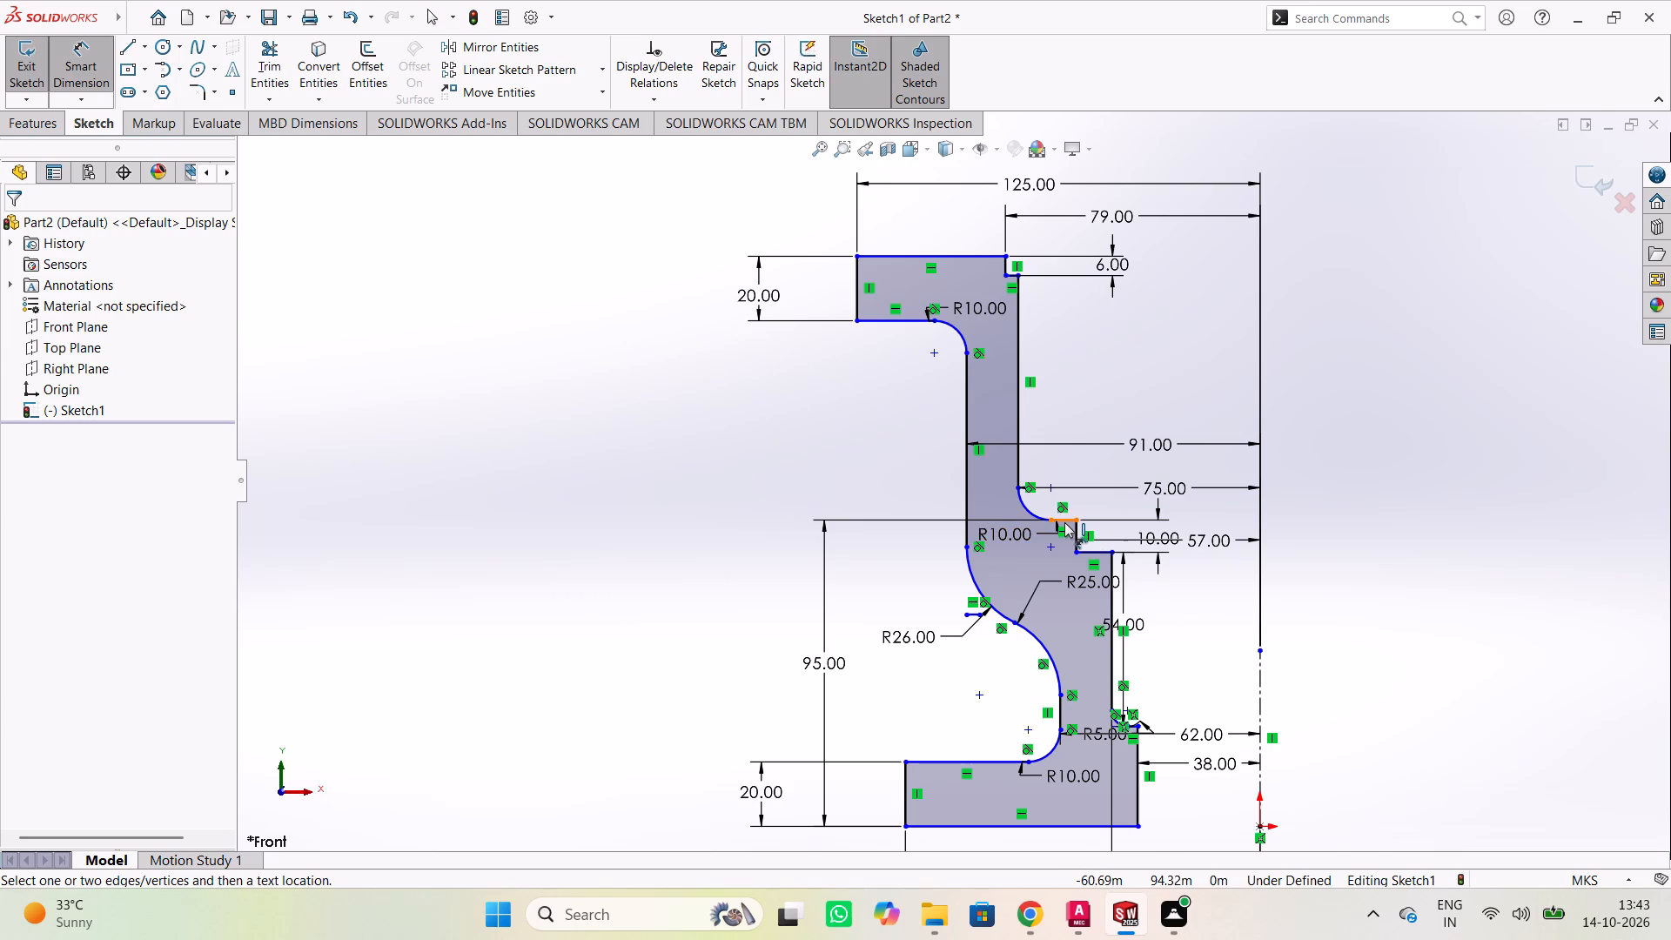
left_click(1064, 522)
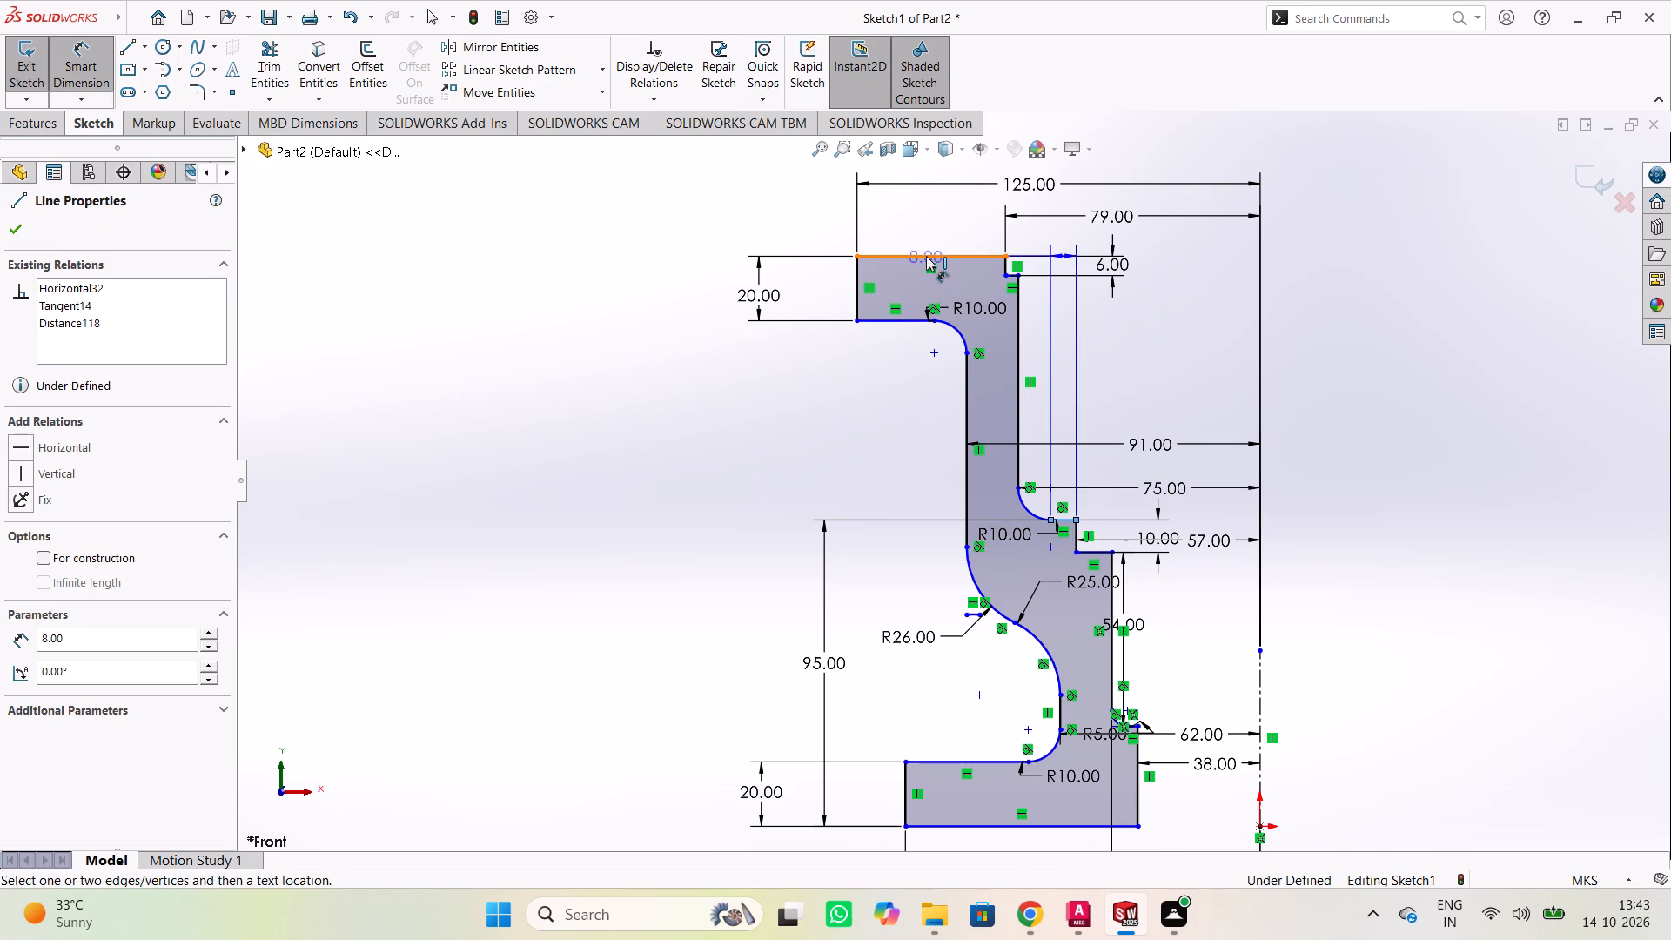
left_click(926, 256)
left_click(590, 375)
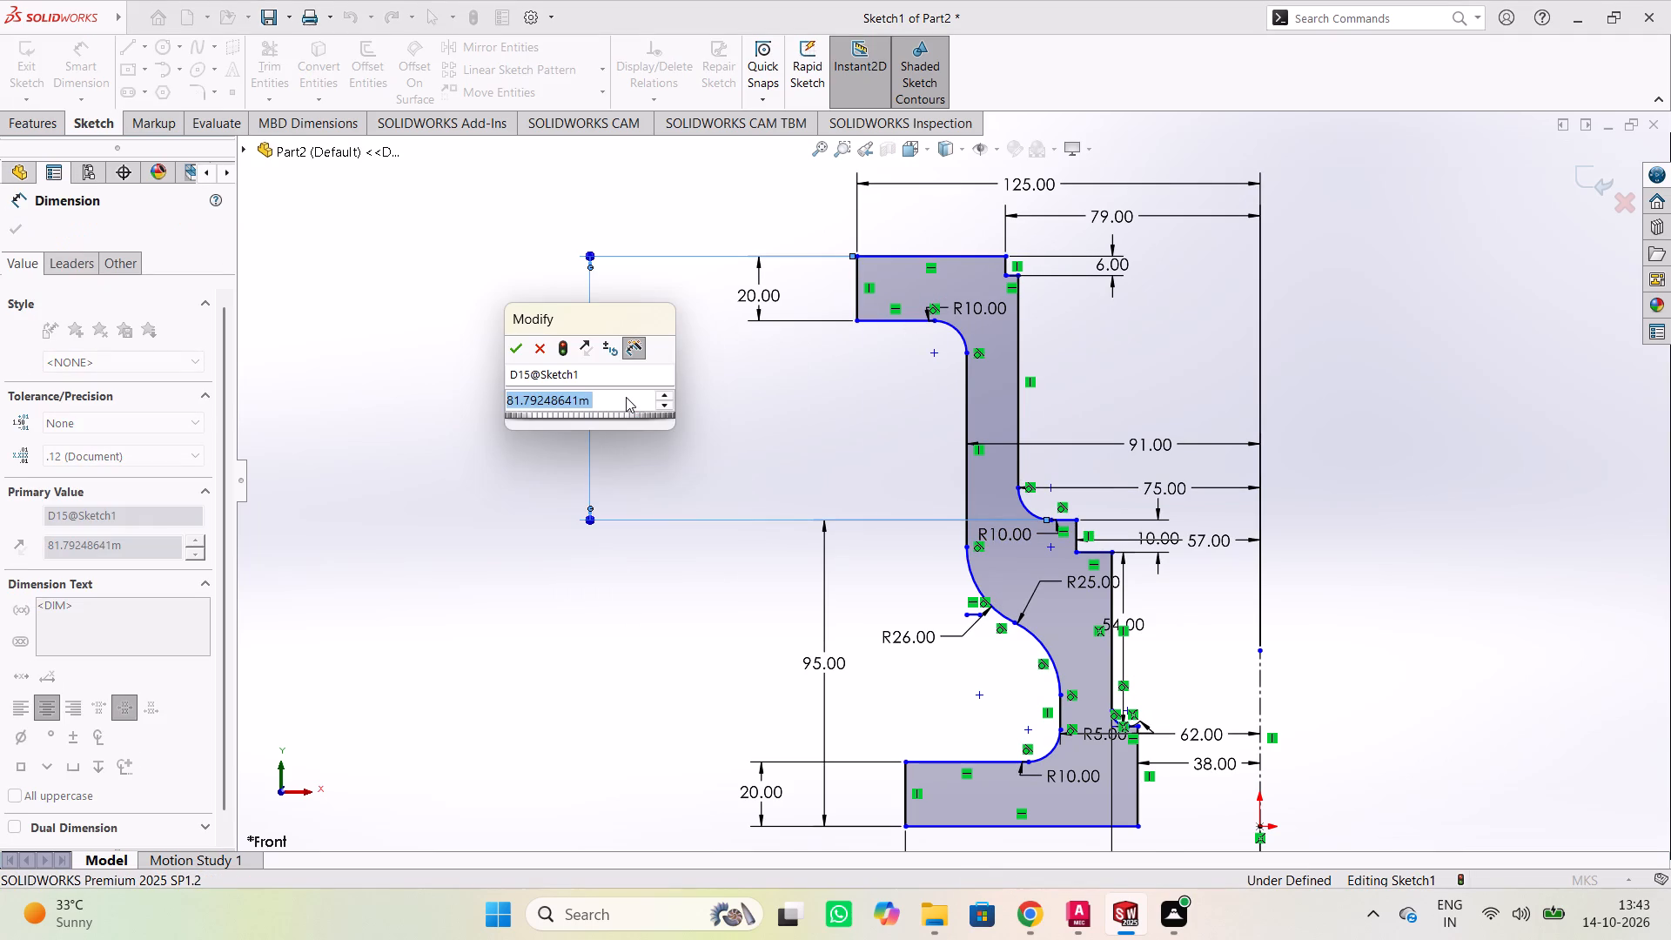
type("175")
key("Return")
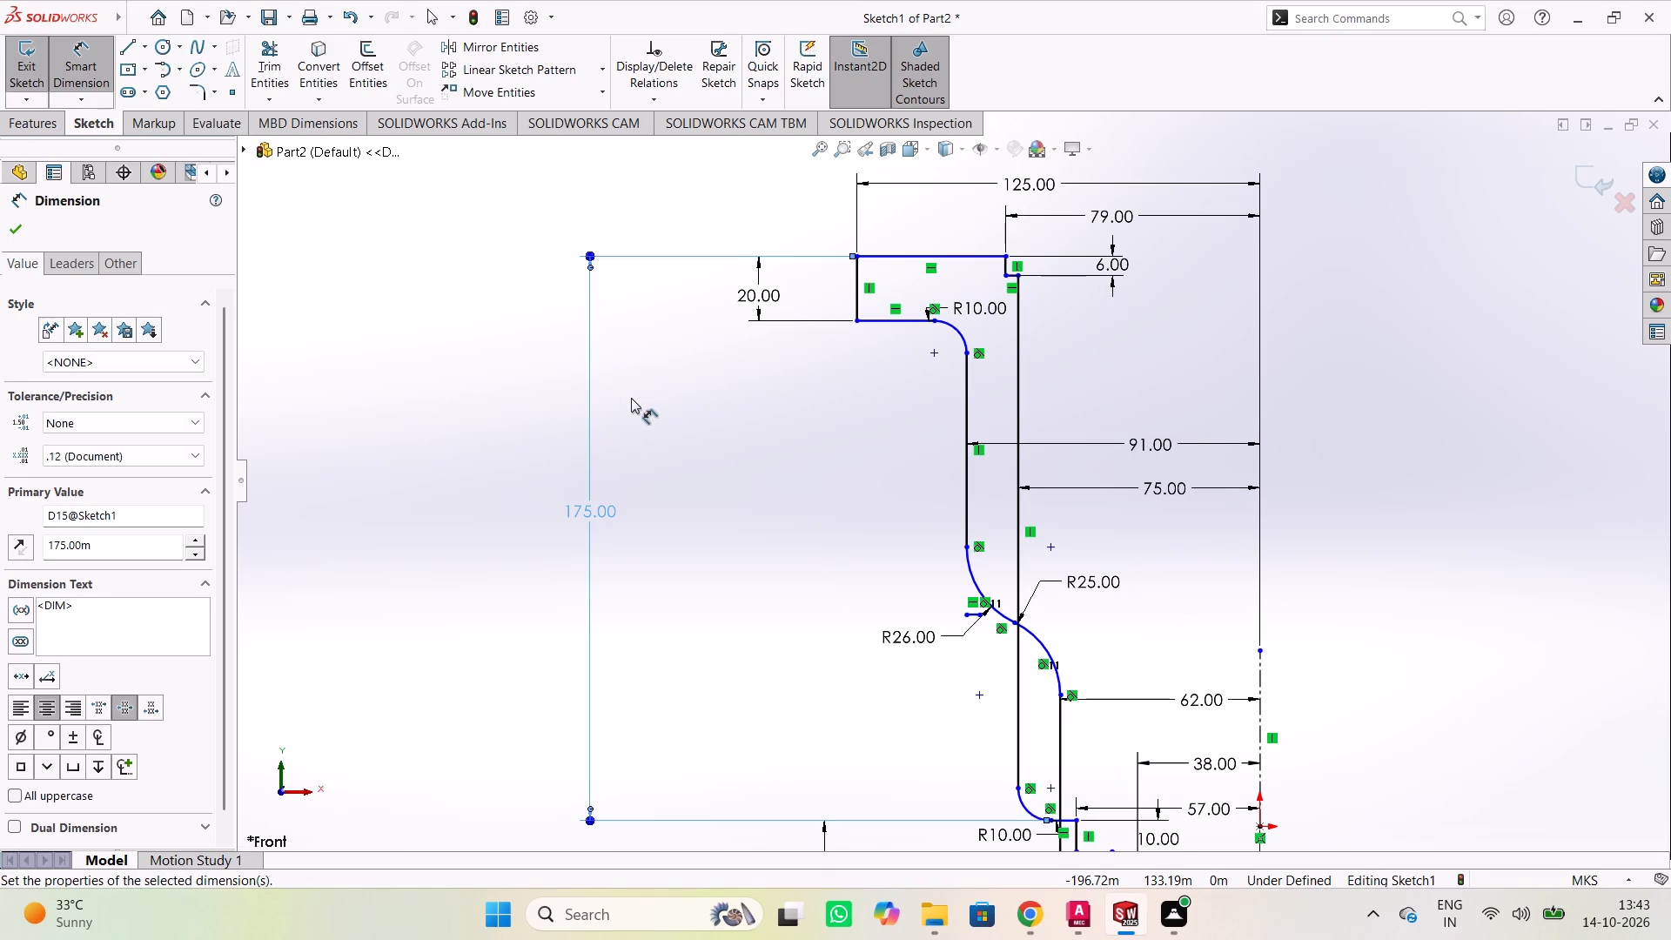
scroll(726, 486, "down", 2)
scroll(748, 488, "up", 3)
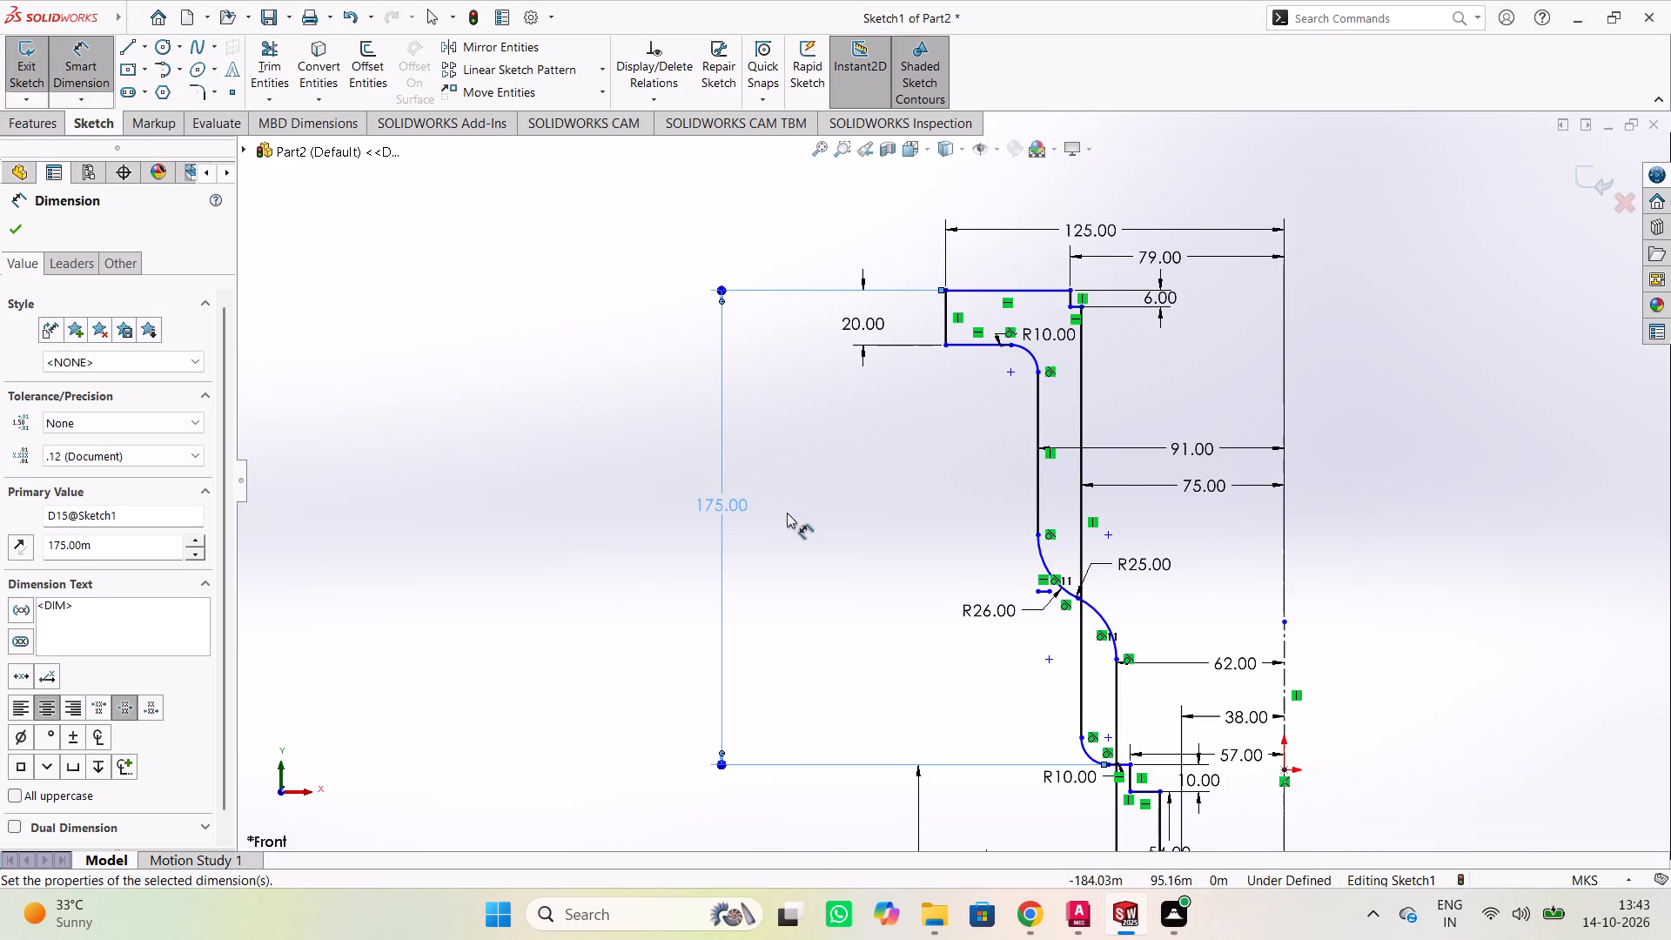
scroll(790, 510, "up", 1)
scroll(834, 509, "down", 1)
scroll(838, 494, "up", 1)
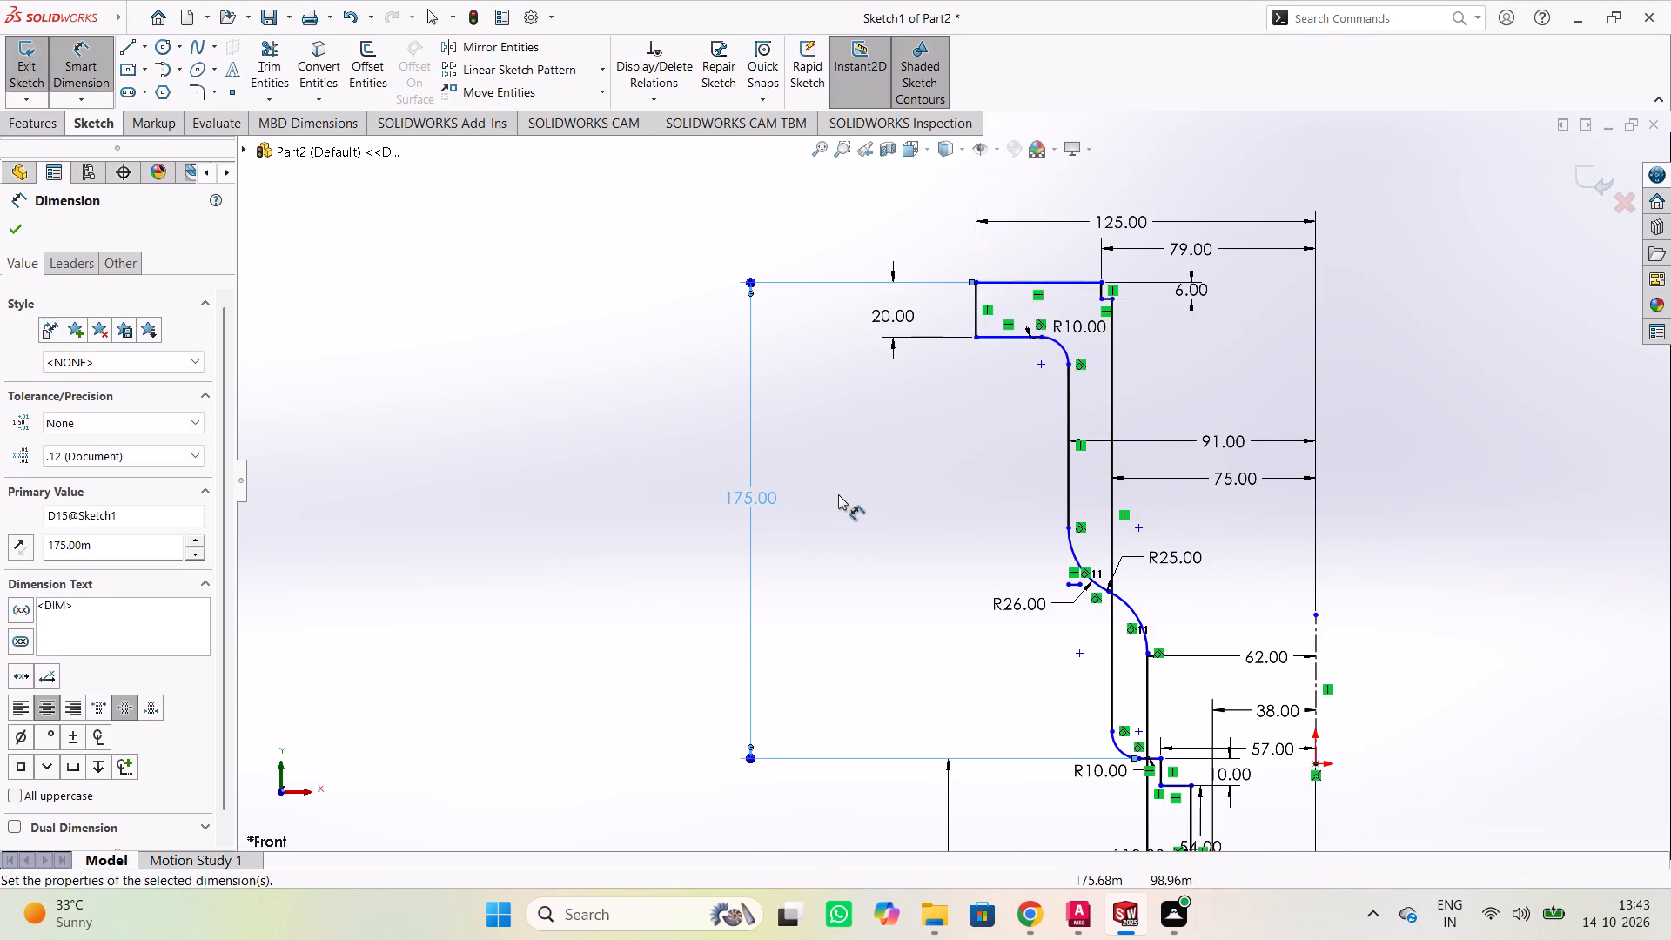
scroll(837, 493, "up", 2)
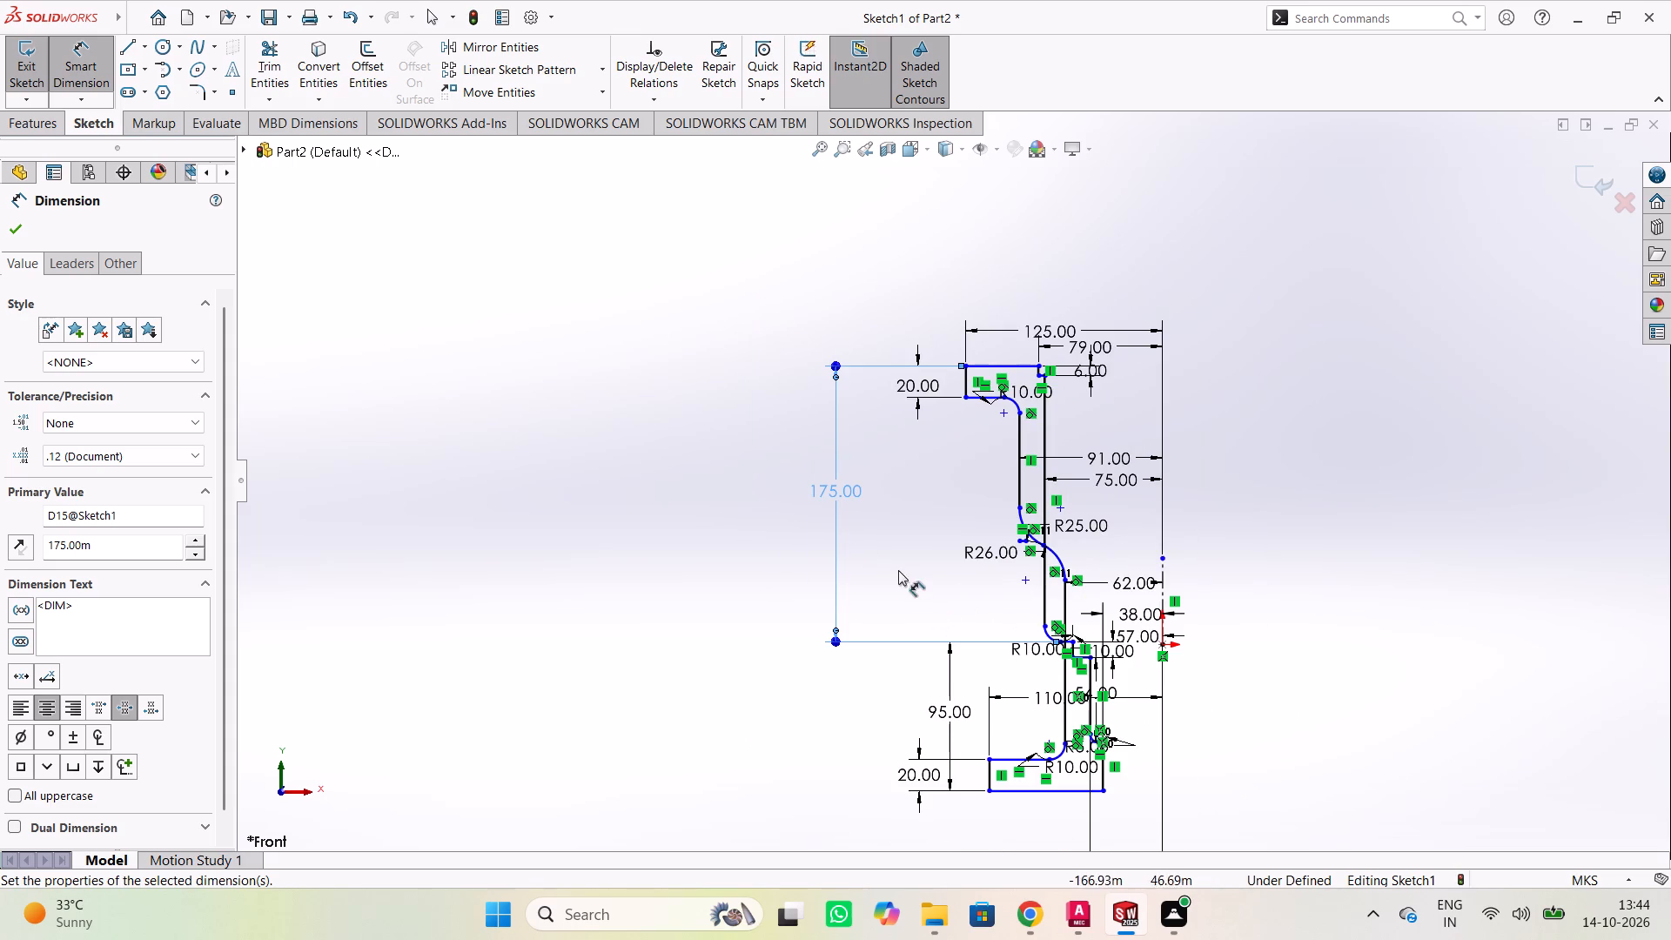
left_click(603, 554)
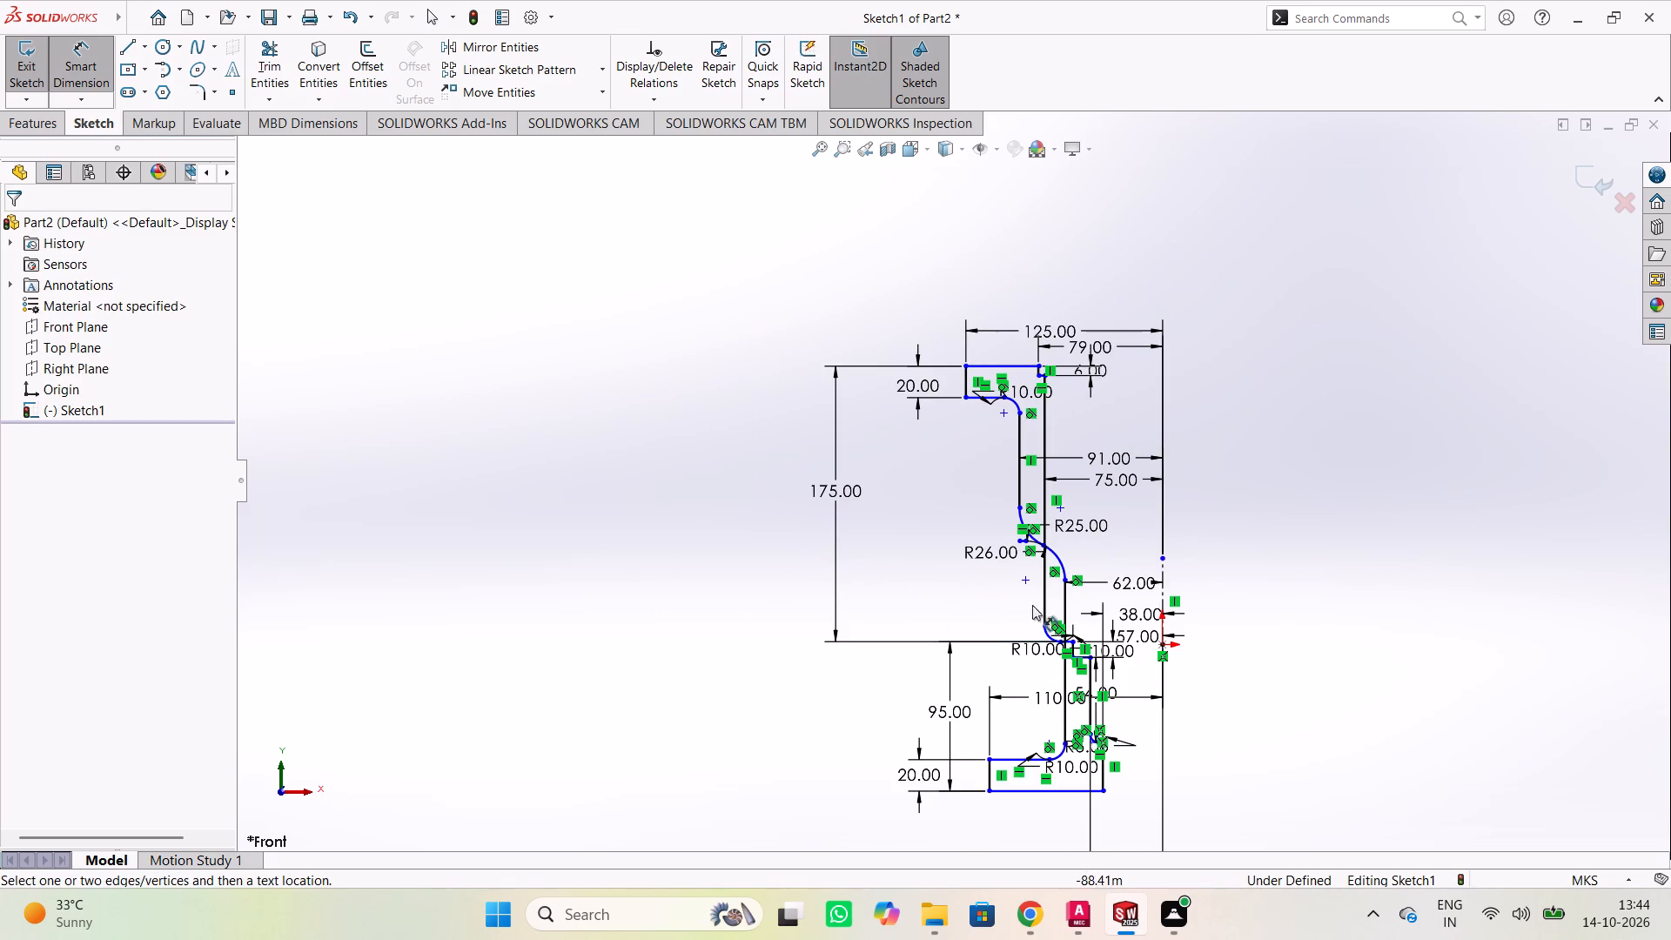
Delete the 62 m centerline-distance dimension of the lower neck's outer vertical line.
scroll(1111, 626, "down", 2)
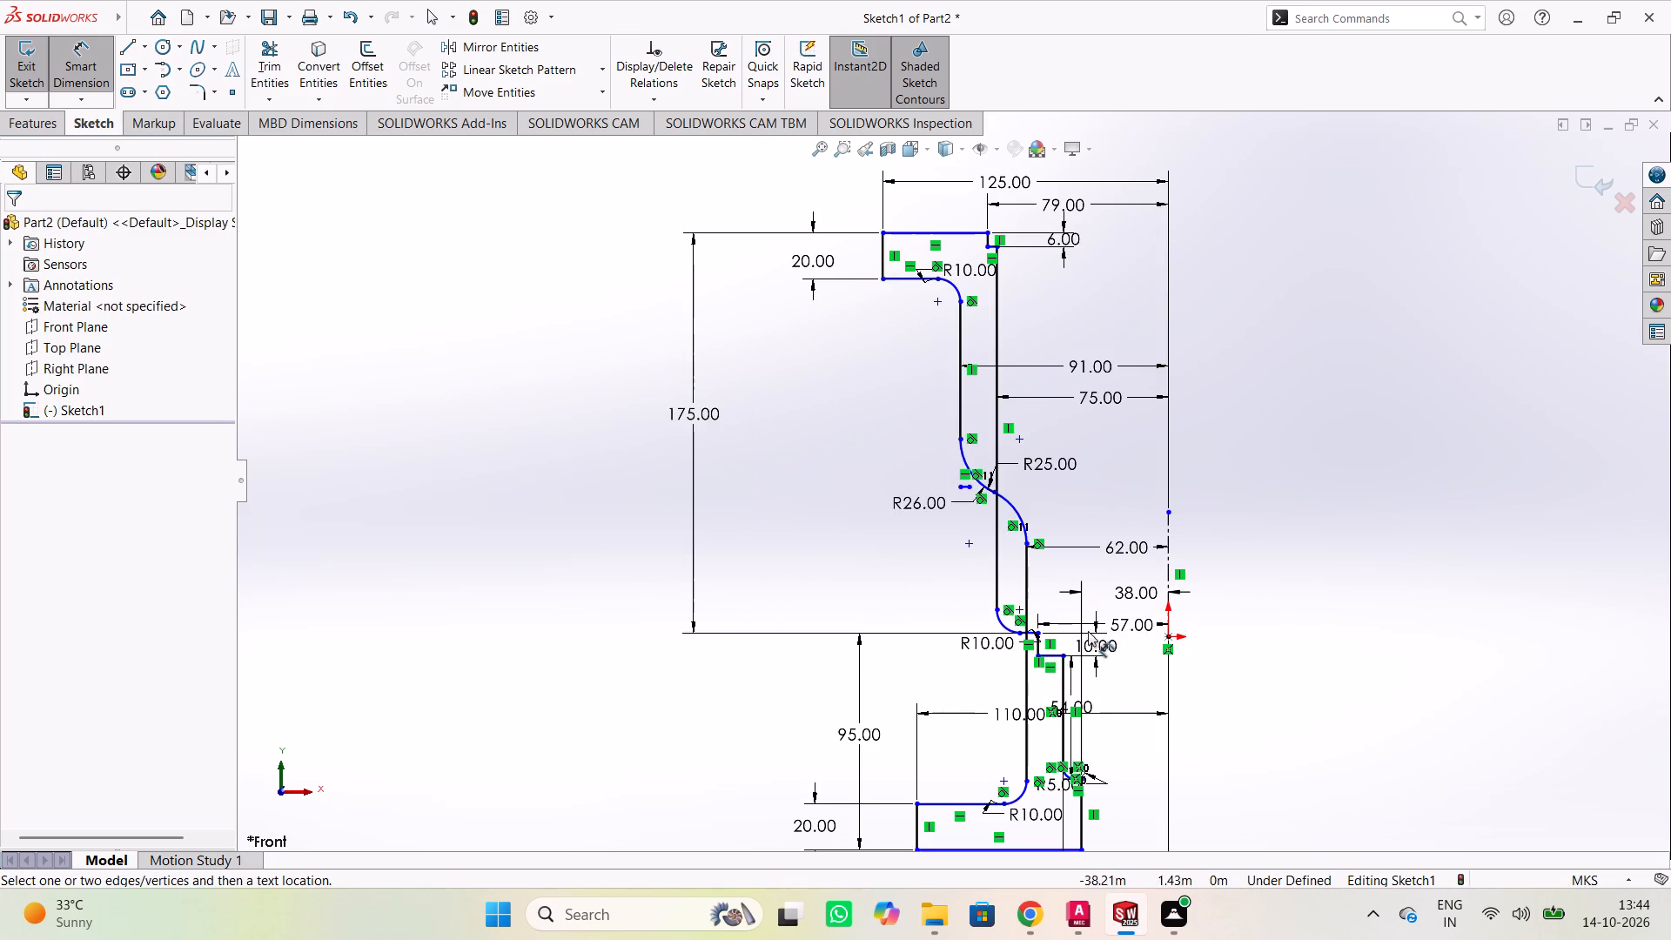
scroll(1094, 625, "down", 4)
scroll(973, 661, "down", 2)
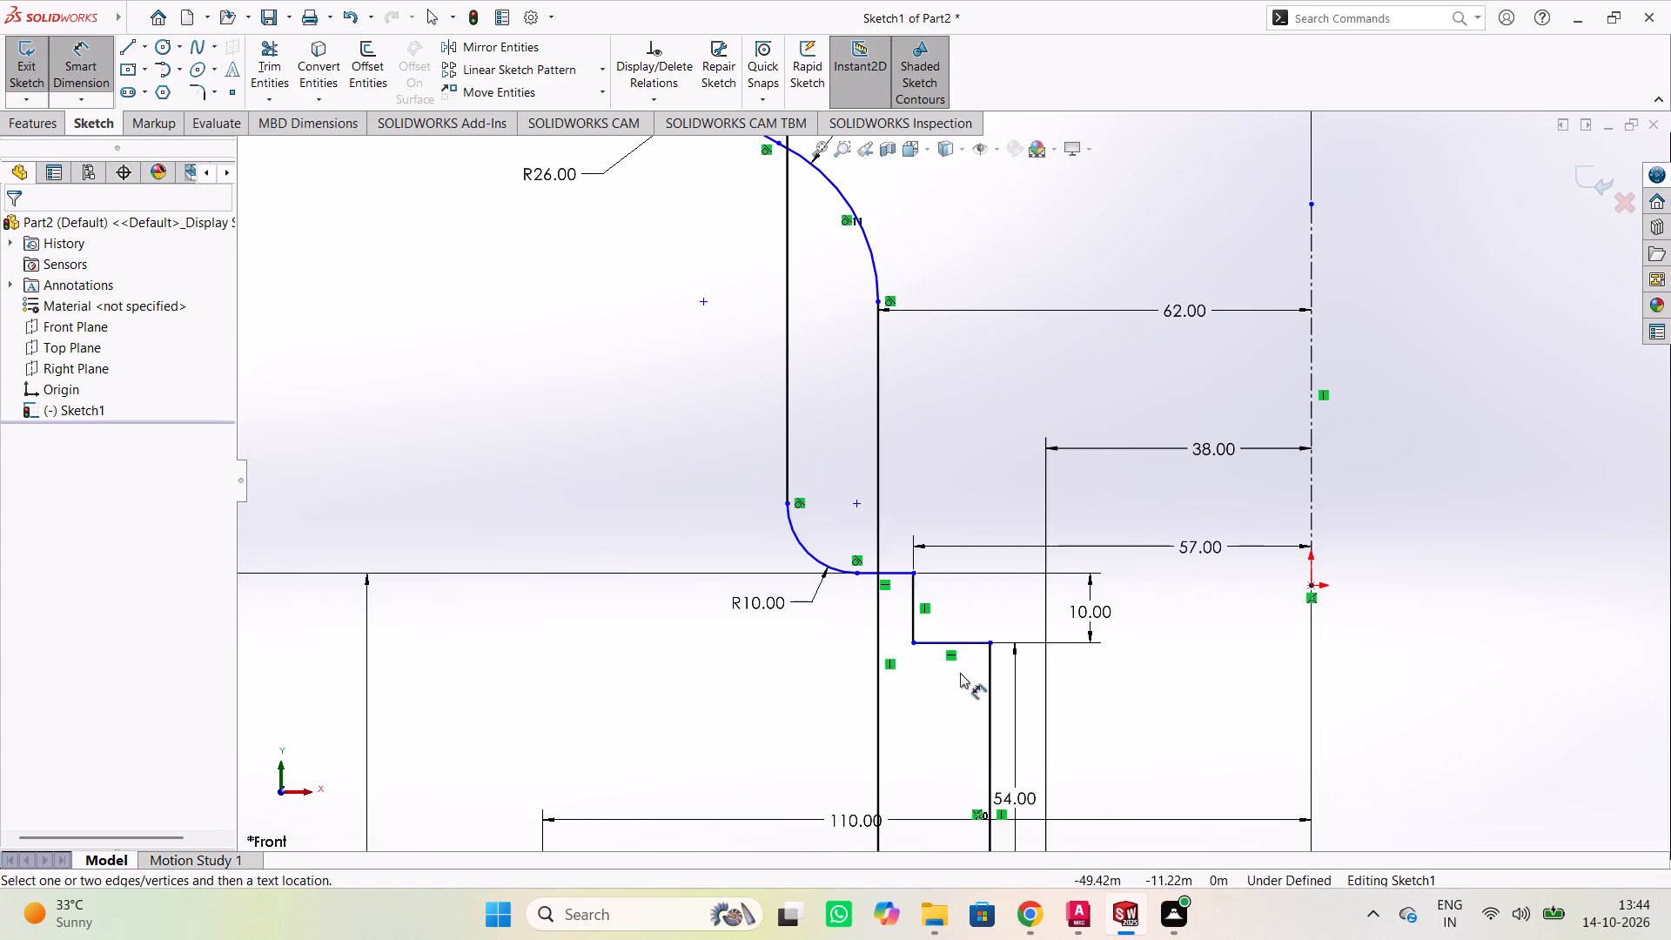
scroll(924, 677, "up", 1)
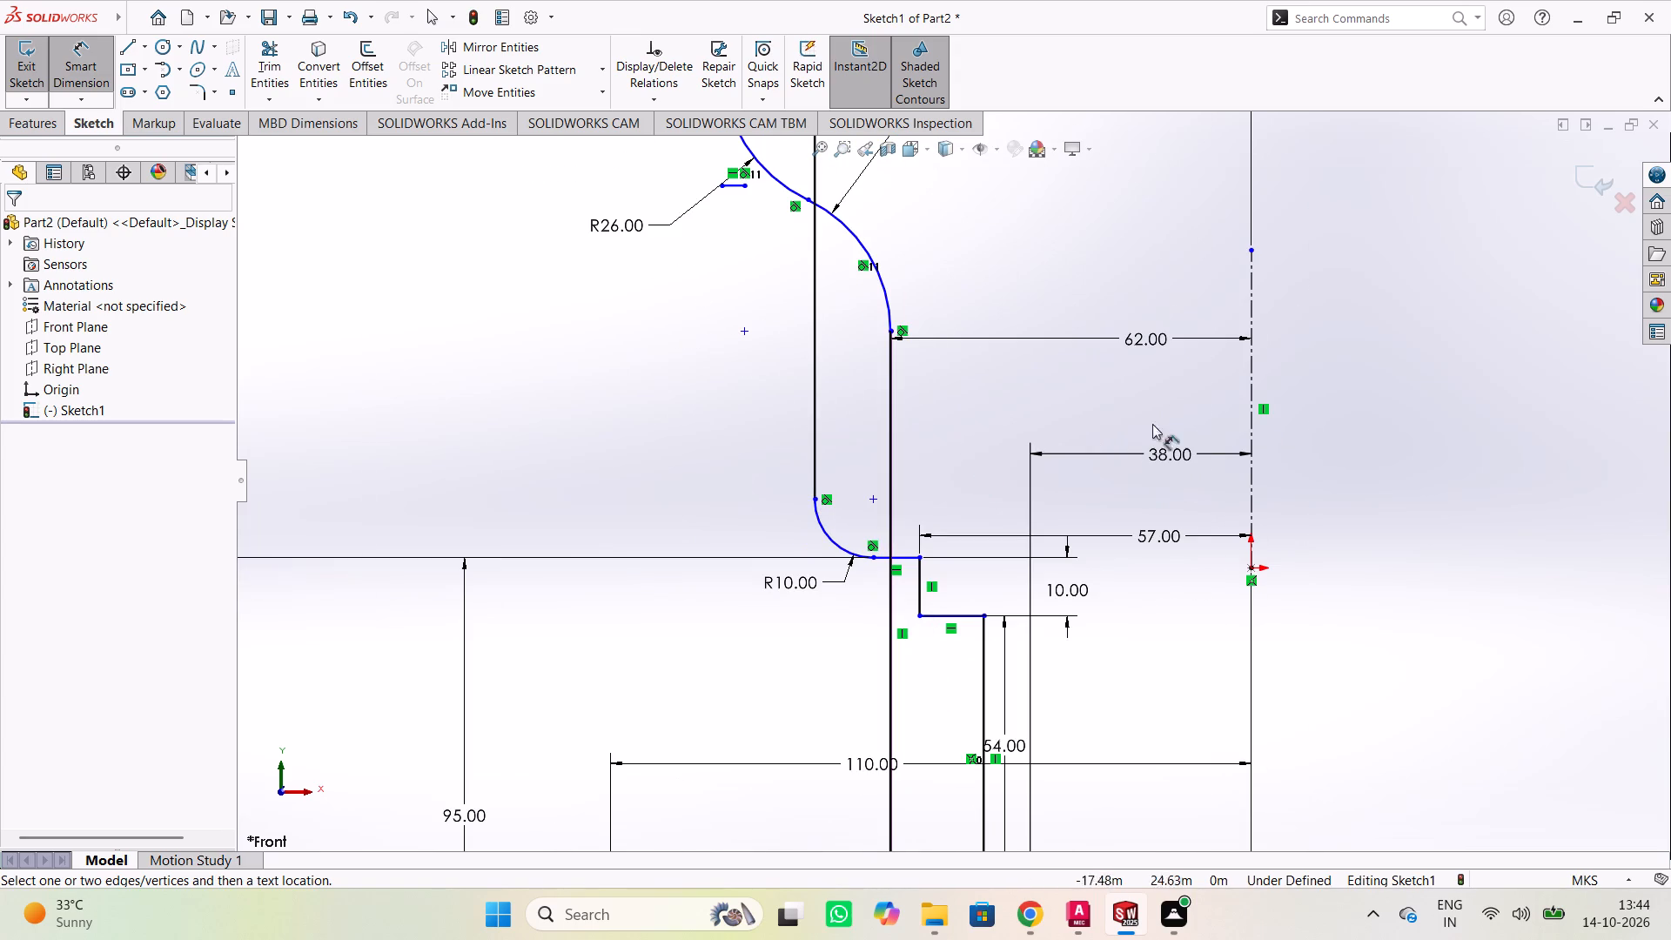
left_click_drag(1167, 379, 1111, 305)
key("Escape")
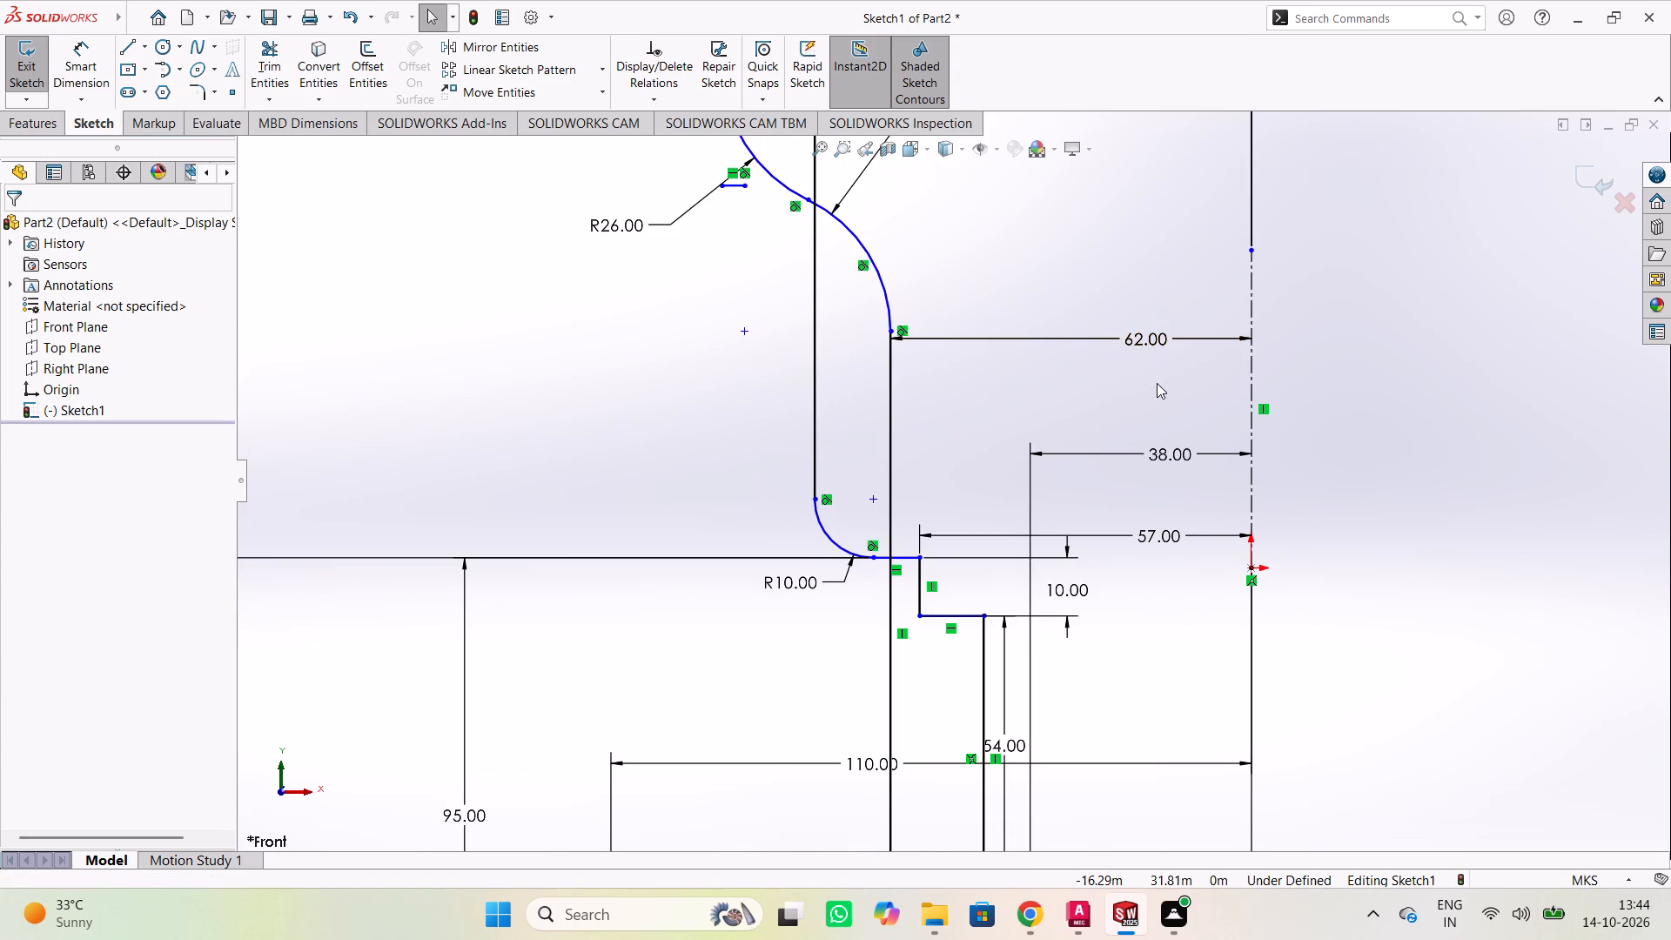
left_click_drag(1157, 387, 1109, 301)
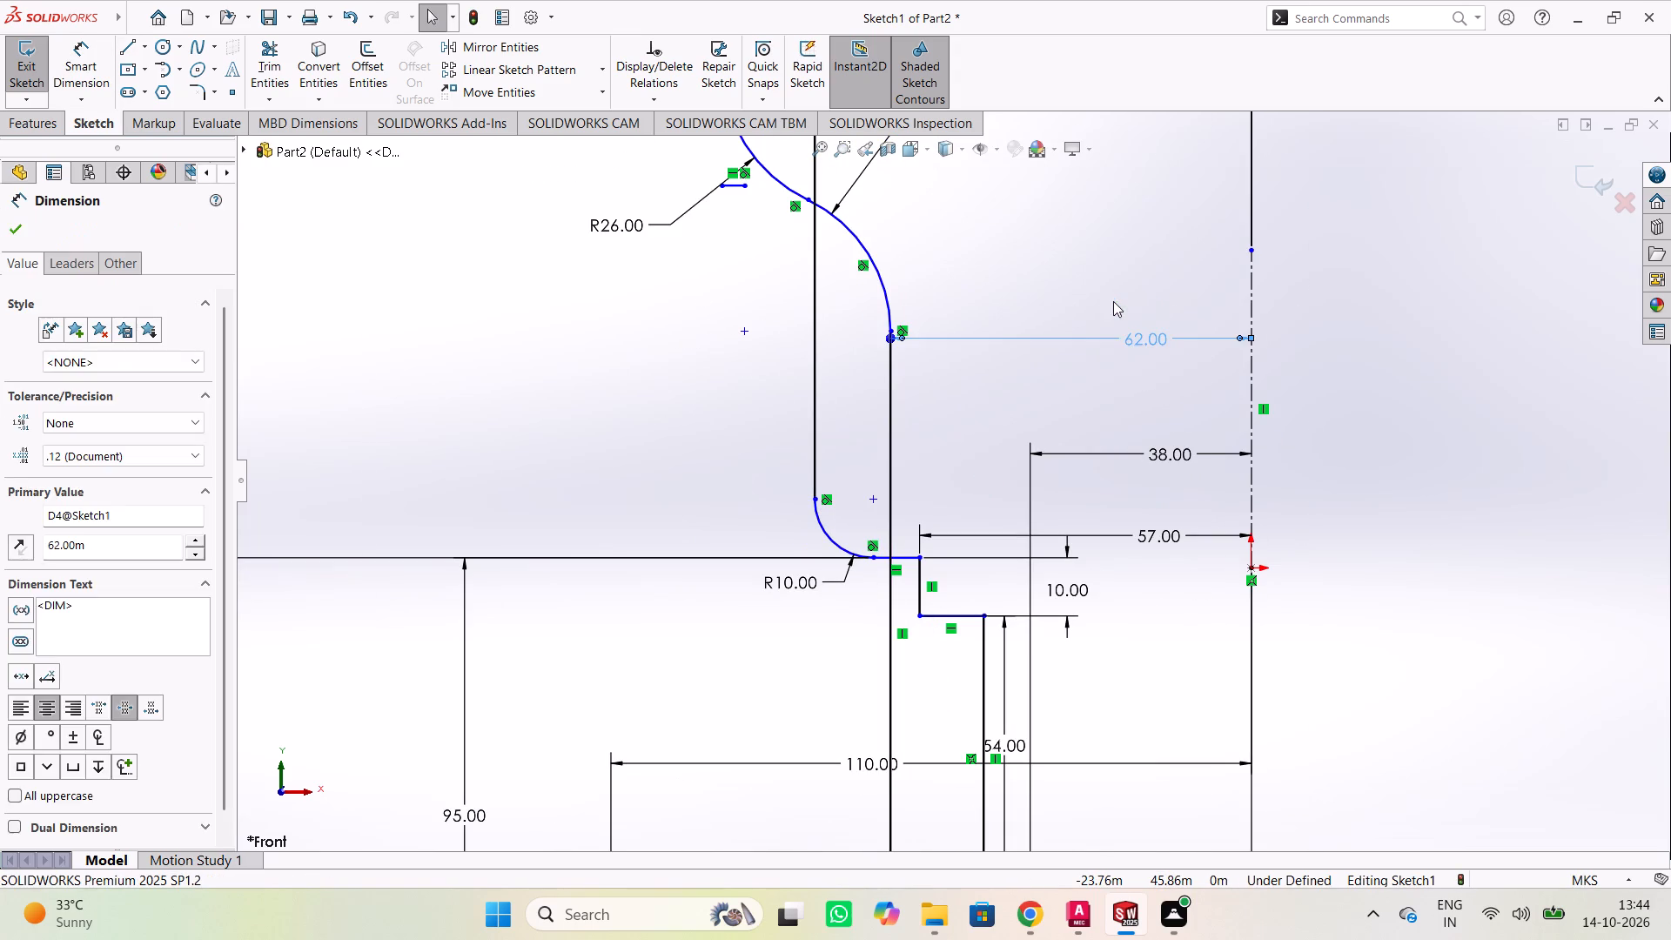
key("Delete")
Move the lower neck's outer vertical line away from the centerline, outside the inner bore wall, making it about 98 m long.
scroll(1009, 369, "down", 2)
scroll(1008, 368, "up", 3)
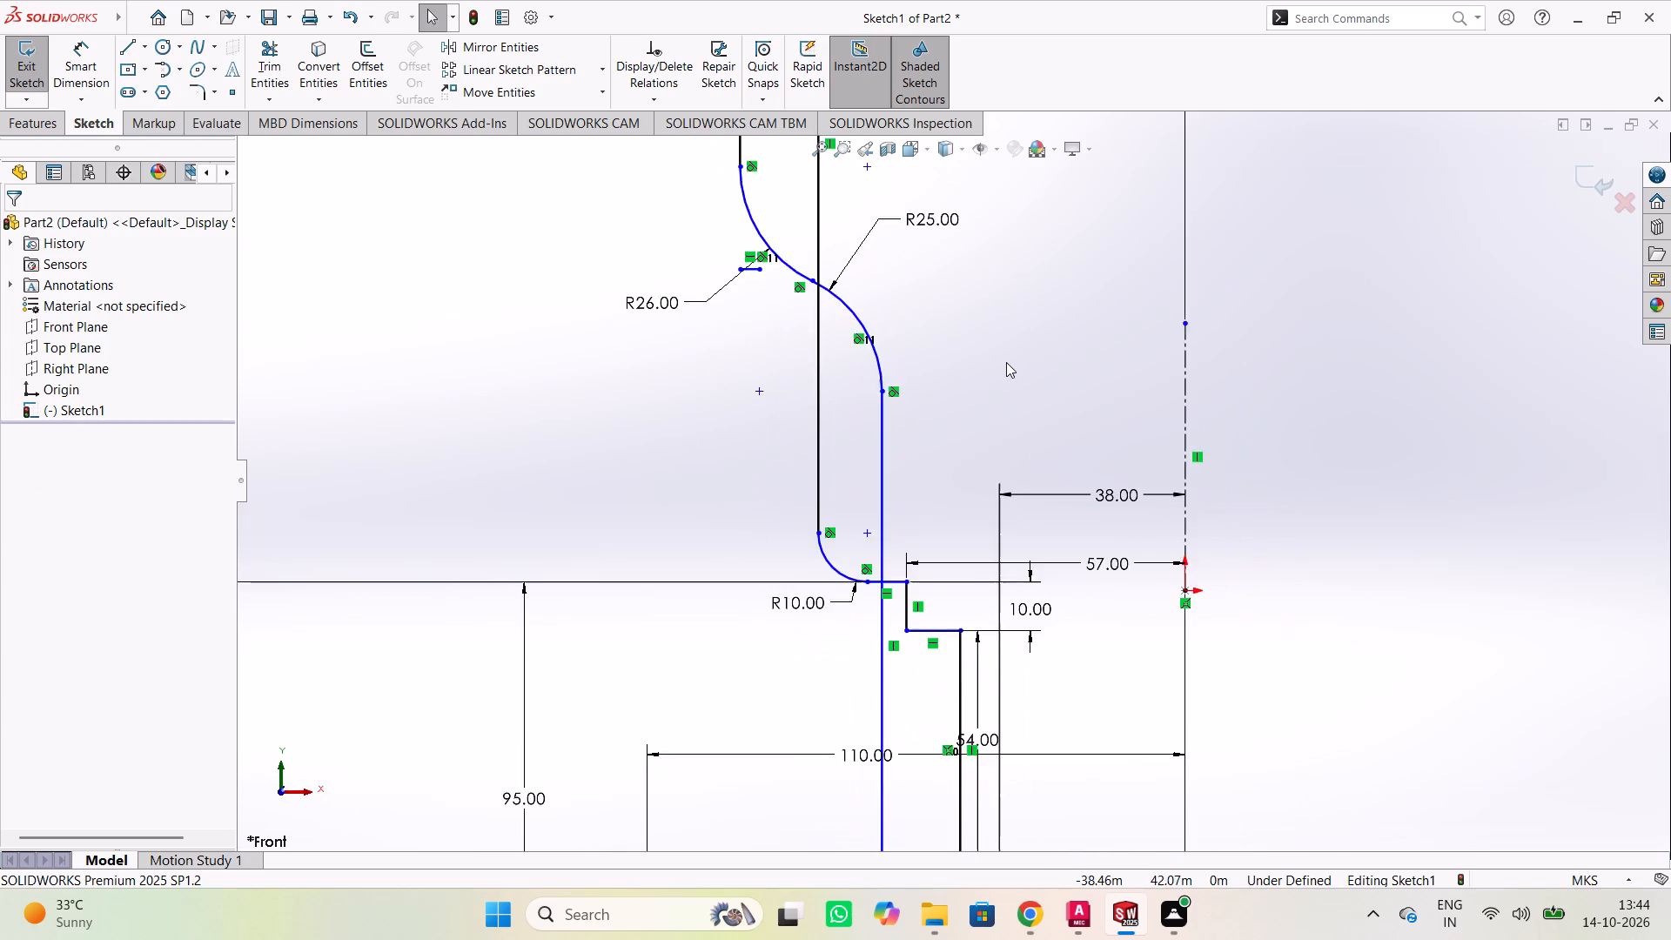
scroll(1005, 364, "up", 3)
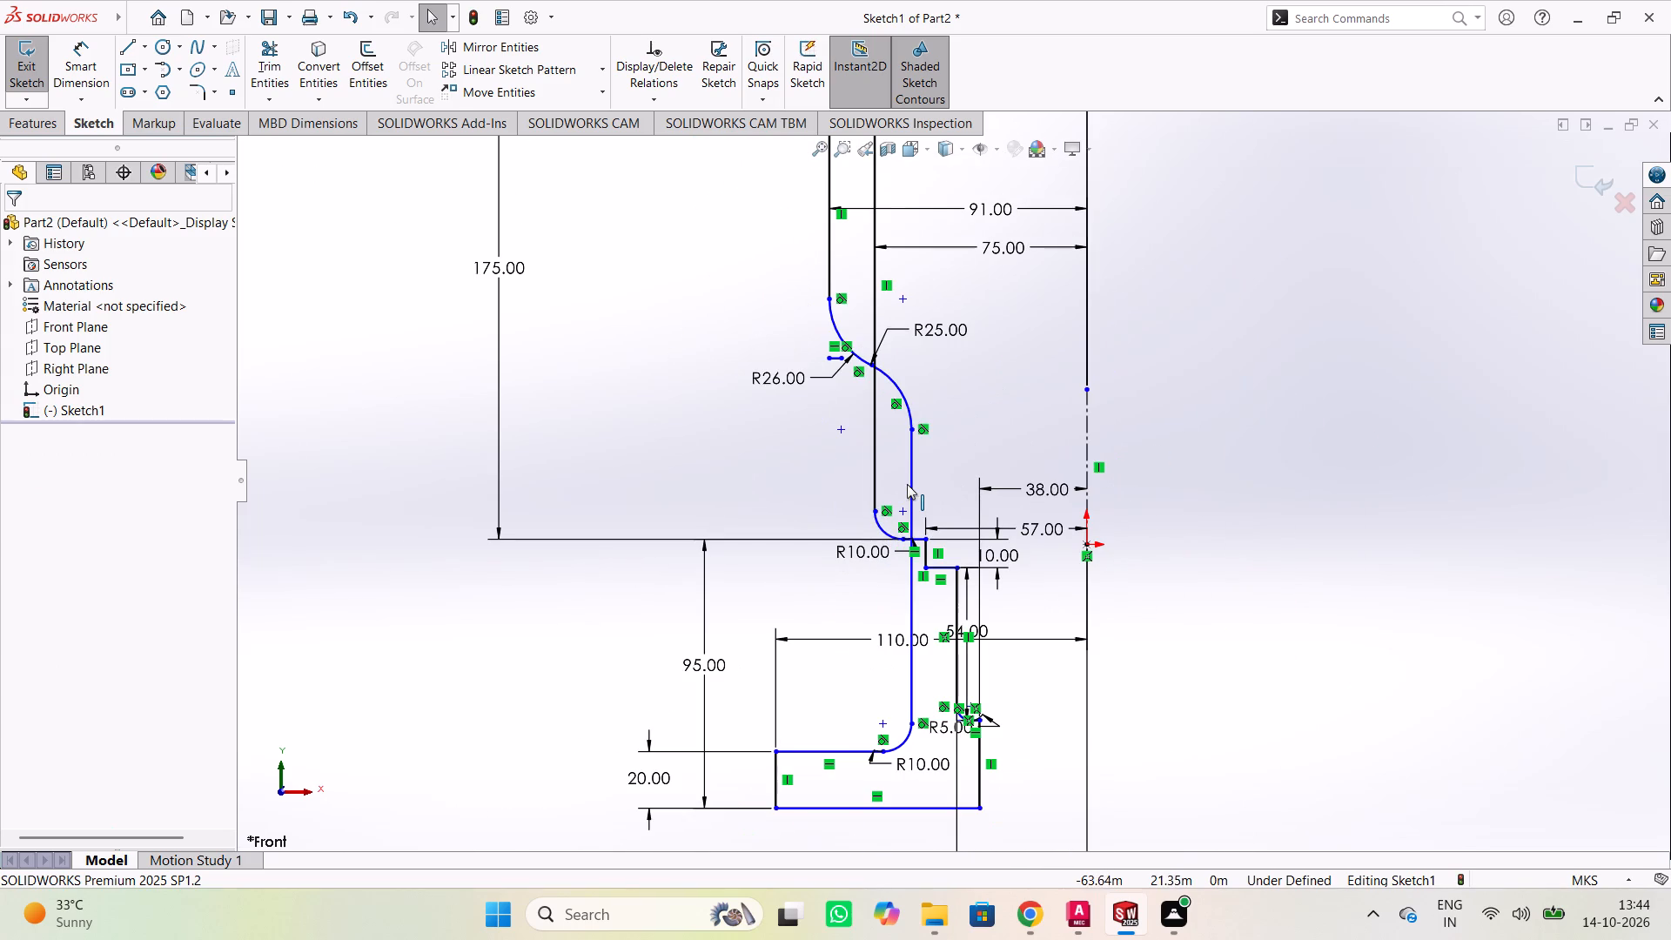
left_click_drag(910, 473, 887, 477)
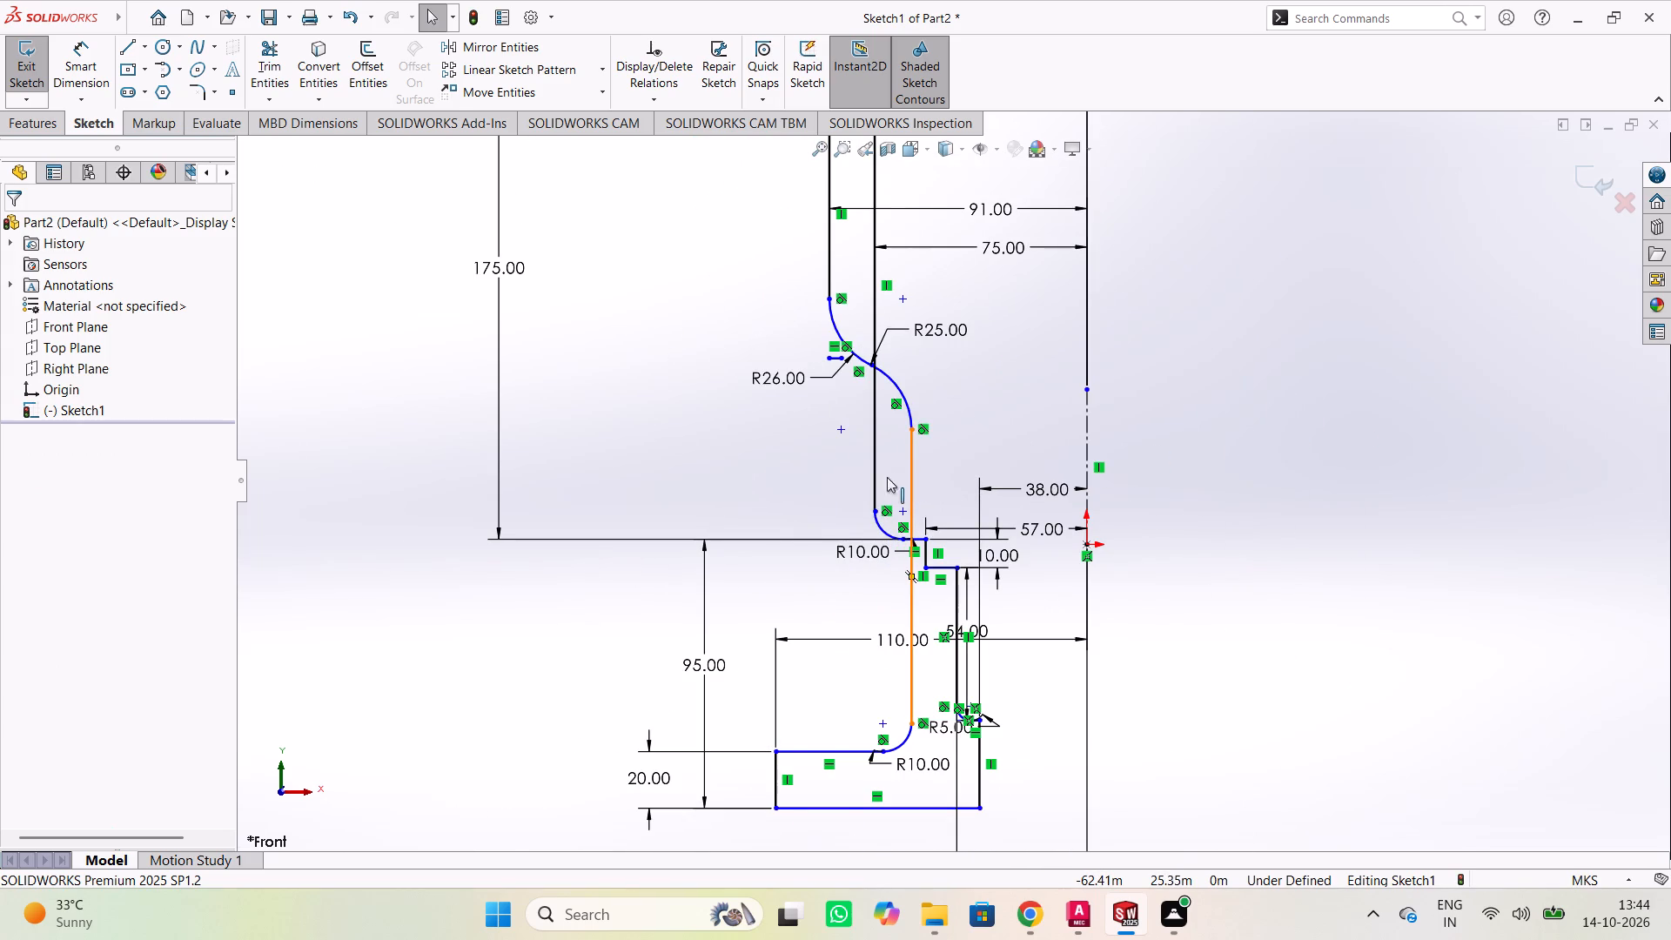
left_click_drag(887, 477, 794, 531)
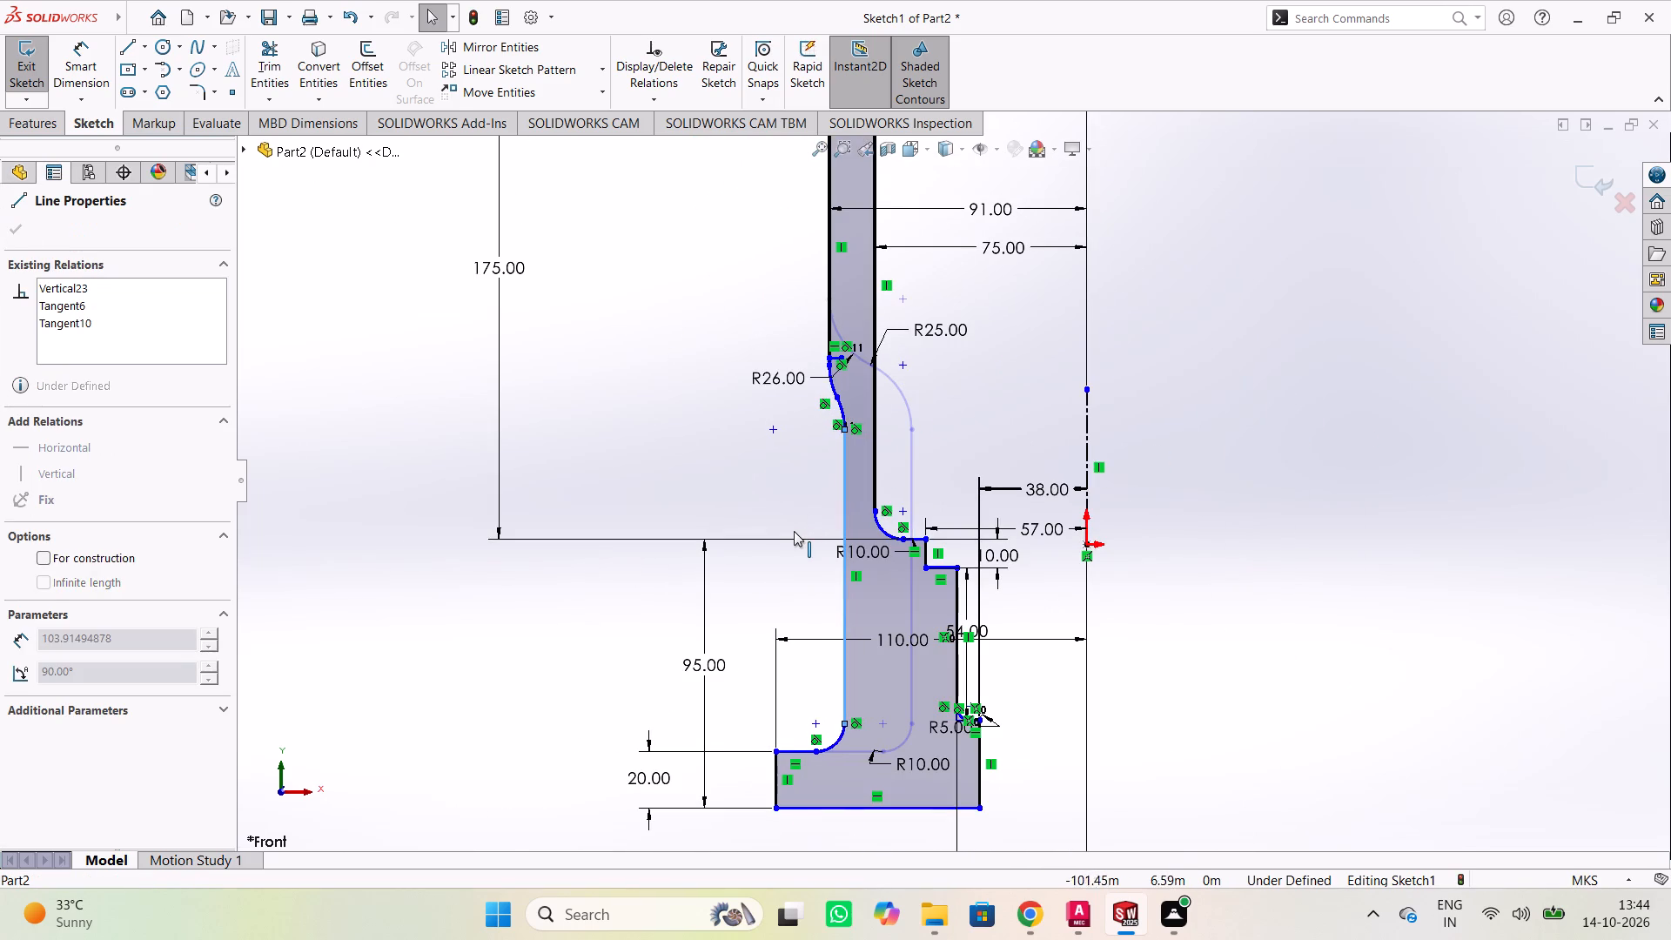
left_click_drag(794, 531, 792, 584)
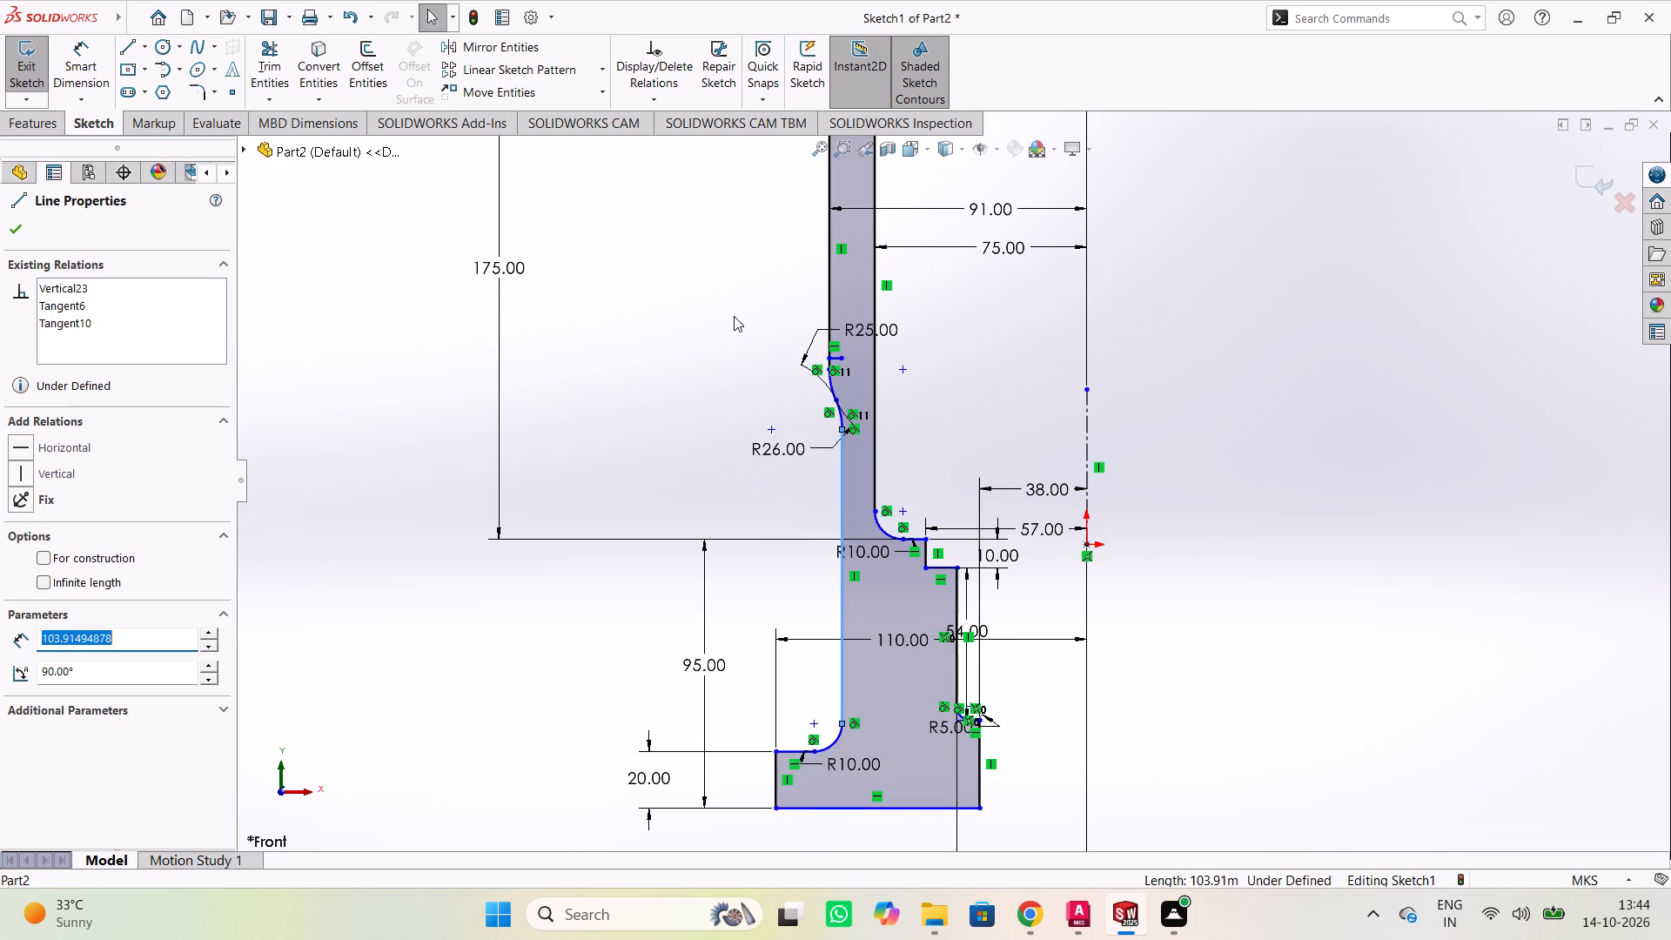
scroll(738, 308, "up", 1)
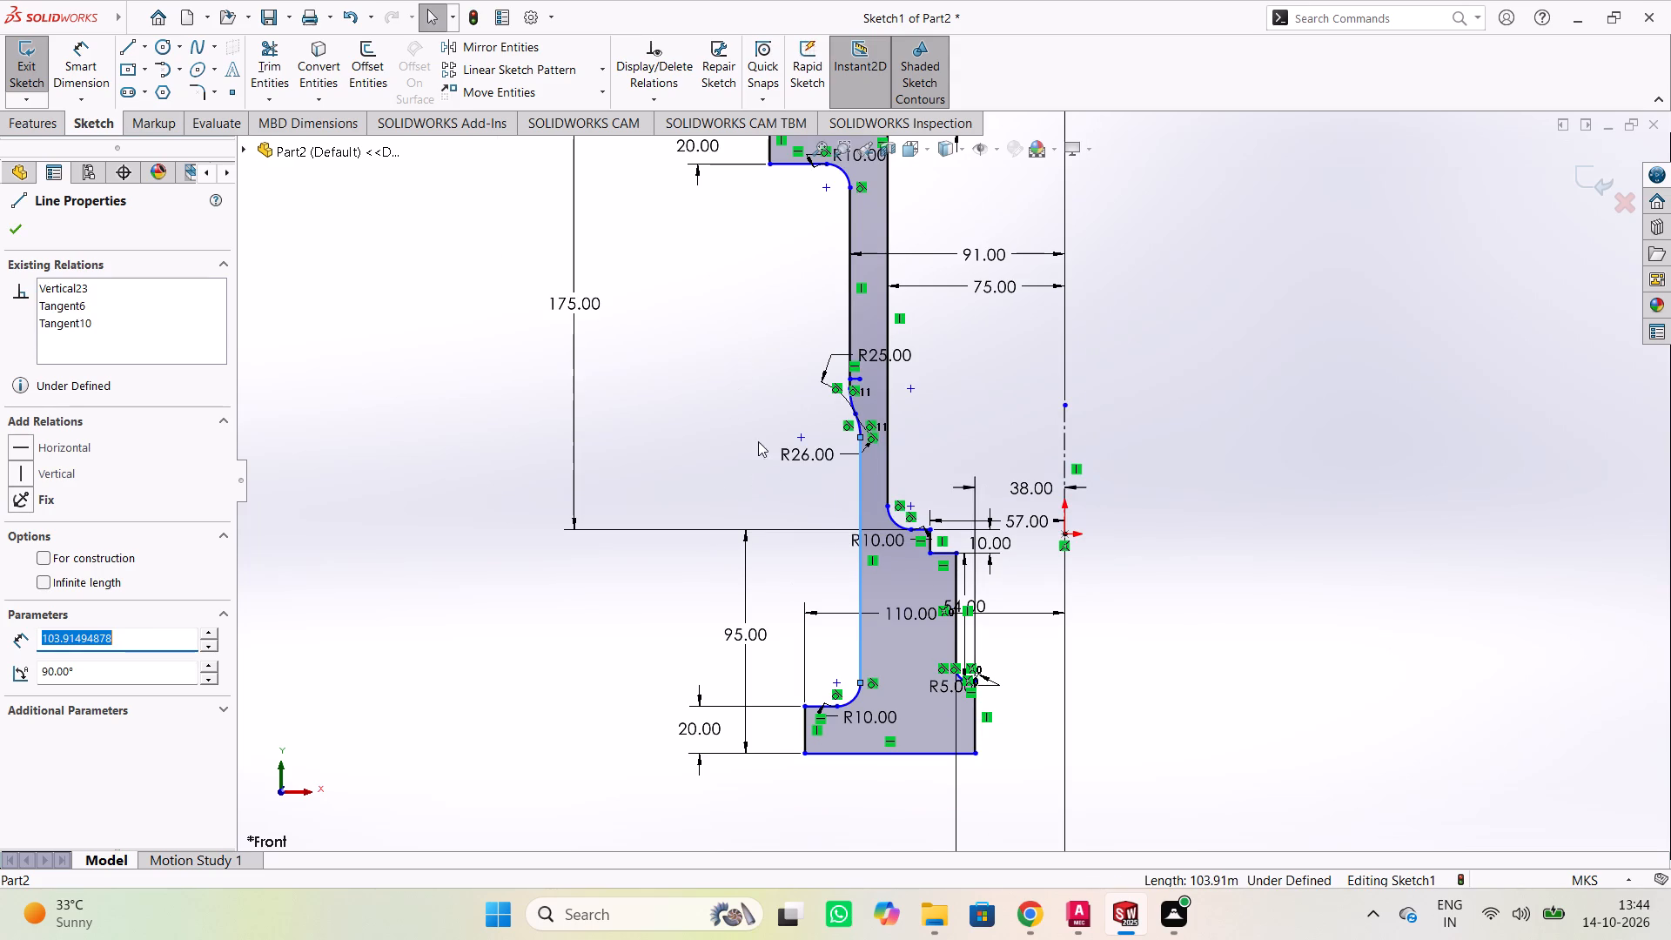
scroll(959, 438, "up", 2)
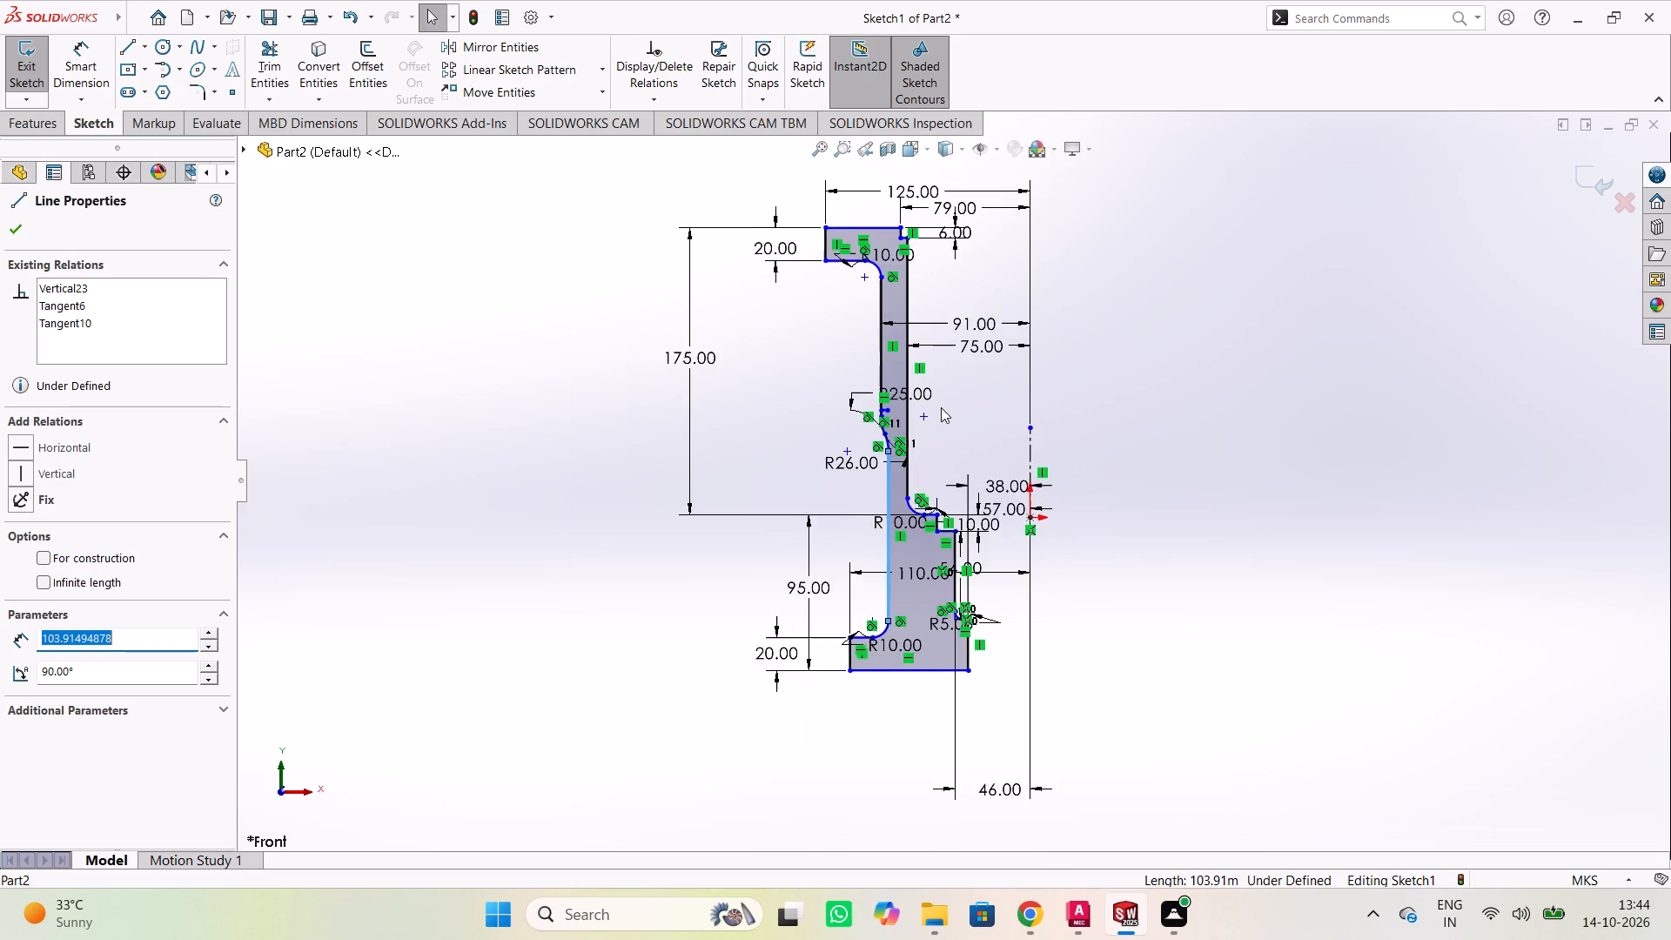
scroll(941, 407, "down", 2)
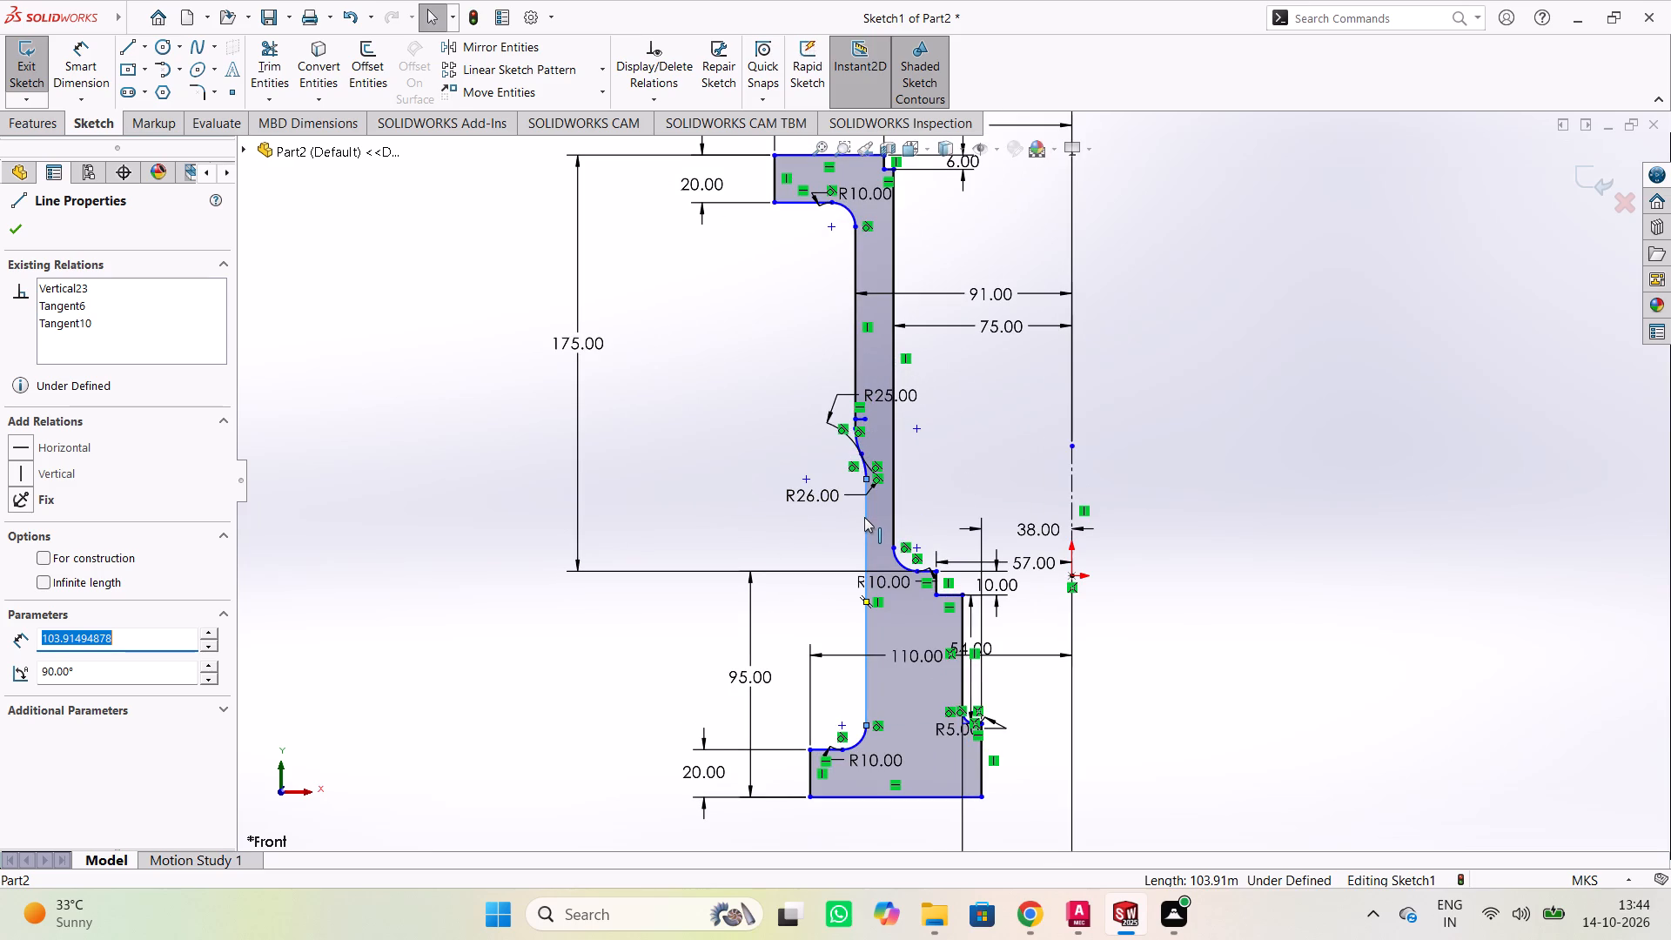
left_click_drag(864, 517, 851, 496)
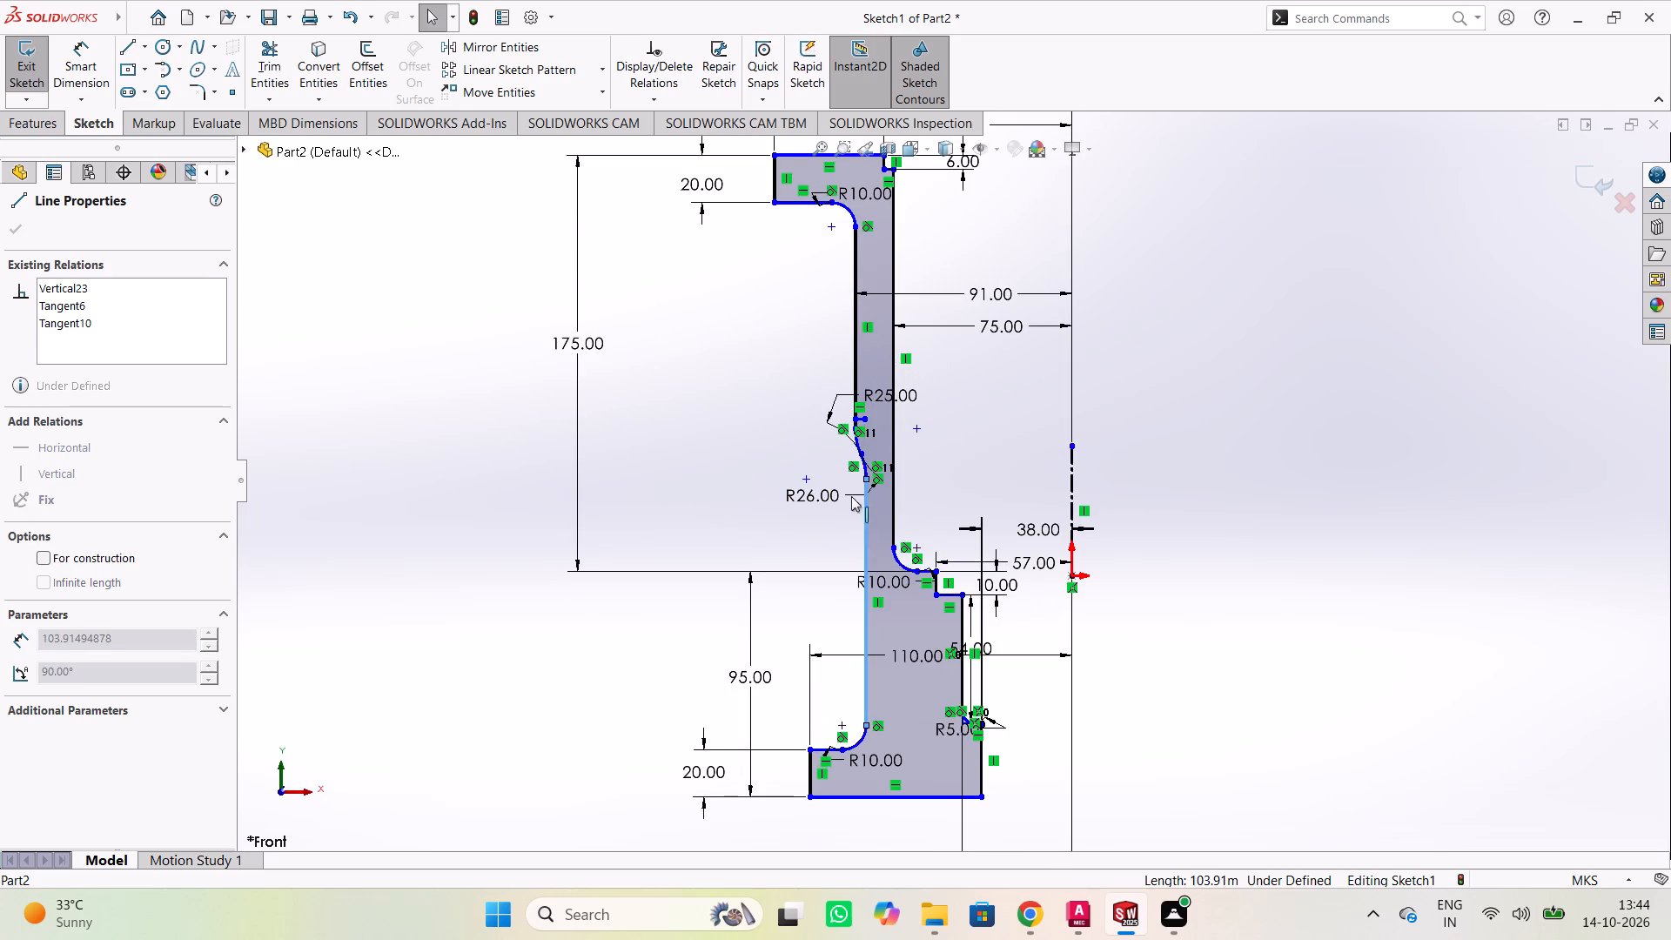
left_click_drag(851, 496, 873, 583)
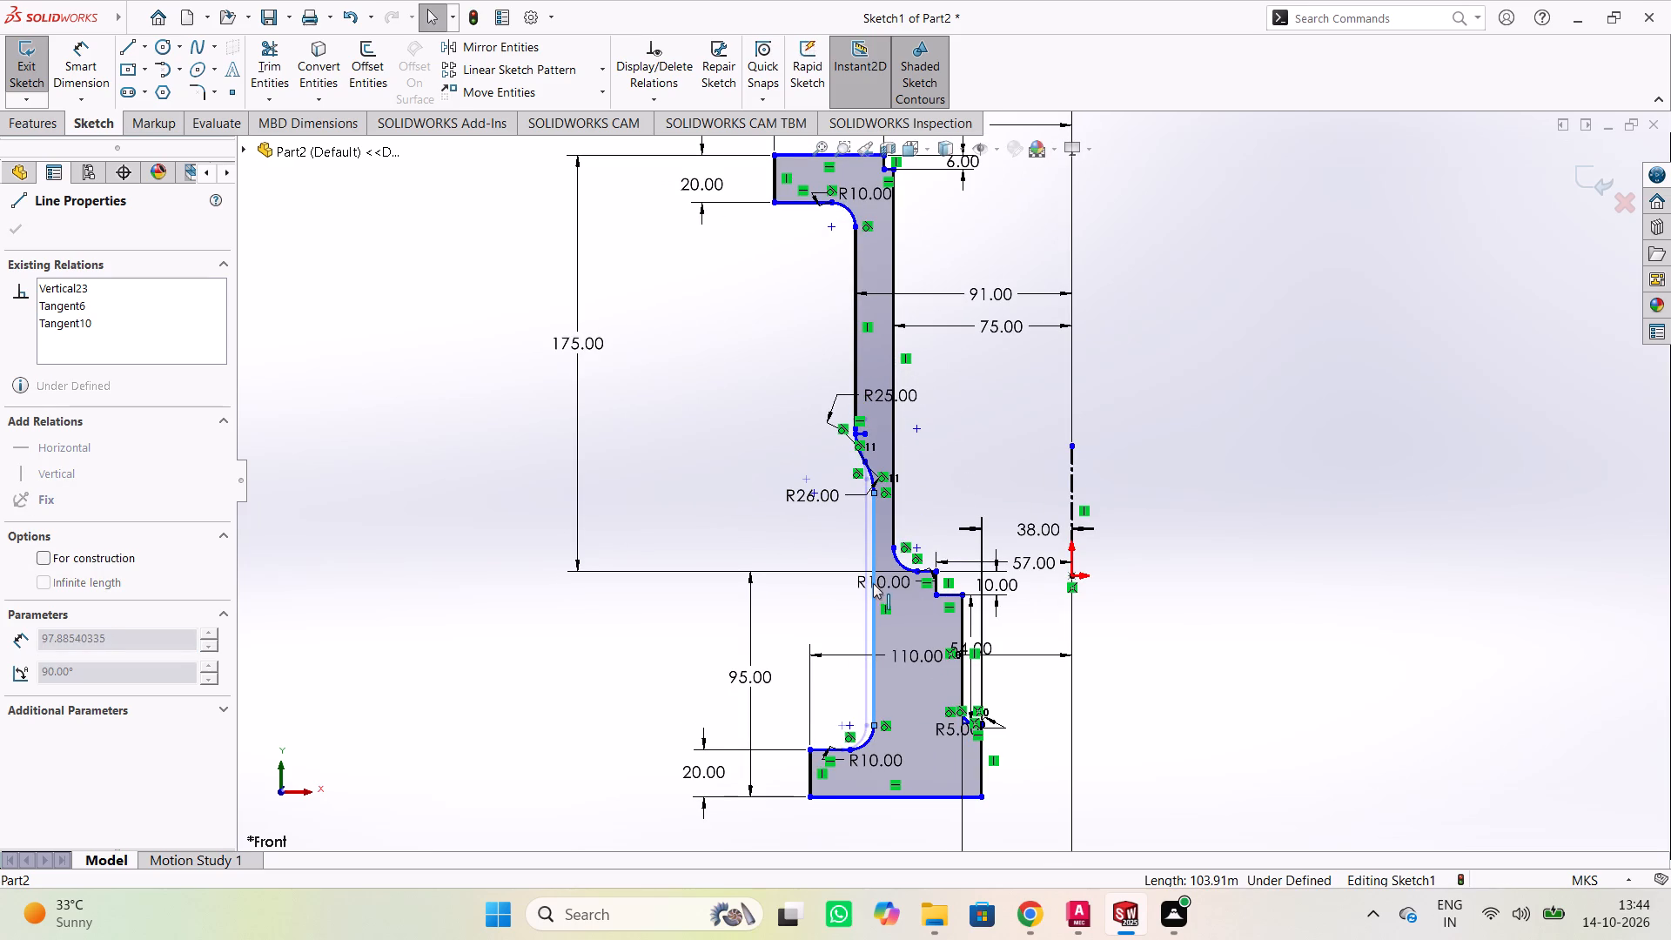
left_click_drag(873, 583, 874, 585)
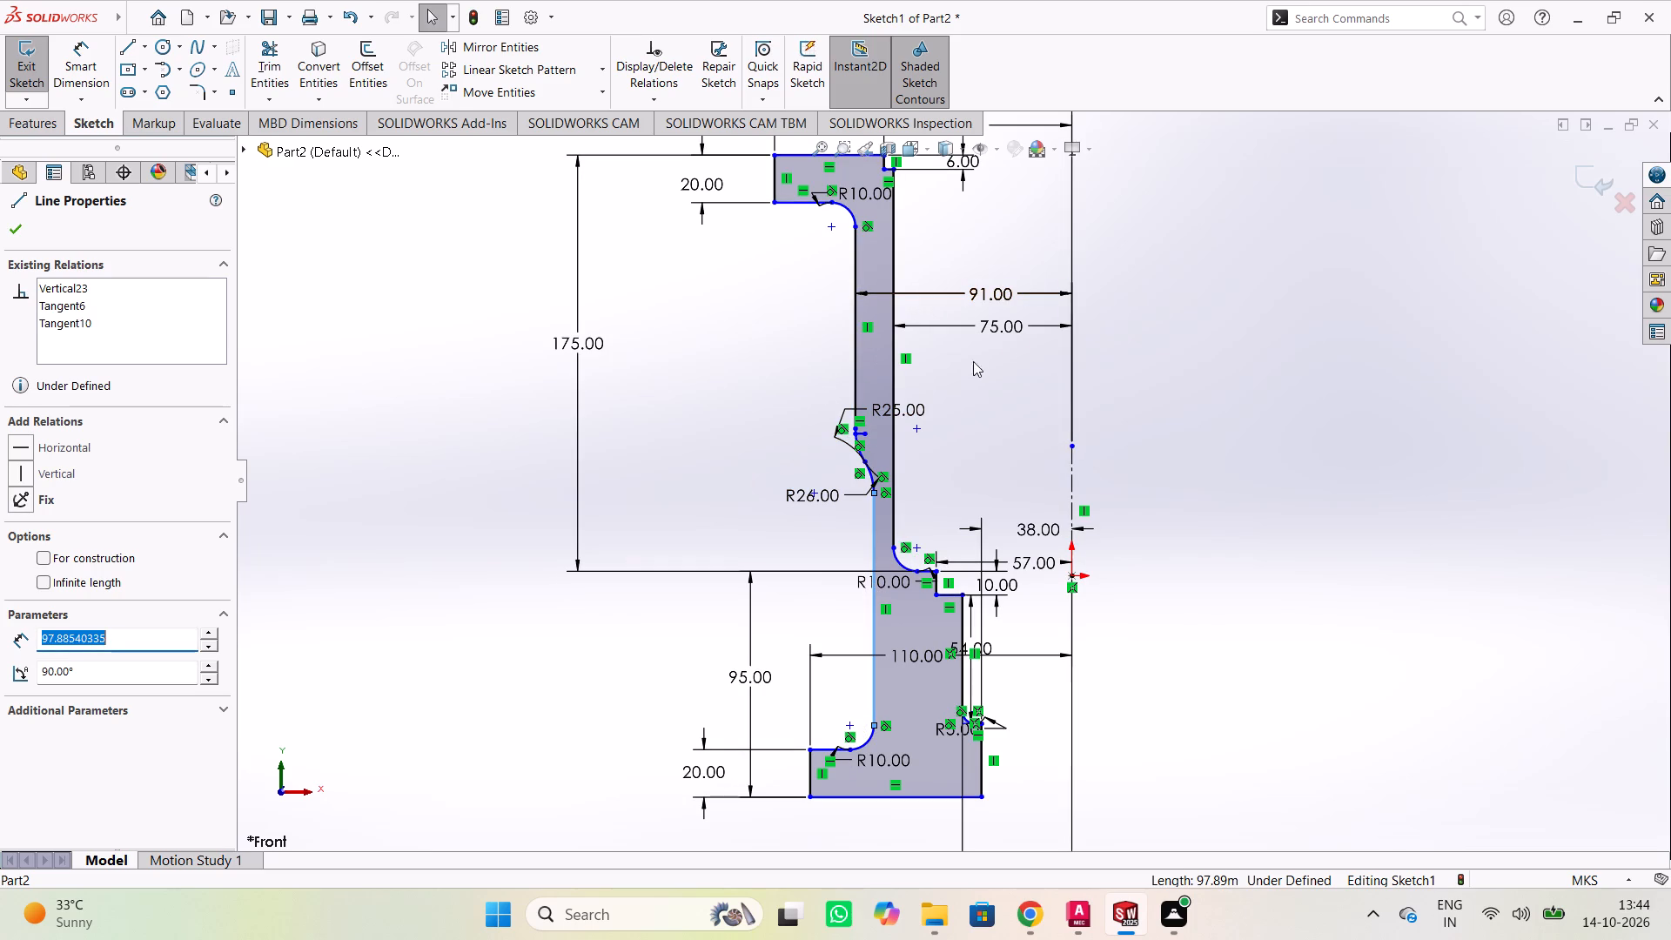
Examine the full profile and the S-bend between the upper and lower neck walls.
scroll(951, 476, "down", 1)
scroll(942, 476, "up", 2)
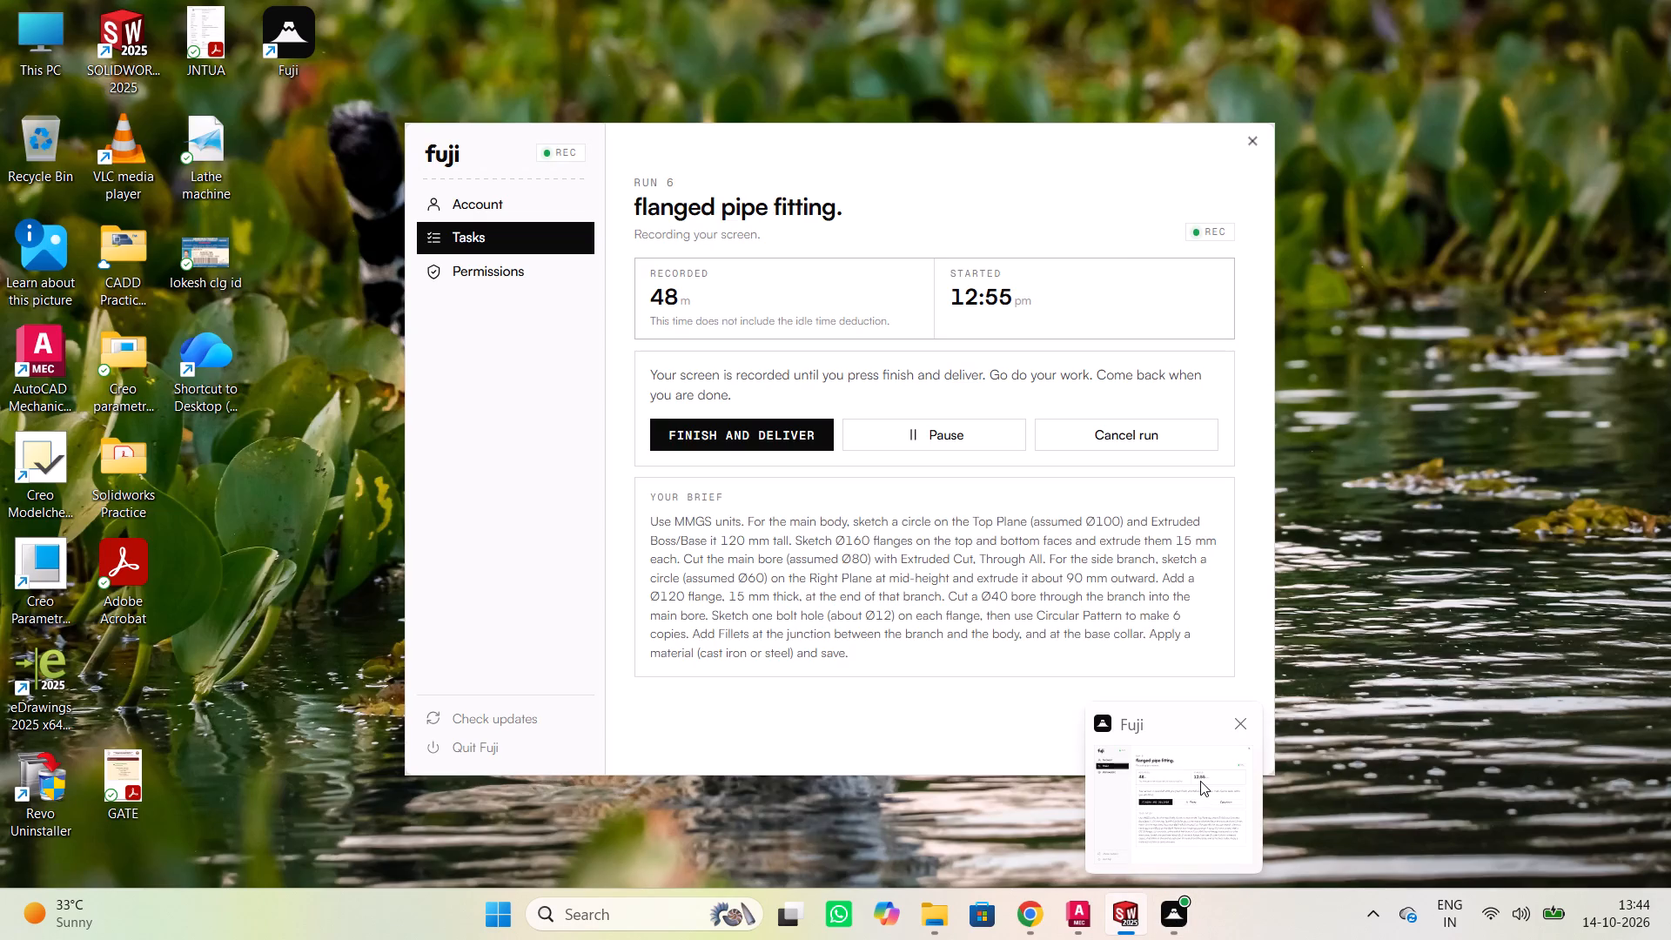
scroll(975, 442, "down", 4)
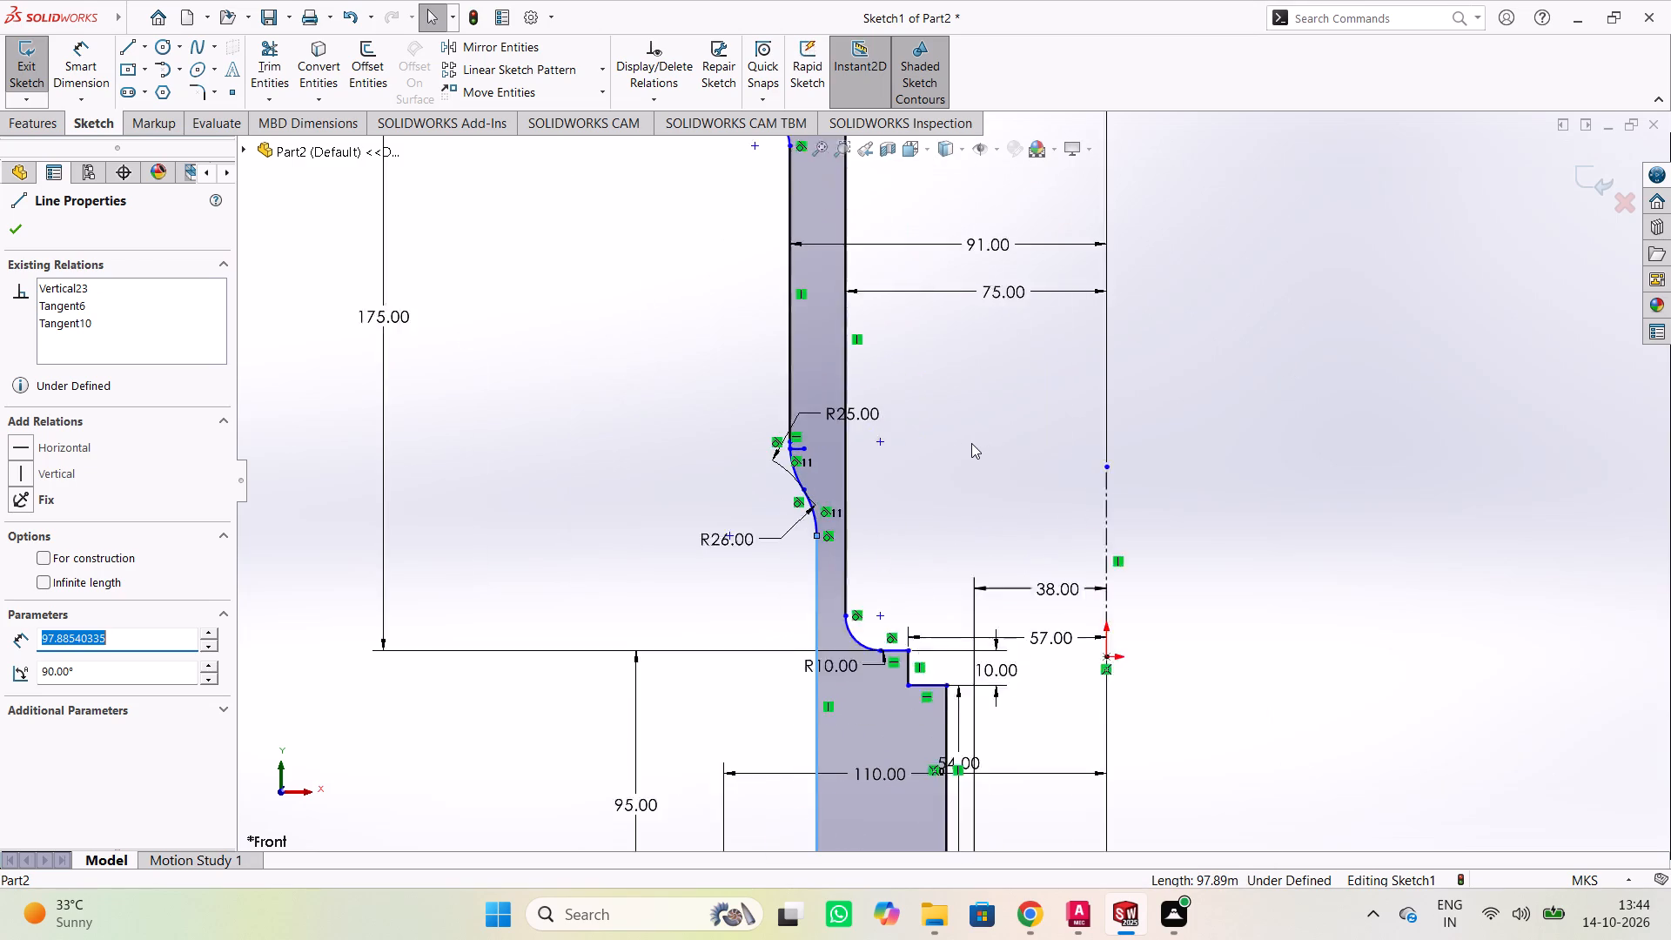
scroll(870, 452, "up", 4)
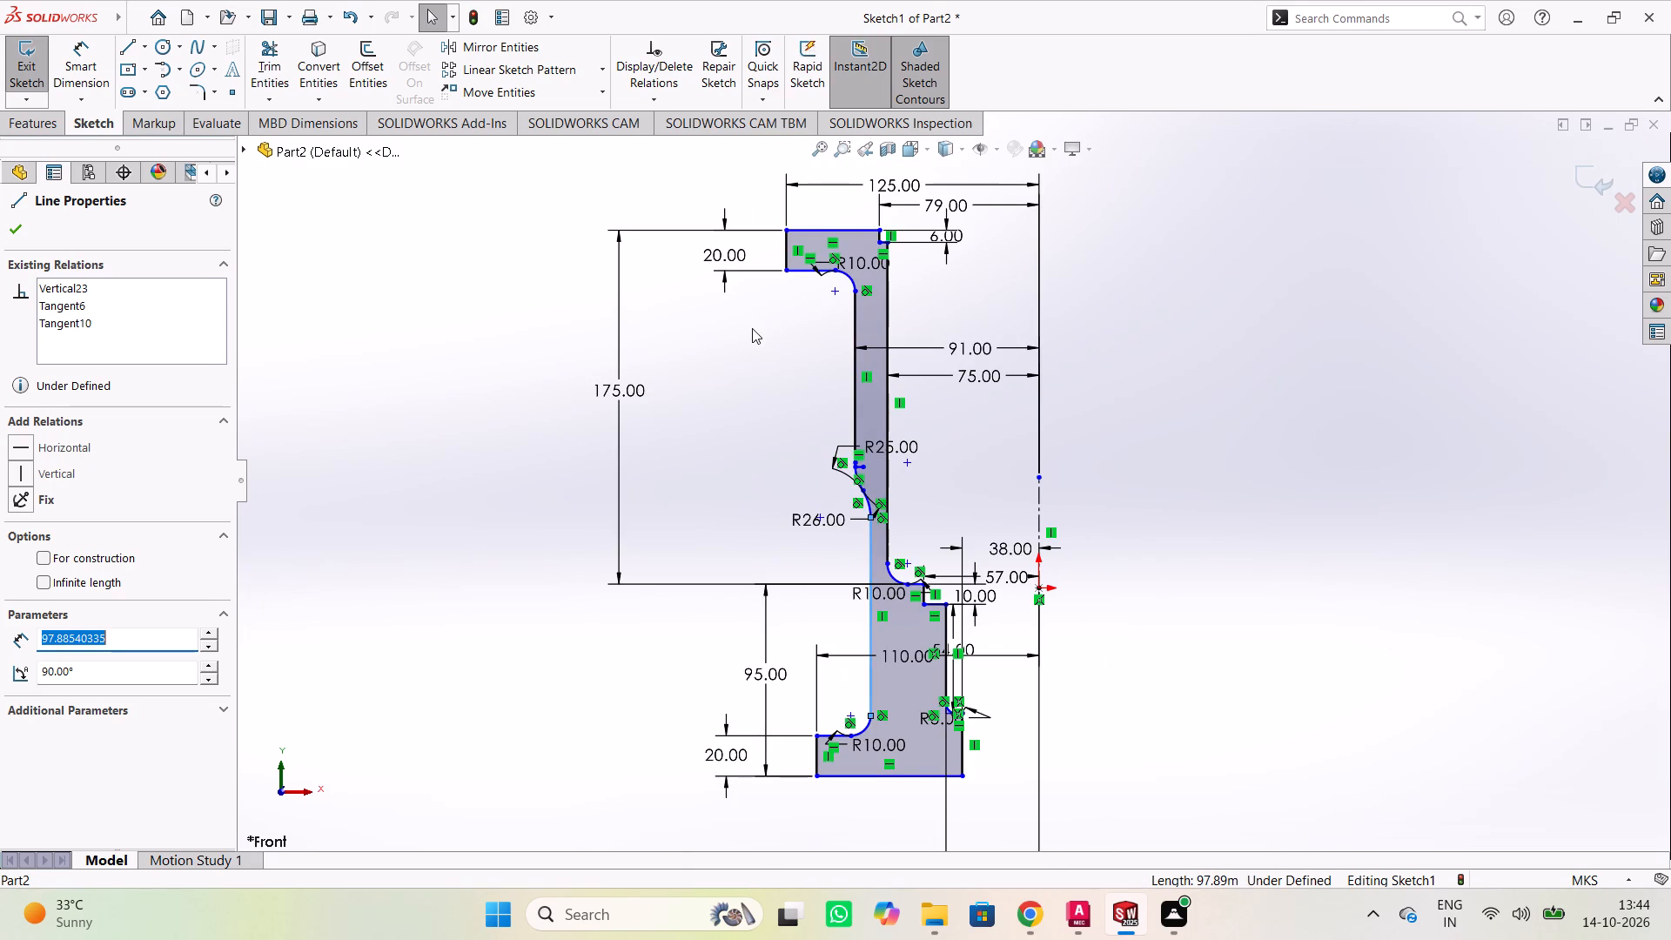
scroll(975, 435, "down", 2)
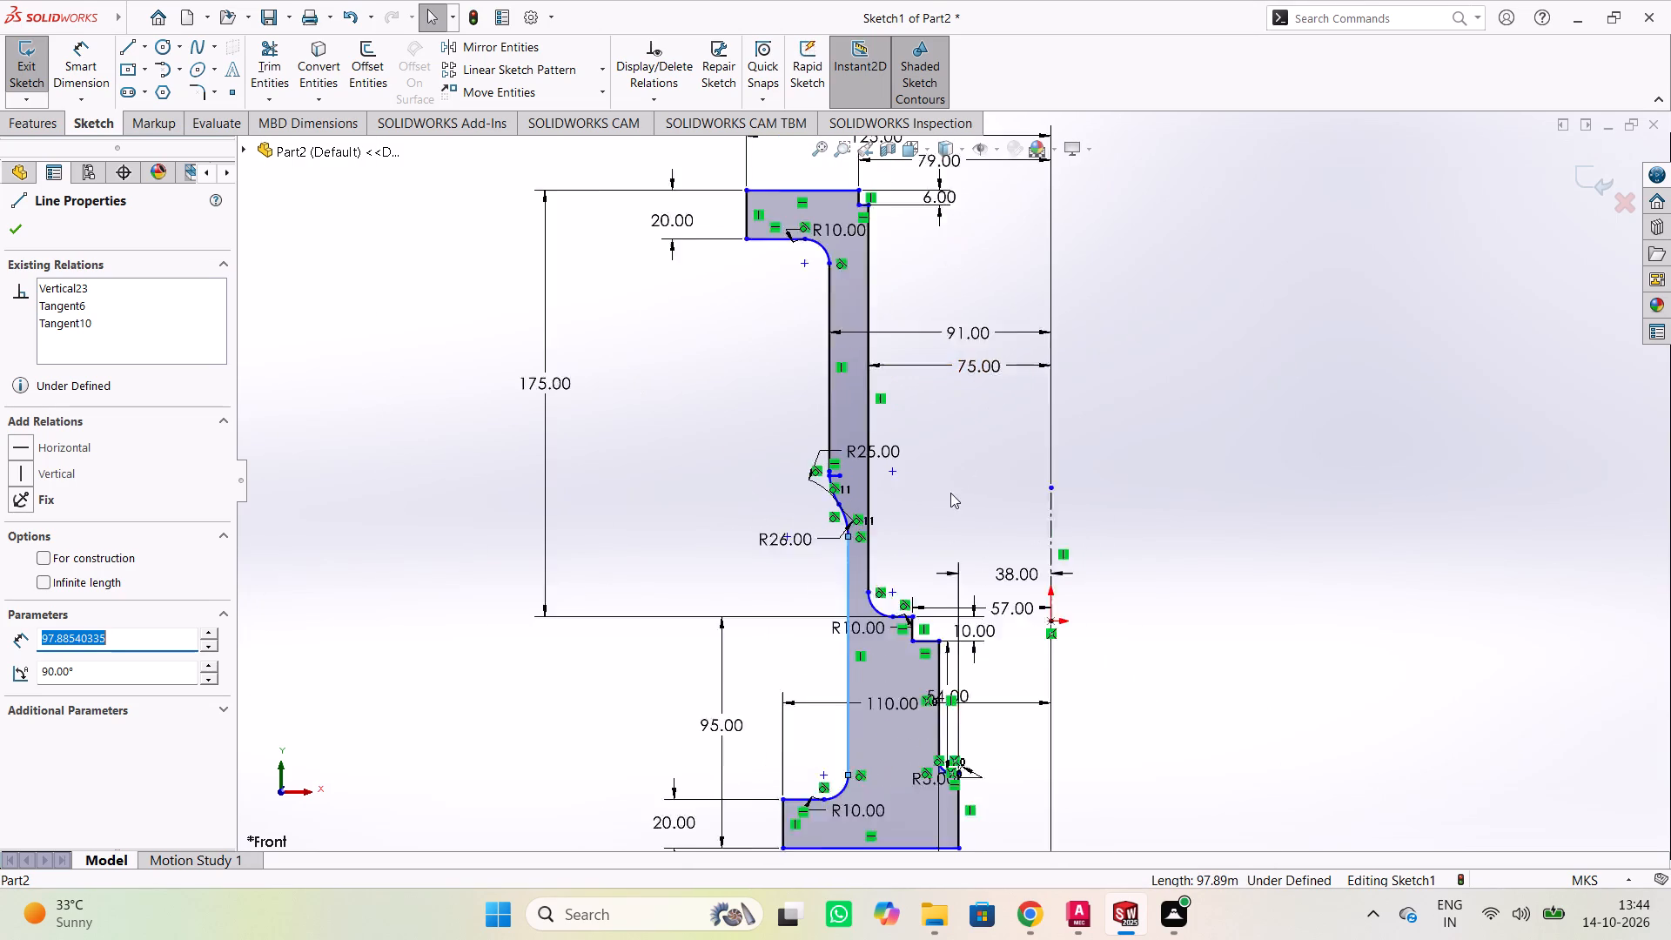
scroll(961, 506, "down", 1)
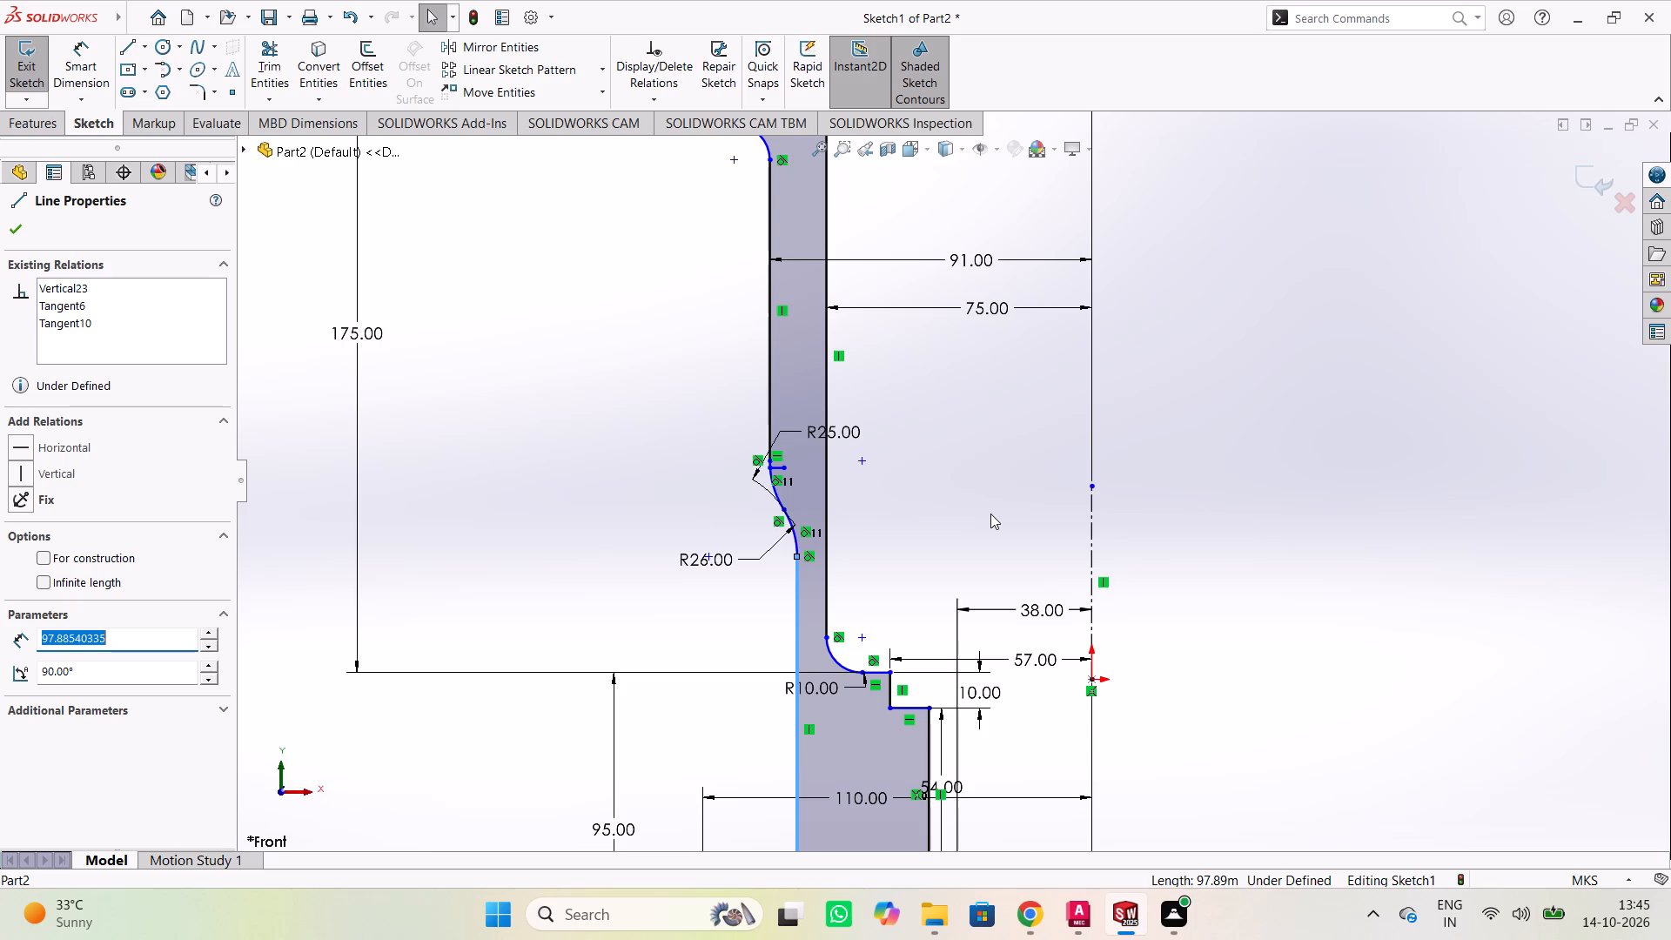
scroll(806, 520, "up", 1)
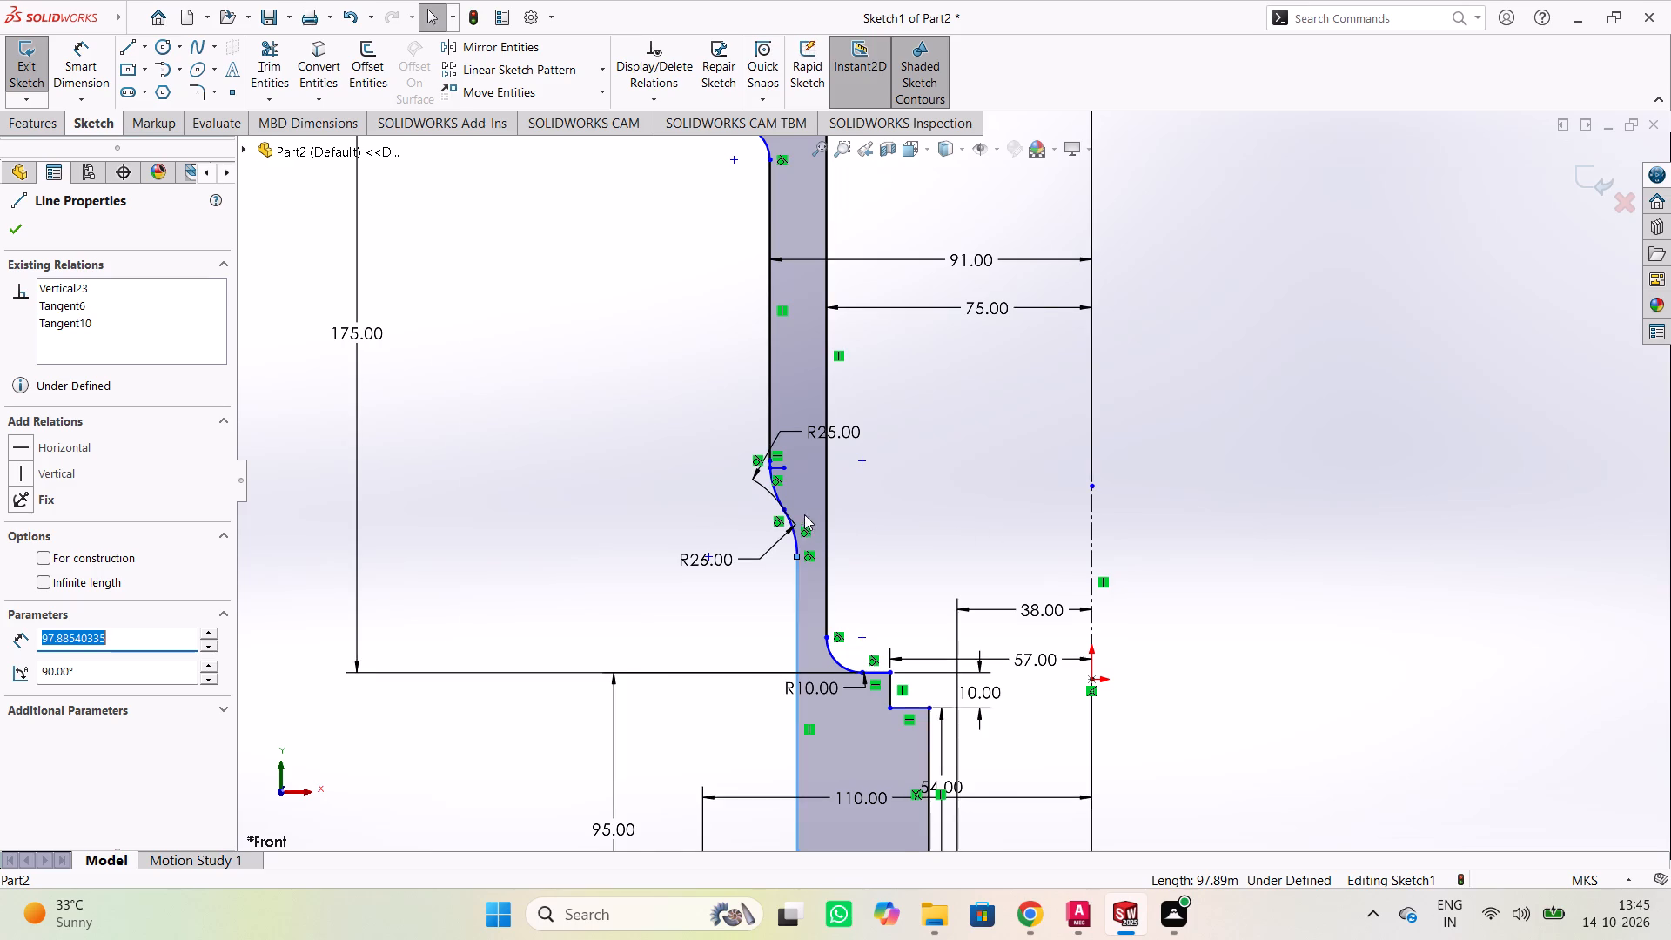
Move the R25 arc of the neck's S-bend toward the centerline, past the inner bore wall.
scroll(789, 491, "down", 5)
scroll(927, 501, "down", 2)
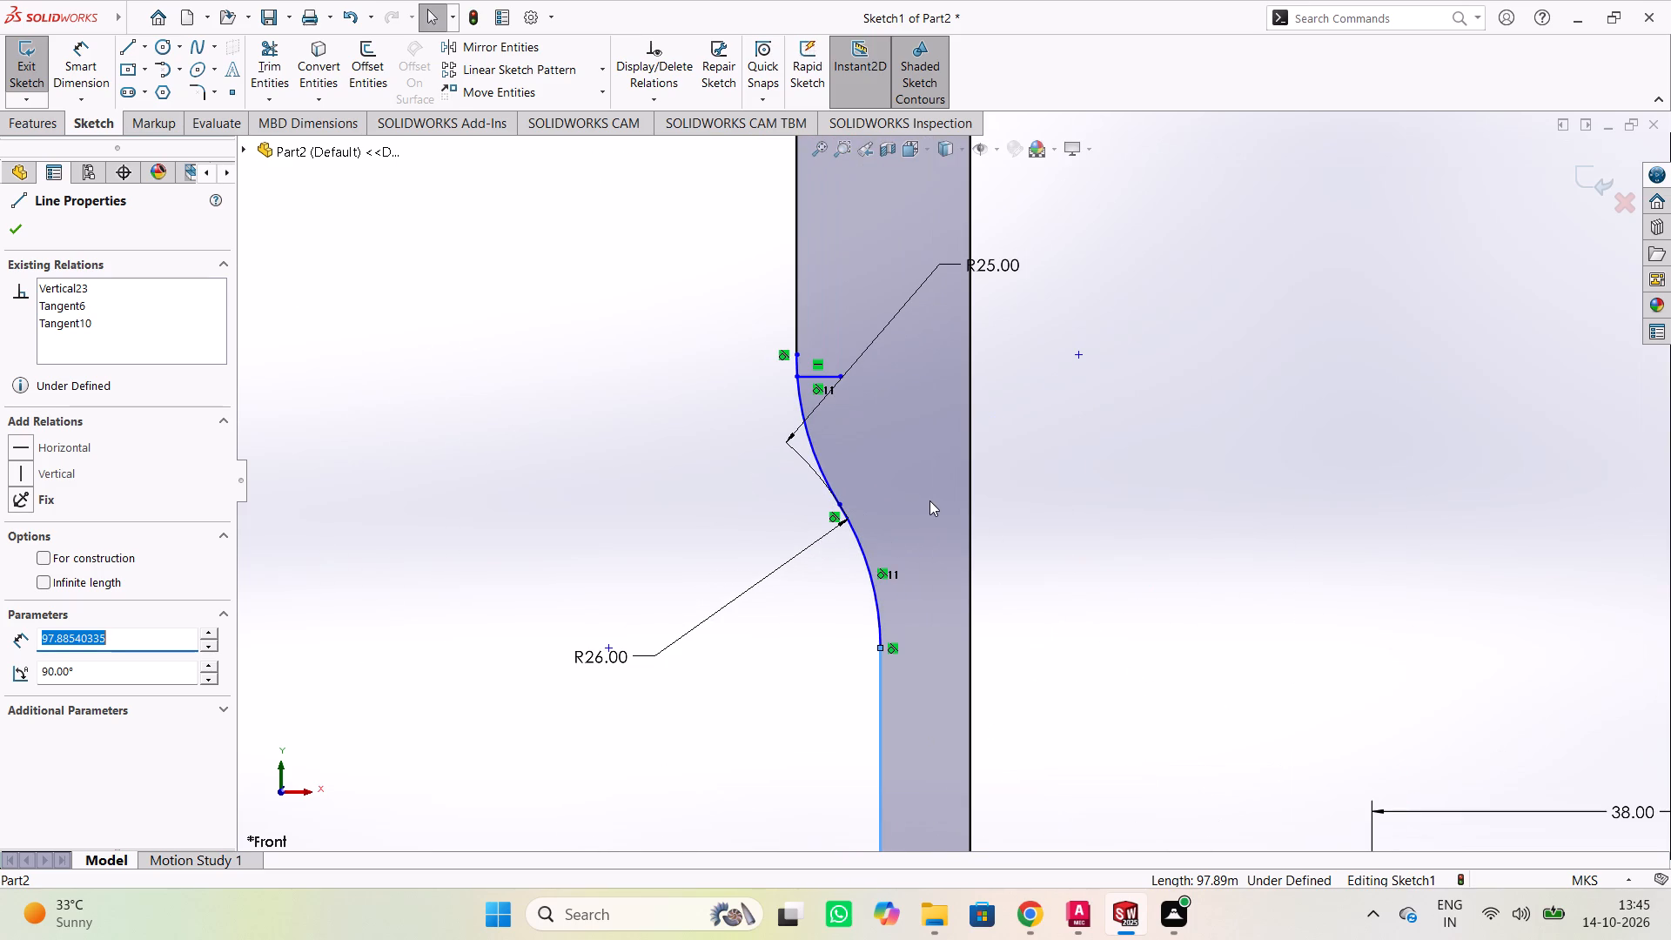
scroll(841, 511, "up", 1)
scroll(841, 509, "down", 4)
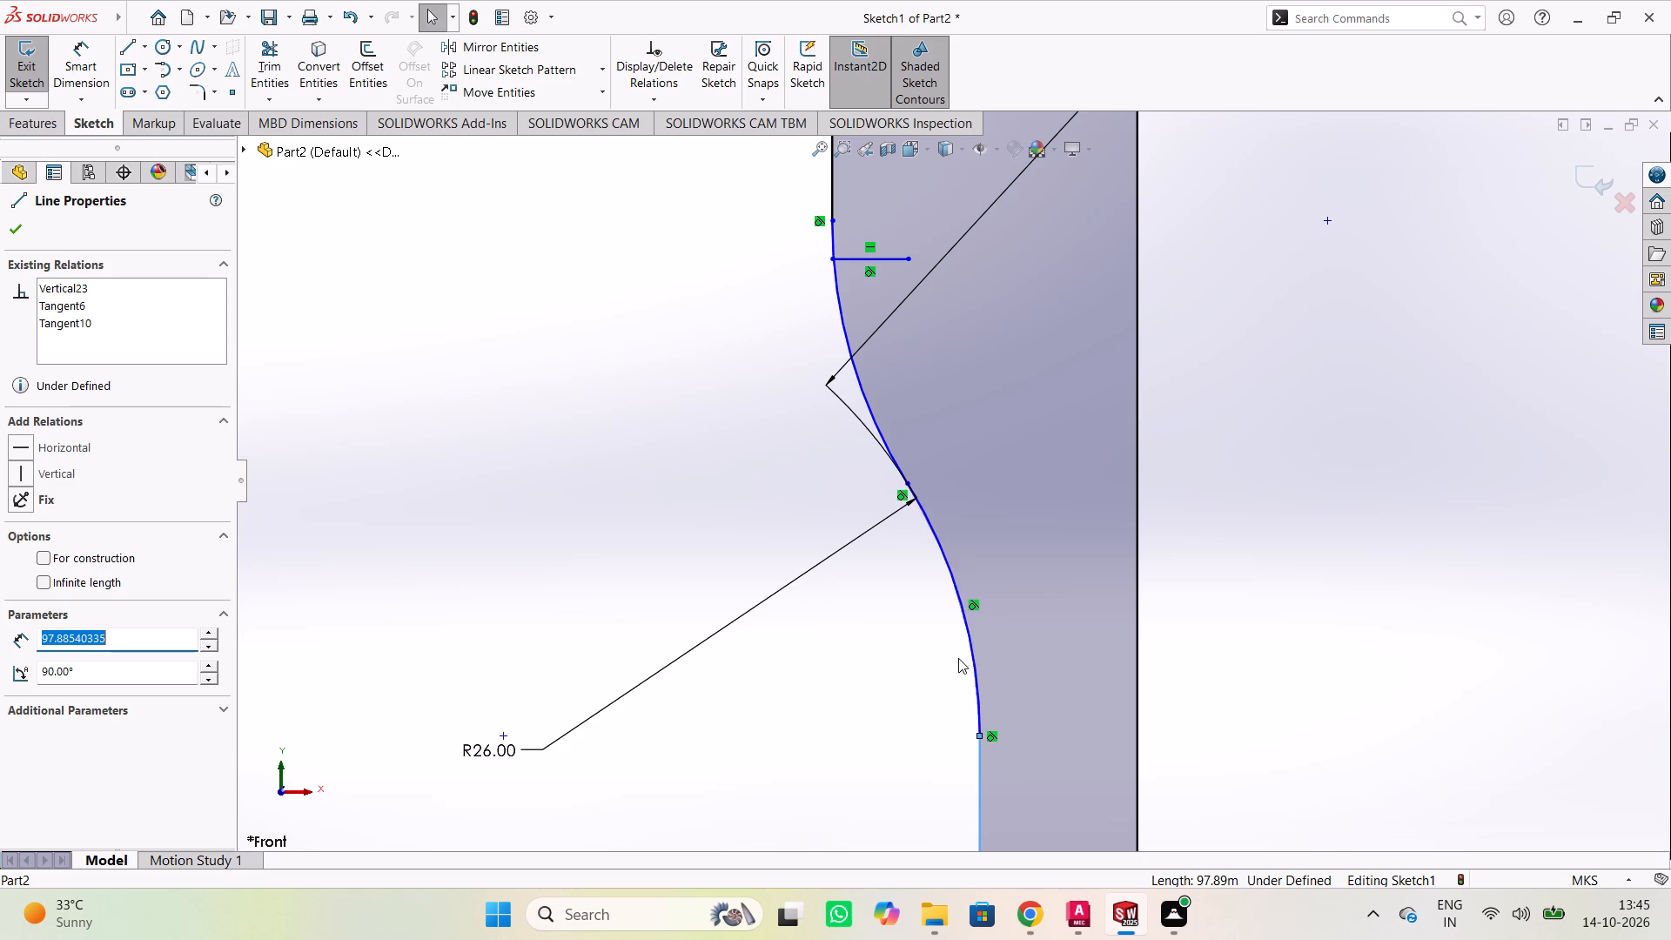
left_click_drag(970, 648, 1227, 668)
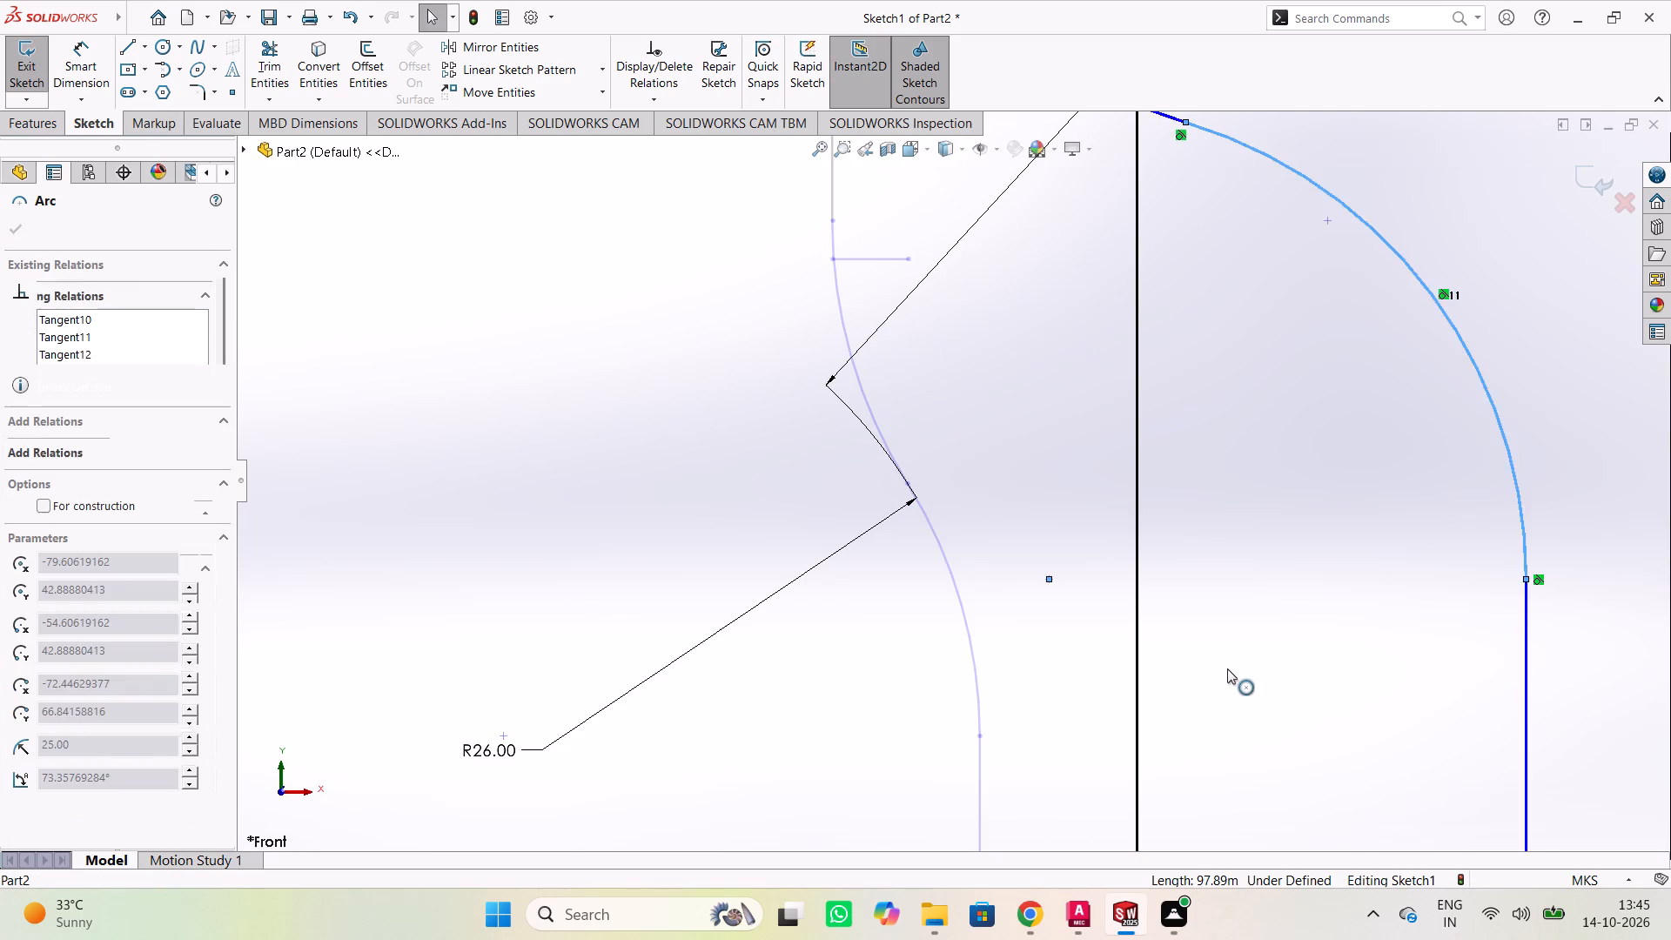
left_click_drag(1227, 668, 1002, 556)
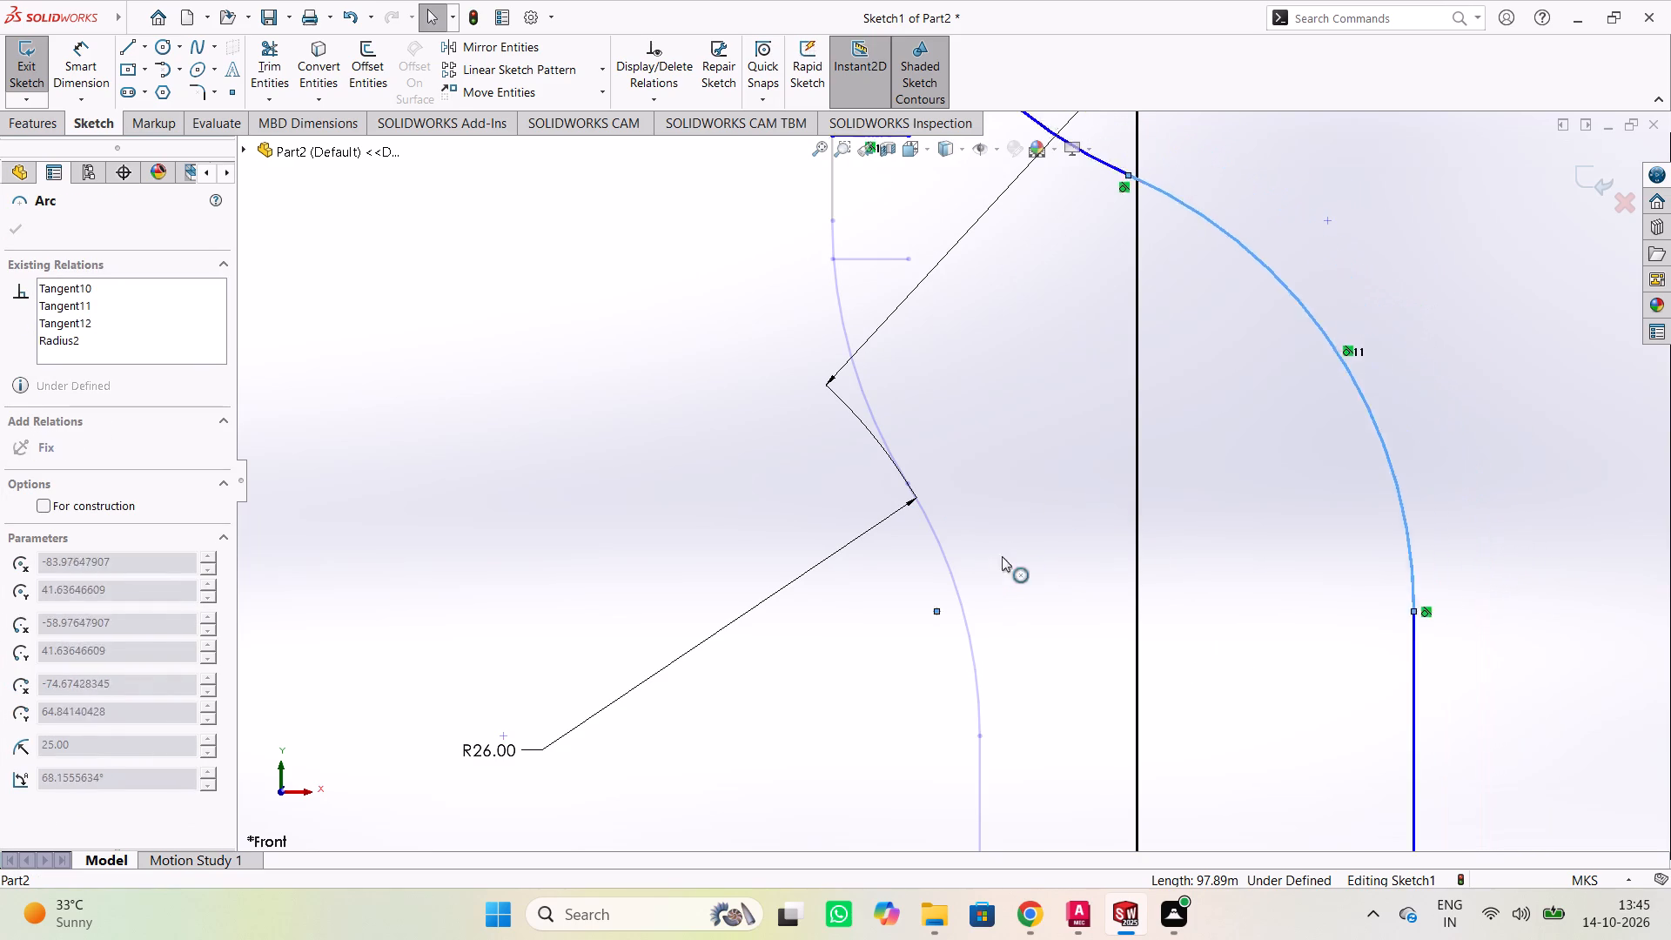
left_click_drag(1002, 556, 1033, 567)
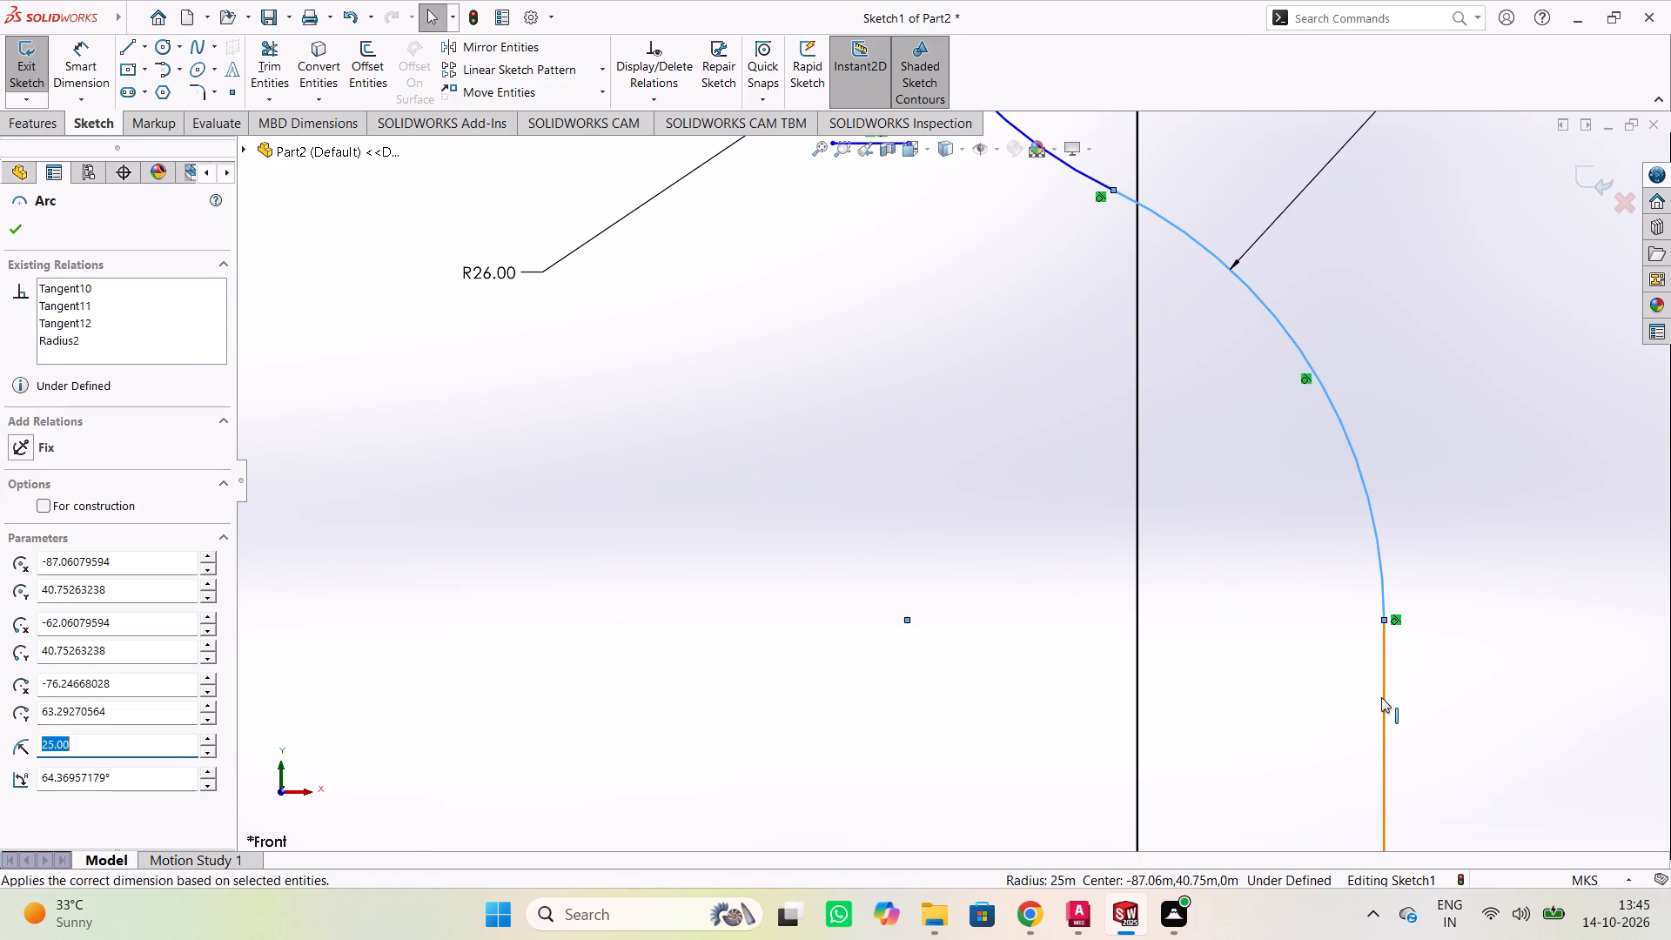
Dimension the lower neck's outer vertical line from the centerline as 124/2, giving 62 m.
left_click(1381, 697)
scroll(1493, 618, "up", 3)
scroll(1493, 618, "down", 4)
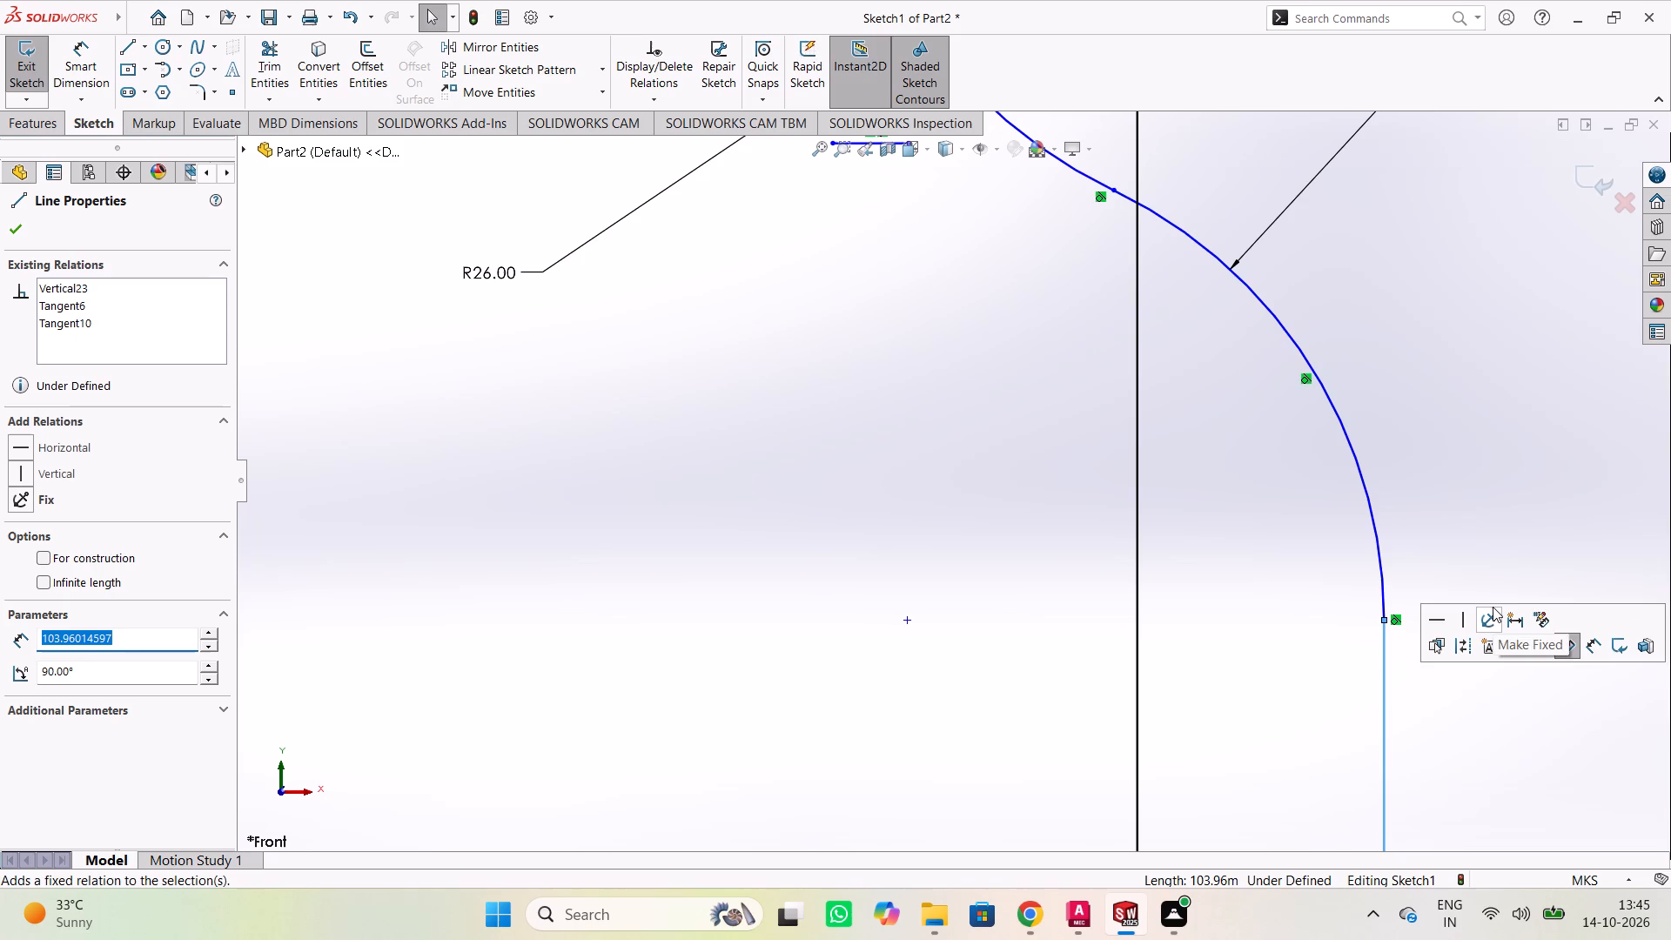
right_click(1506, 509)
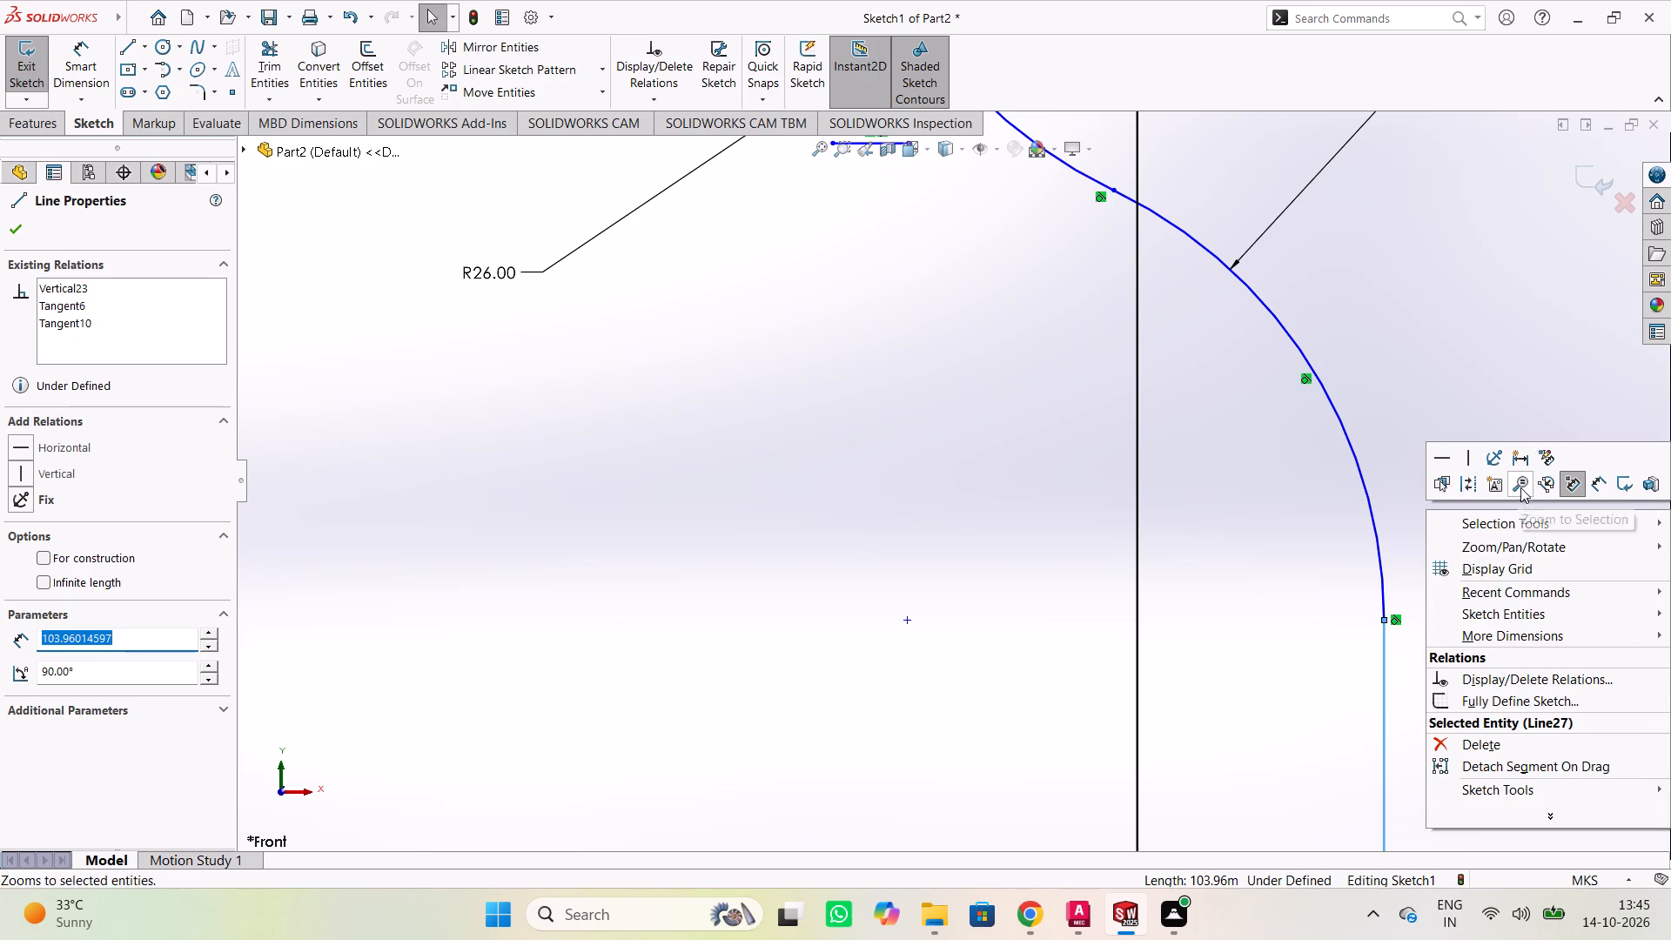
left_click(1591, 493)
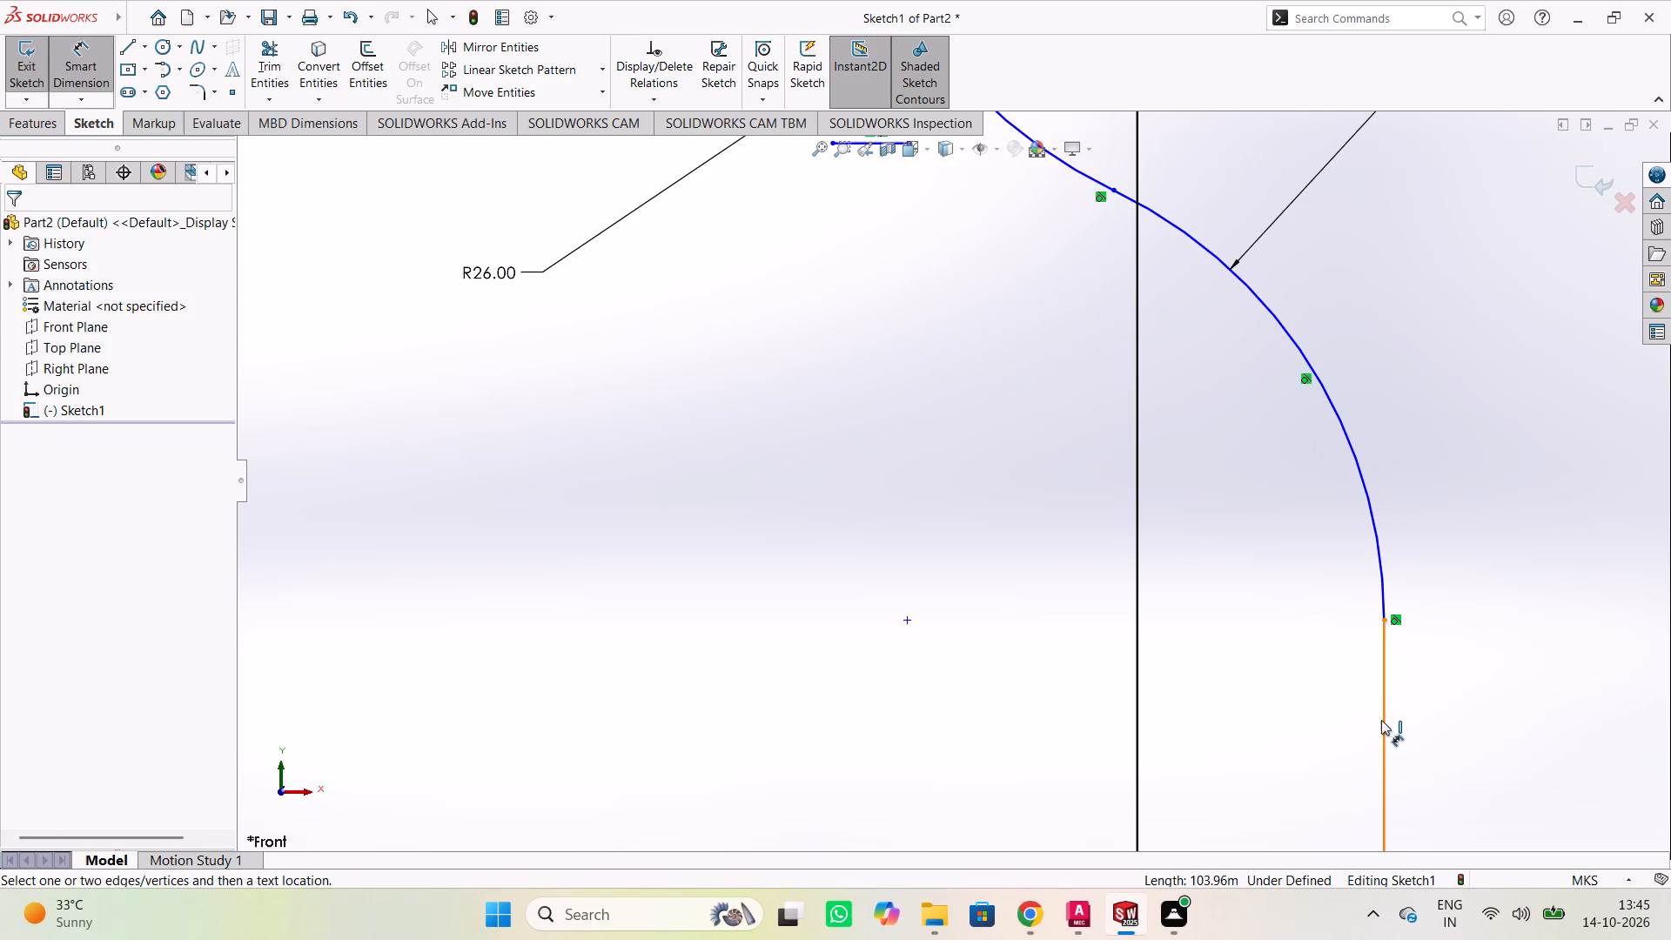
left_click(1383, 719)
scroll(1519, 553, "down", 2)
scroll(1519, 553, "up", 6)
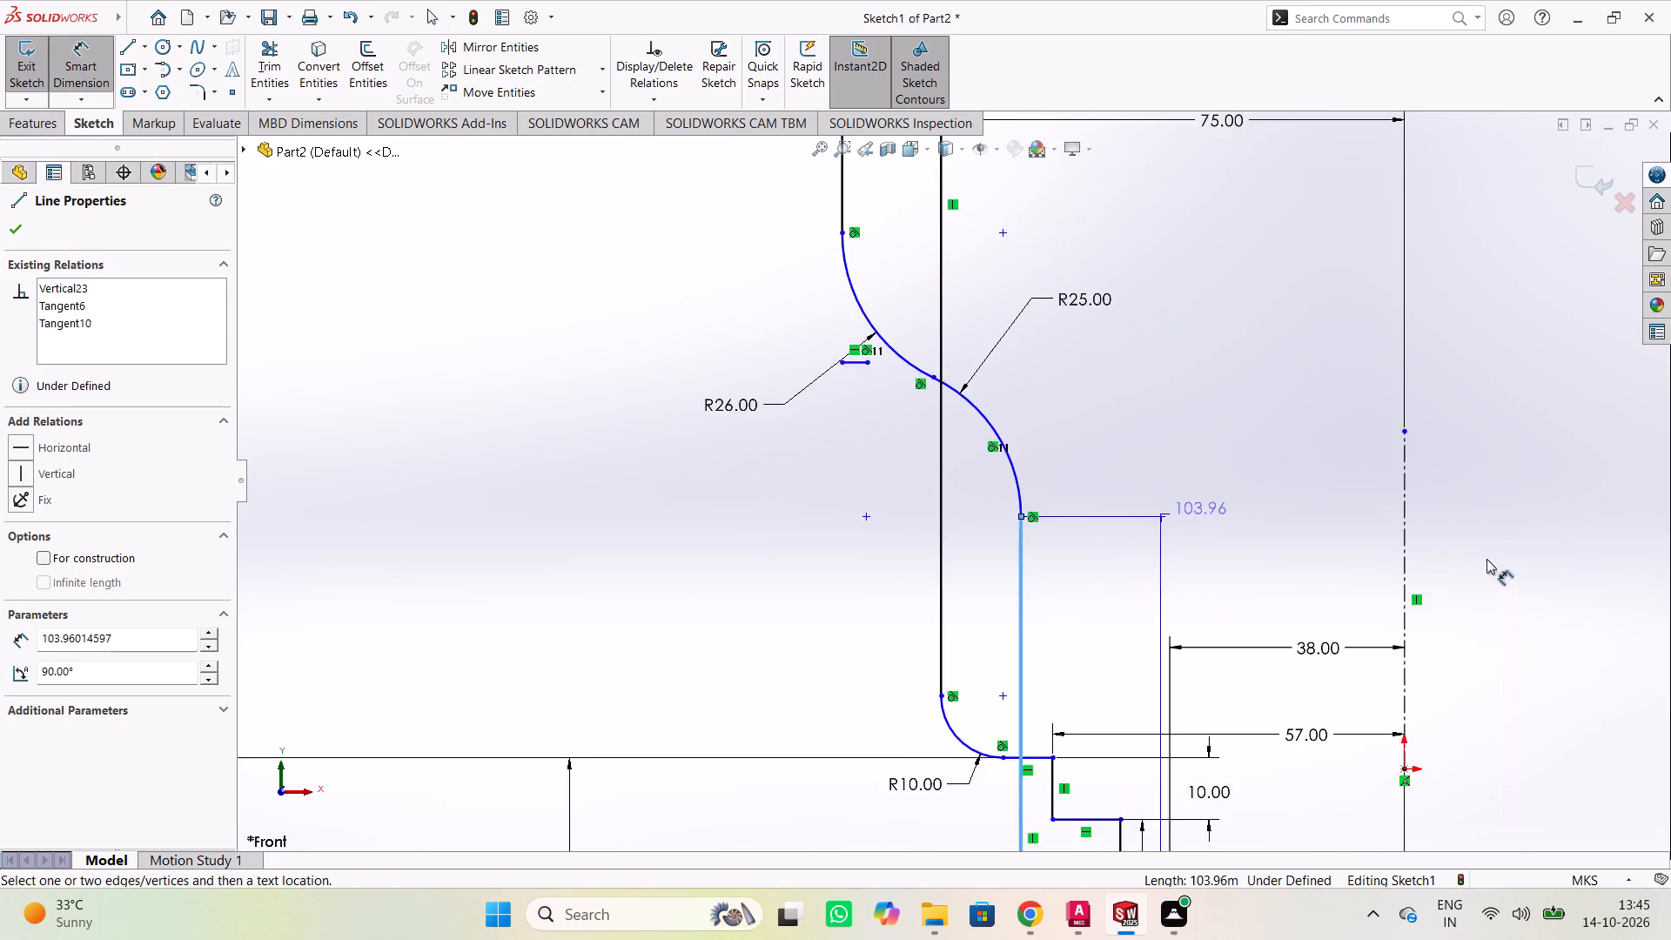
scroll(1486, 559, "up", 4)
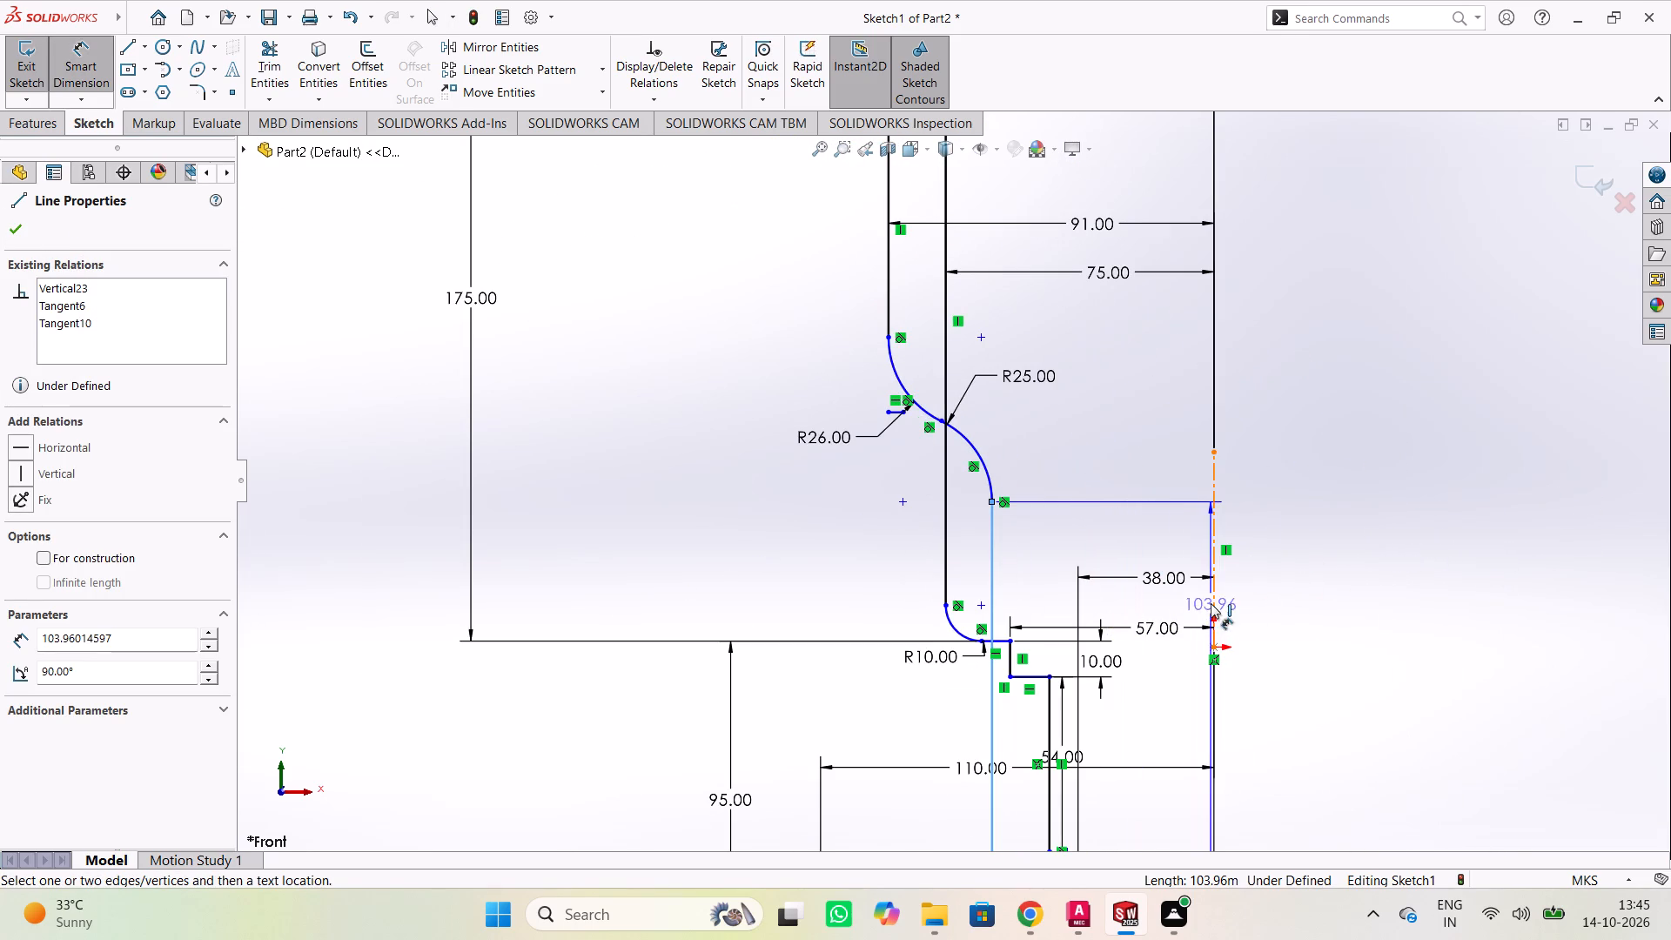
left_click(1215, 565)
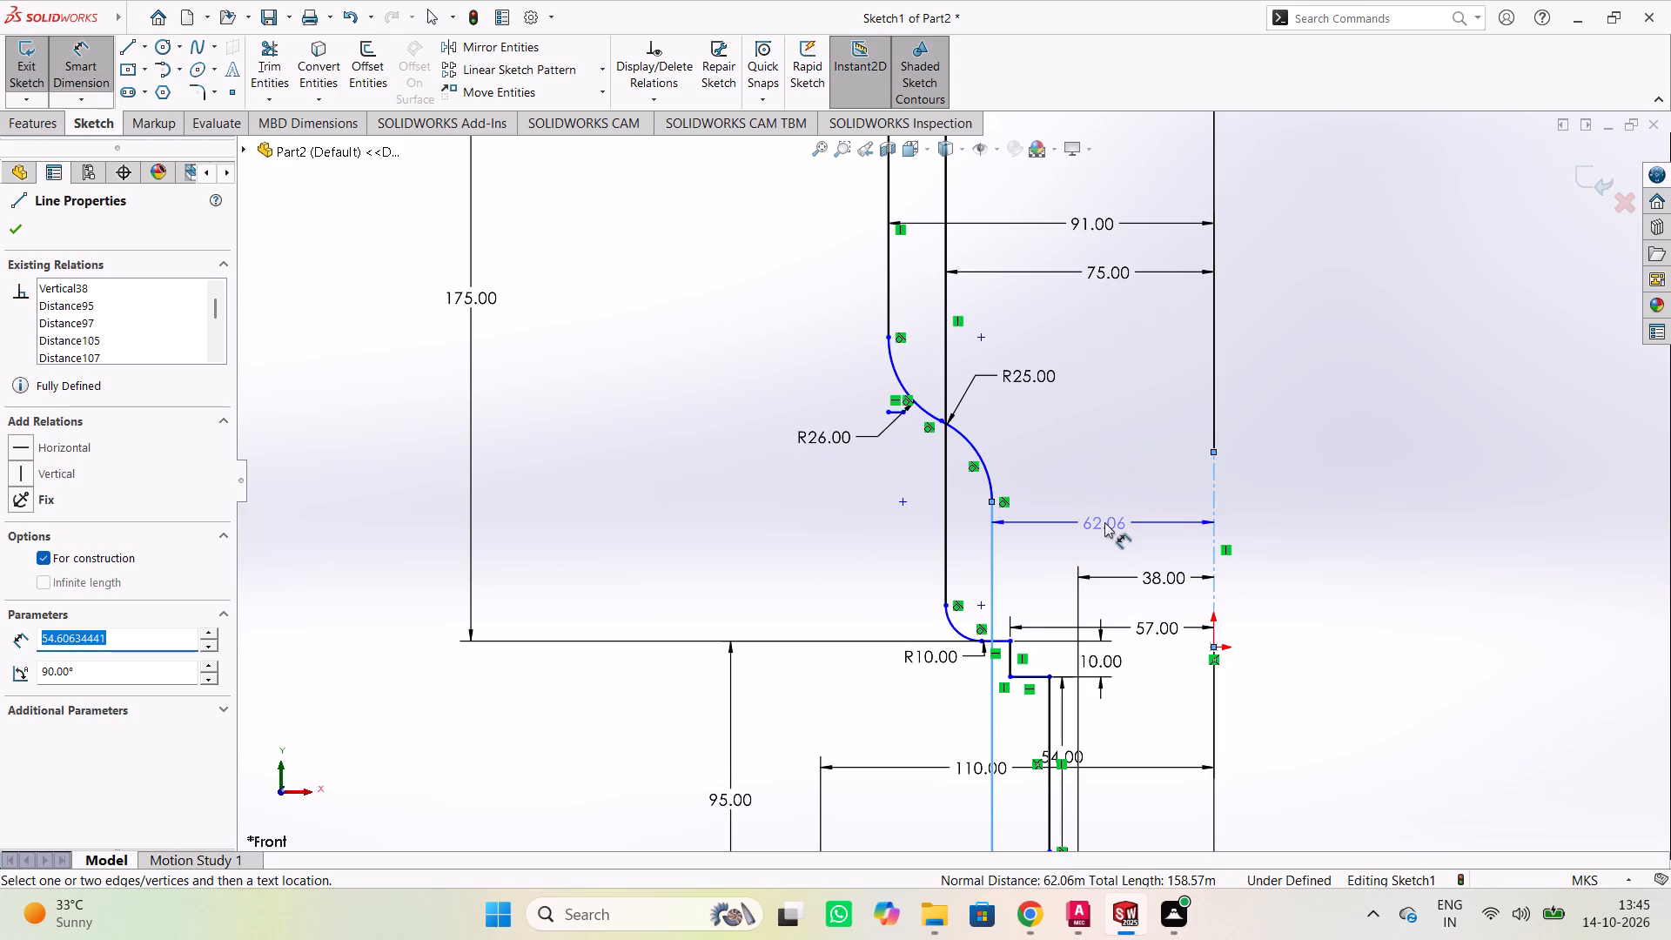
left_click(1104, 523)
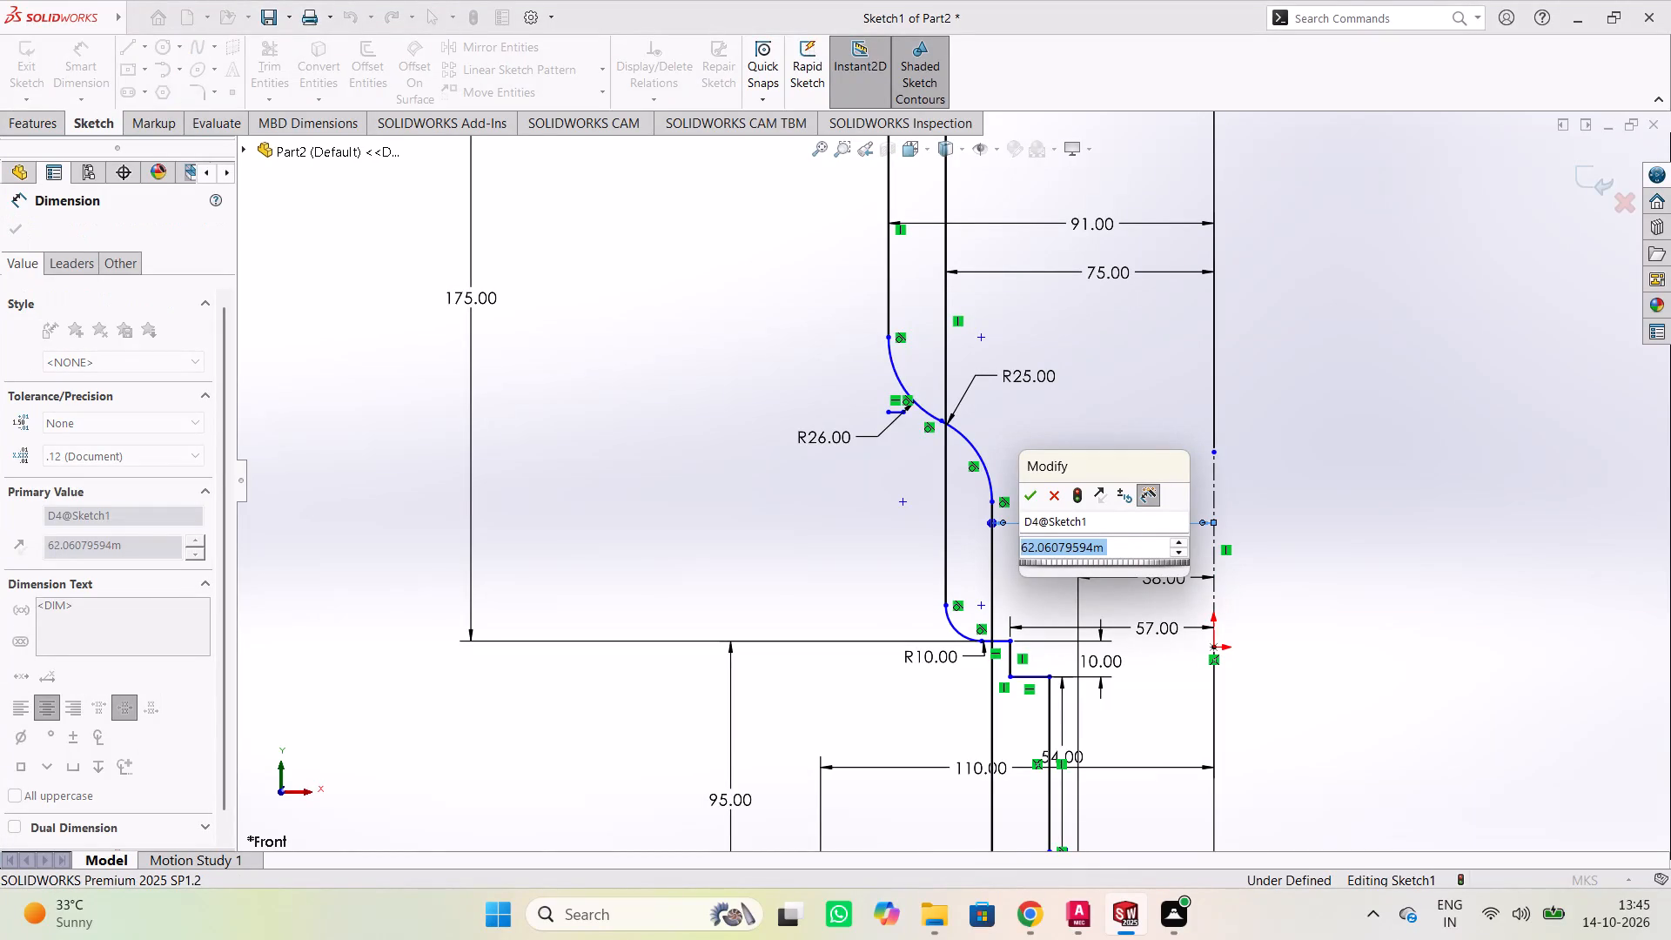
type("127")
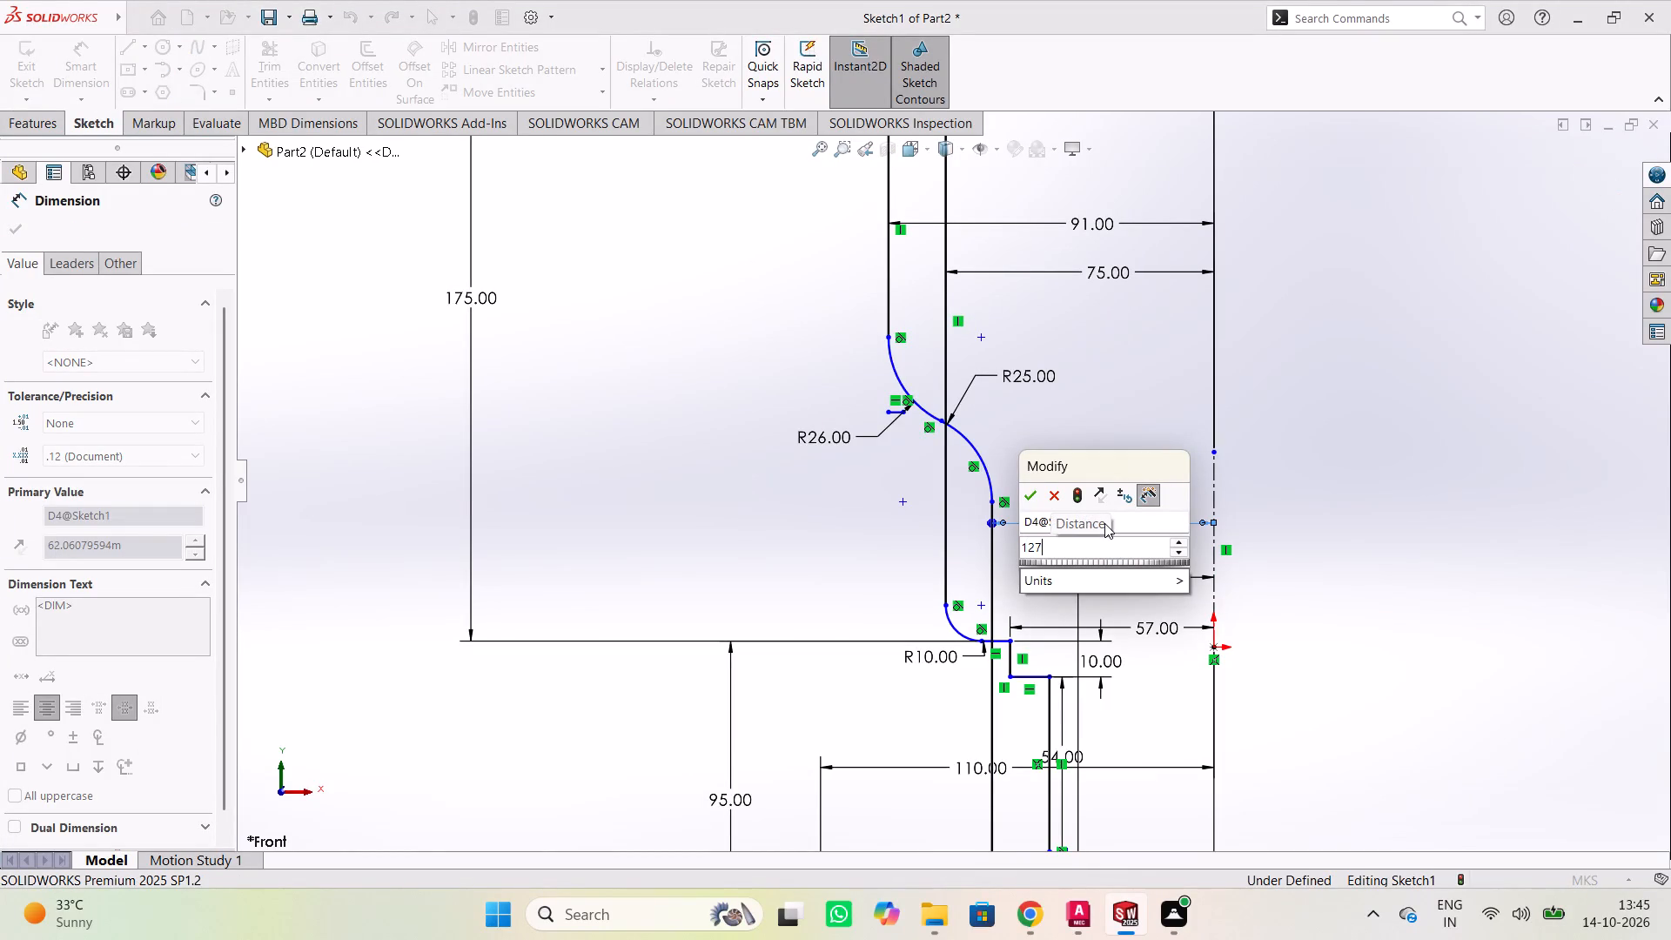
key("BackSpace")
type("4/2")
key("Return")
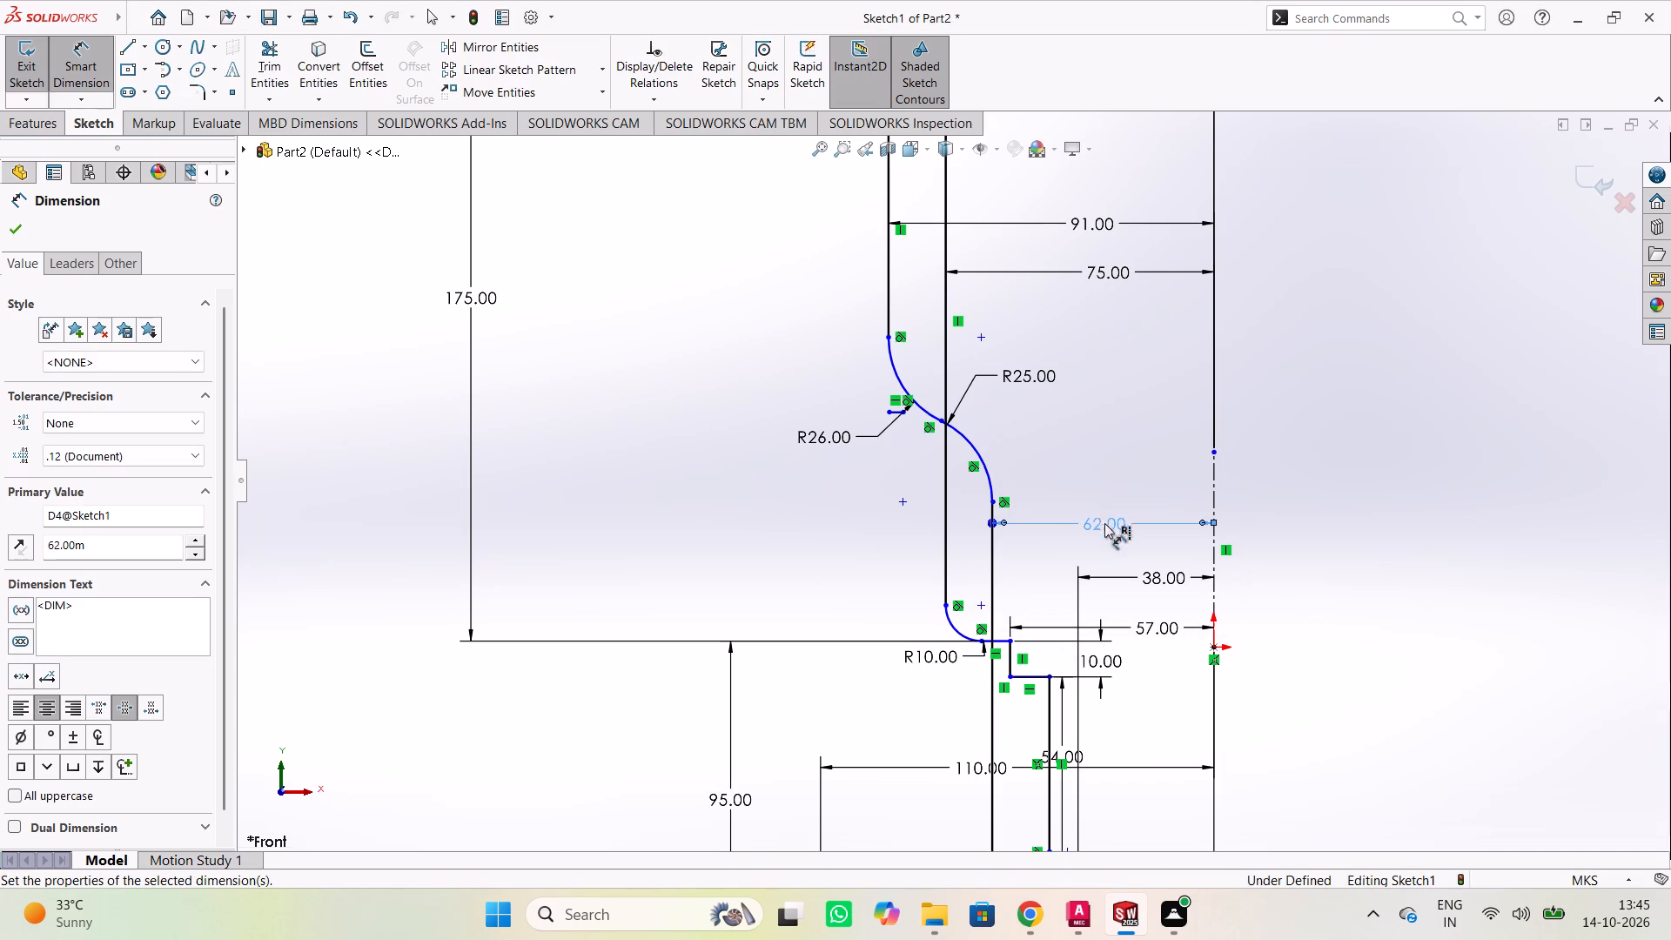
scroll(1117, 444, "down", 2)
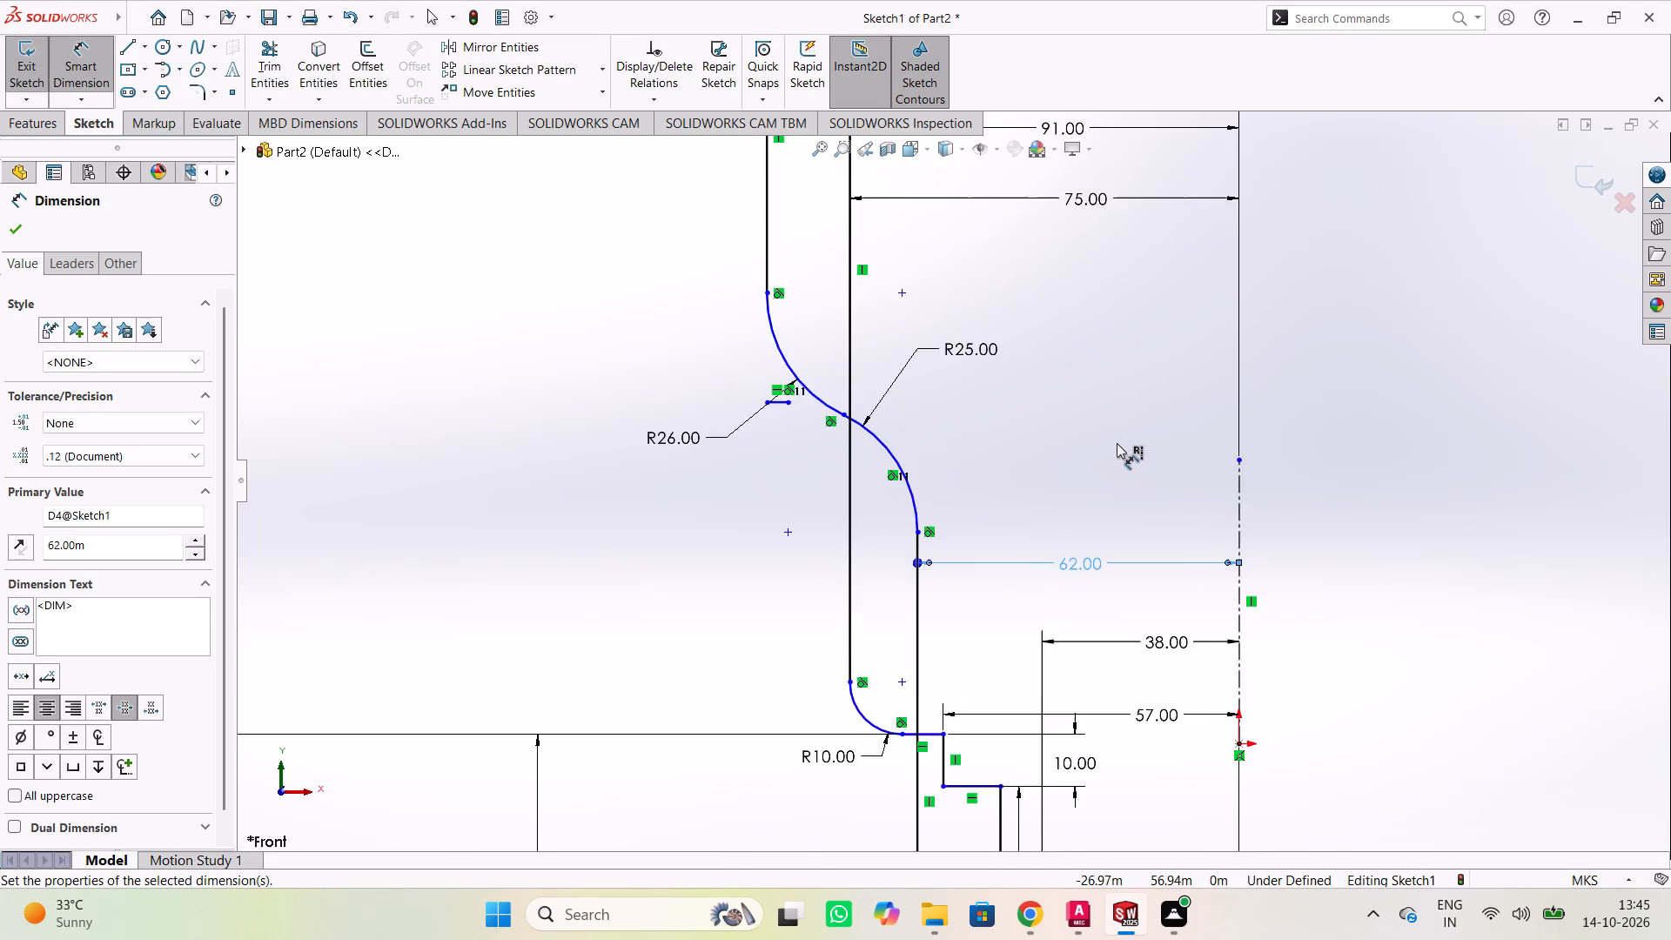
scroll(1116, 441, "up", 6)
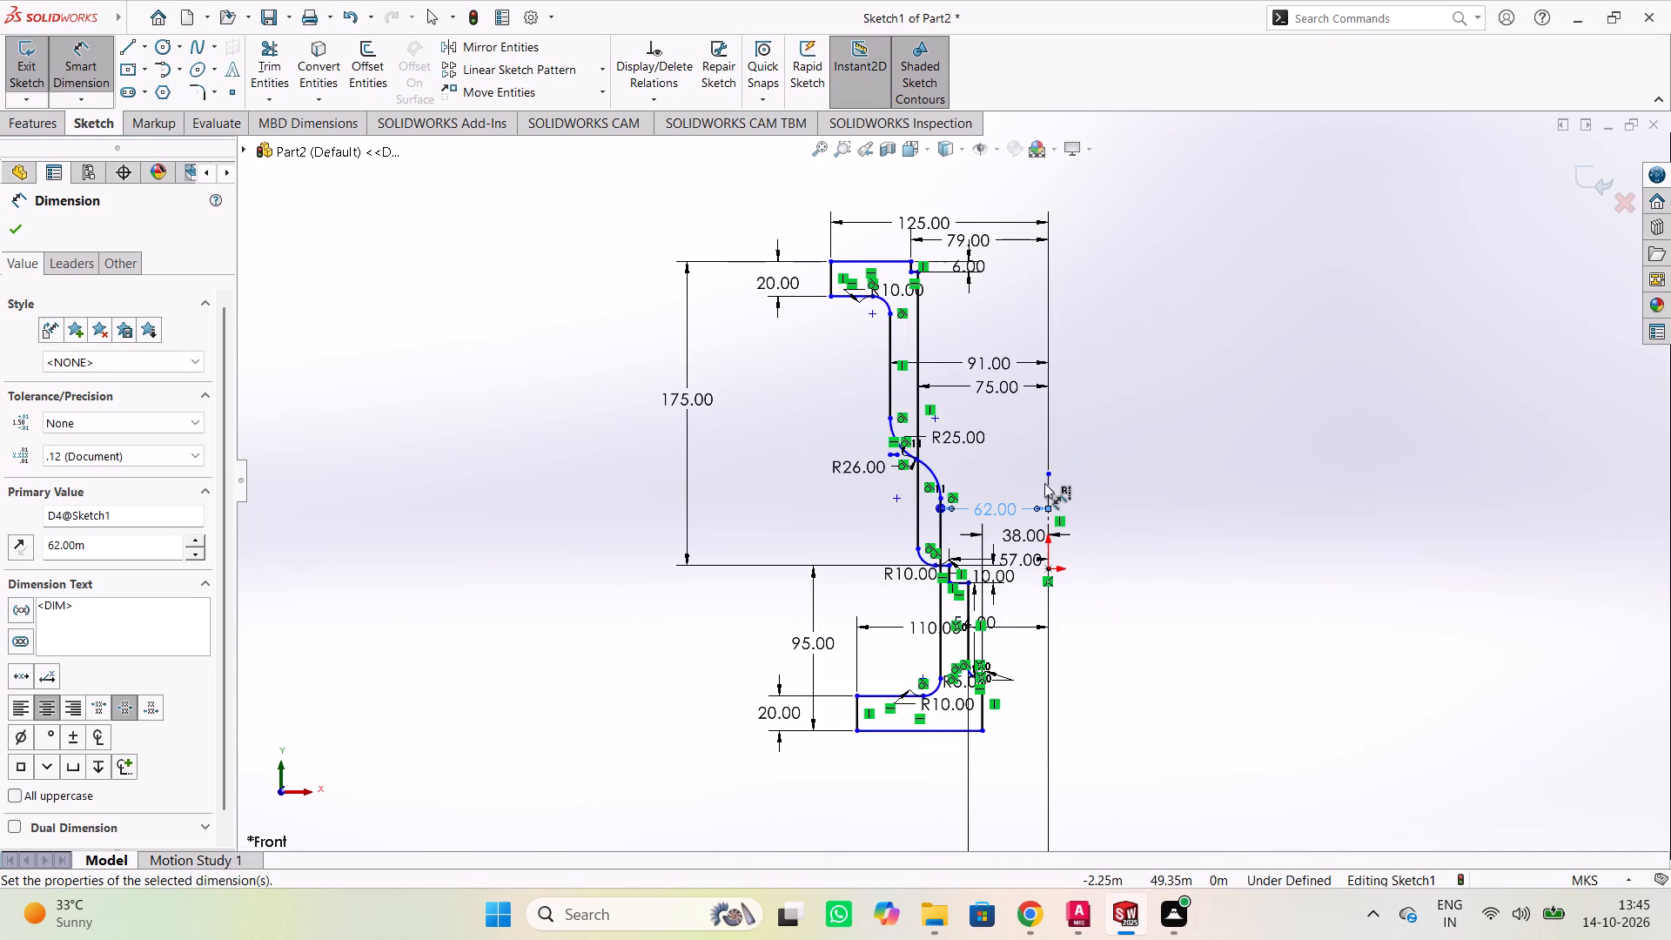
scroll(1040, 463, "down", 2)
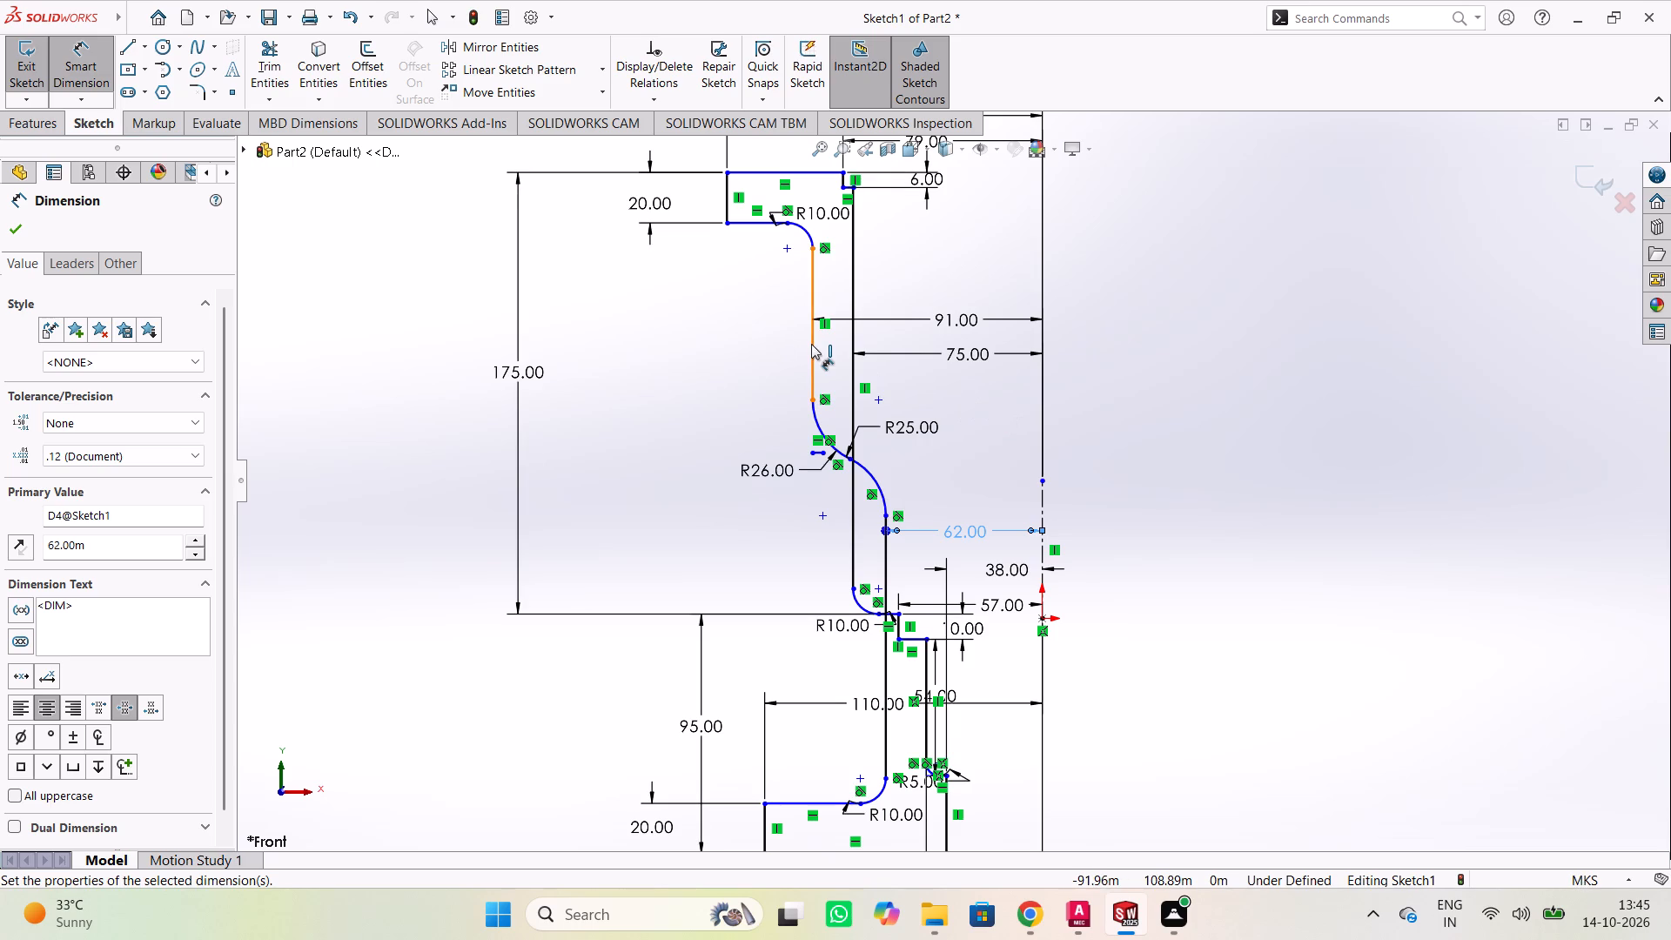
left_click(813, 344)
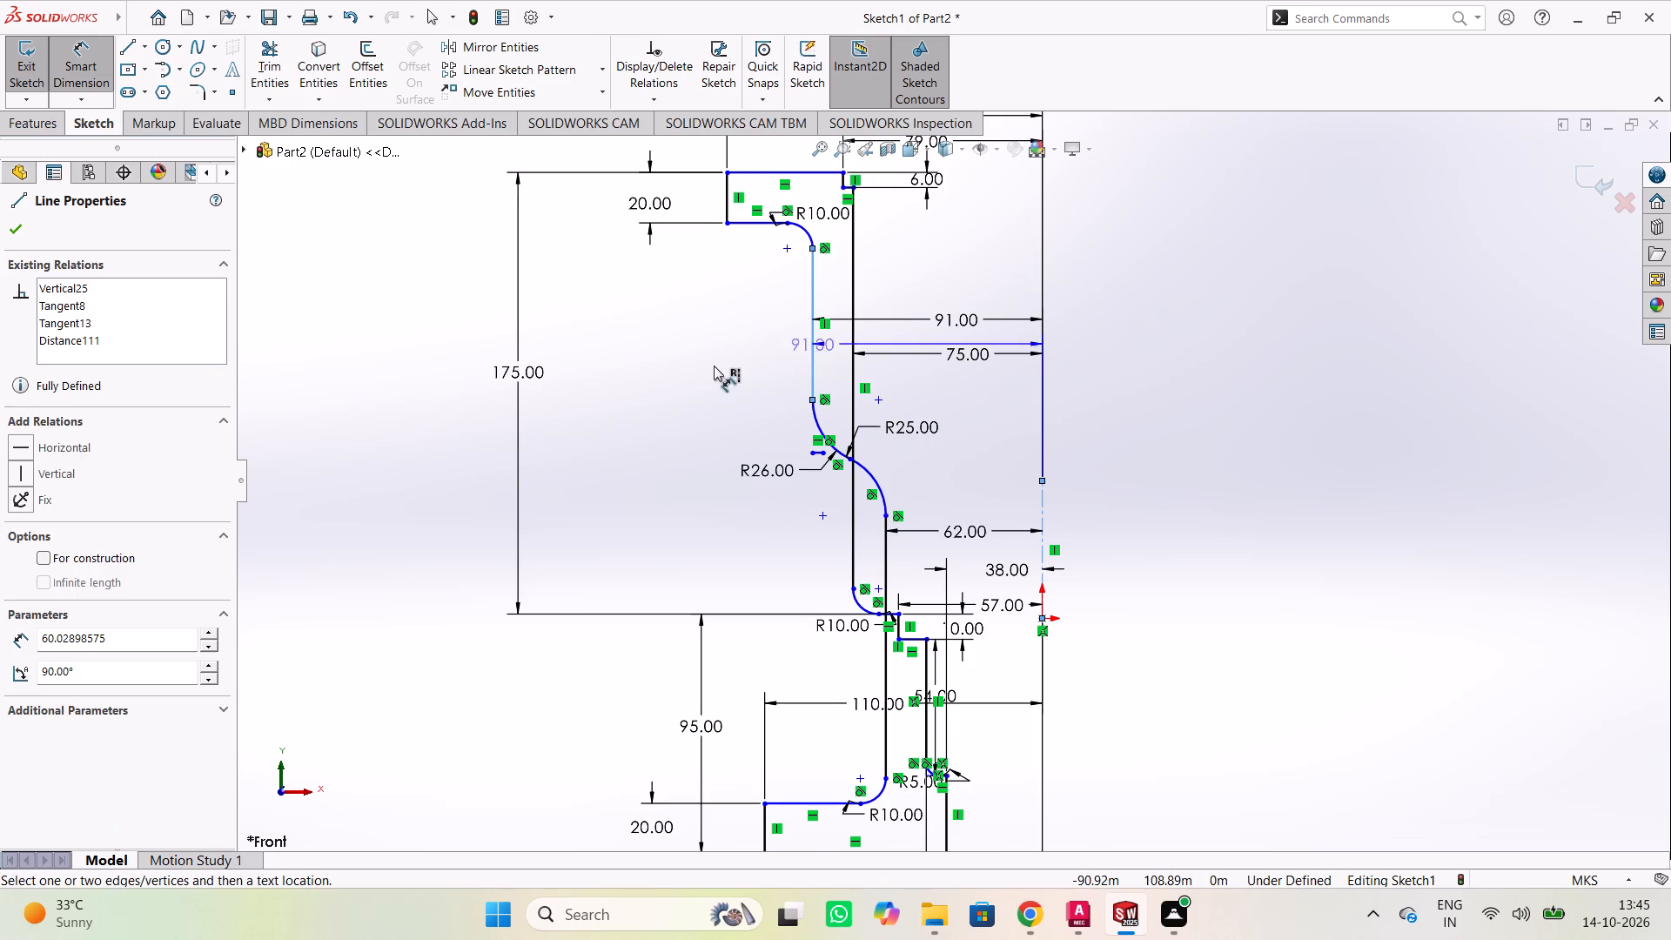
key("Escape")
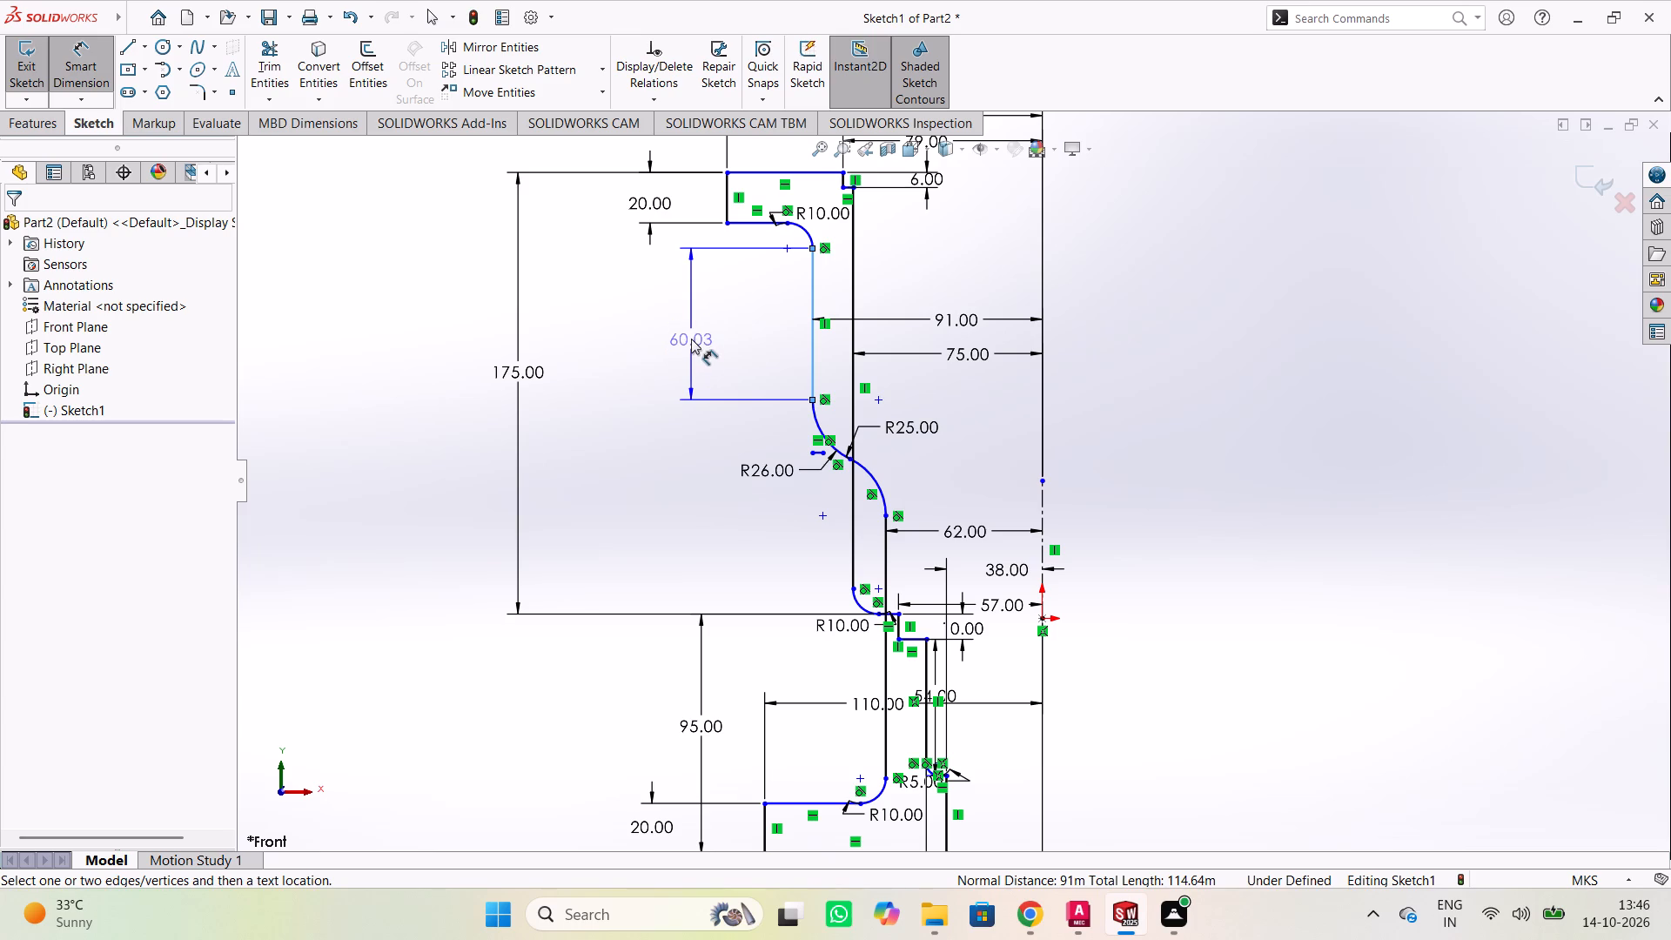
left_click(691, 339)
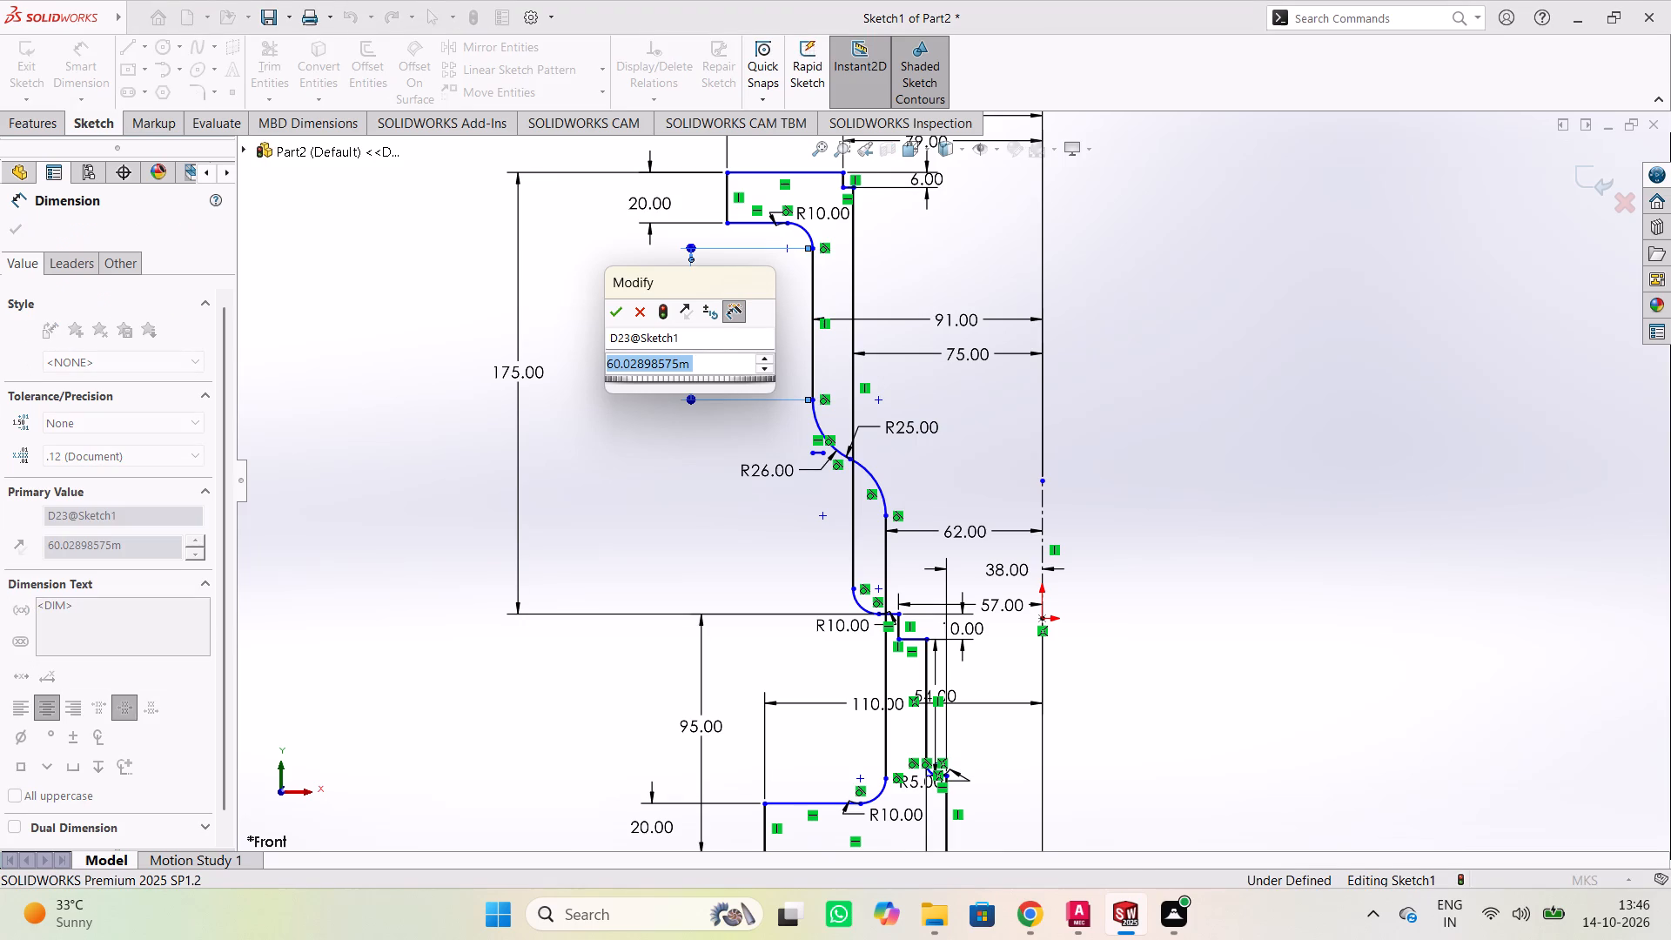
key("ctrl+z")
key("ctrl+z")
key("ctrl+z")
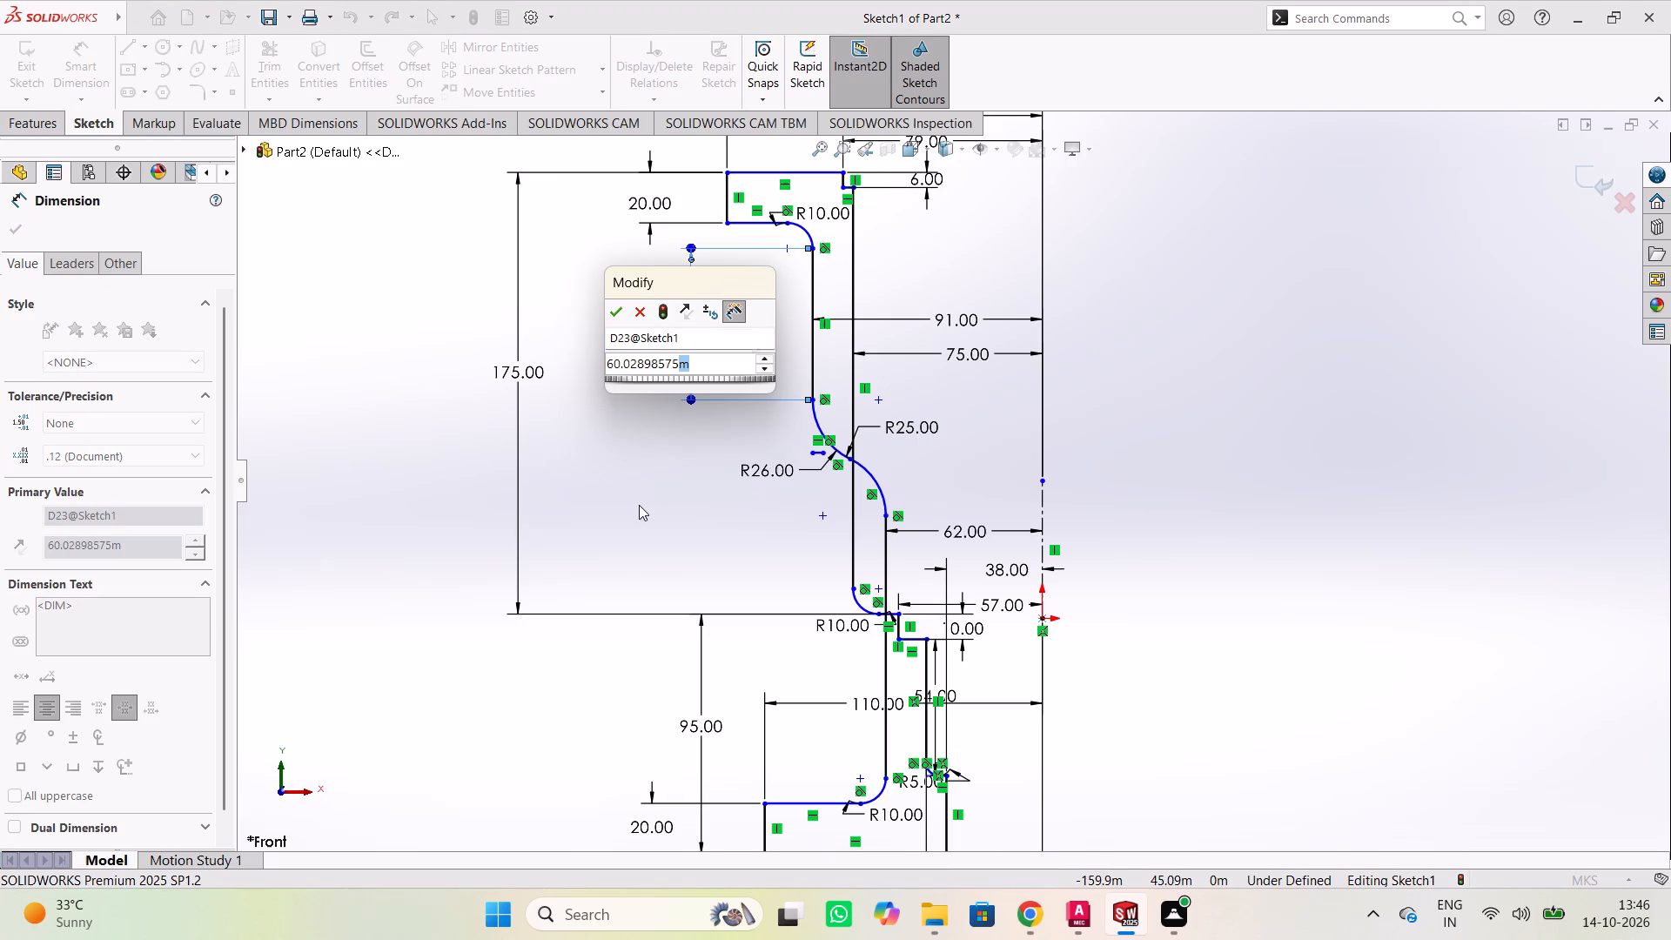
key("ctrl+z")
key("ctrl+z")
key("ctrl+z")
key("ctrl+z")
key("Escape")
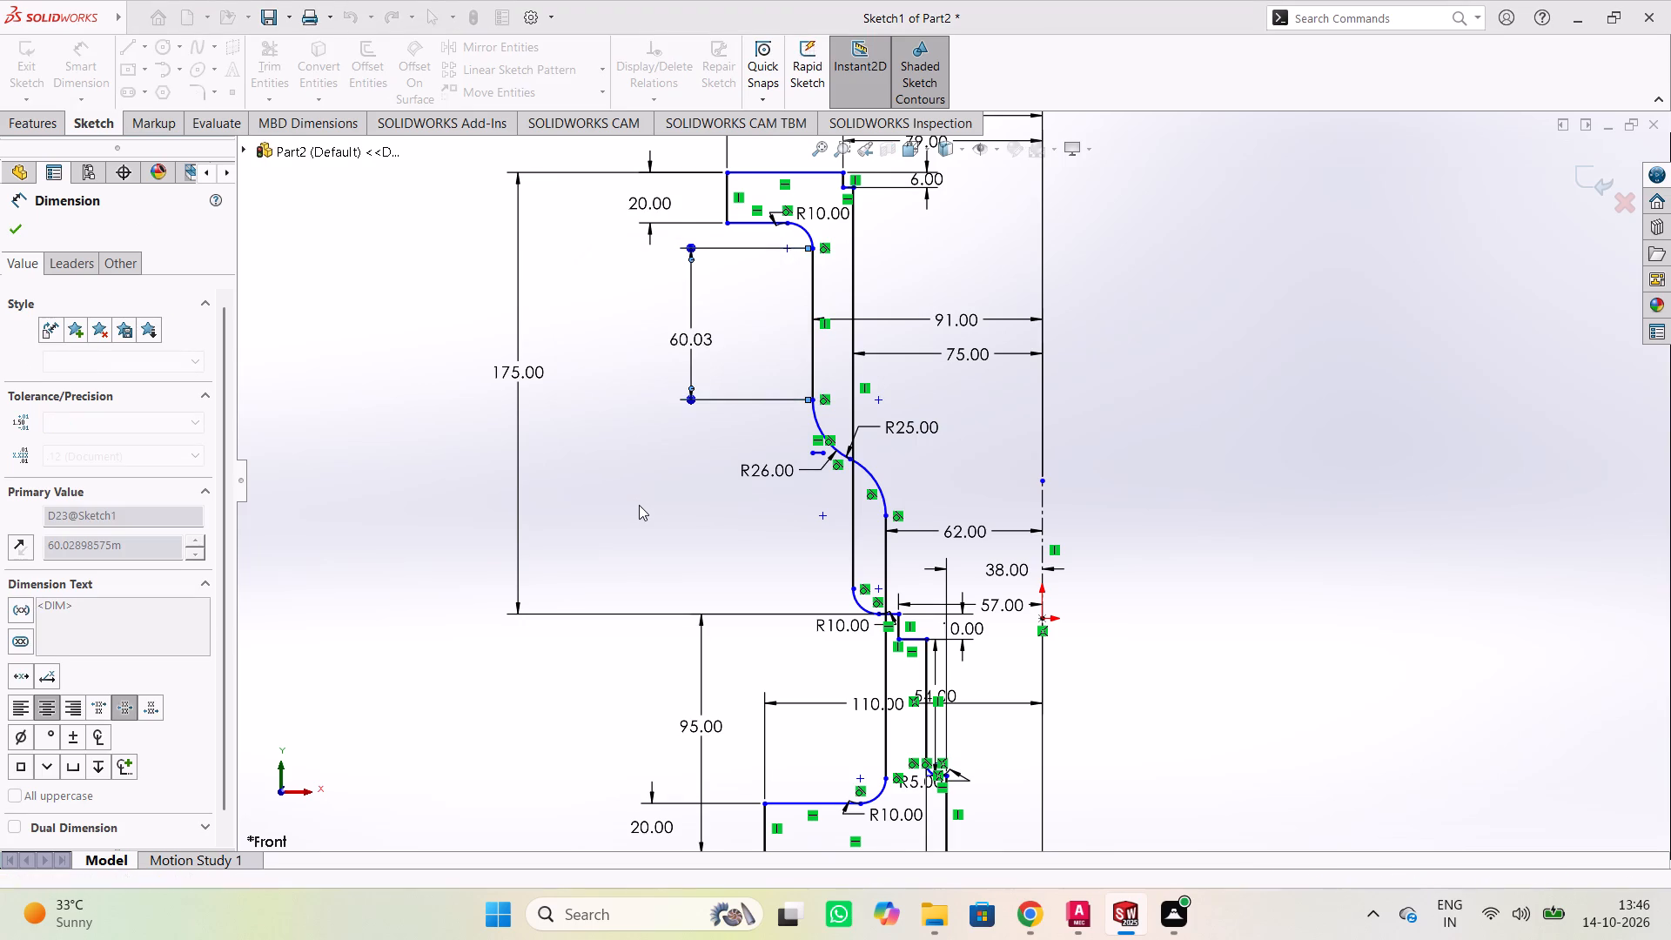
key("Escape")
Undo the recent dimension, neck and fillet edits back to the sharp-cornered stepped profile with the 176.79 m overall height dimension.
key("ctrl+z")
key("ctrl+z")
key("ctrl+z")
key("ctrl+z")
key("ctrl+z")
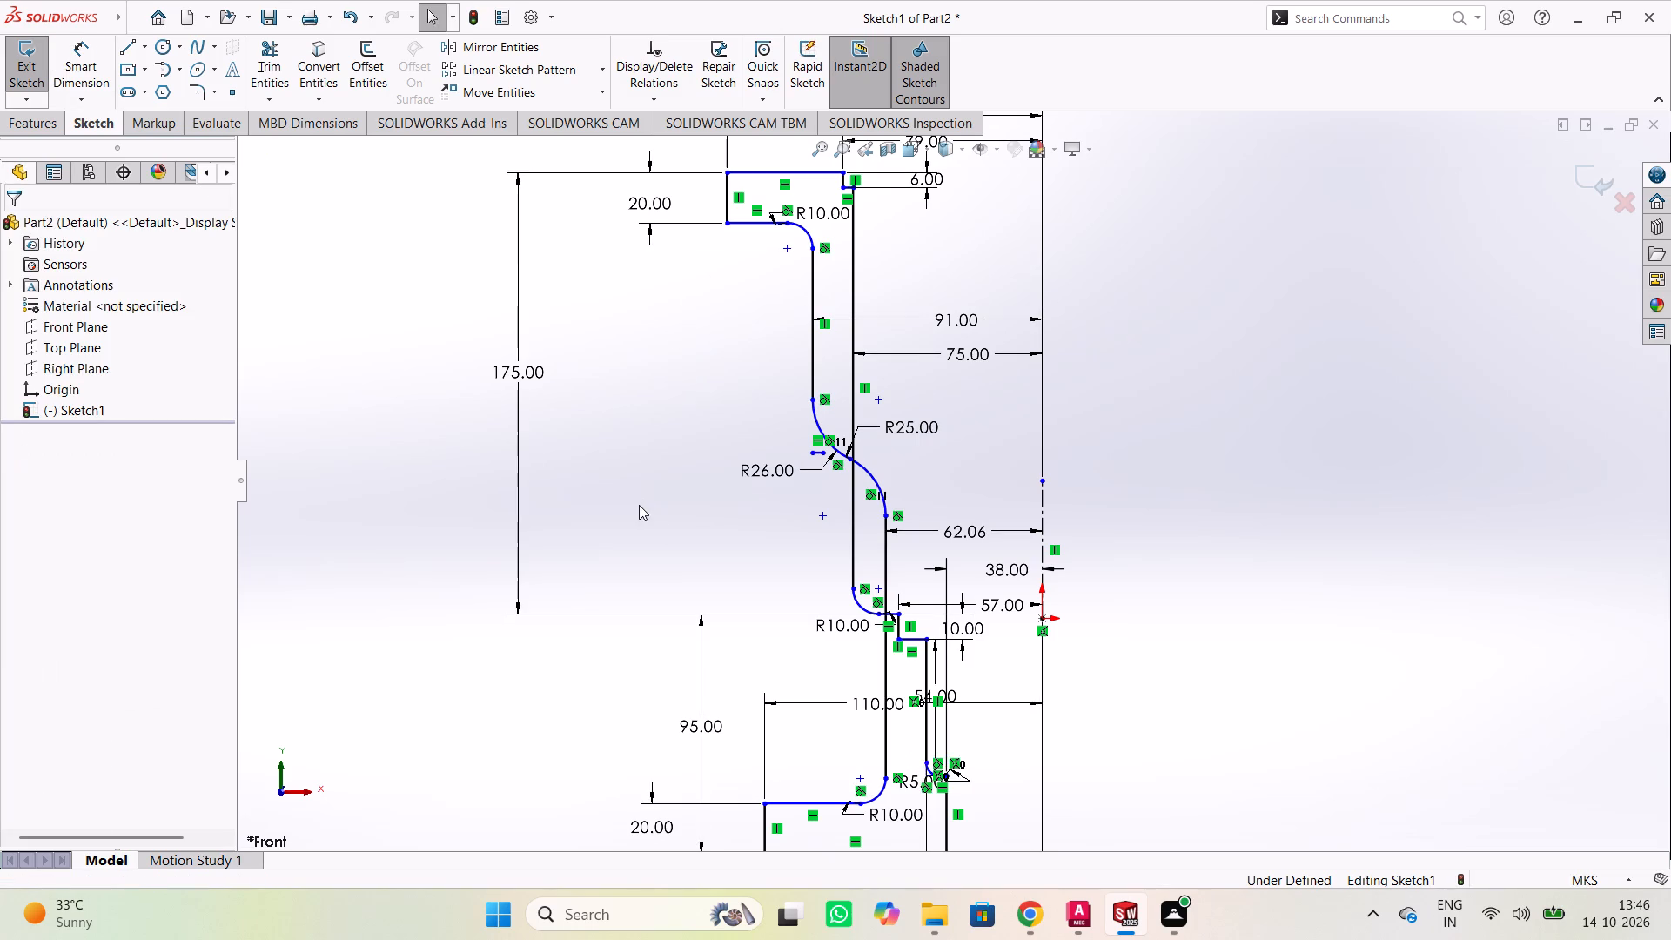
key("ctrl+z")
key("ctrl+z")
key("ctrl+z")
key("ctrl+z")
key("ctrl+z")
key("ctrl+z")
key("ctrl+z")
key("ctrl+z")
key("ctrl+z")
key("ctrl+z")
key("ctrl+z")
key("ctrl+z")
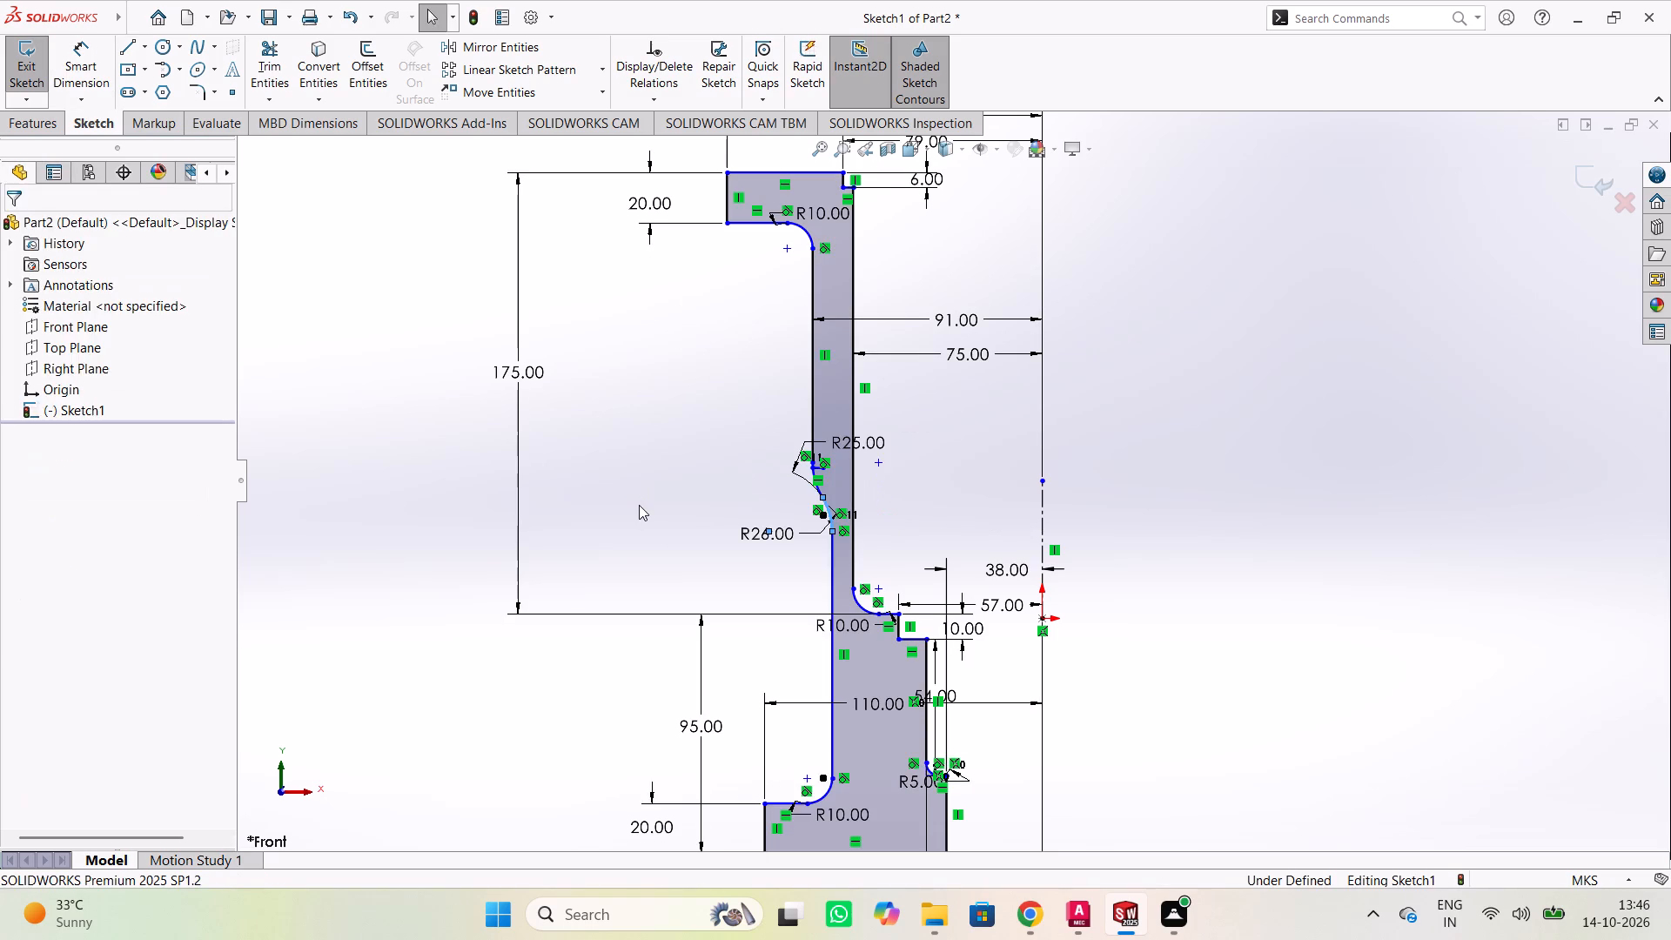
key("ctrl+z")
key("ctrl+z")
key("ctrl+z")
key("ctrl+z")
key("ctrl+z")
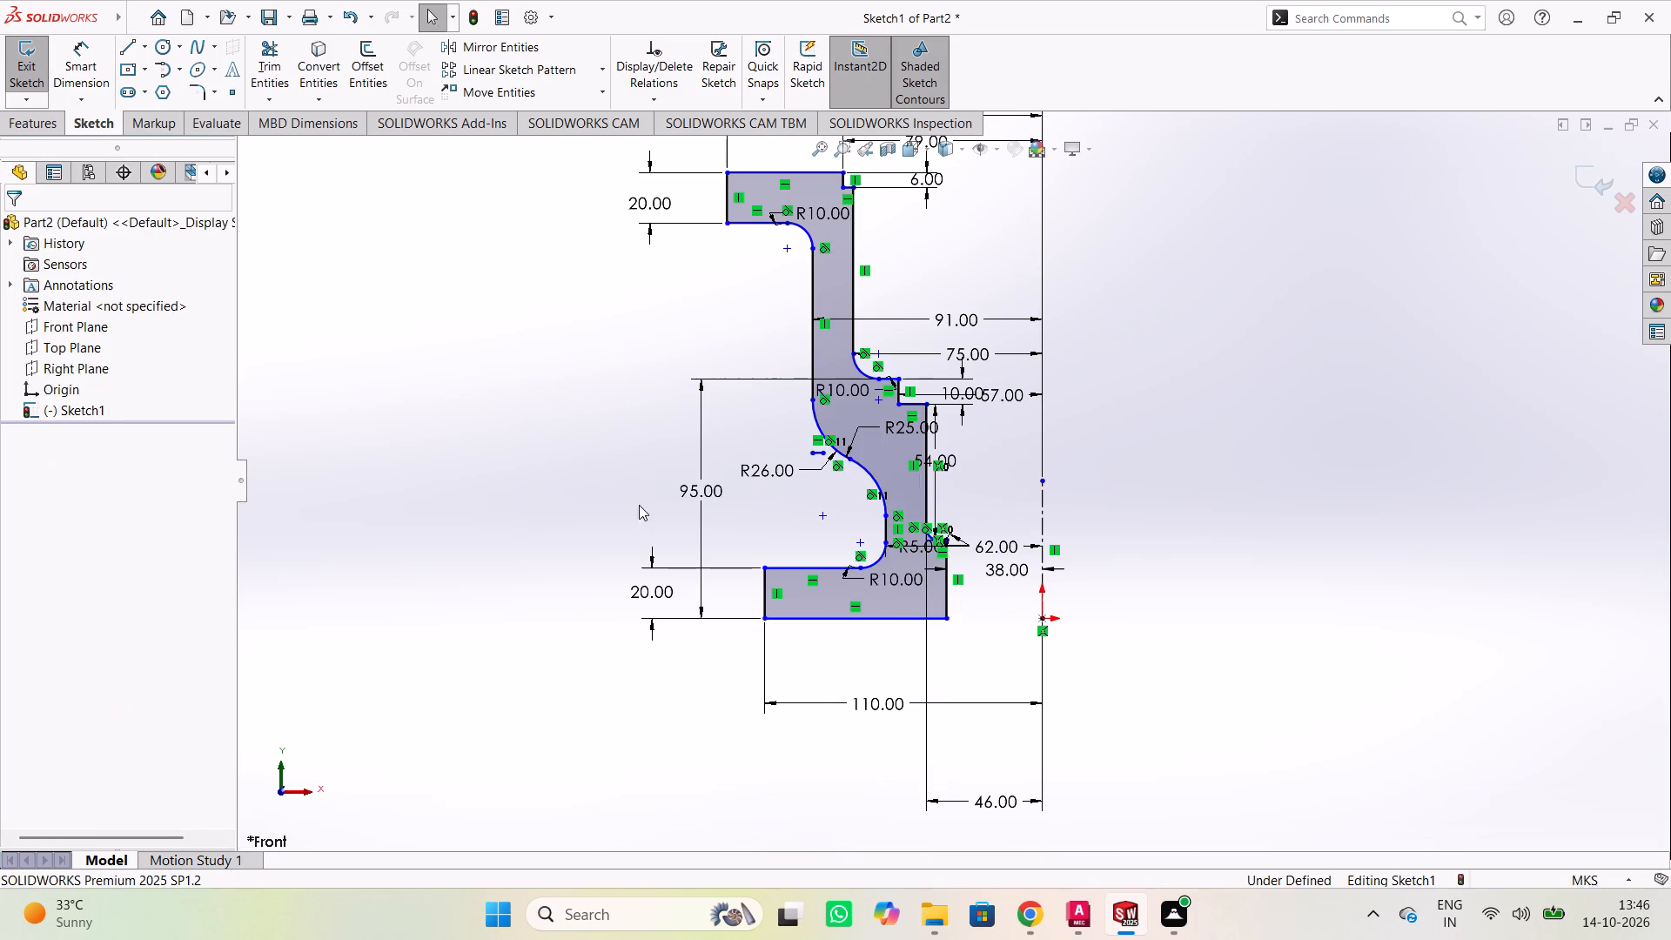
scroll(928, 265, "down", 4)
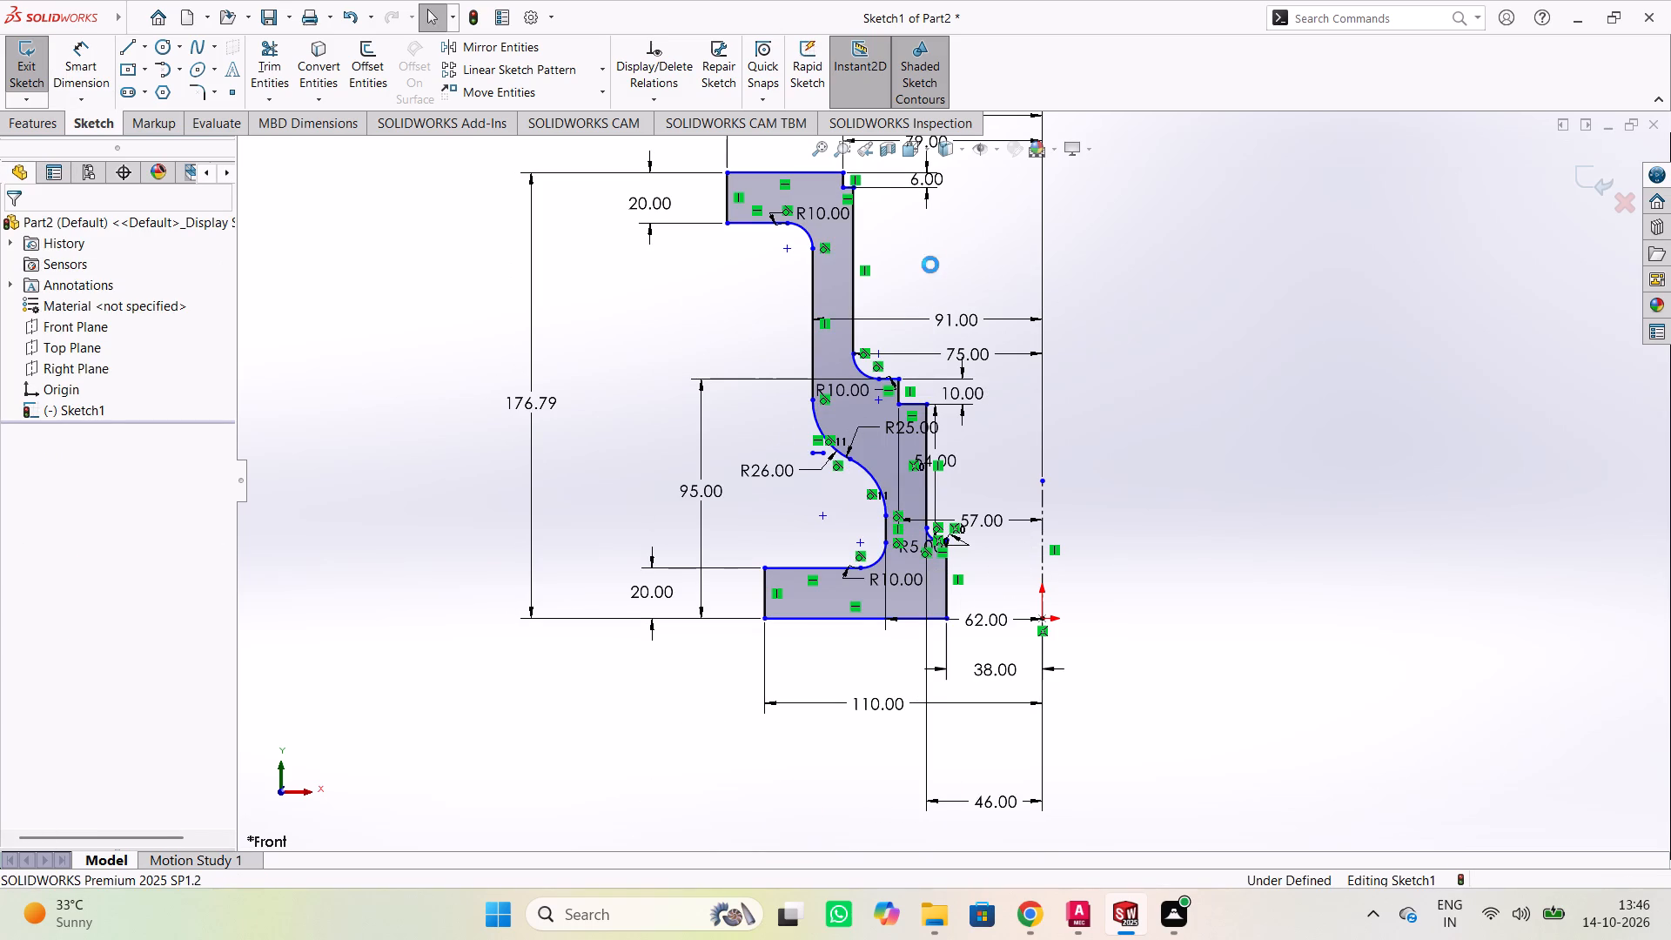
scroll(930, 265, "up", 3)
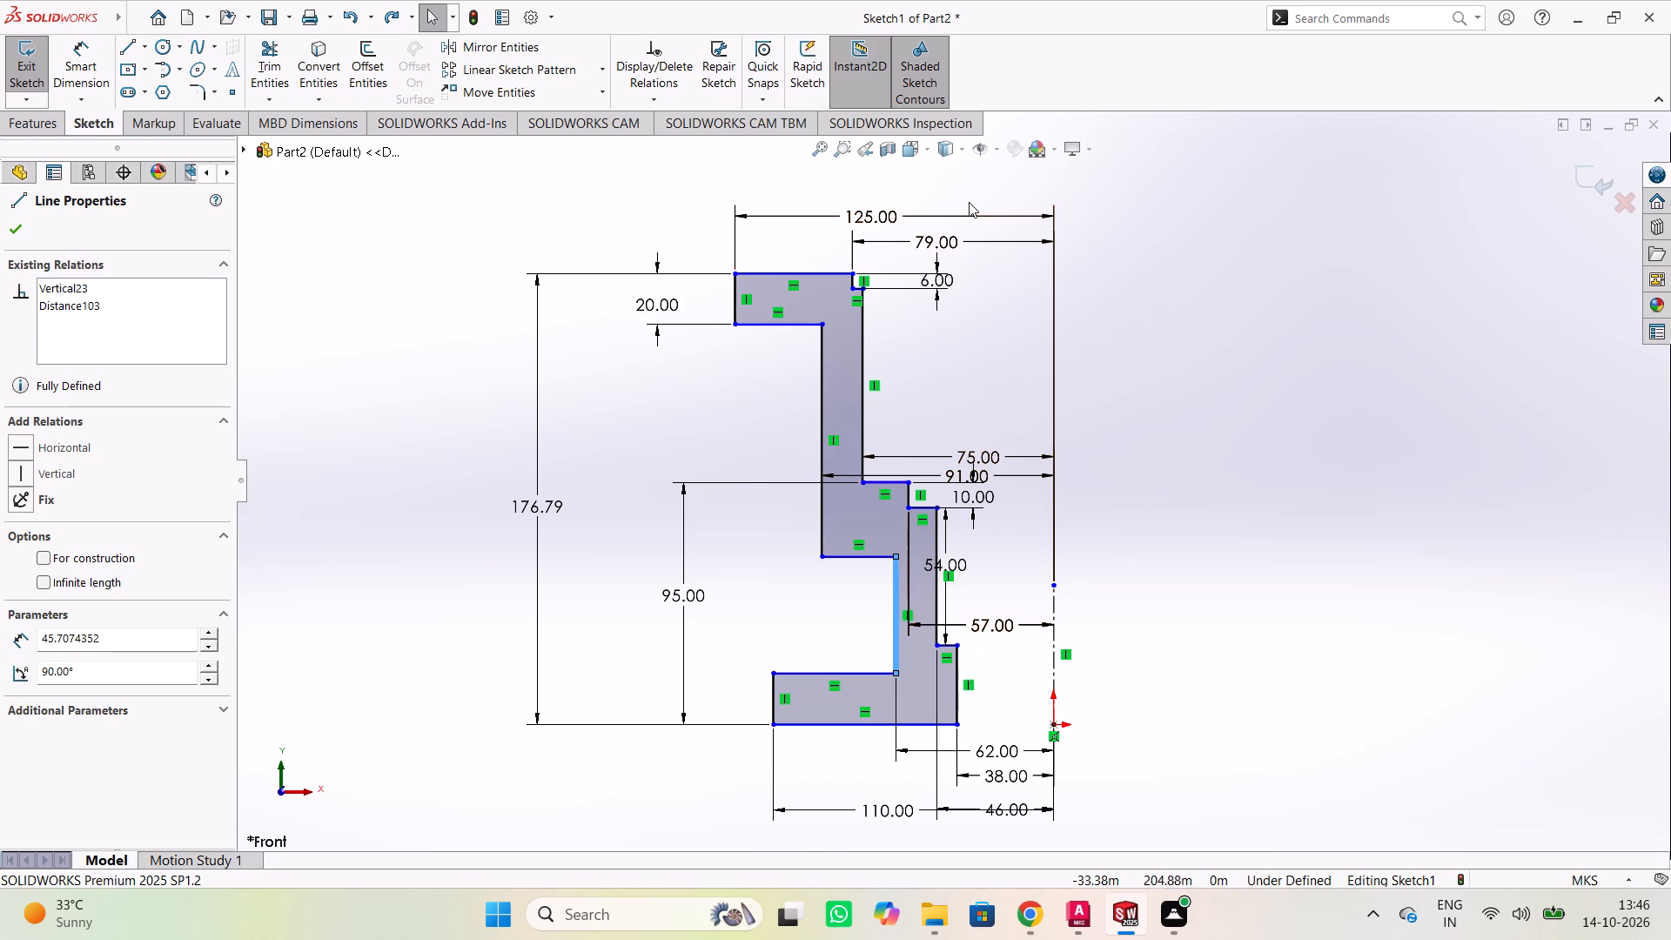
Delete the vertical centerline together with all horizontal dimensions referenced to it, from the 125 m top one to the 46 m bottom one.
left_click_drag(969, 197, 1161, 824)
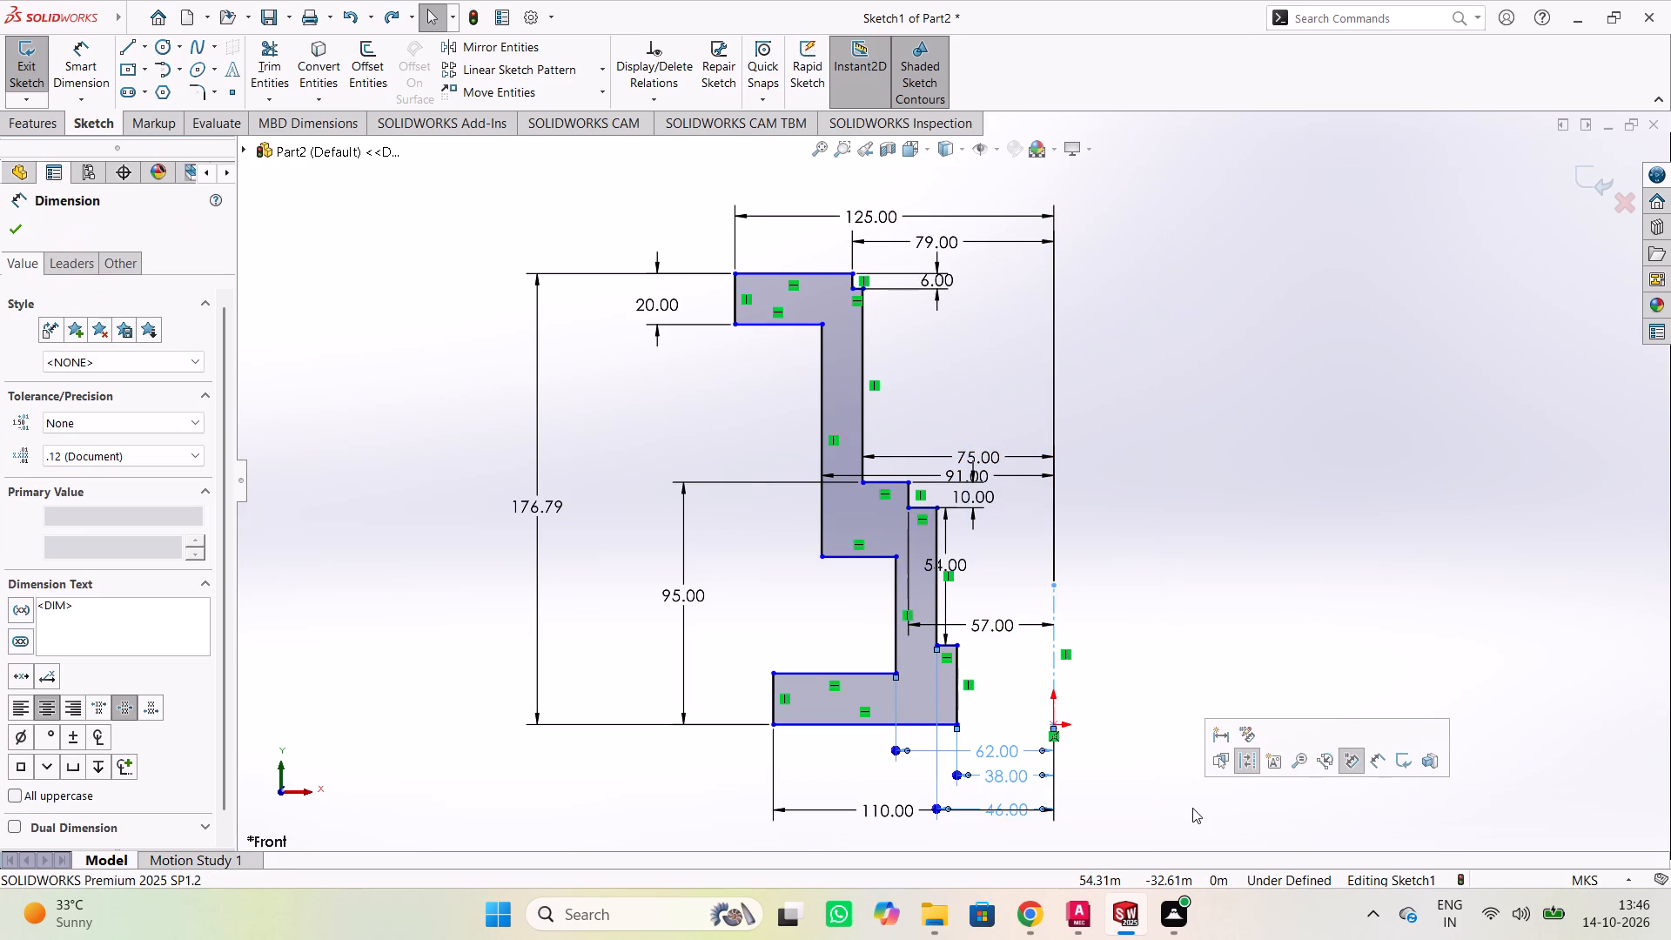
left_click(1183, 813)
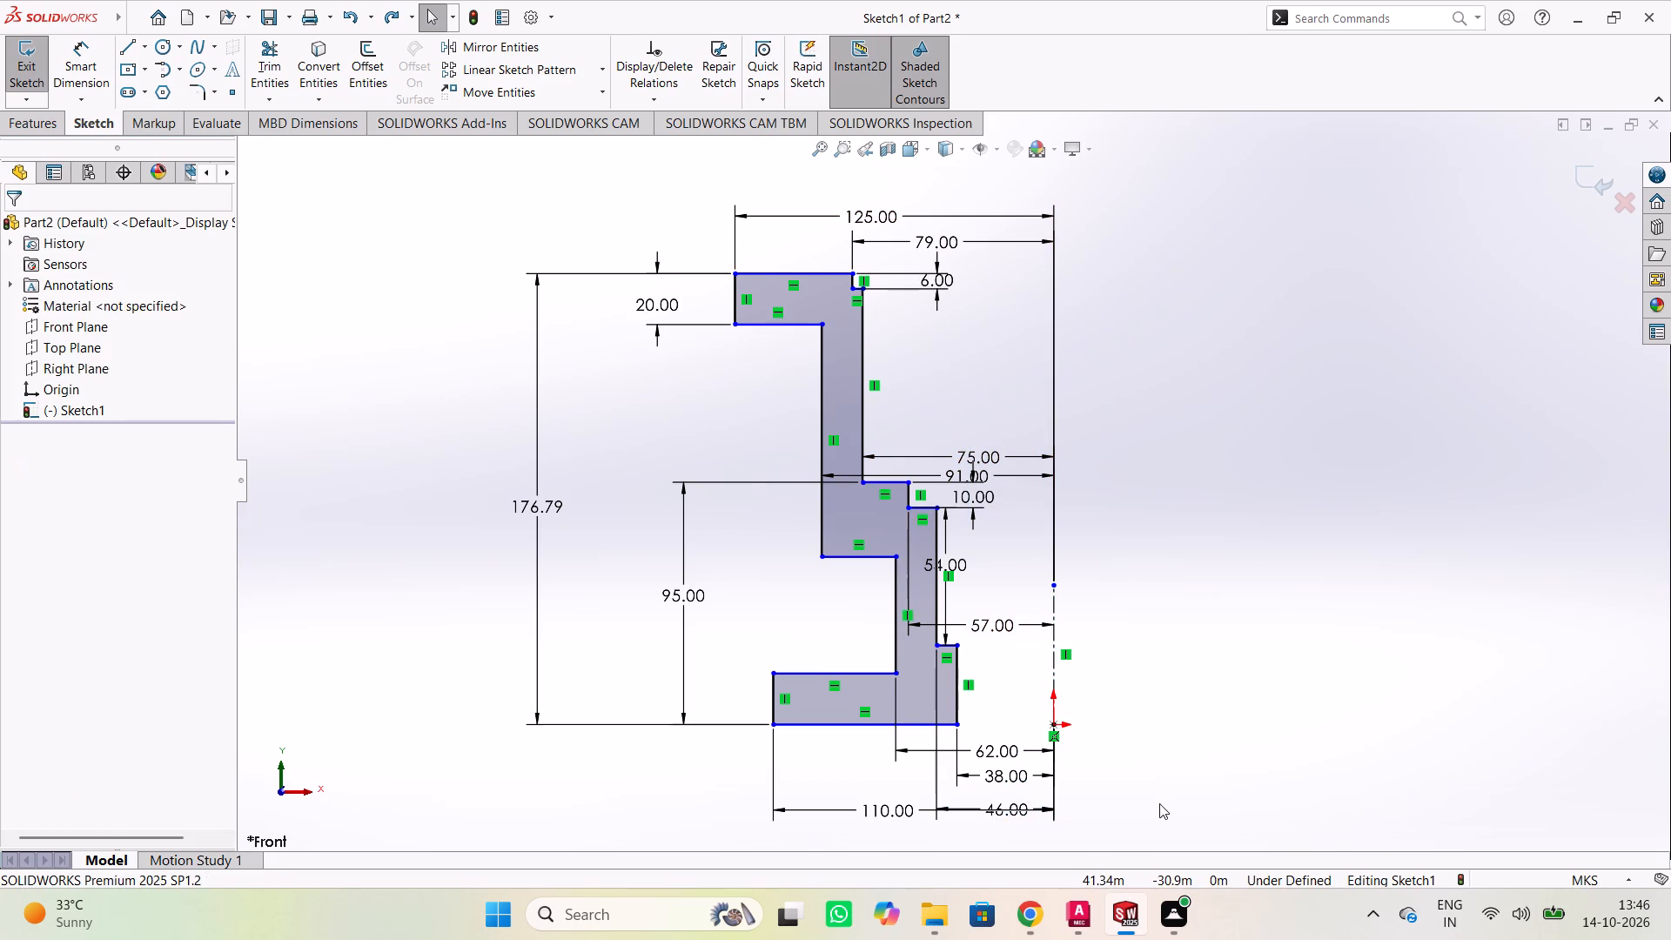
left_click_drag(1161, 803, 1011, 227)
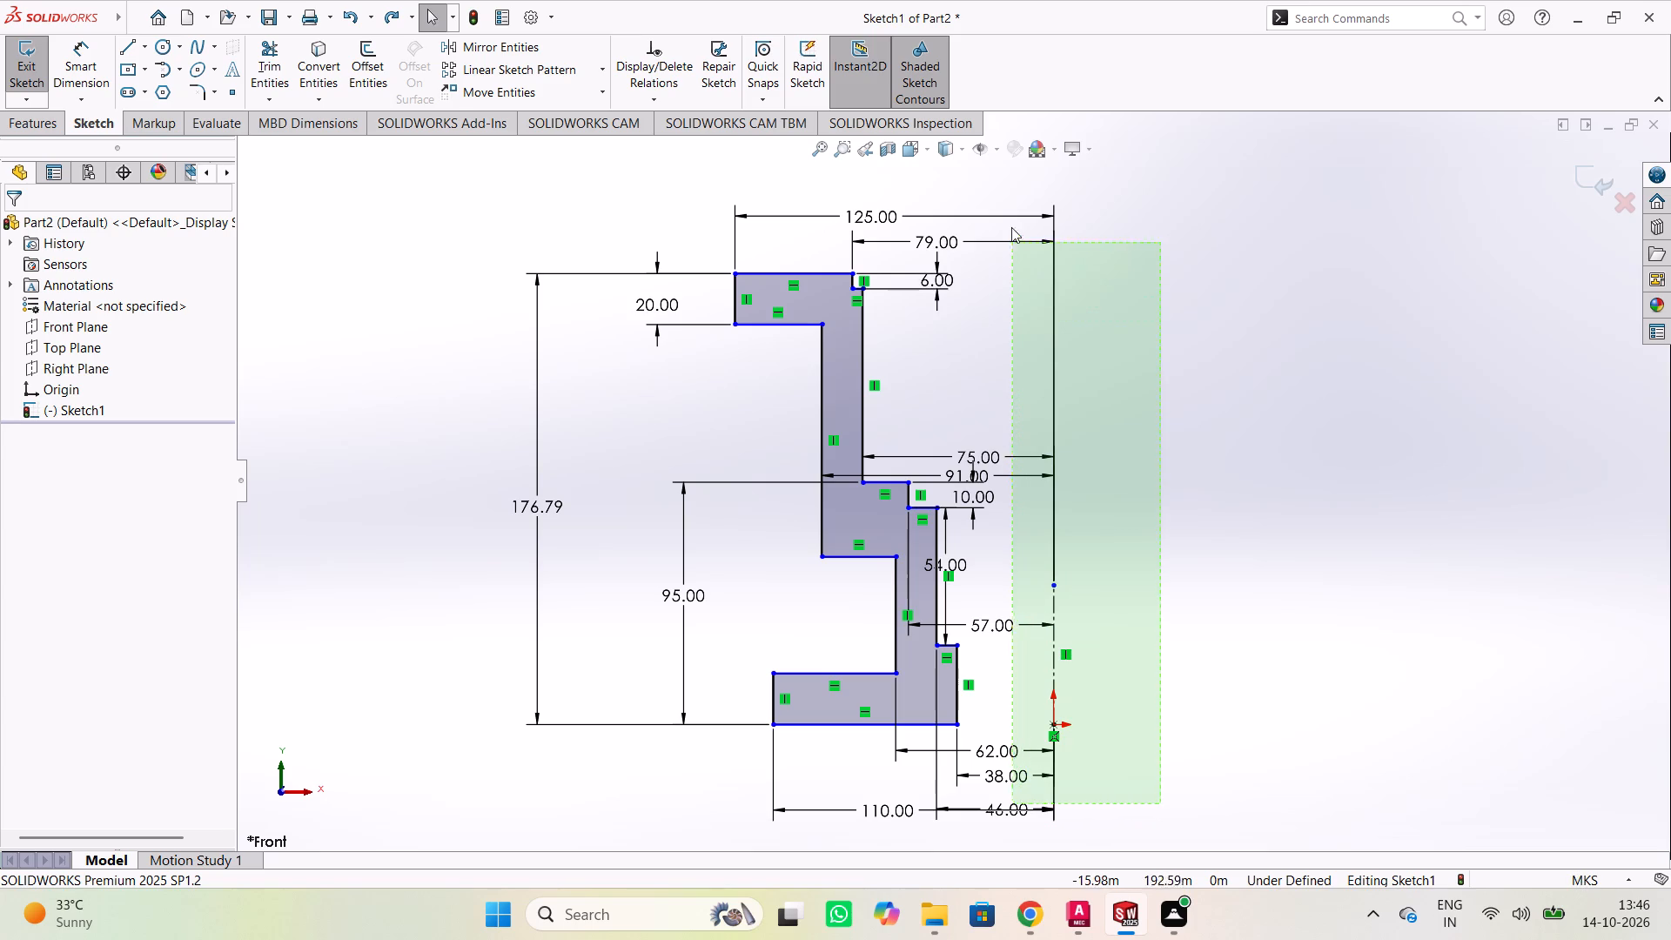
left_click_drag(1011, 227, 1007, 197)
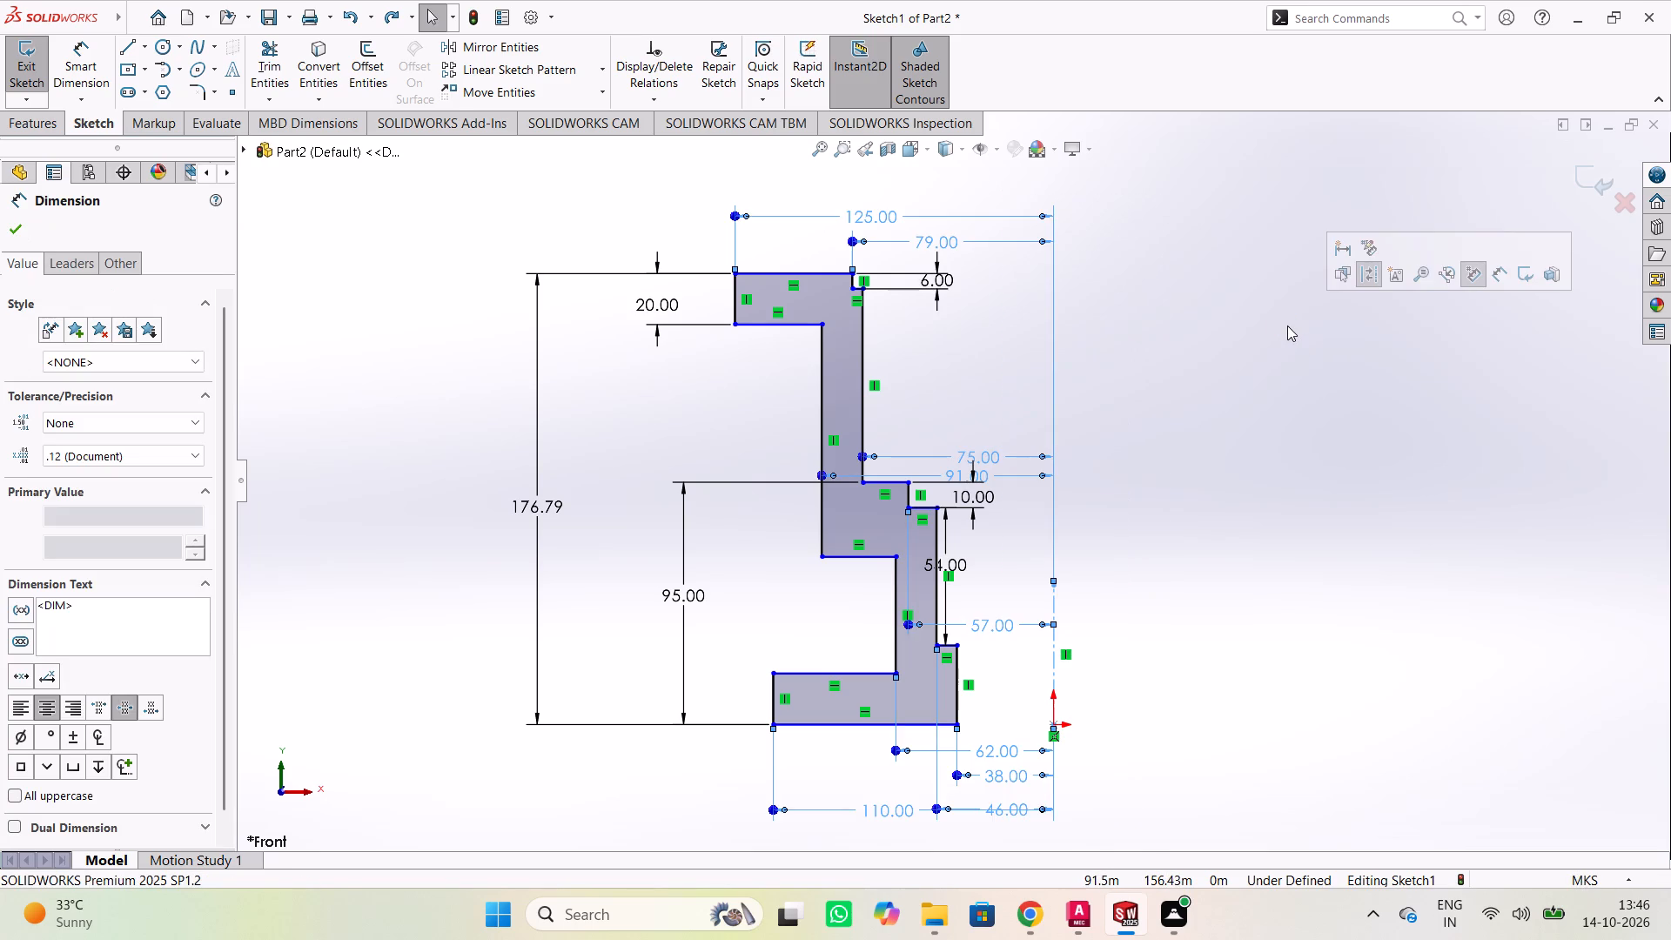
key("Delete")
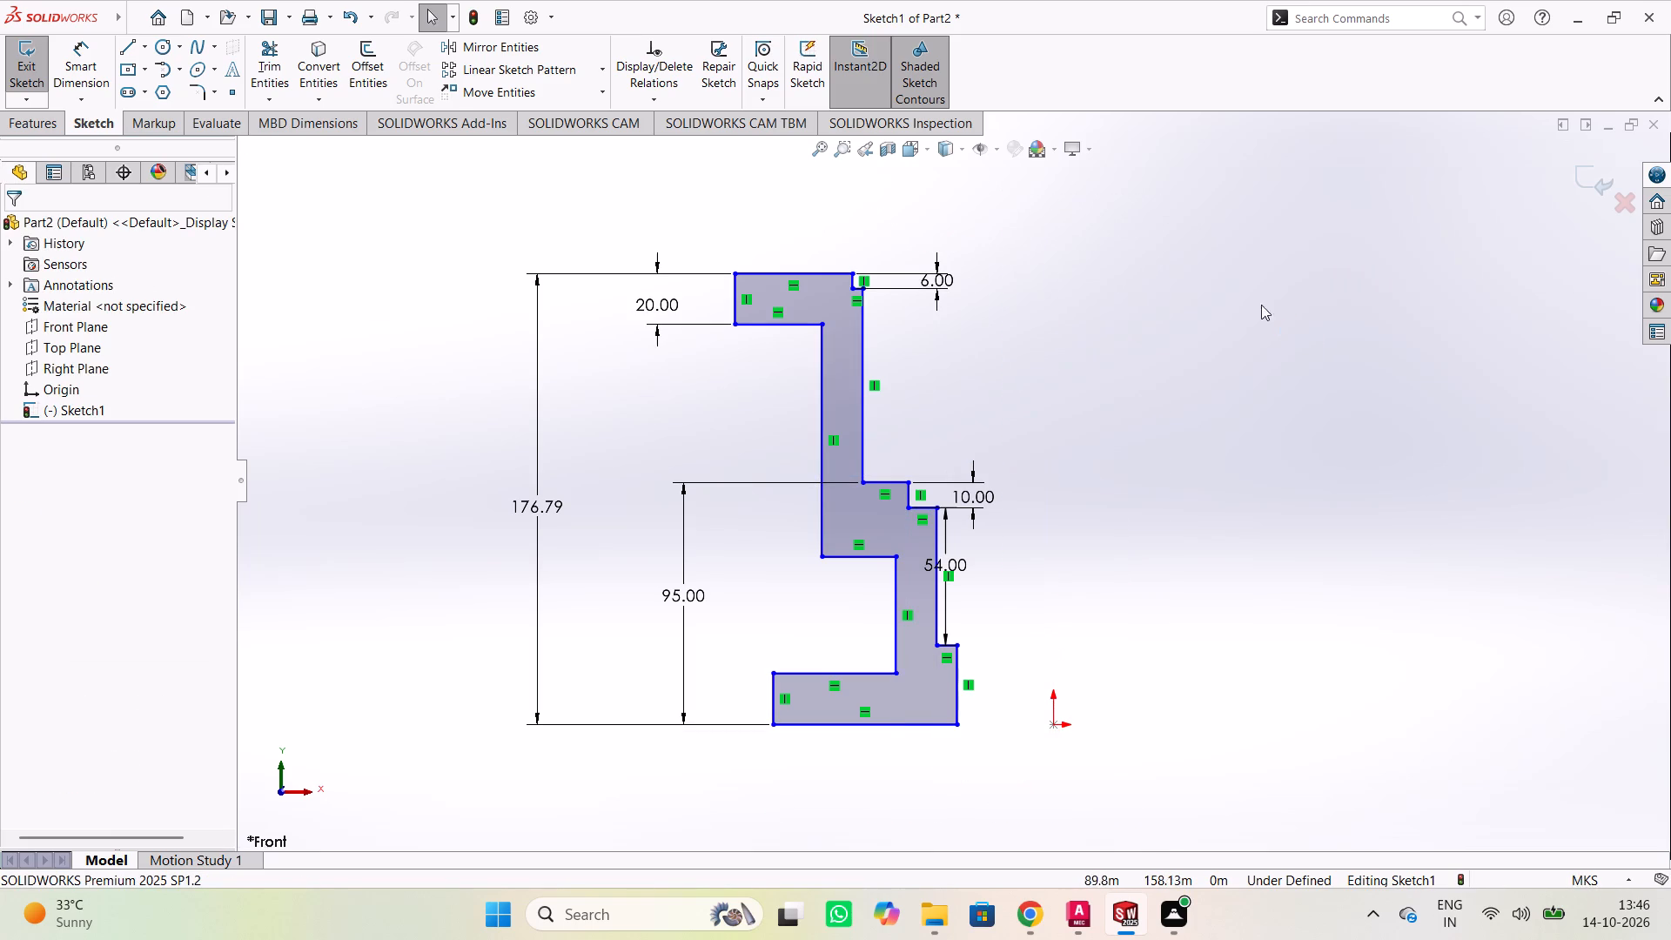
Delete the 6, 10 and 54 m vertical dimensions on the profile's inner side.
left_click_drag(1010, 533, 954, 283)
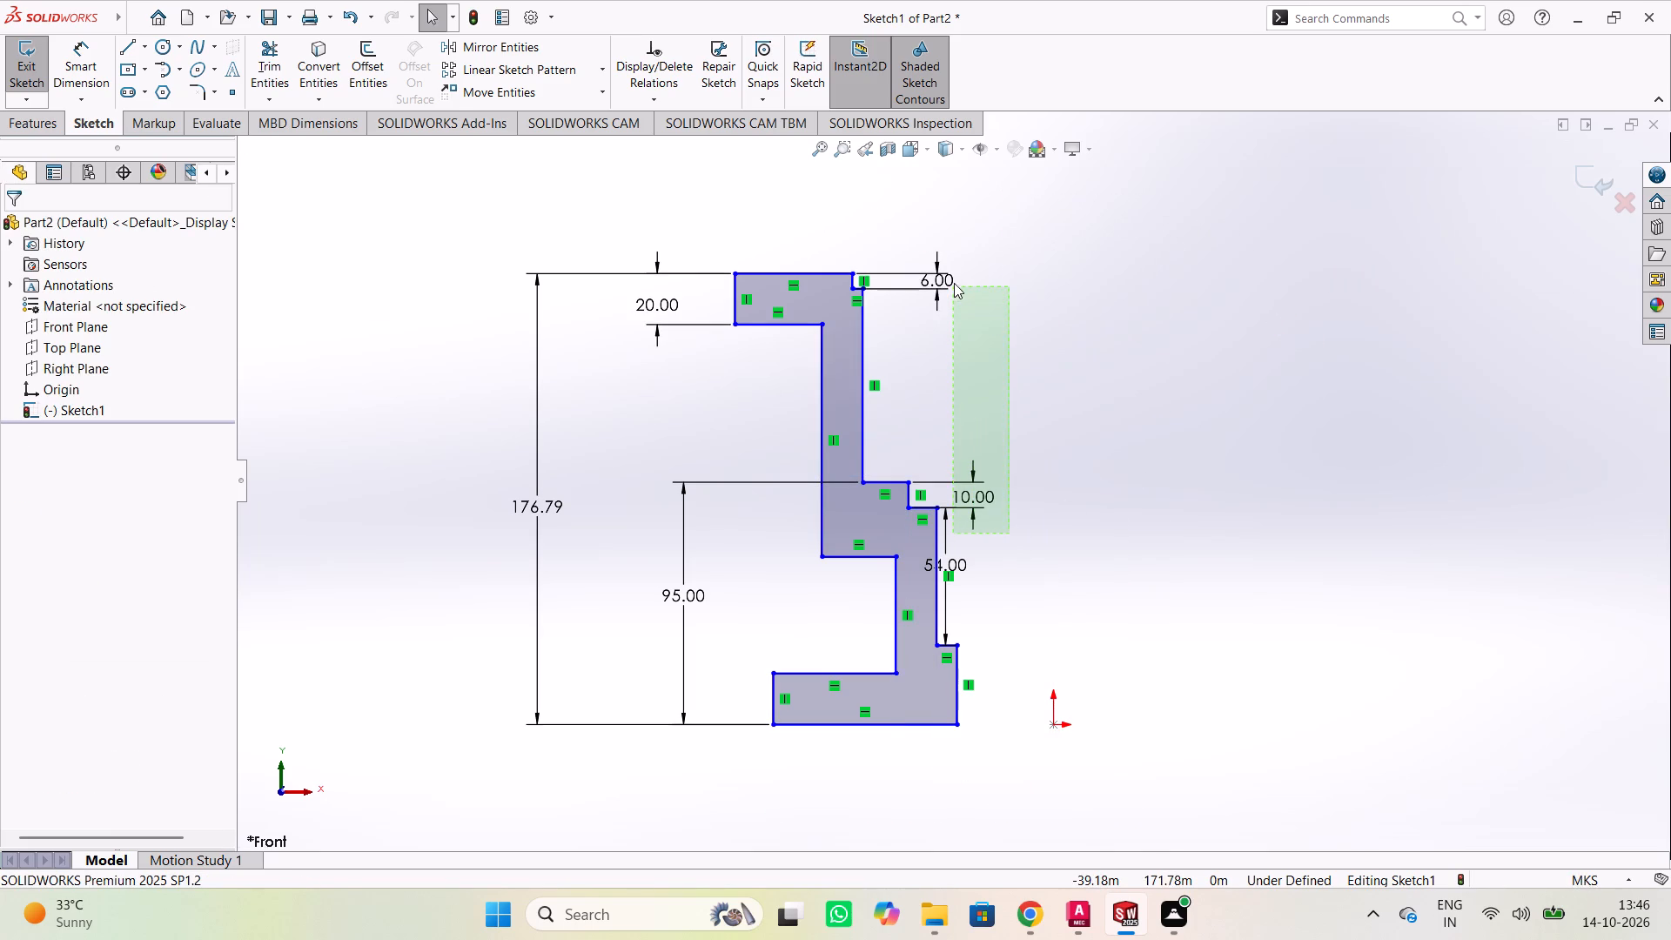
left_click_drag(954, 283, 954, 282)
key("Delete")
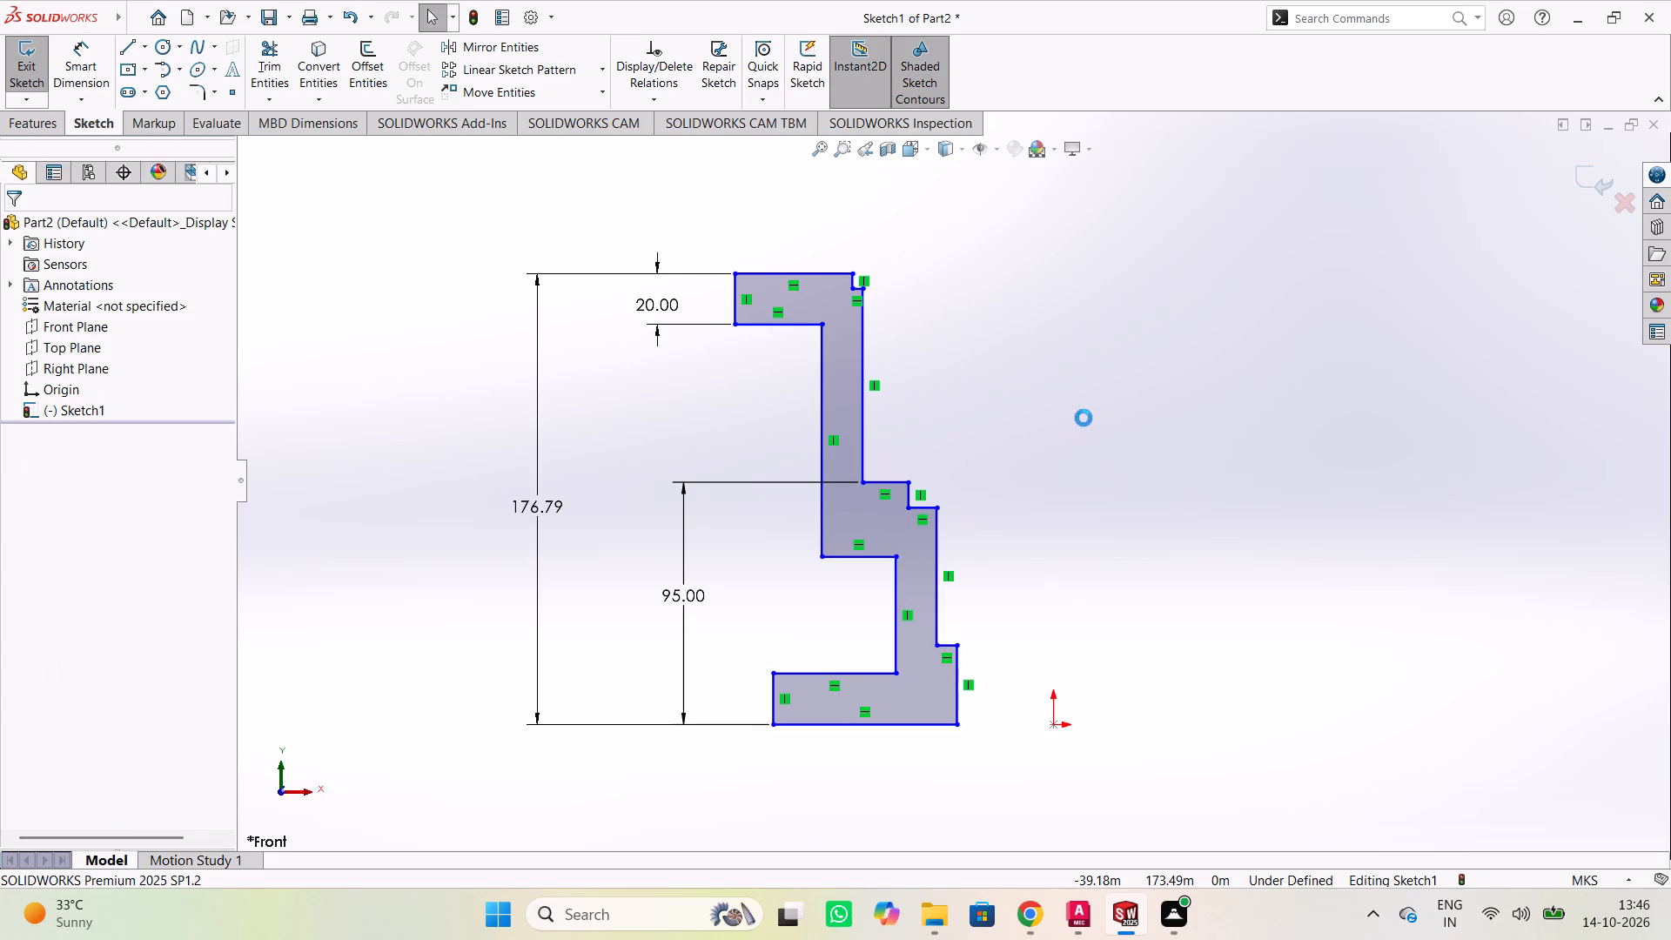
scroll(1046, 449, "down", 2)
scroll(1058, 476, "up", 2)
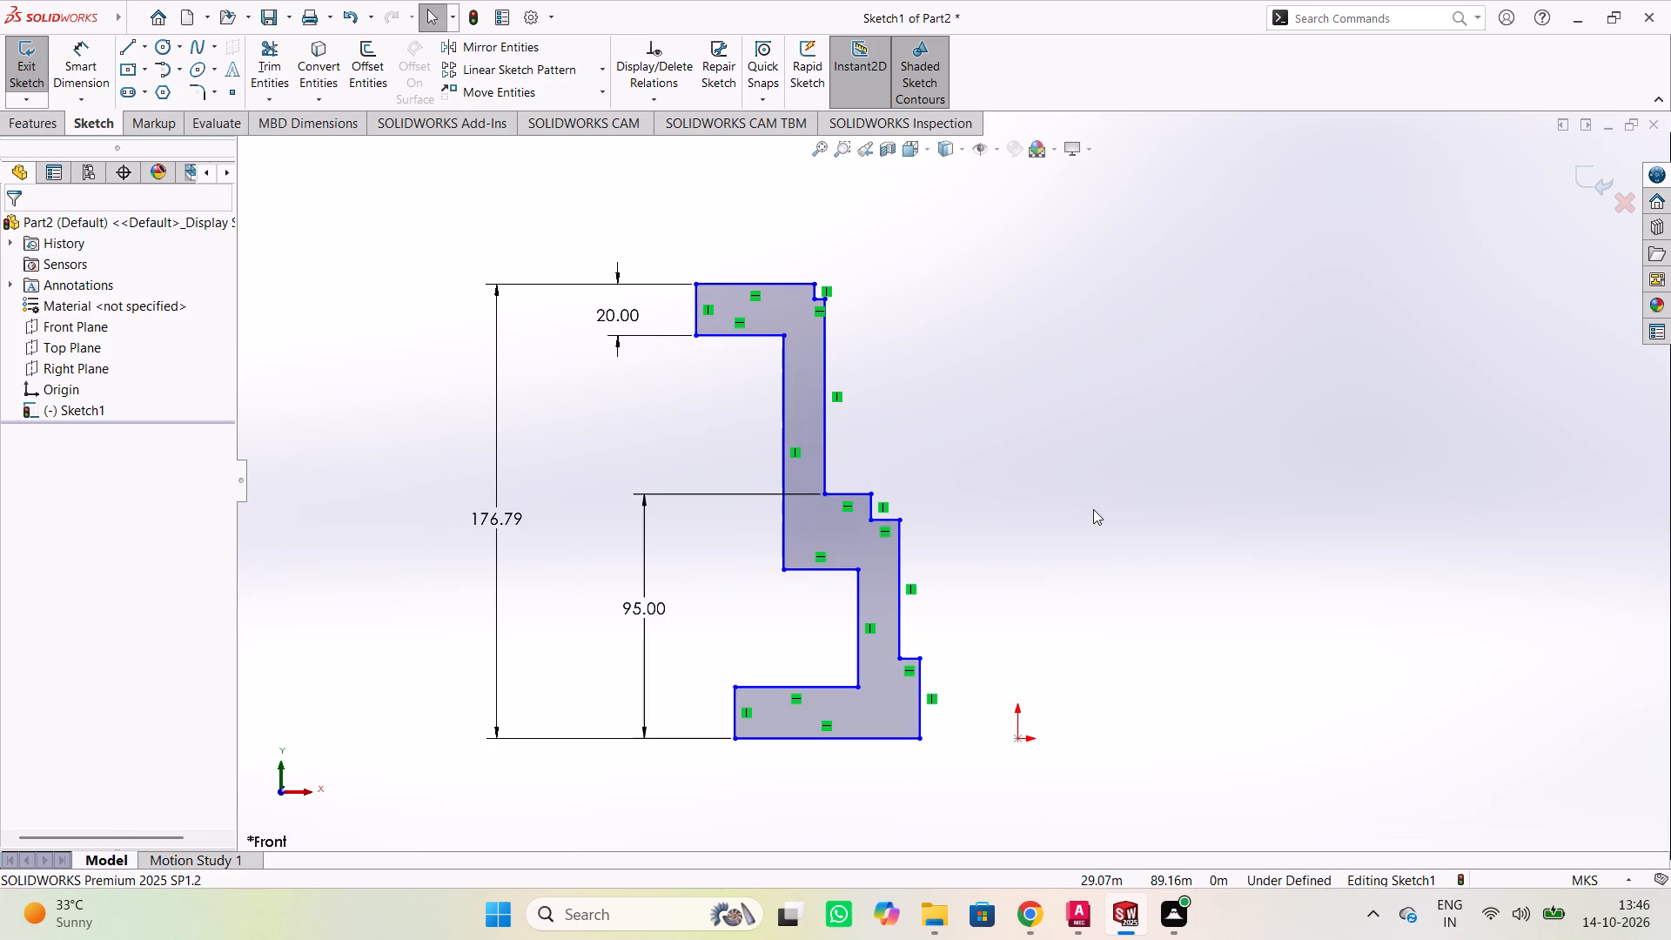
Set the profile's overall height dimension to 270 m.
scroll(1098, 531, "down", 1)
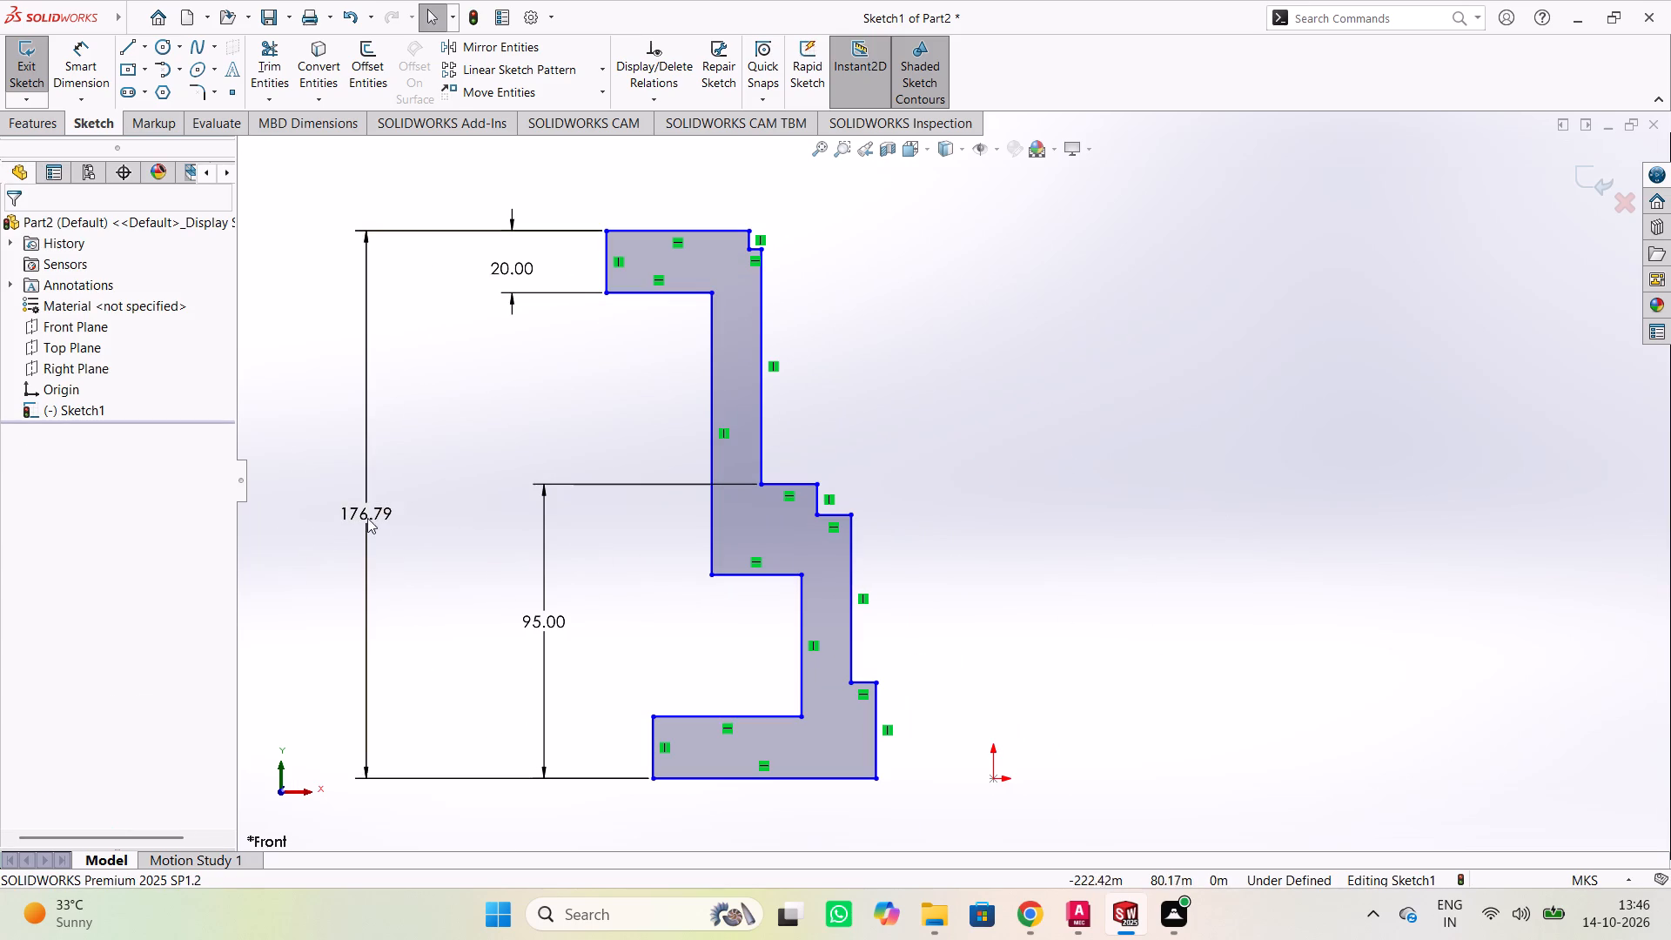
double_click(375, 511)
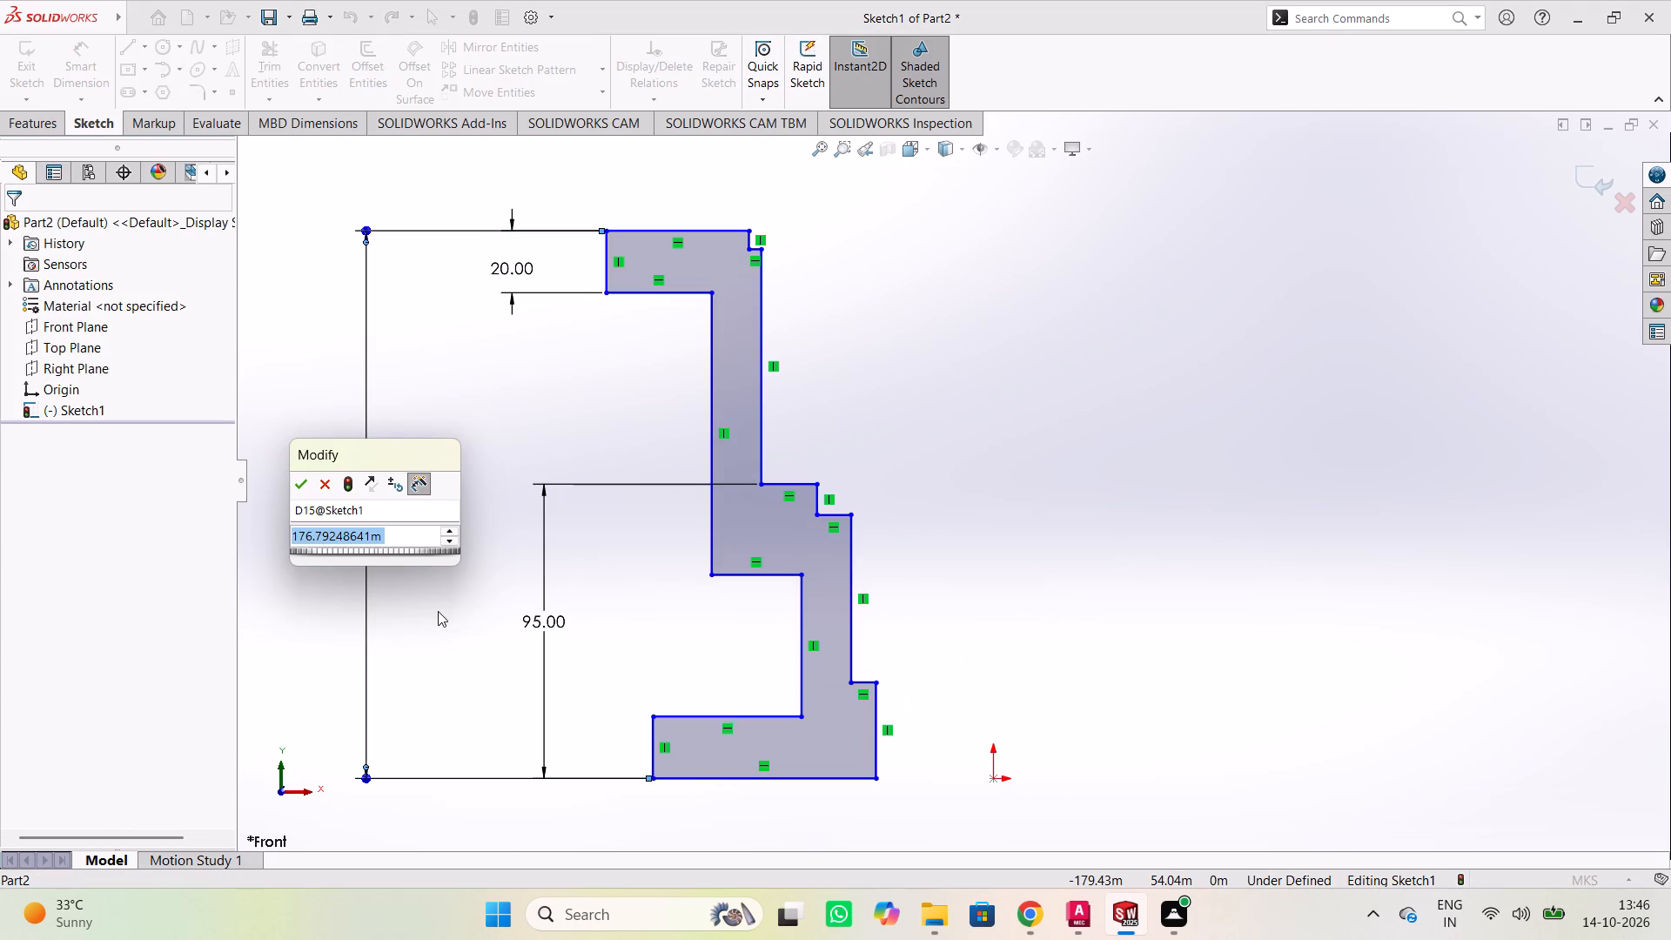
type("27")
key("0")
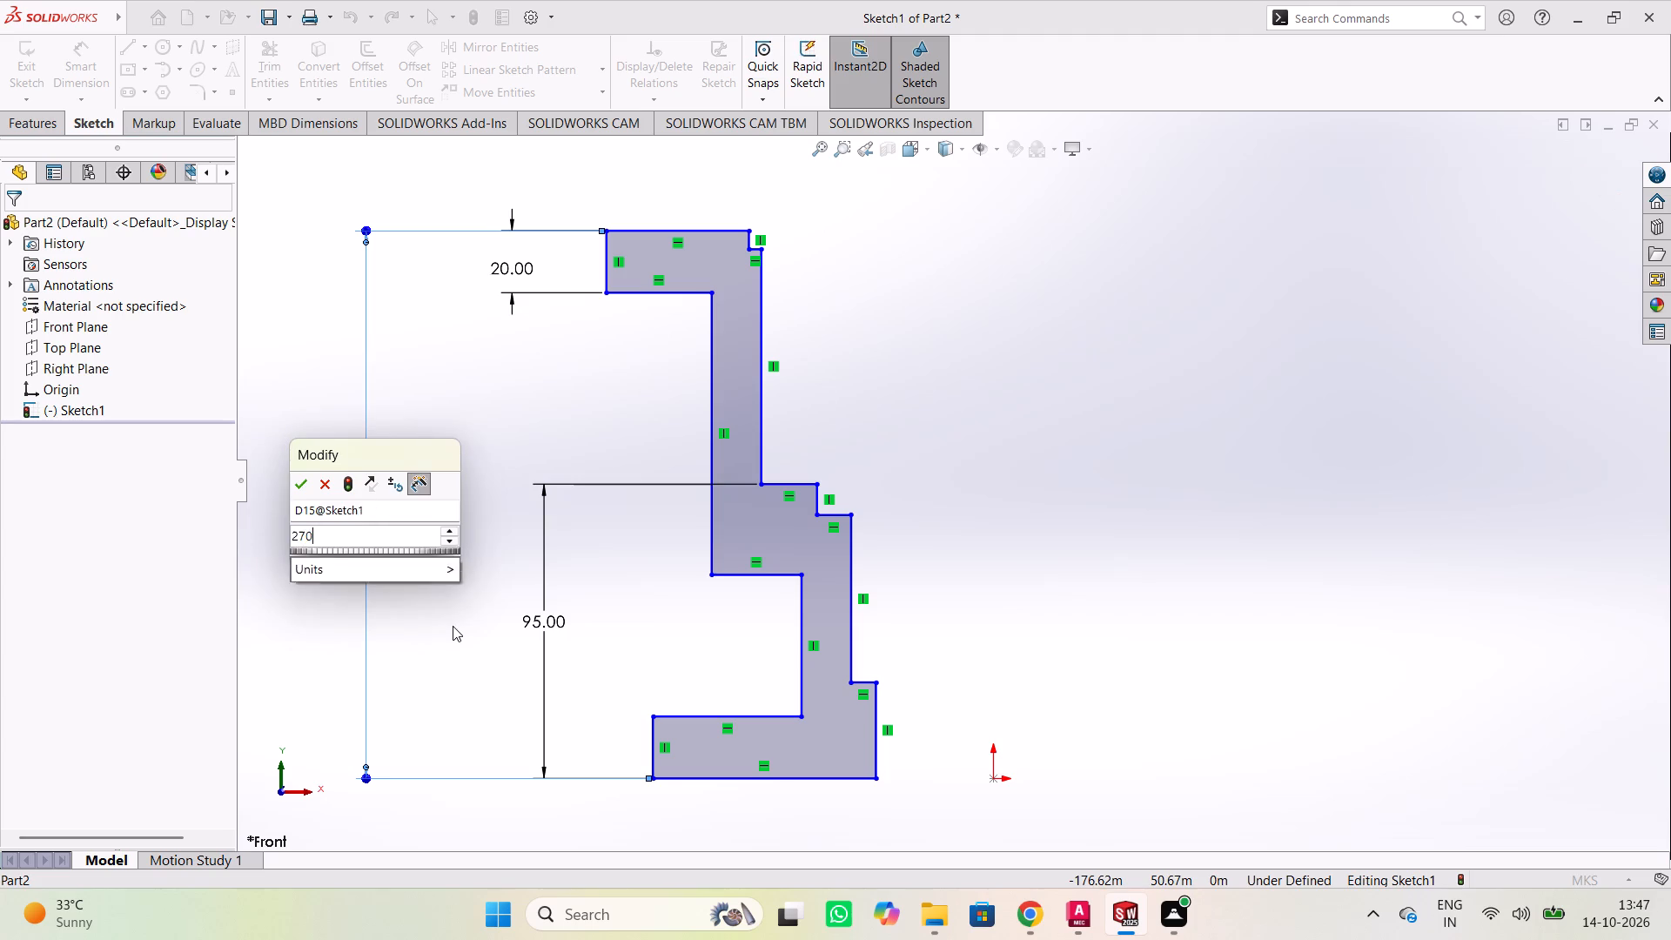
key("Return")
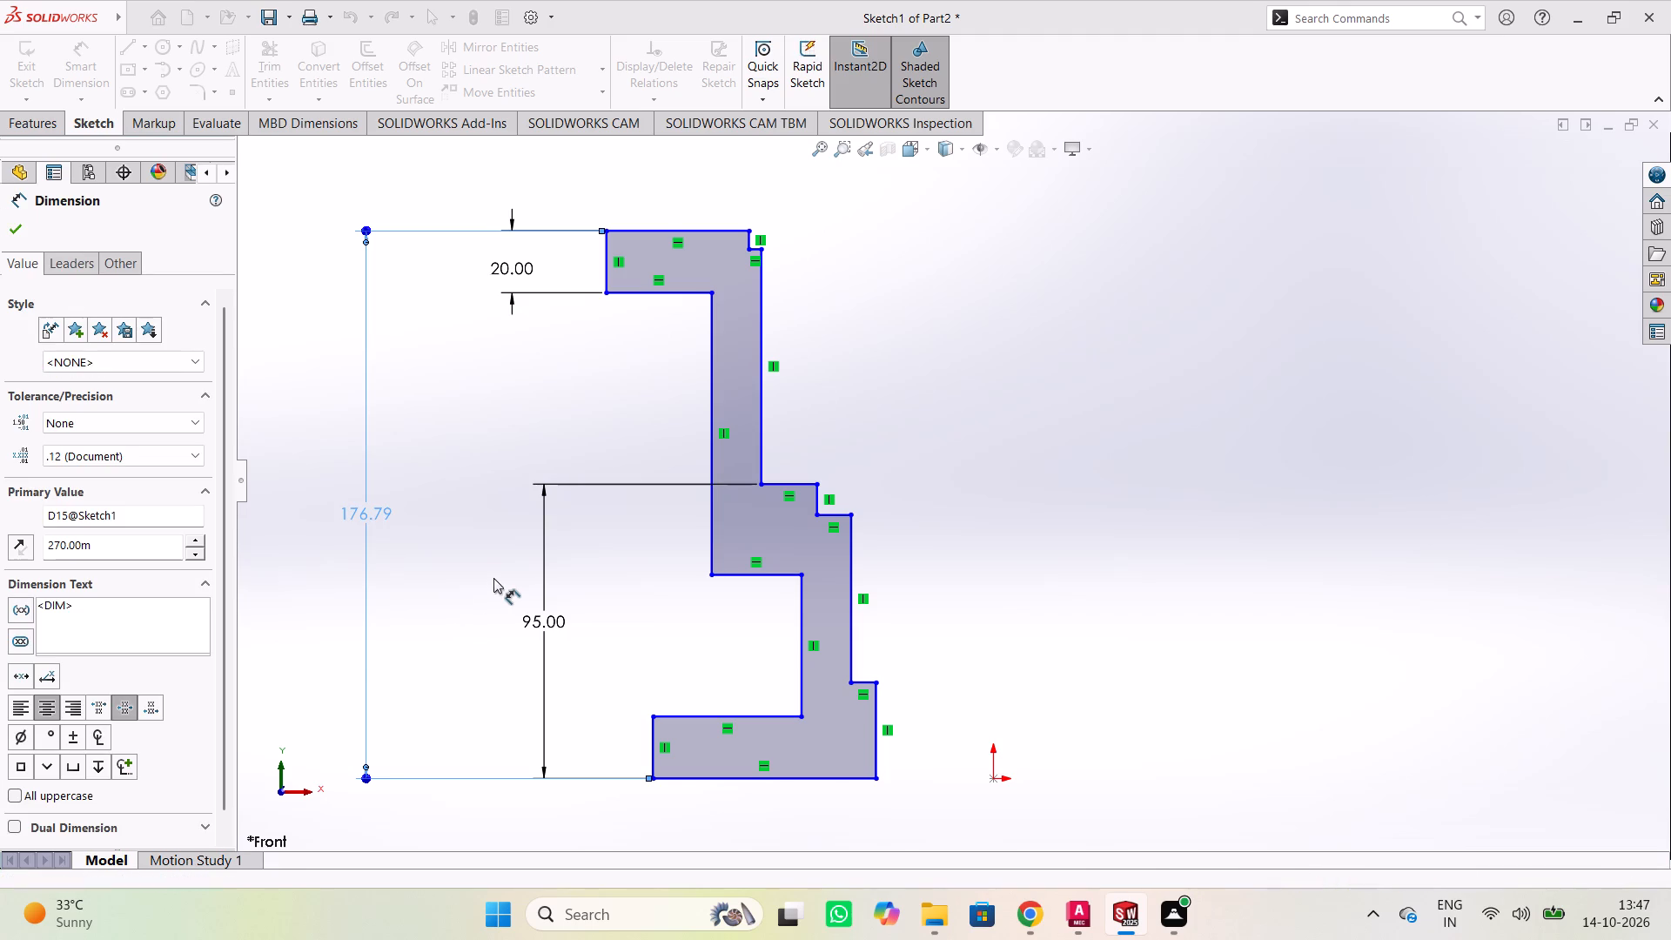
Reposition the long inner bore line and the lower neck's outer vertical line so the stepped profile no longer crosses itself.
scroll(930, 604, "down", 1)
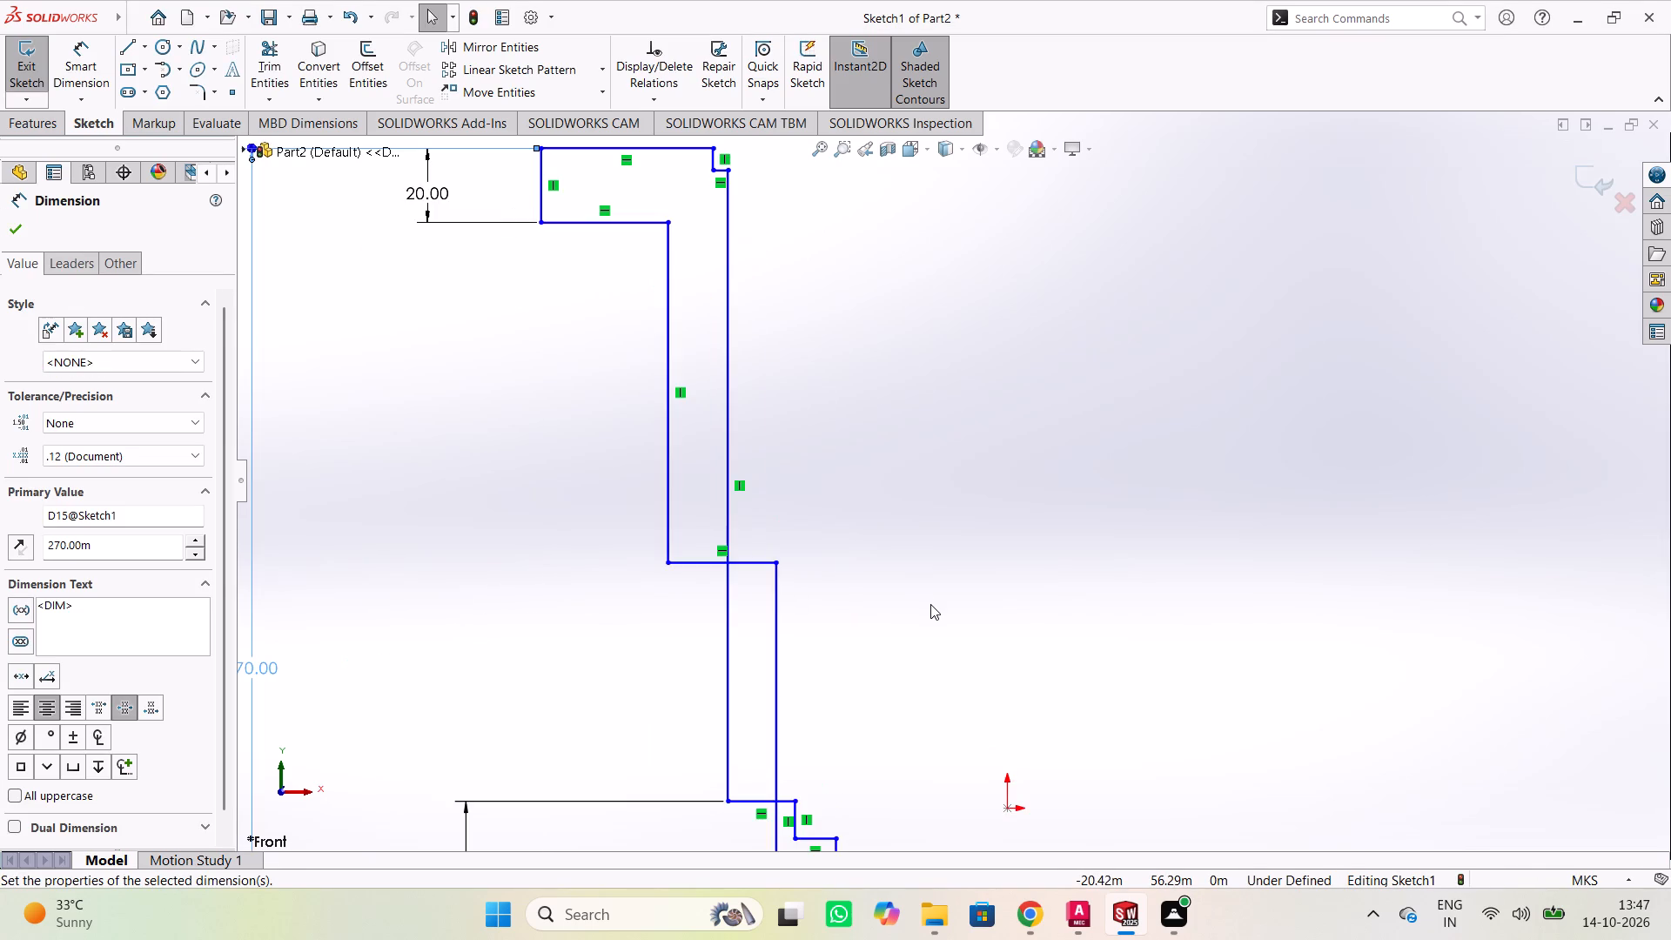
scroll(930, 607, "up", 5)
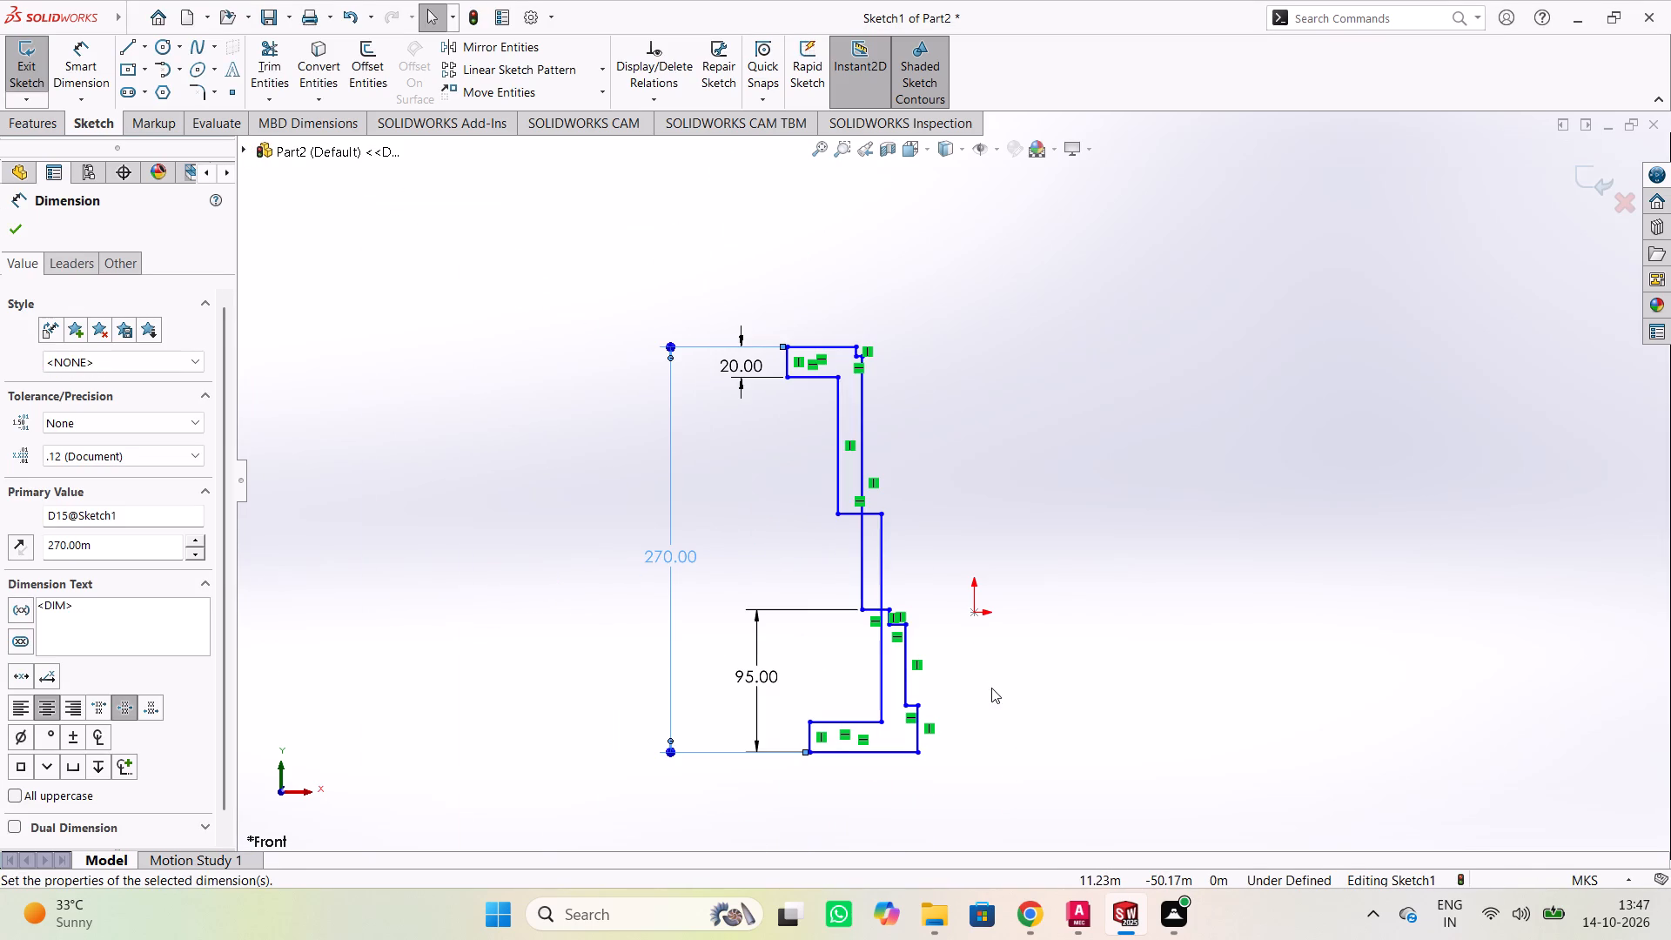
left_click_drag(858, 574, 909, 580)
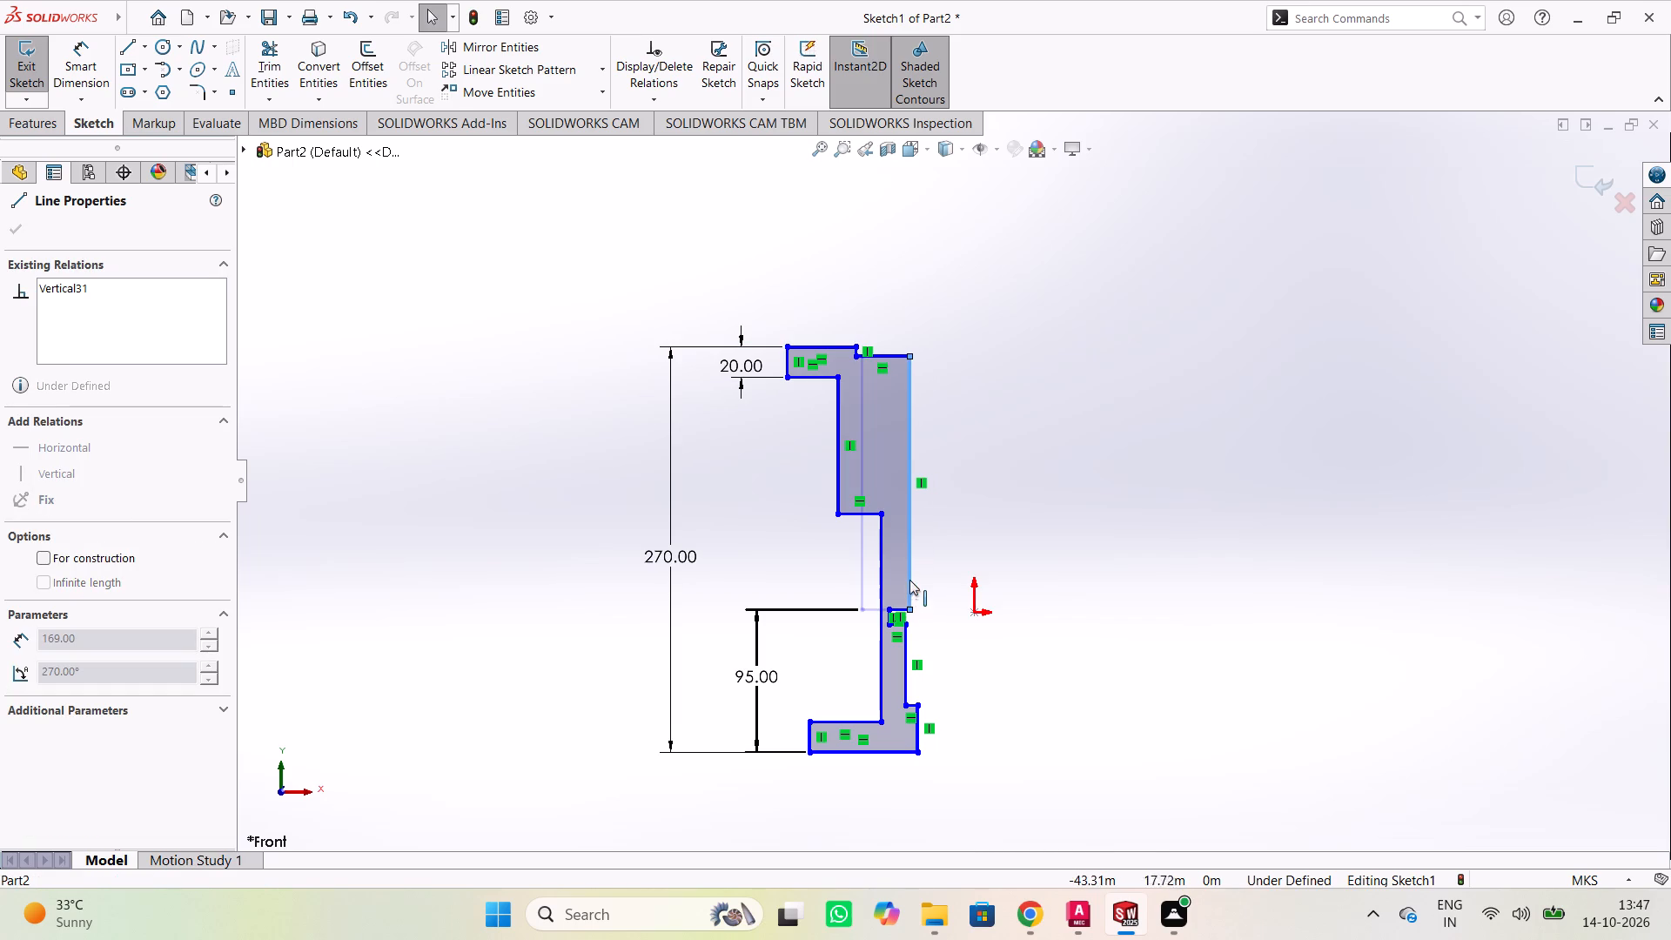
left_click_drag(909, 580, 903, 565)
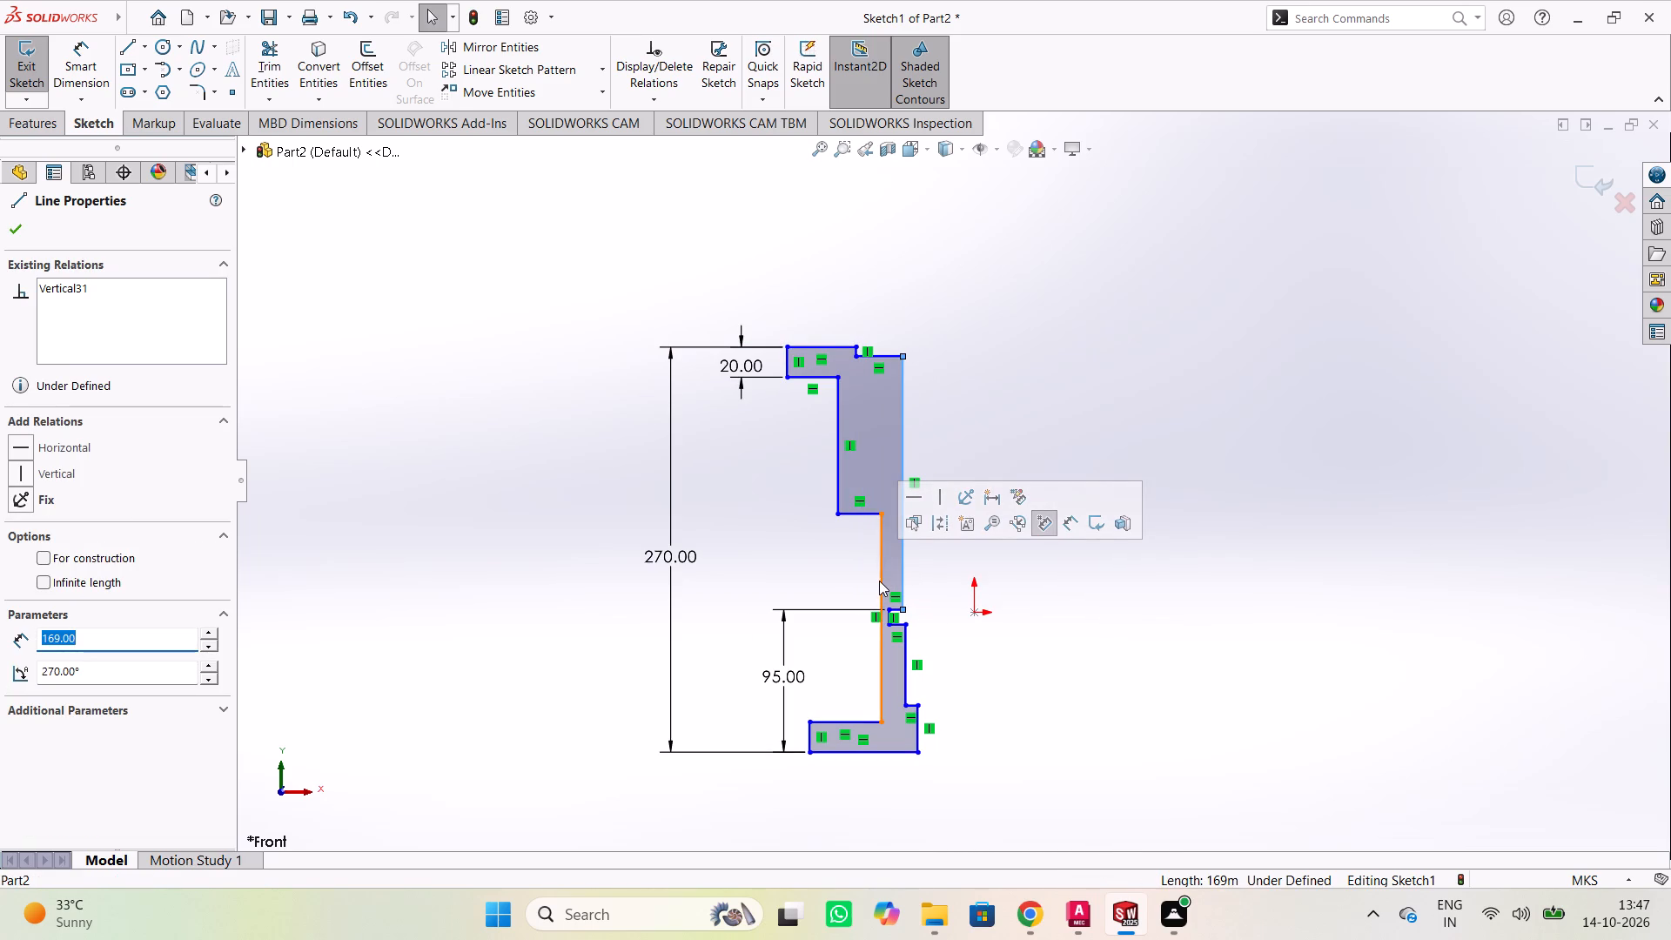
left_click_drag(876, 580, 851, 596)
left_click_drag(899, 554, 876, 574)
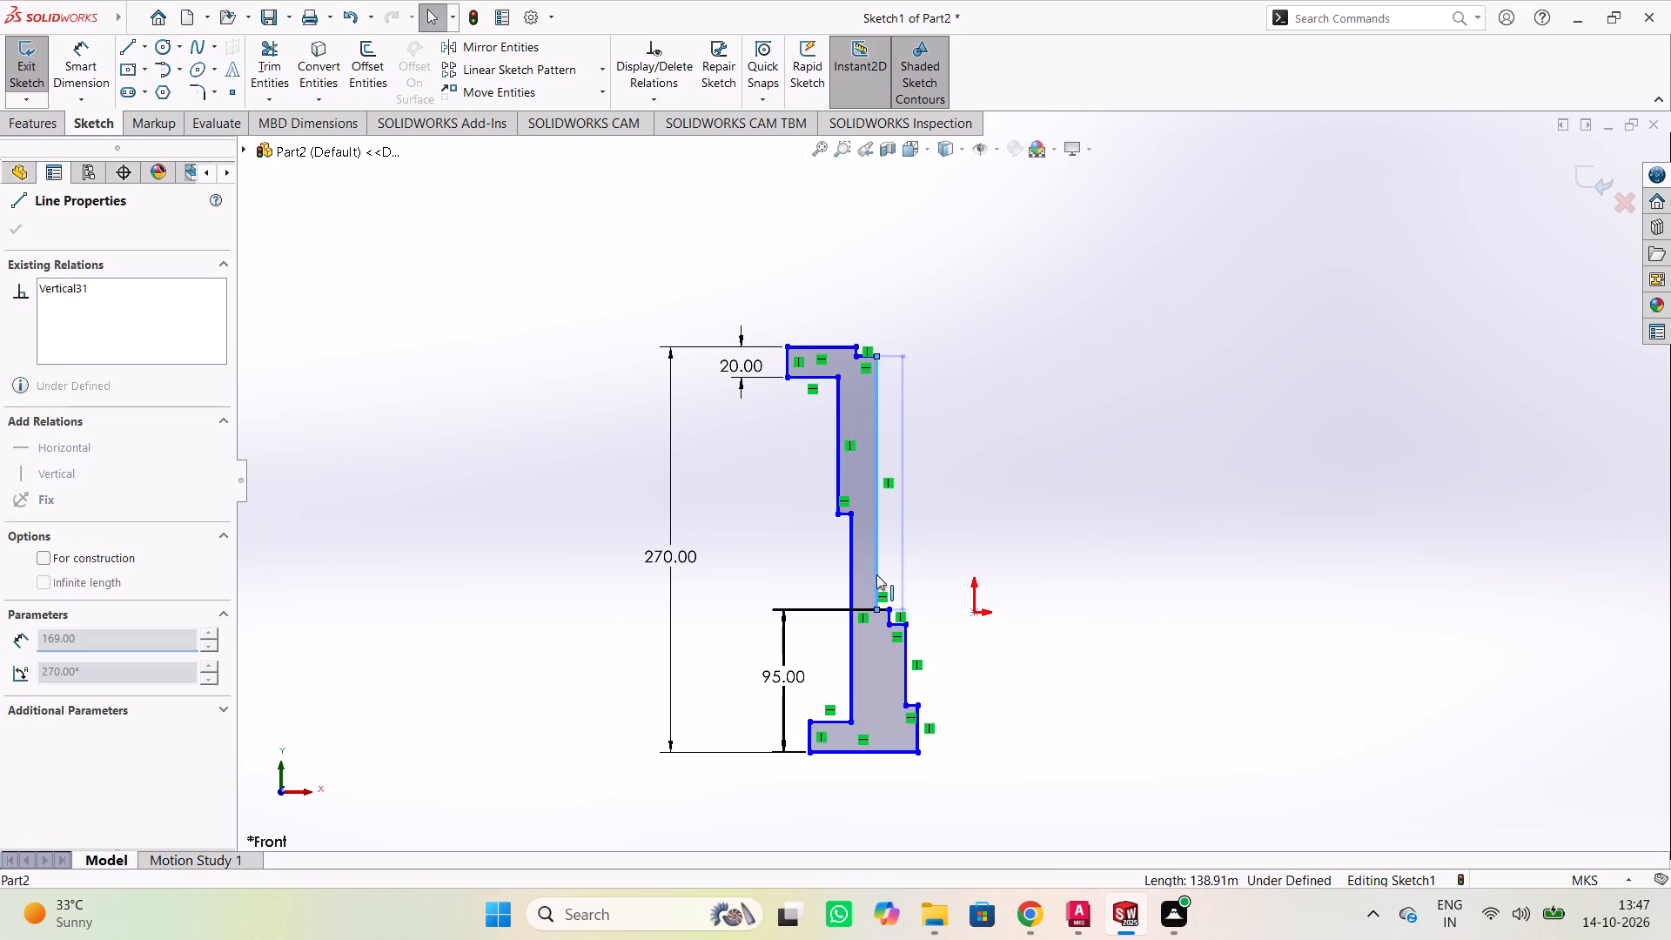
left_click_drag(876, 574, 876, 567)
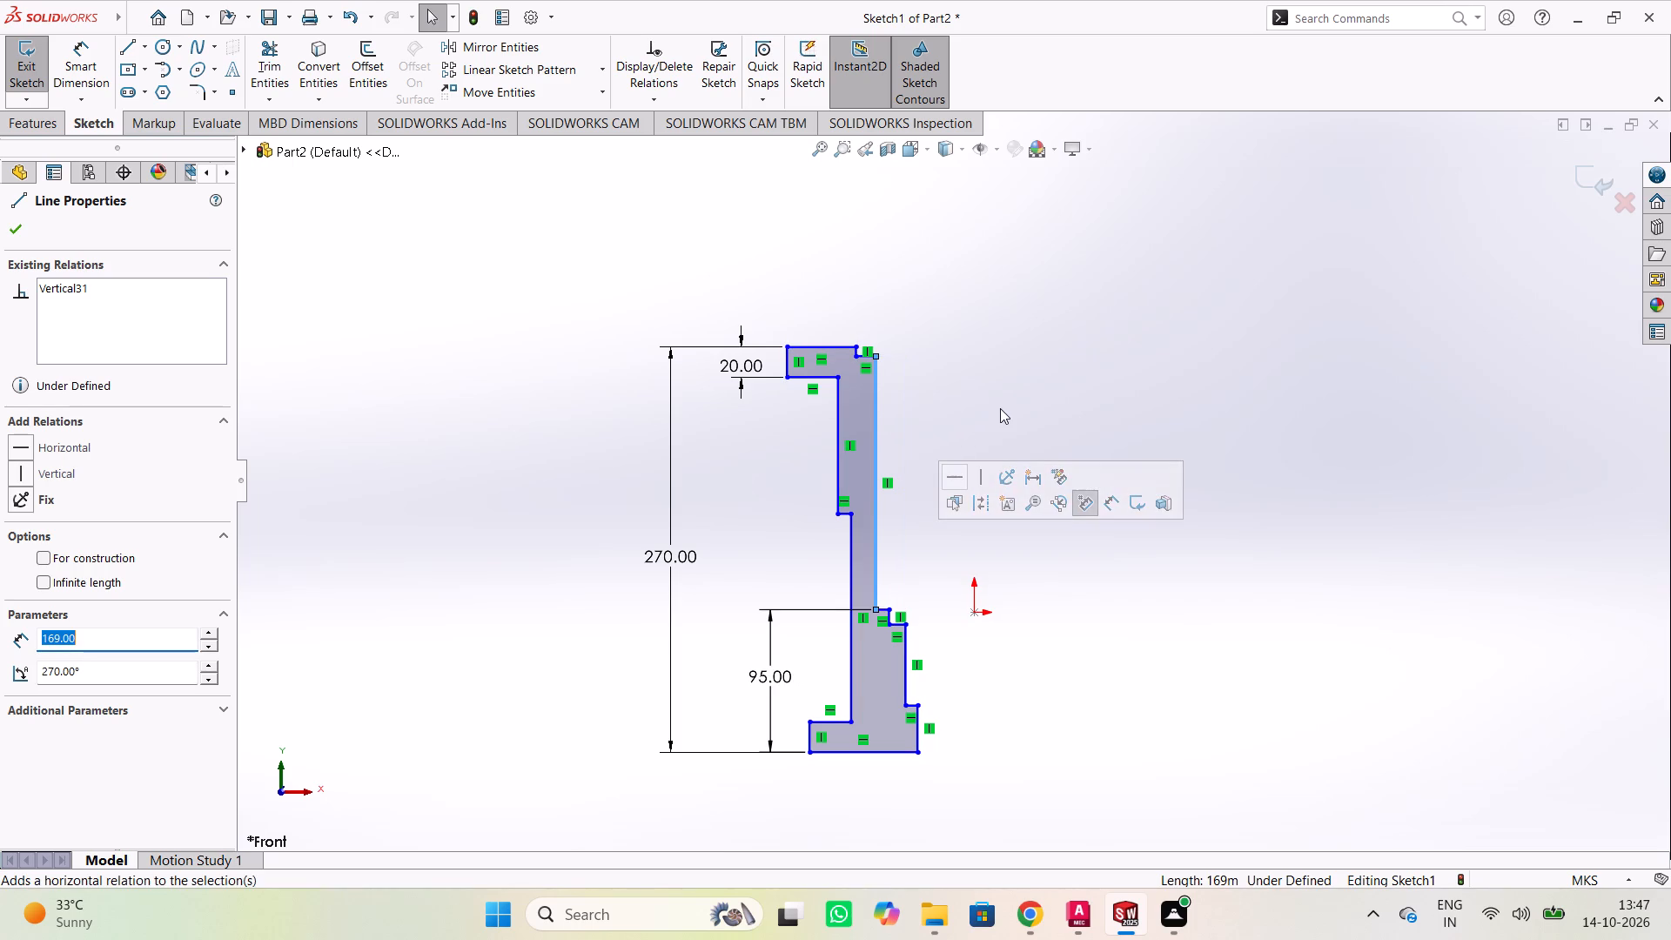
left_click(1000, 408)
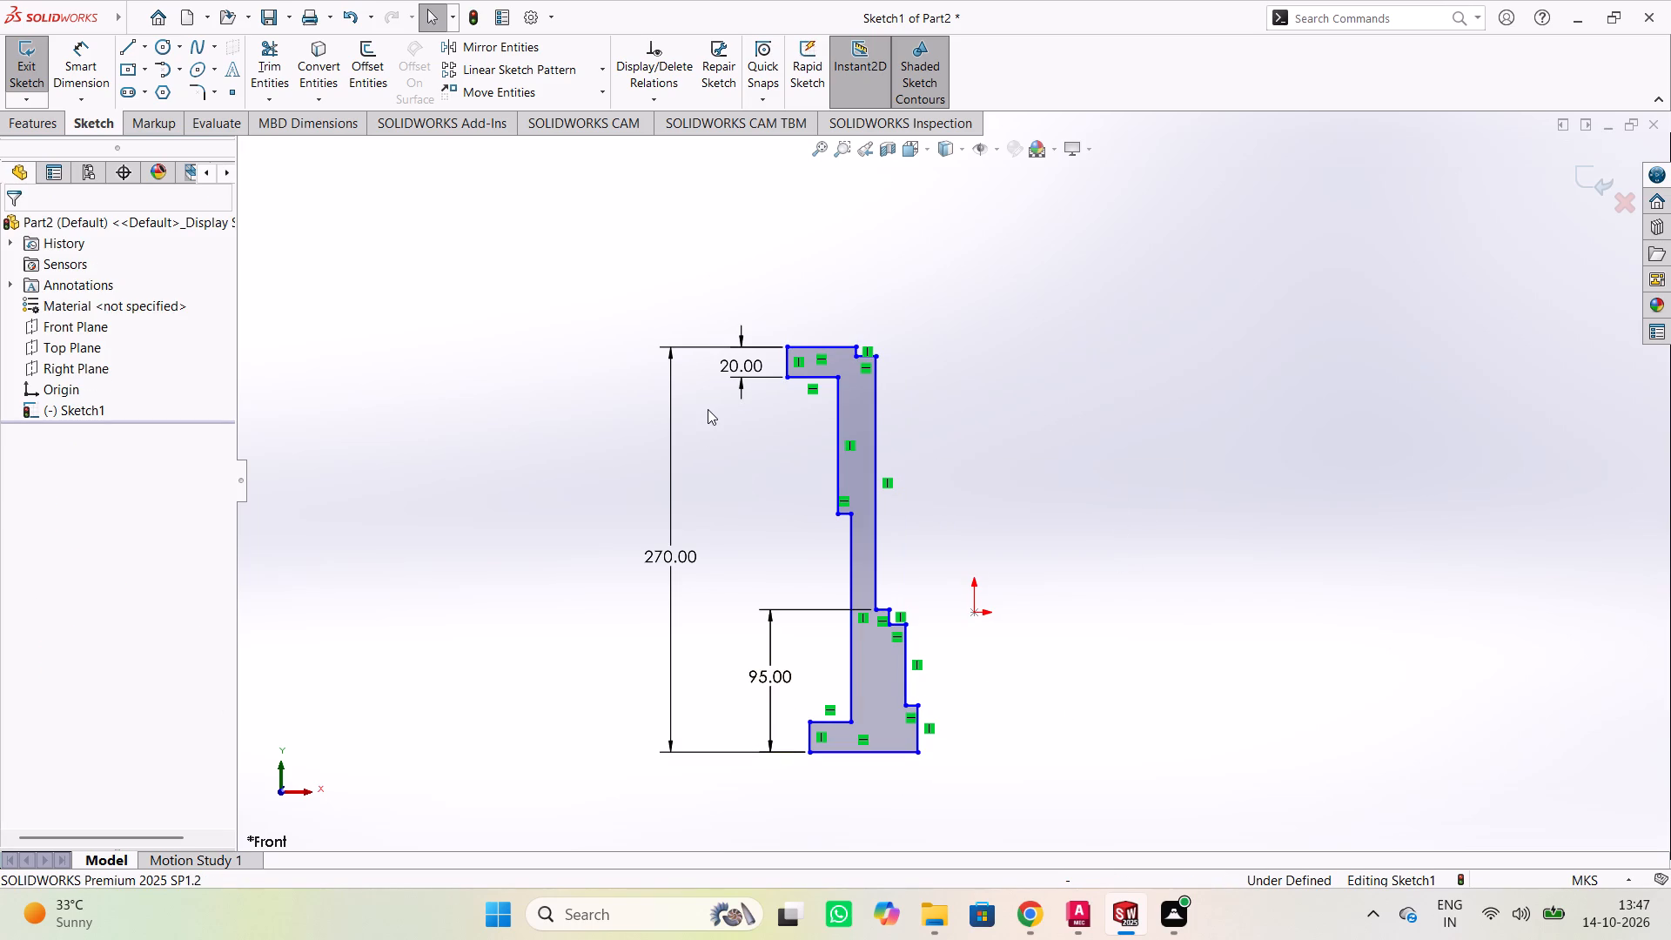
Dimension the bottom flange's outer vertical edge as 20 m.
right_click(1176, 623)
left_click(1350, 589)
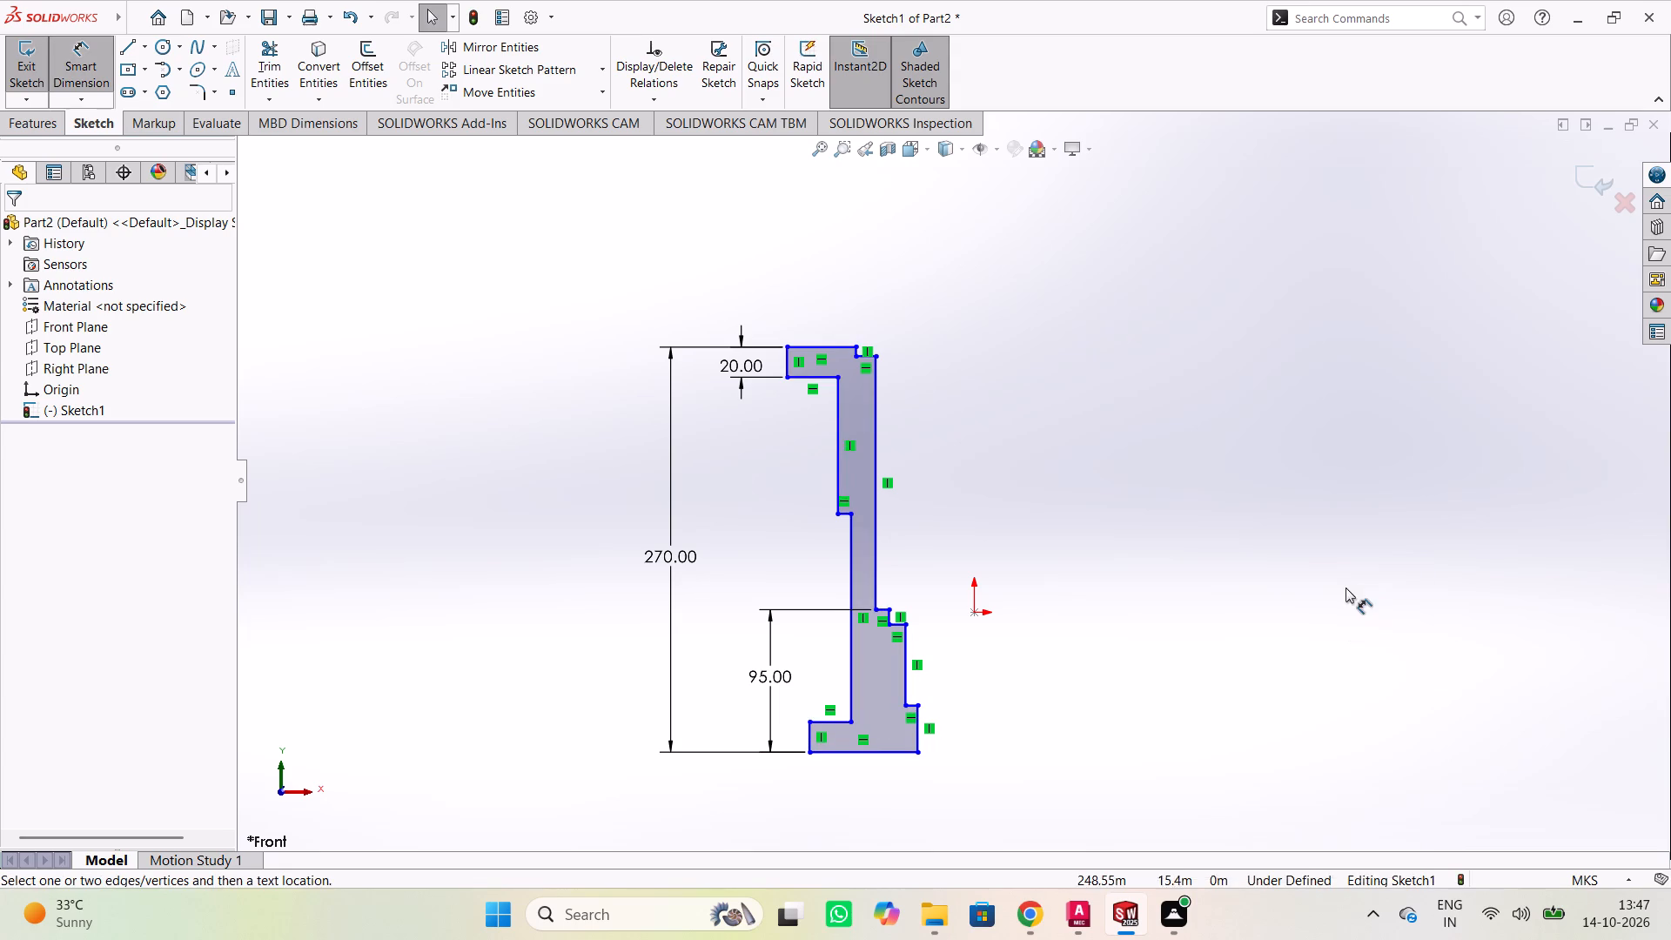
left_click(807, 732)
left_click(795, 732)
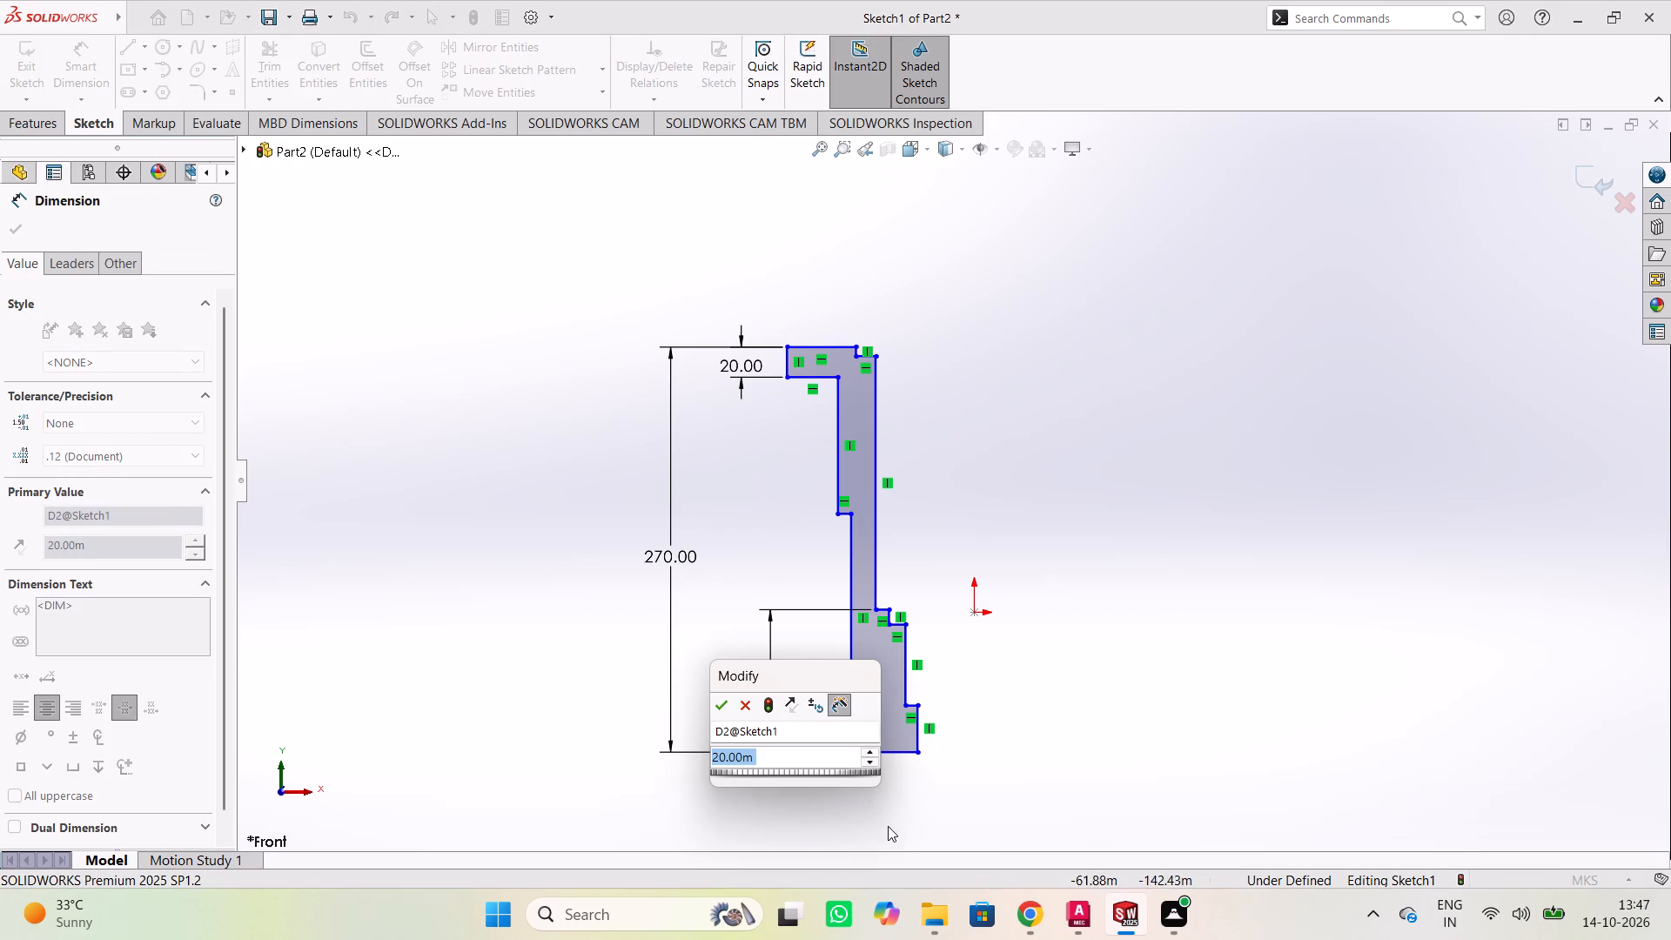
left_click(728, 711)
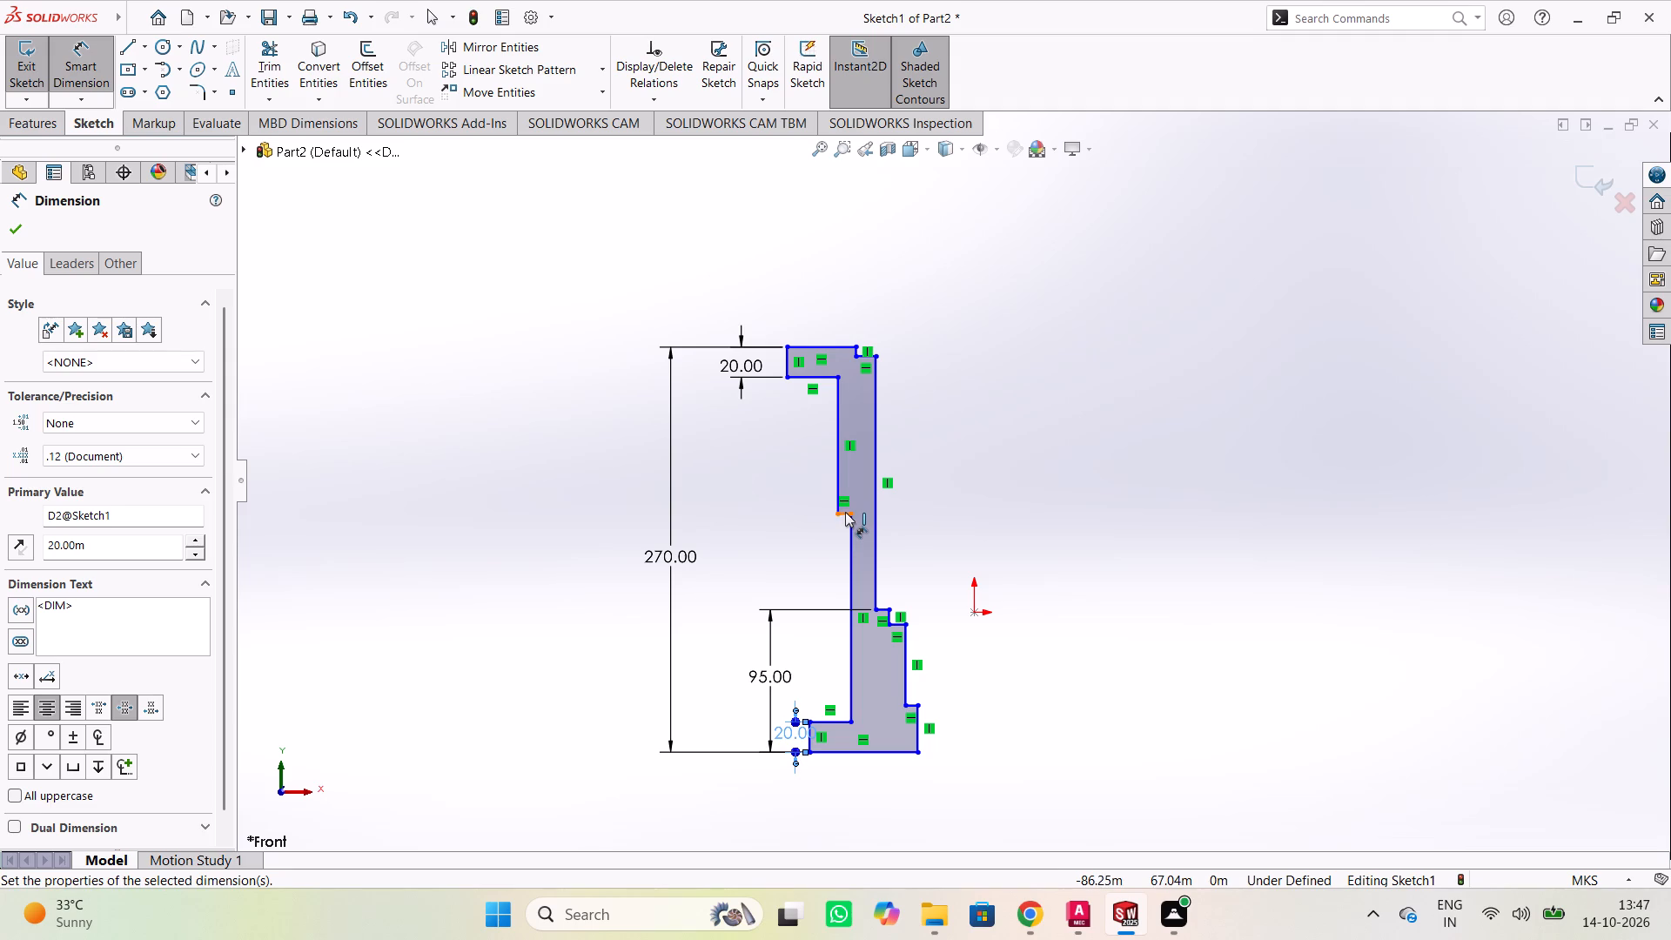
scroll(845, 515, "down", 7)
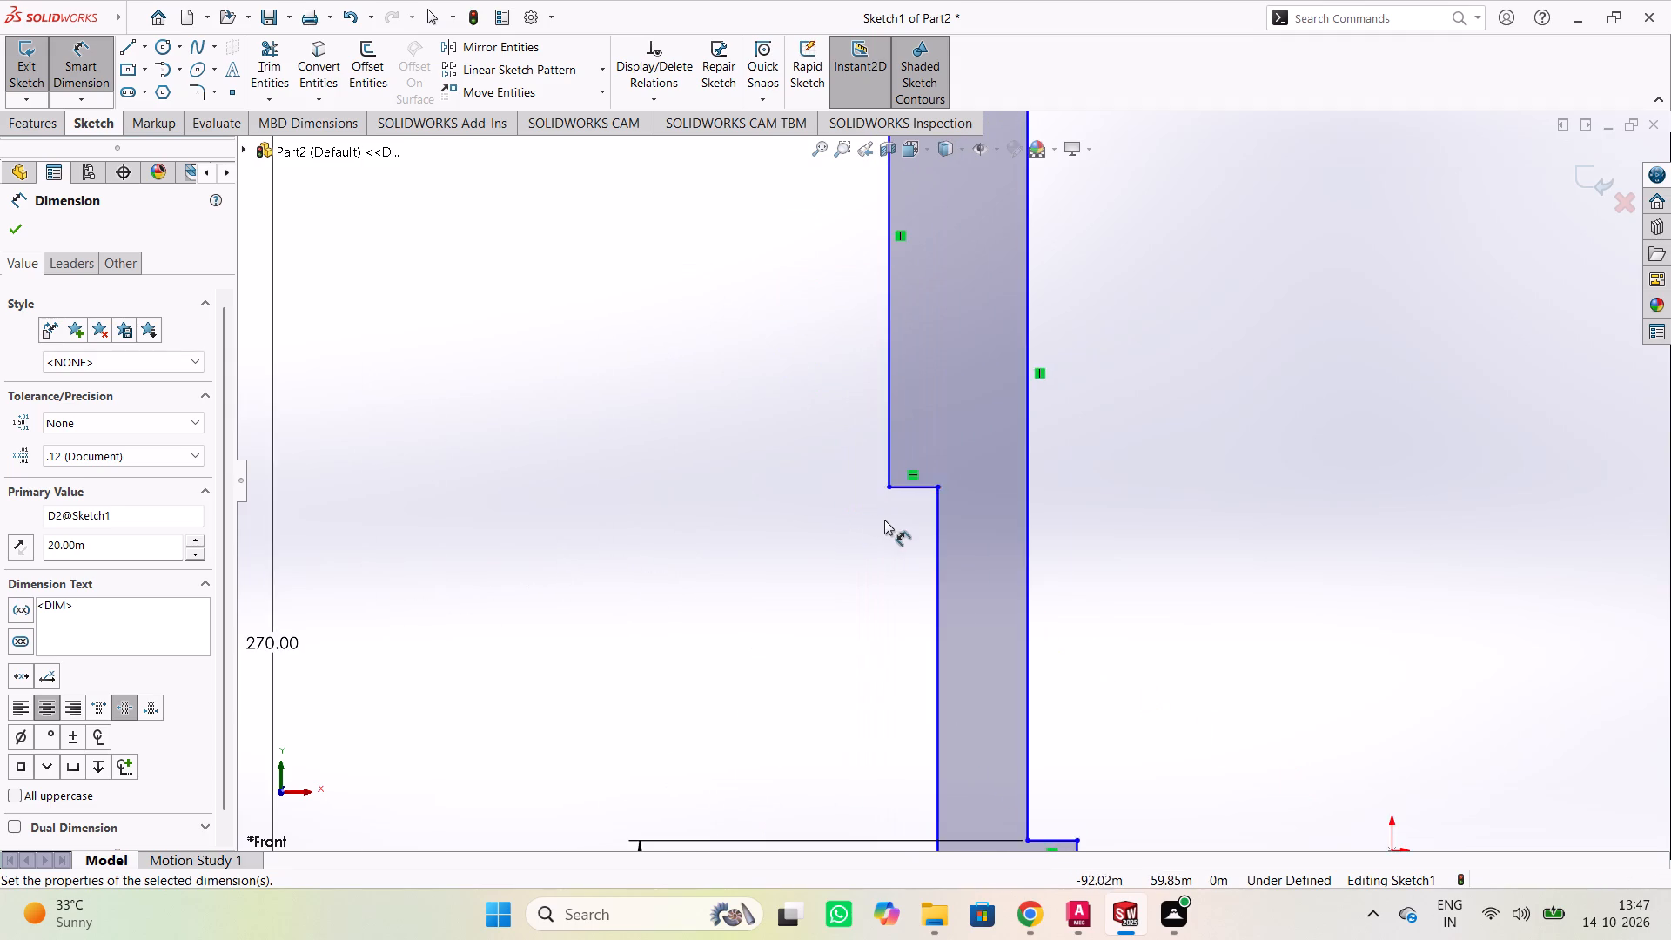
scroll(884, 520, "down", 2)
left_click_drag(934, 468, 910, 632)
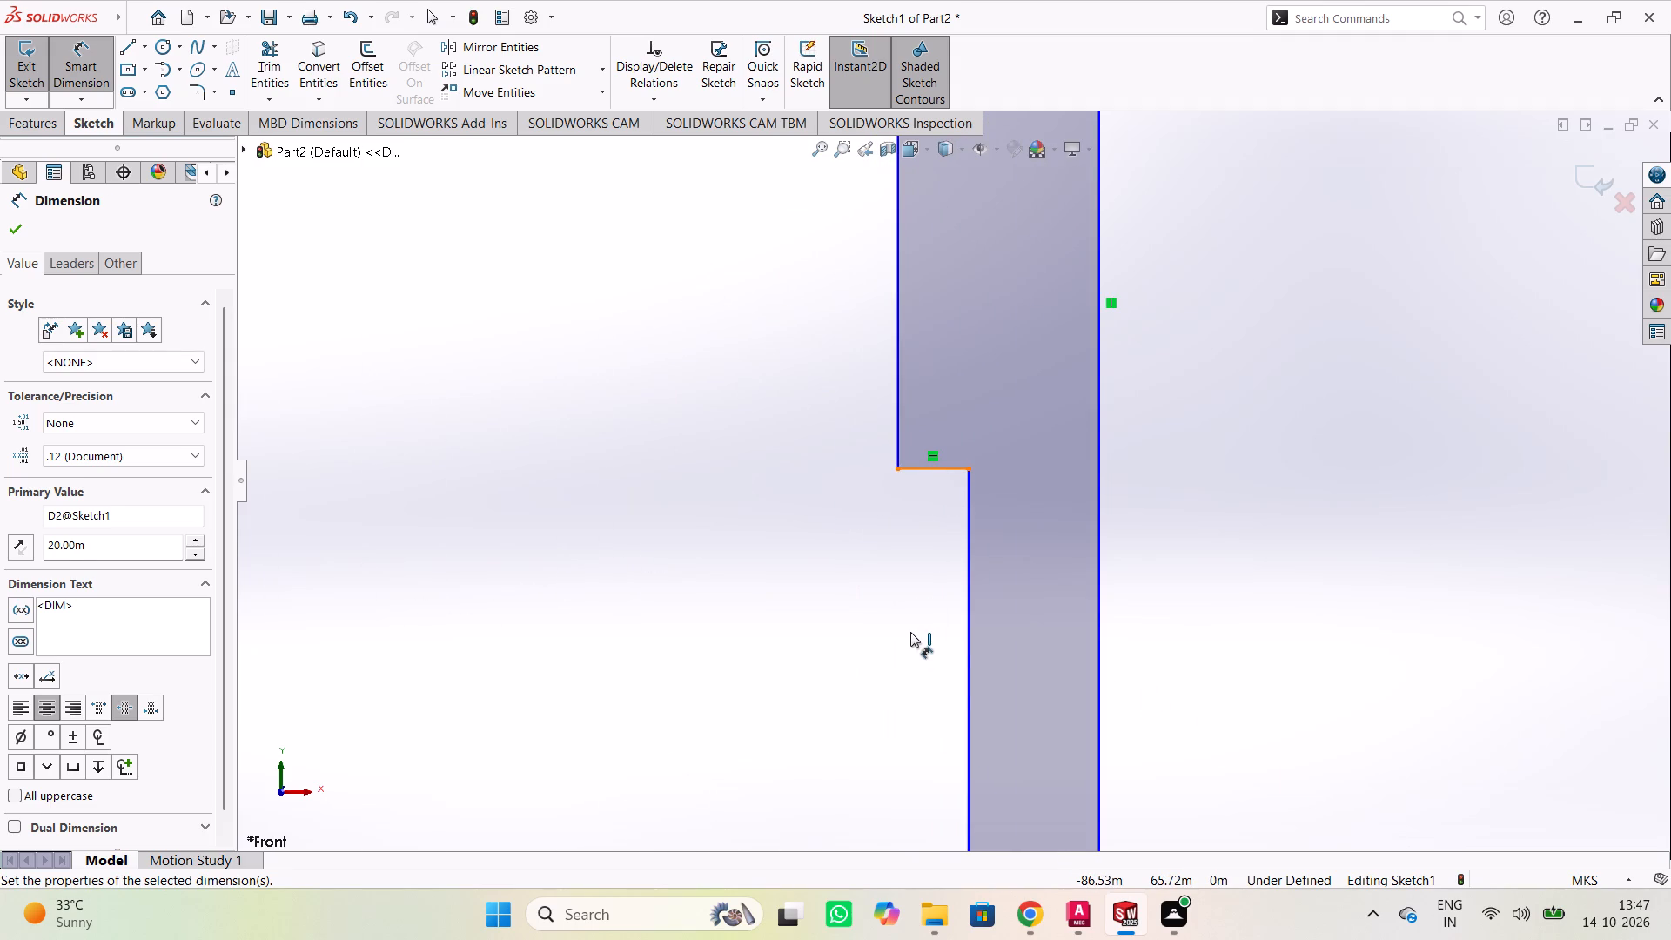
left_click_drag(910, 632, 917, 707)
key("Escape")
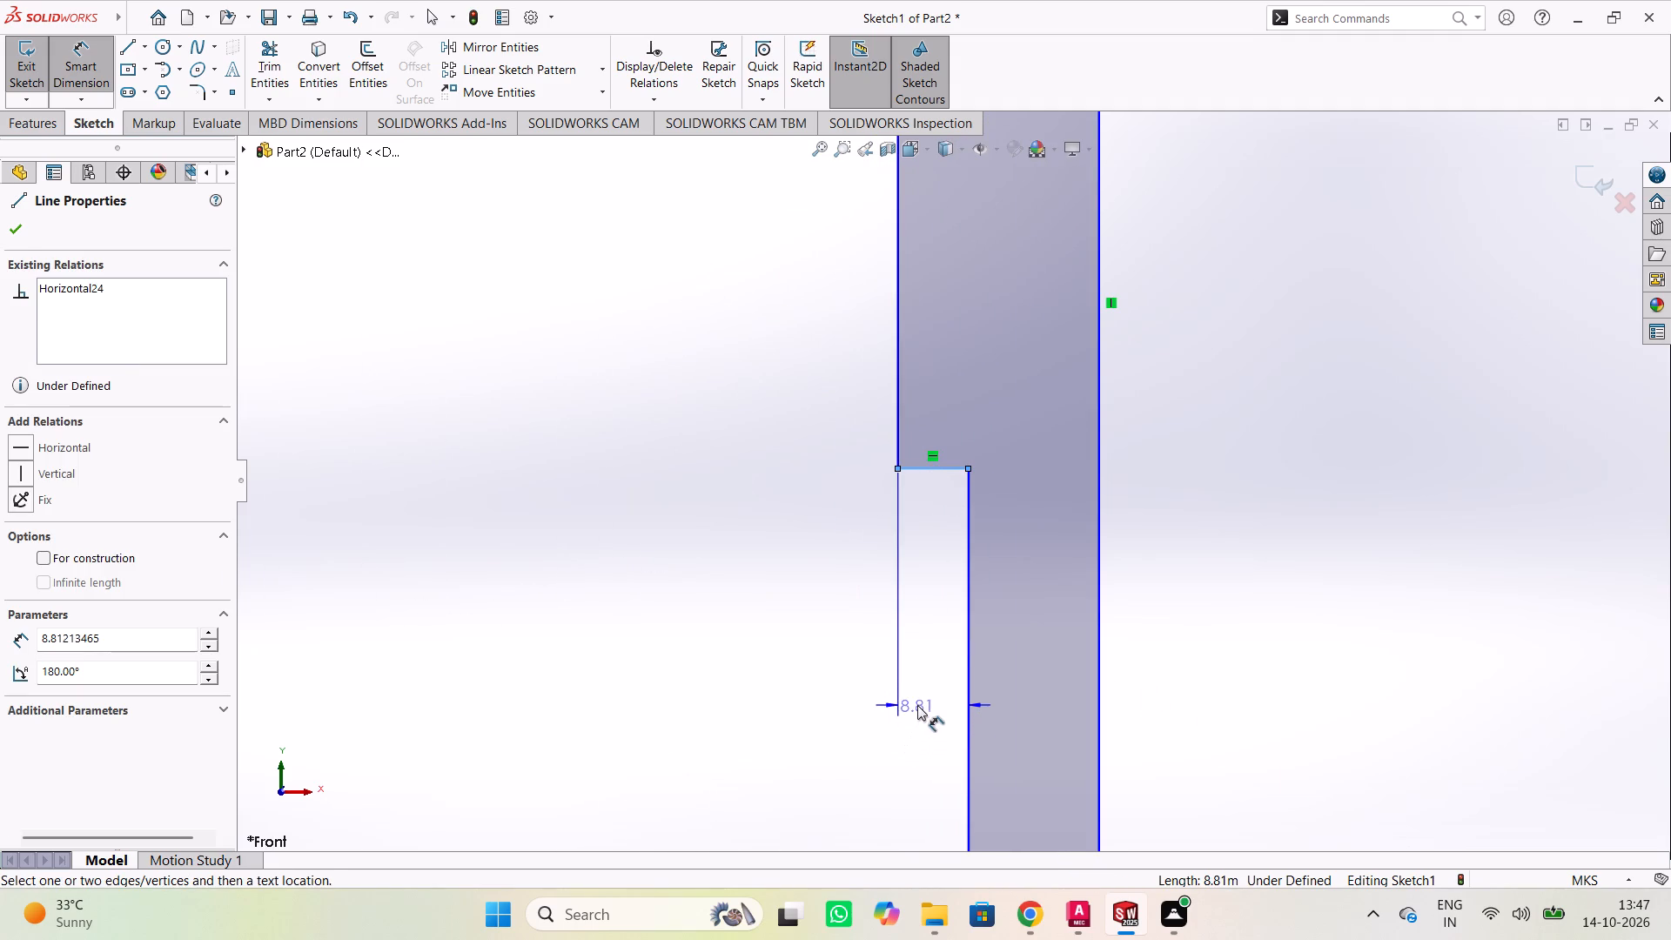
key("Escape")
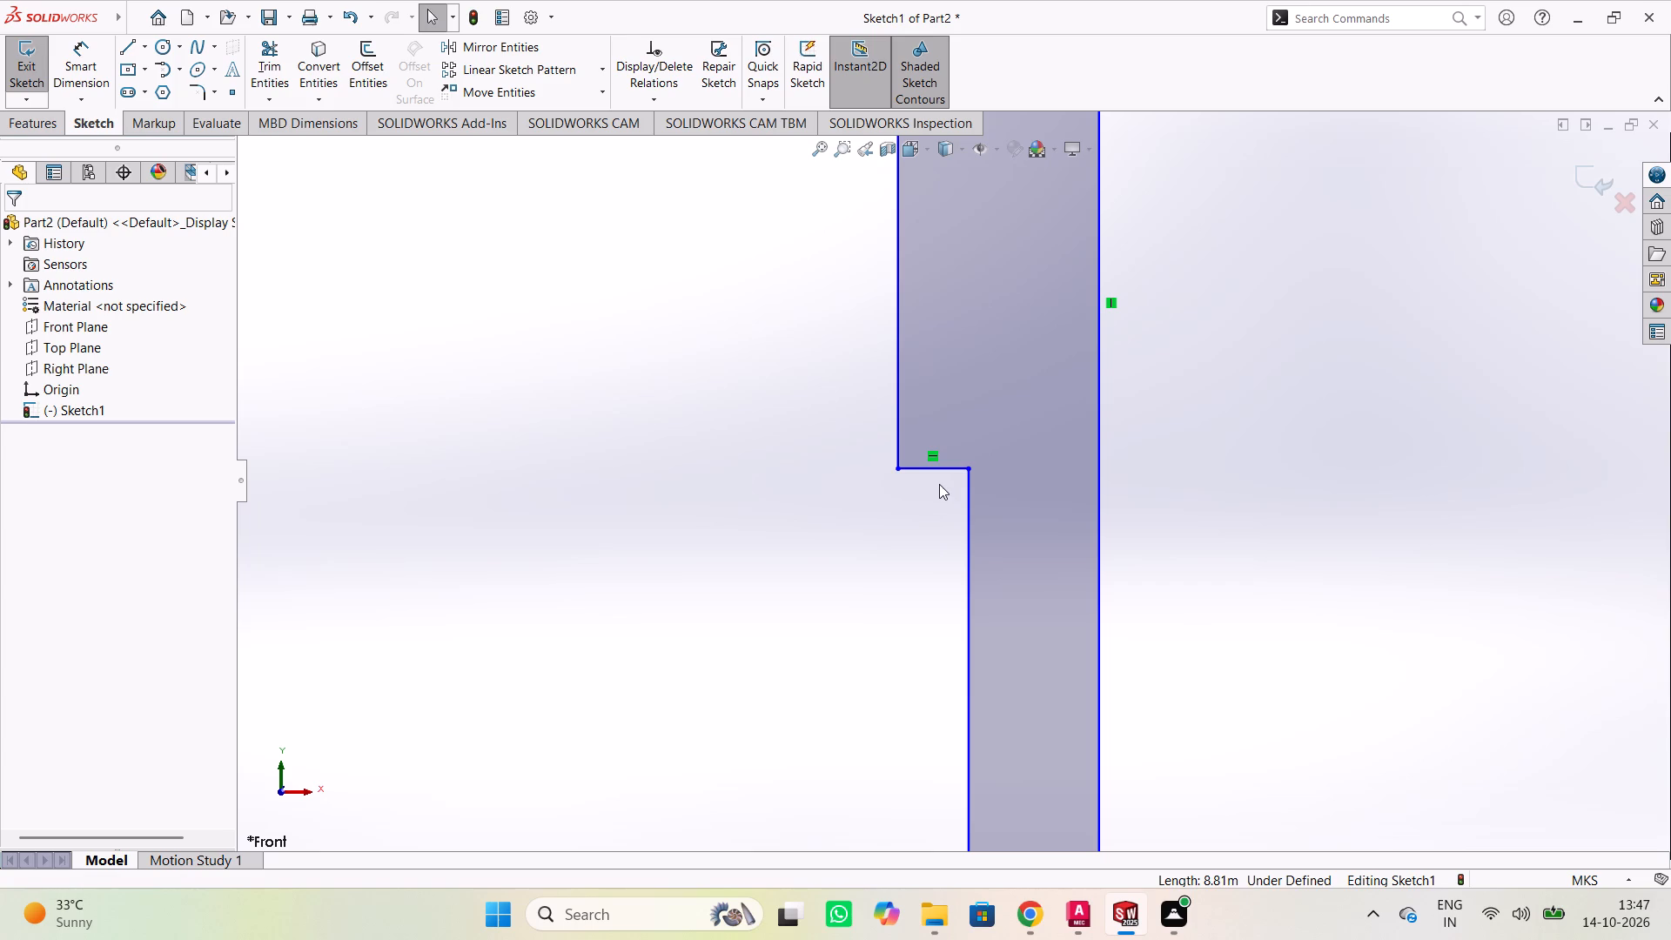
Move the short horizontal step on the profile's outer side down the neck, below the 95 m shoulder and above the bottom flange.
left_click_drag(935, 467, 903, 709)
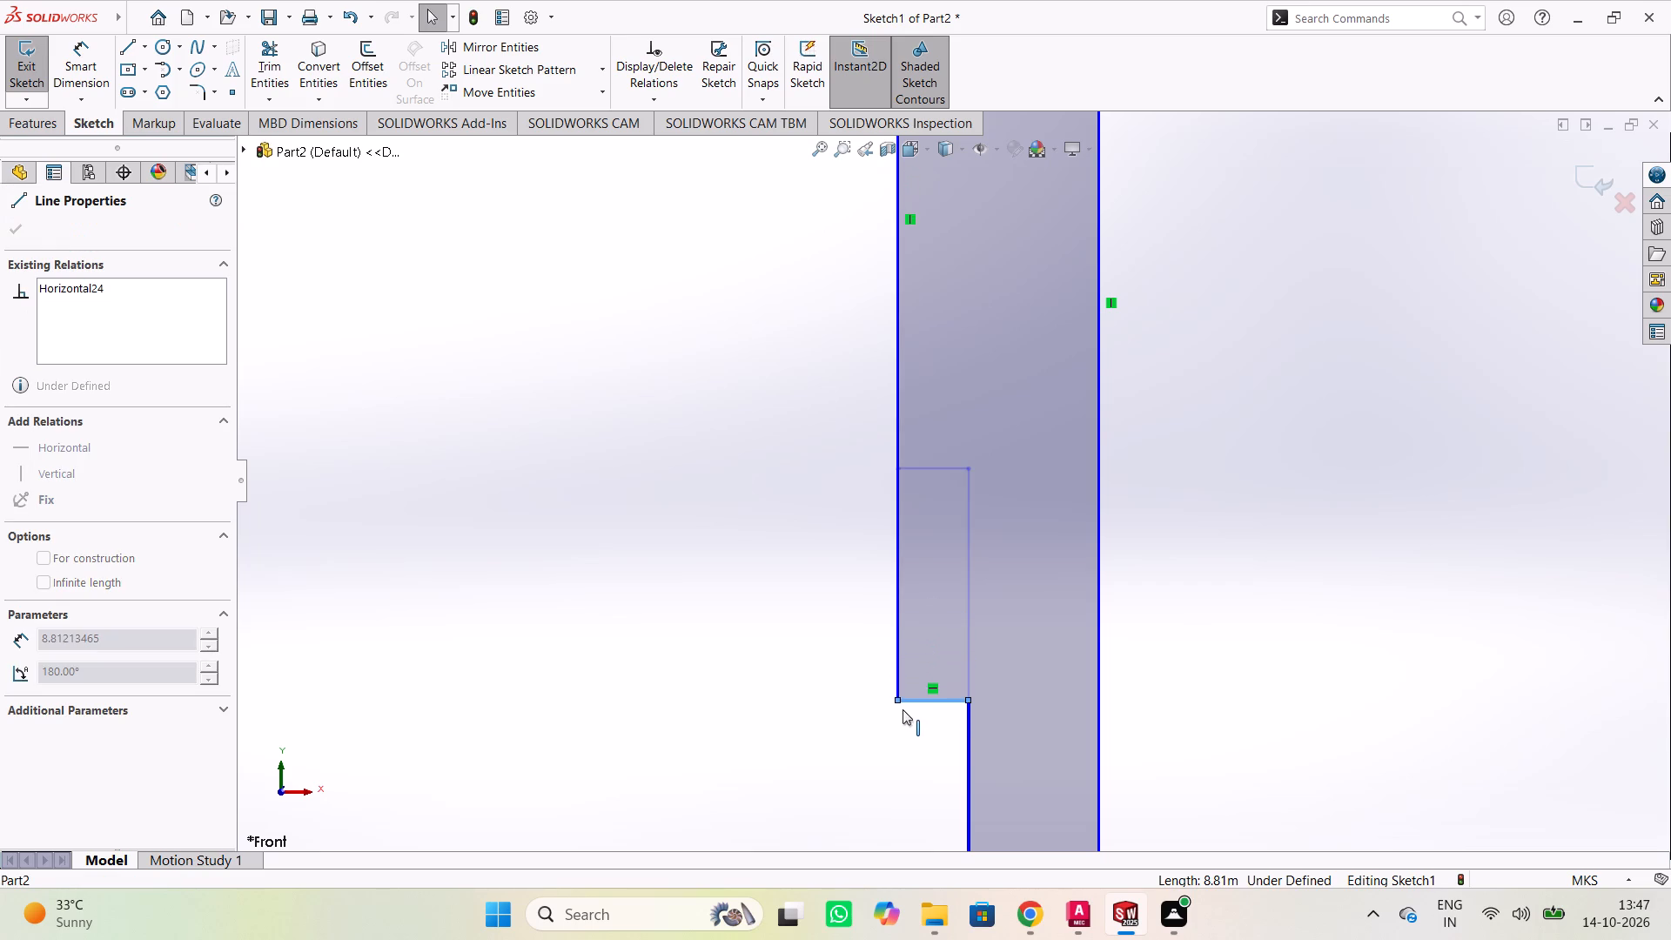
left_click_drag(903, 709, 898, 773)
scroll(845, 588, "down", 3)
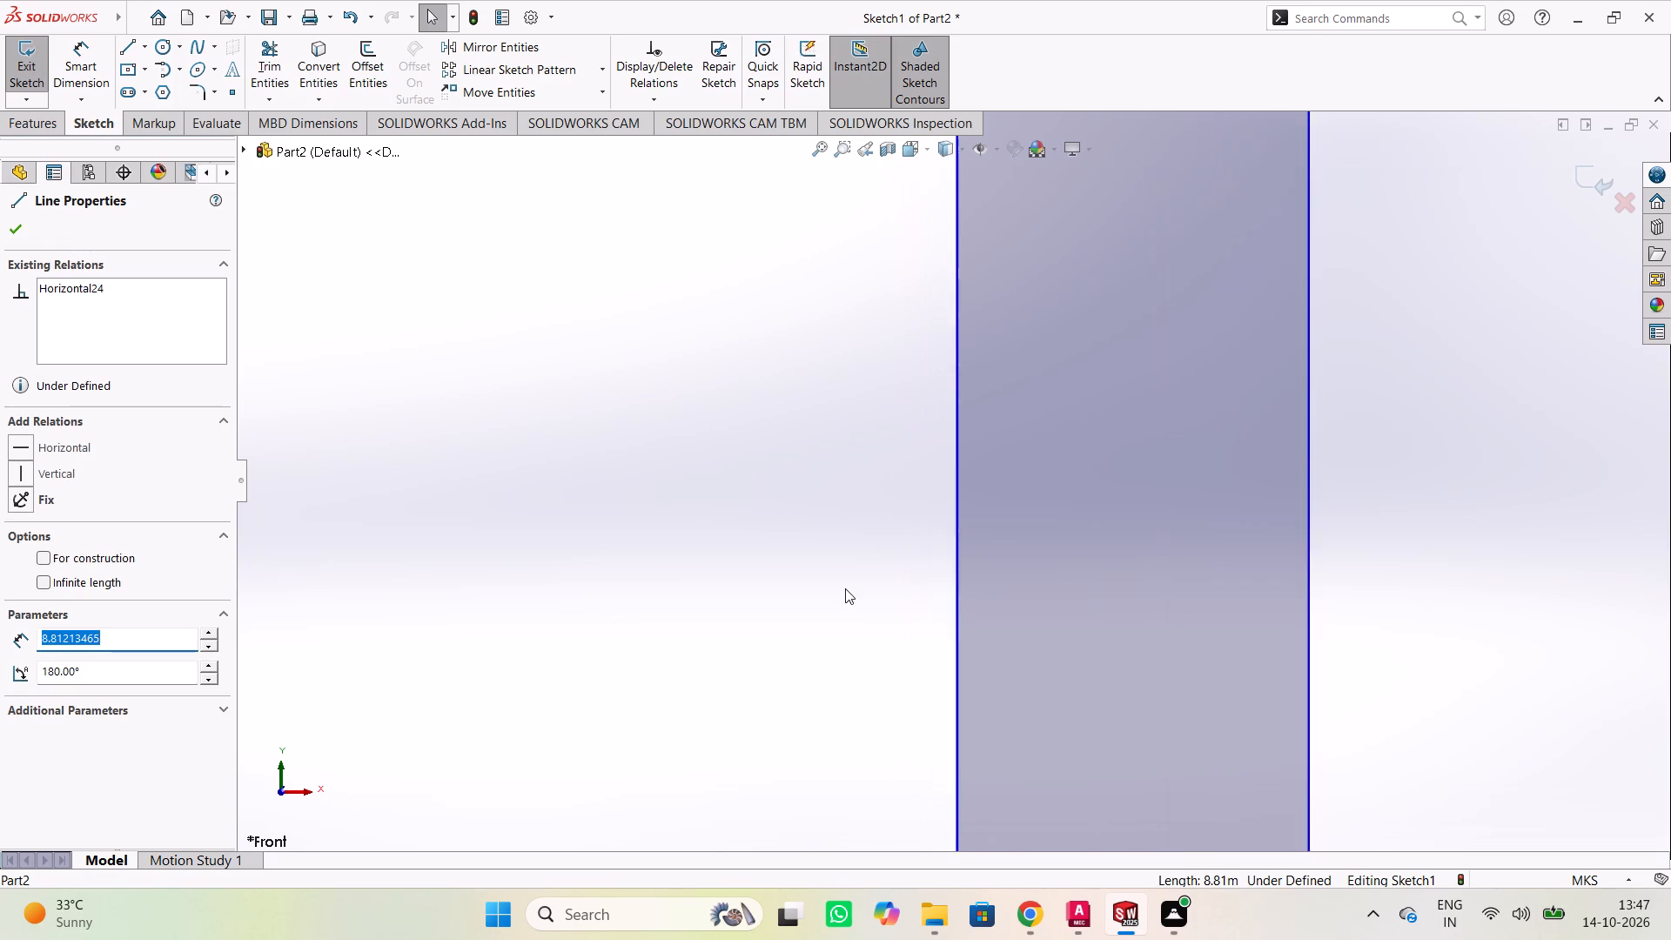
scroll(845, 588, "up", 12)
scroll(907, 554, "down", 2)
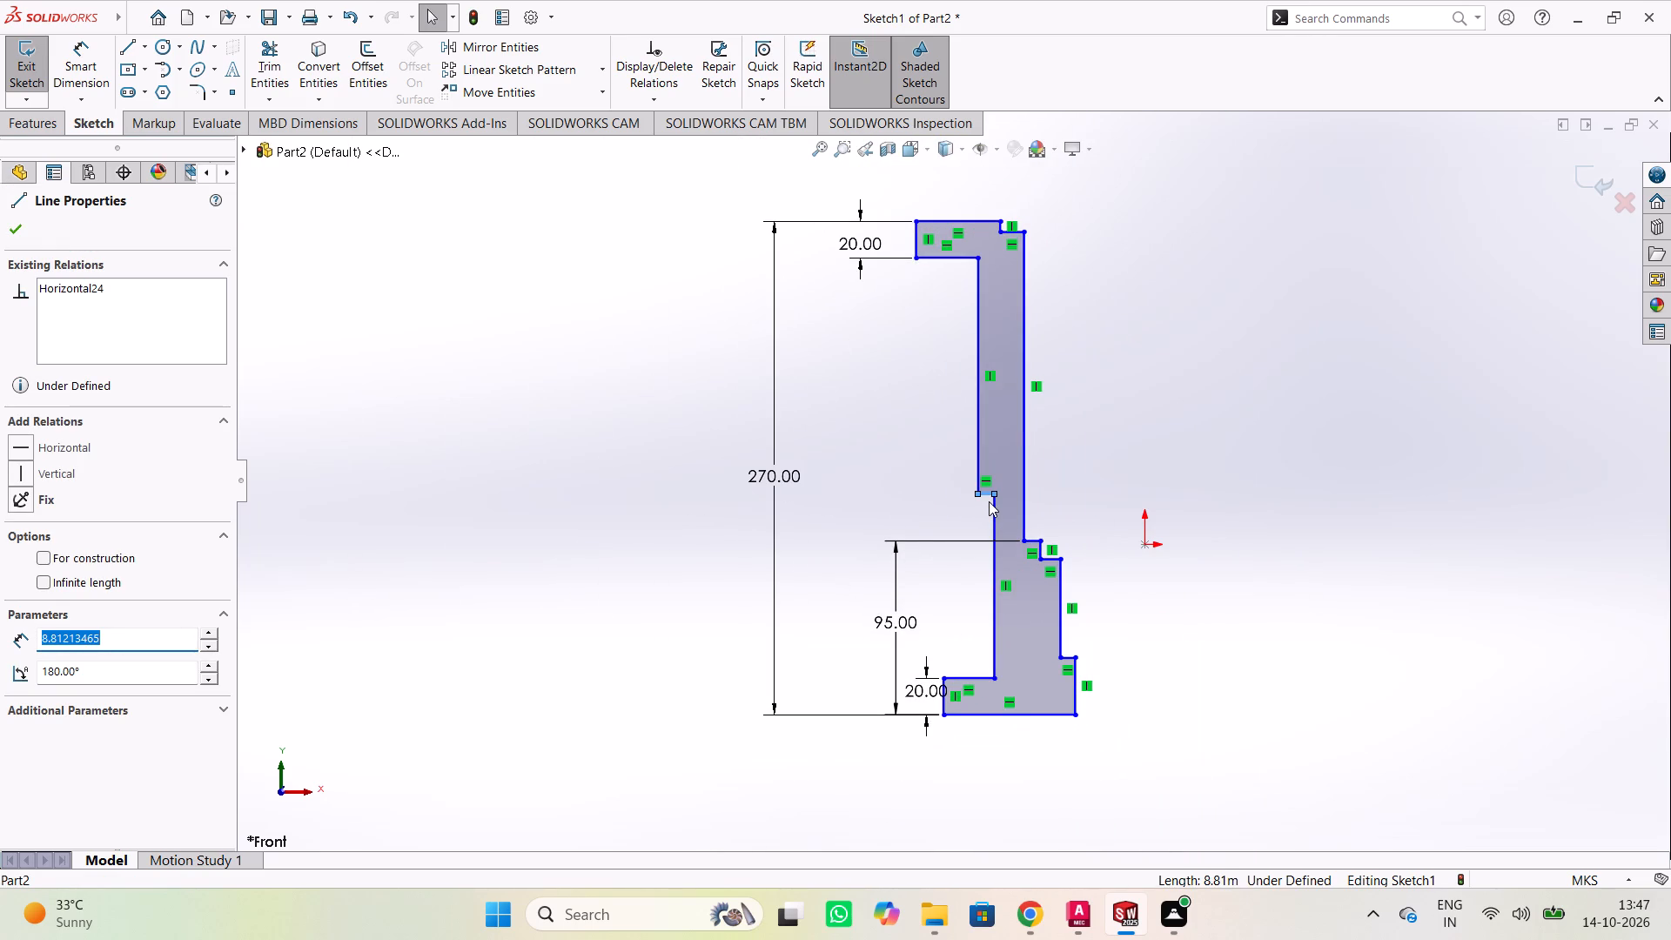
scroll(989, 501, "down", 2)
left_click_drag(983, 486, 963, 696)
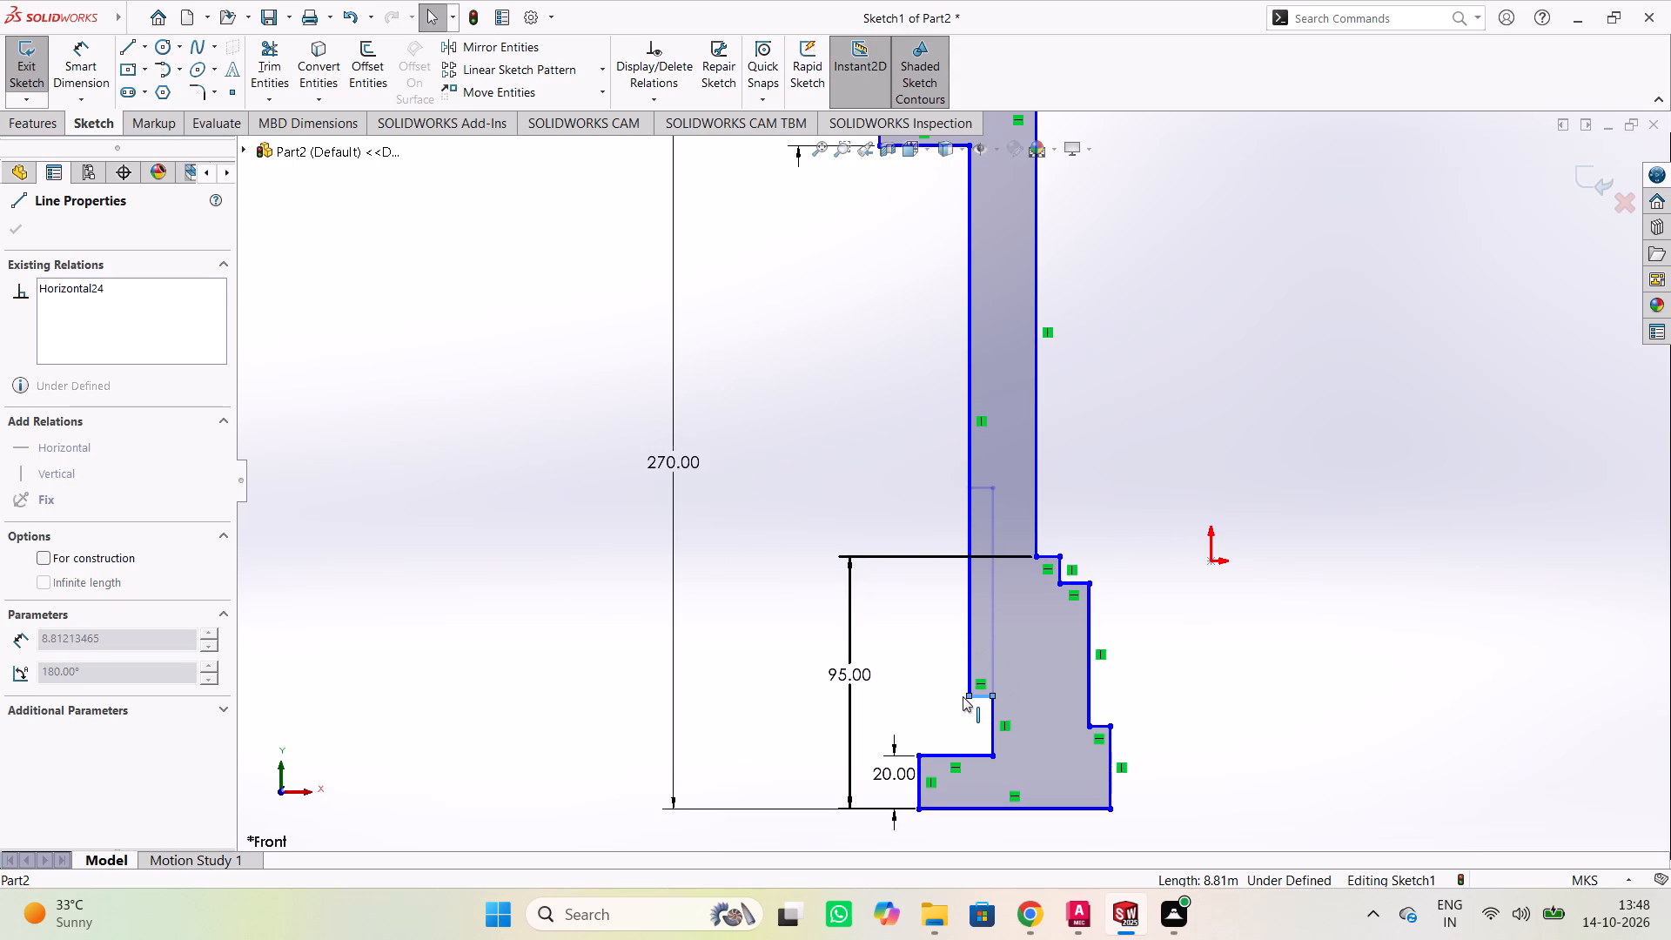
left_click_drag(963, 696, 963, 663)
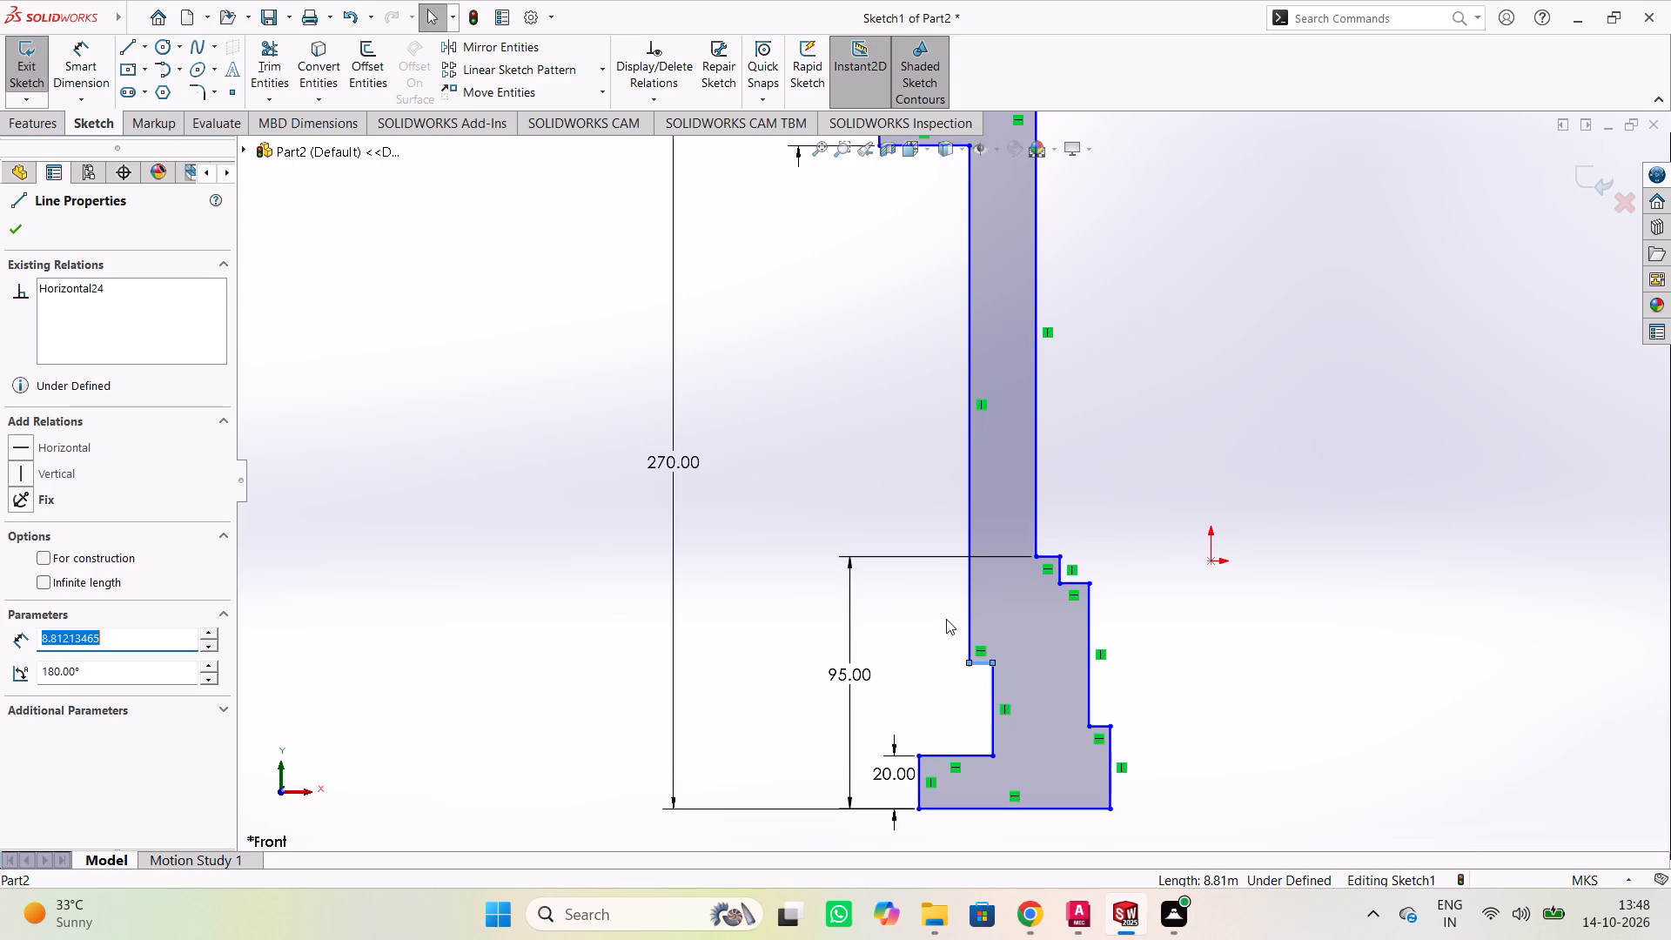
Sketch a vertical centerline about 52 m long upward from the origin.
scroll(1120, 435, "down", 1)
scroll(1136, 434, "up", 3)
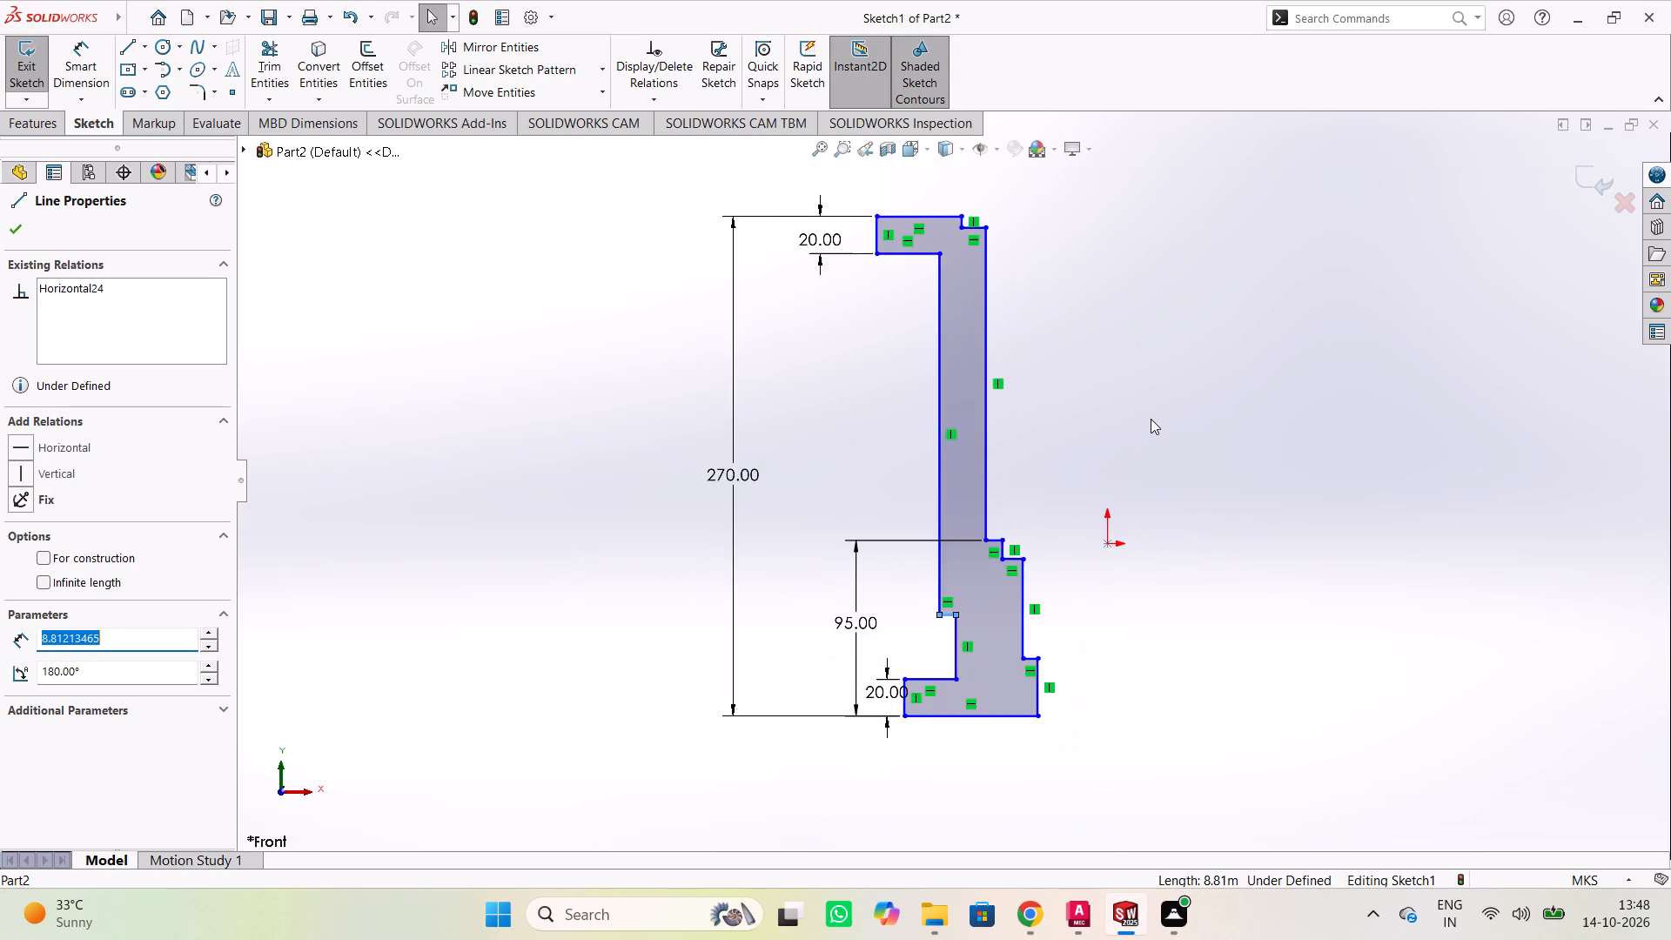
scroll(1151, 419, "down", 2)
scroll(1101, 399, "up", 2)
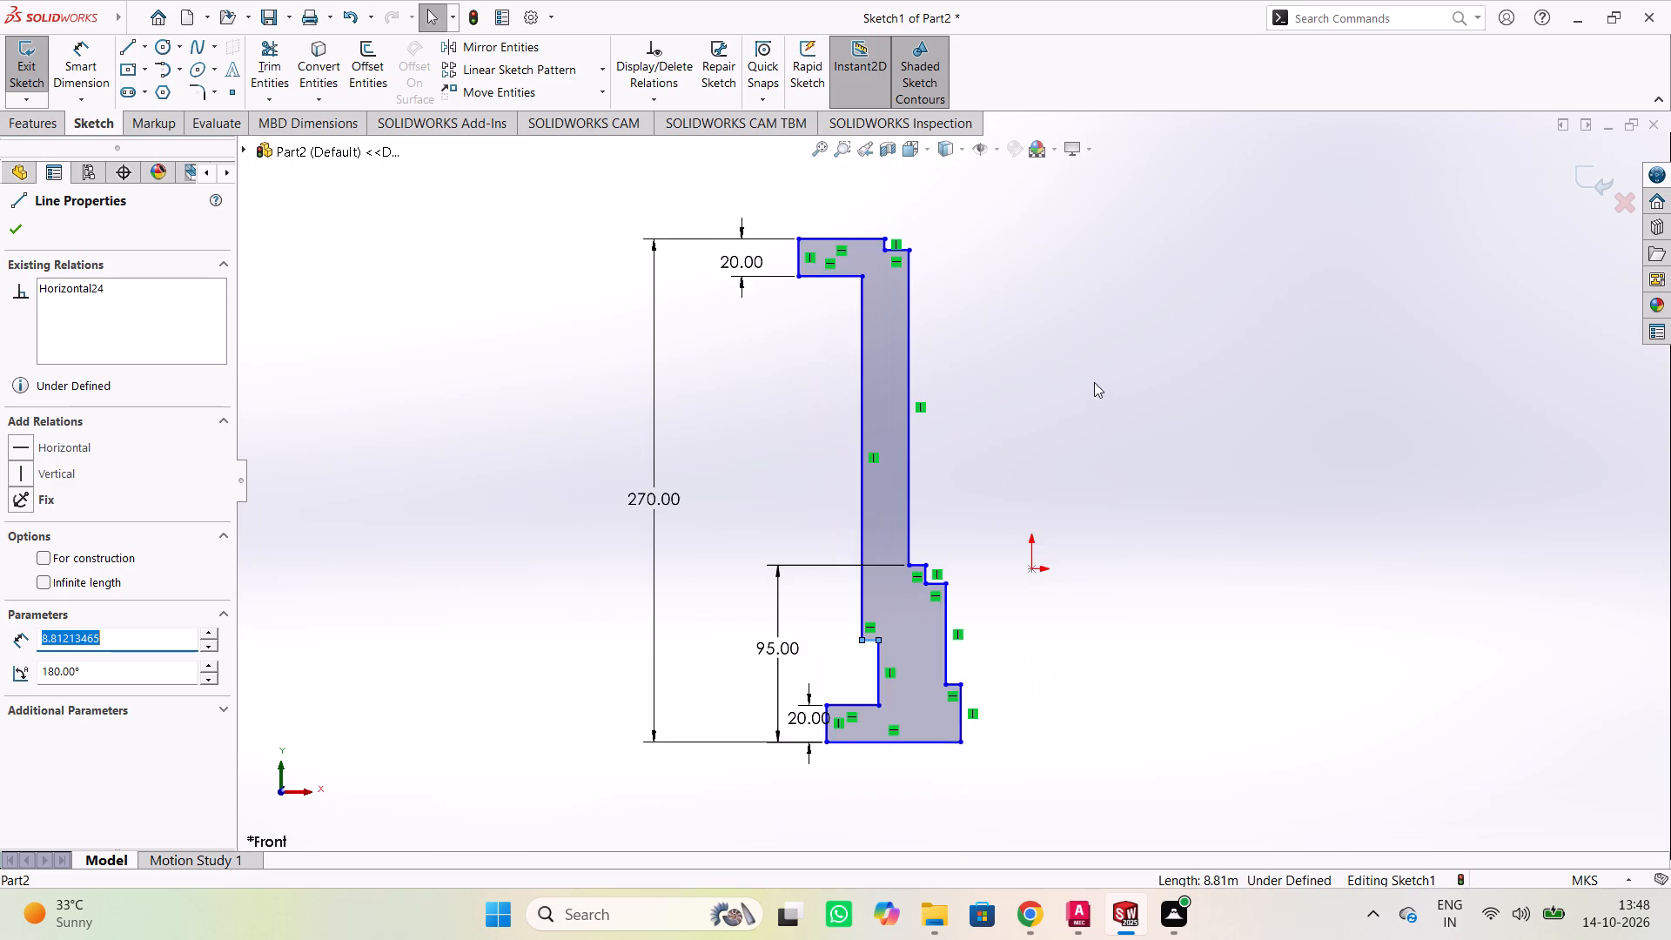
scroll(1054, 389, "down", 1)
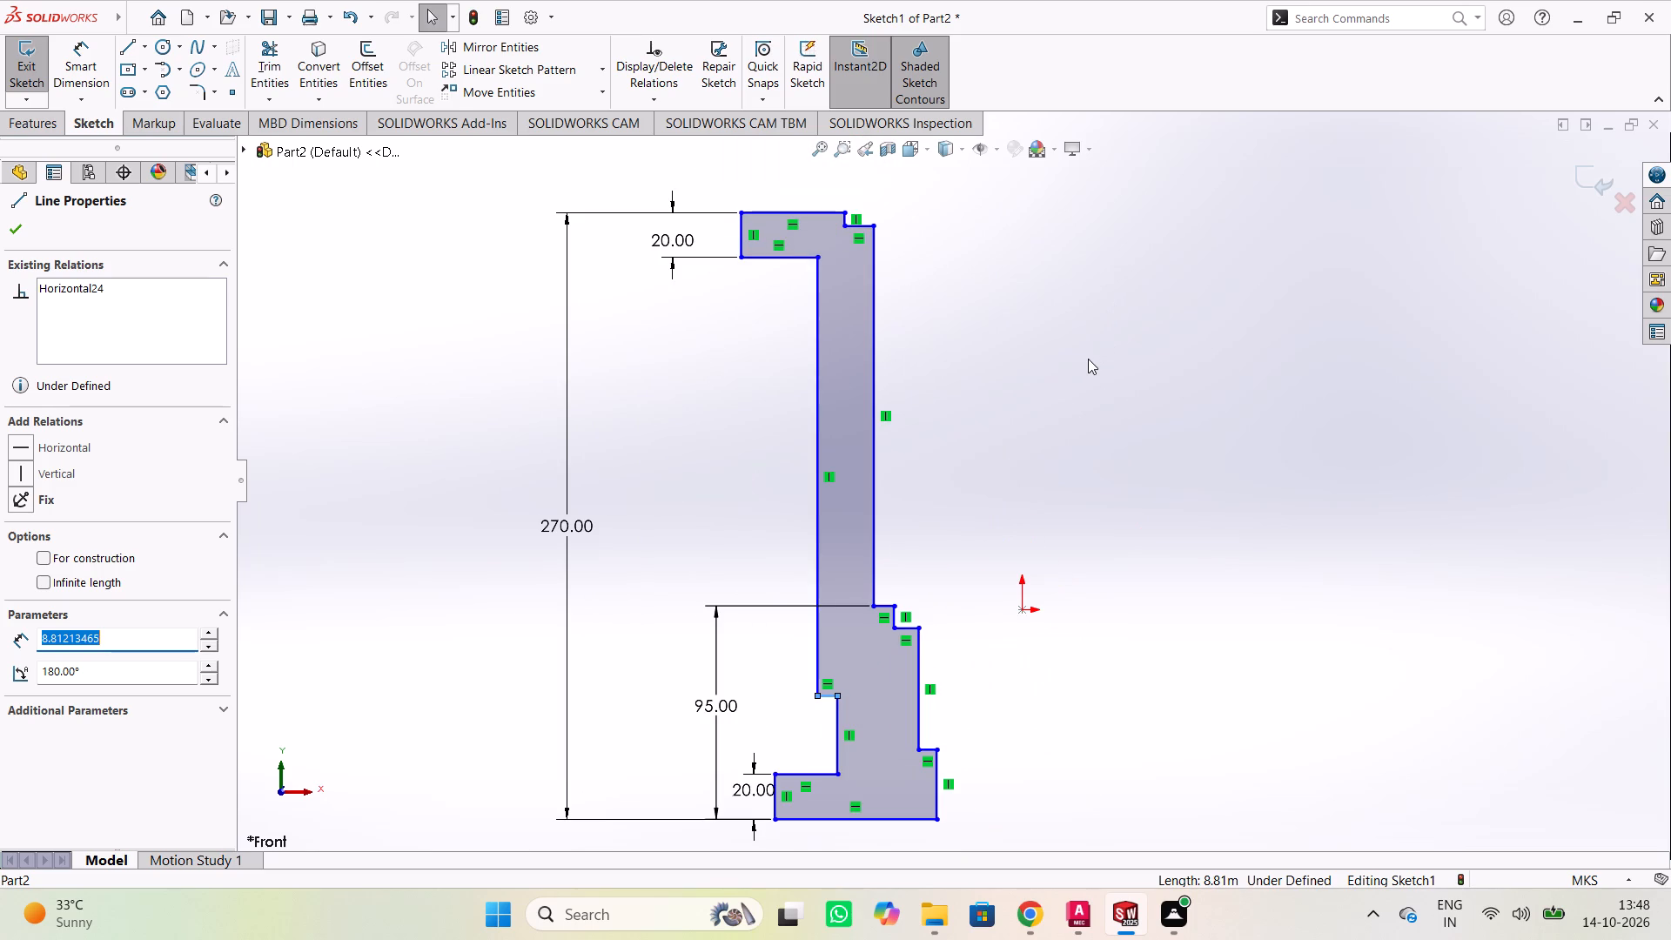
left_click(139, 46)
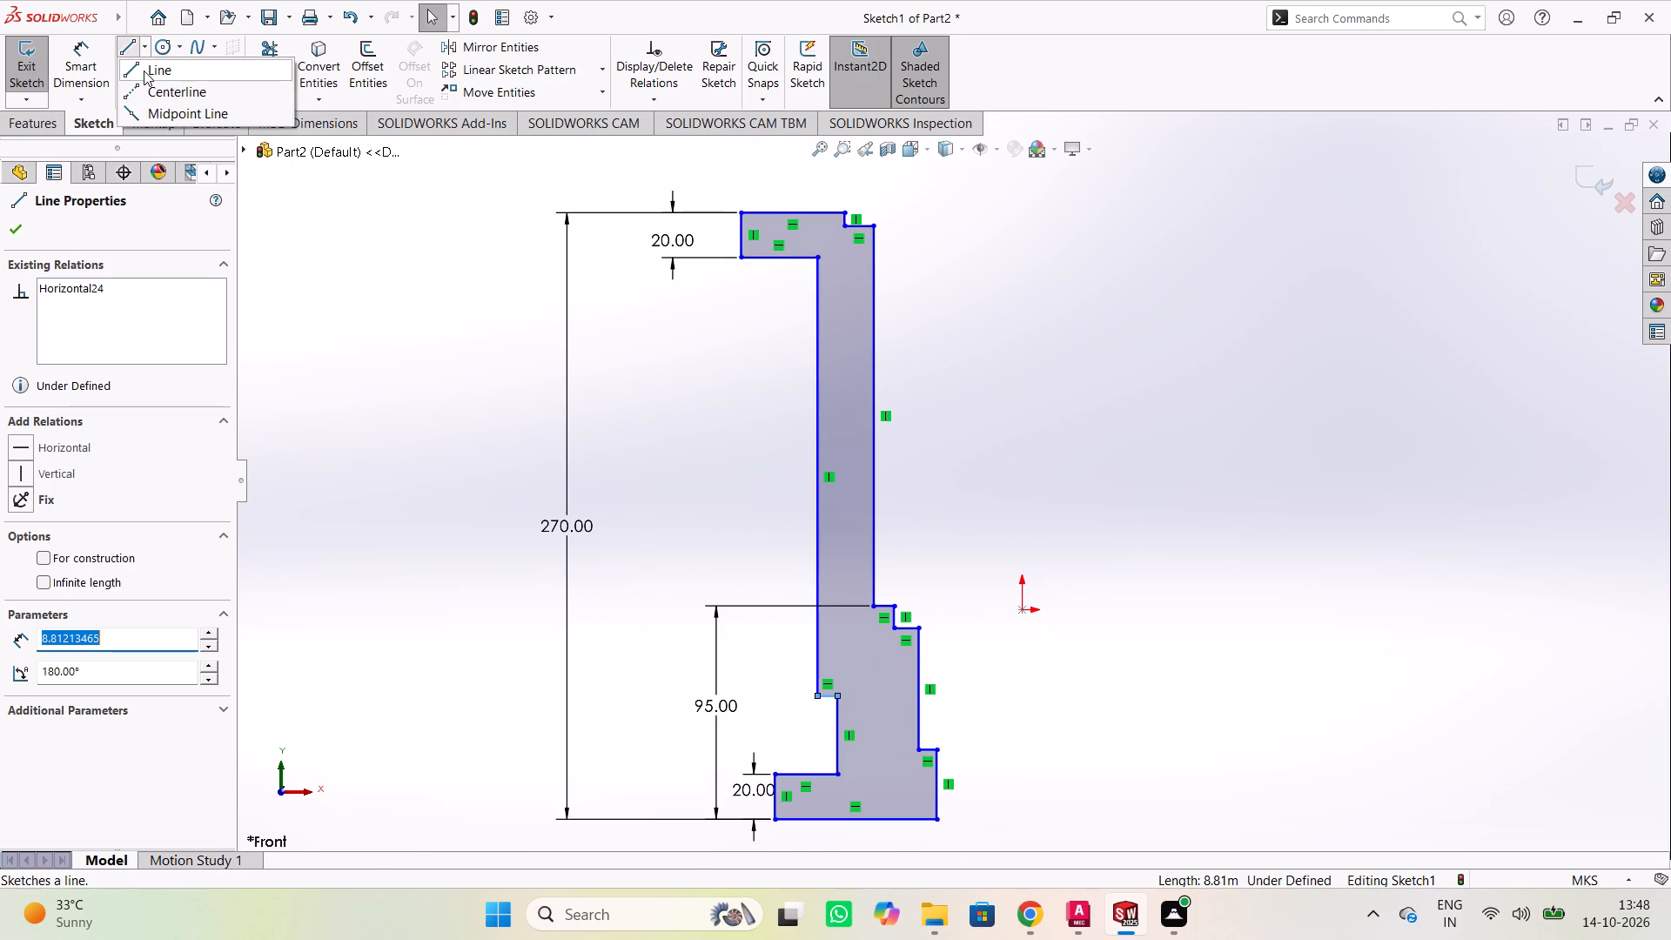
left_click(168, 86)
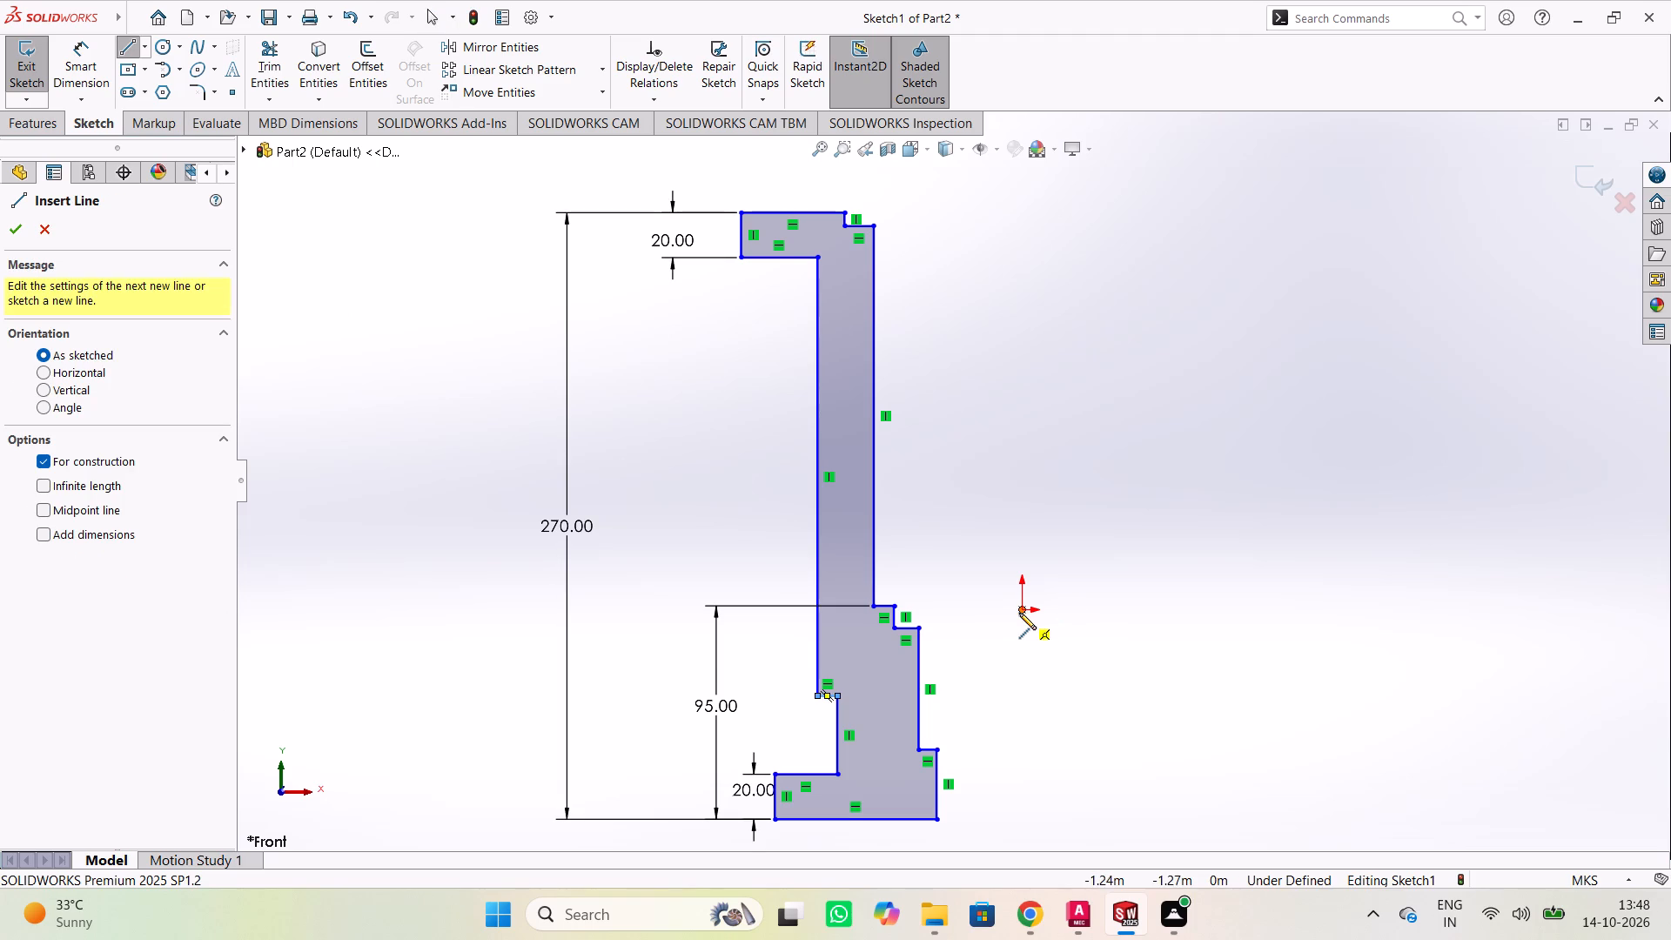
left_click(1020, 608)
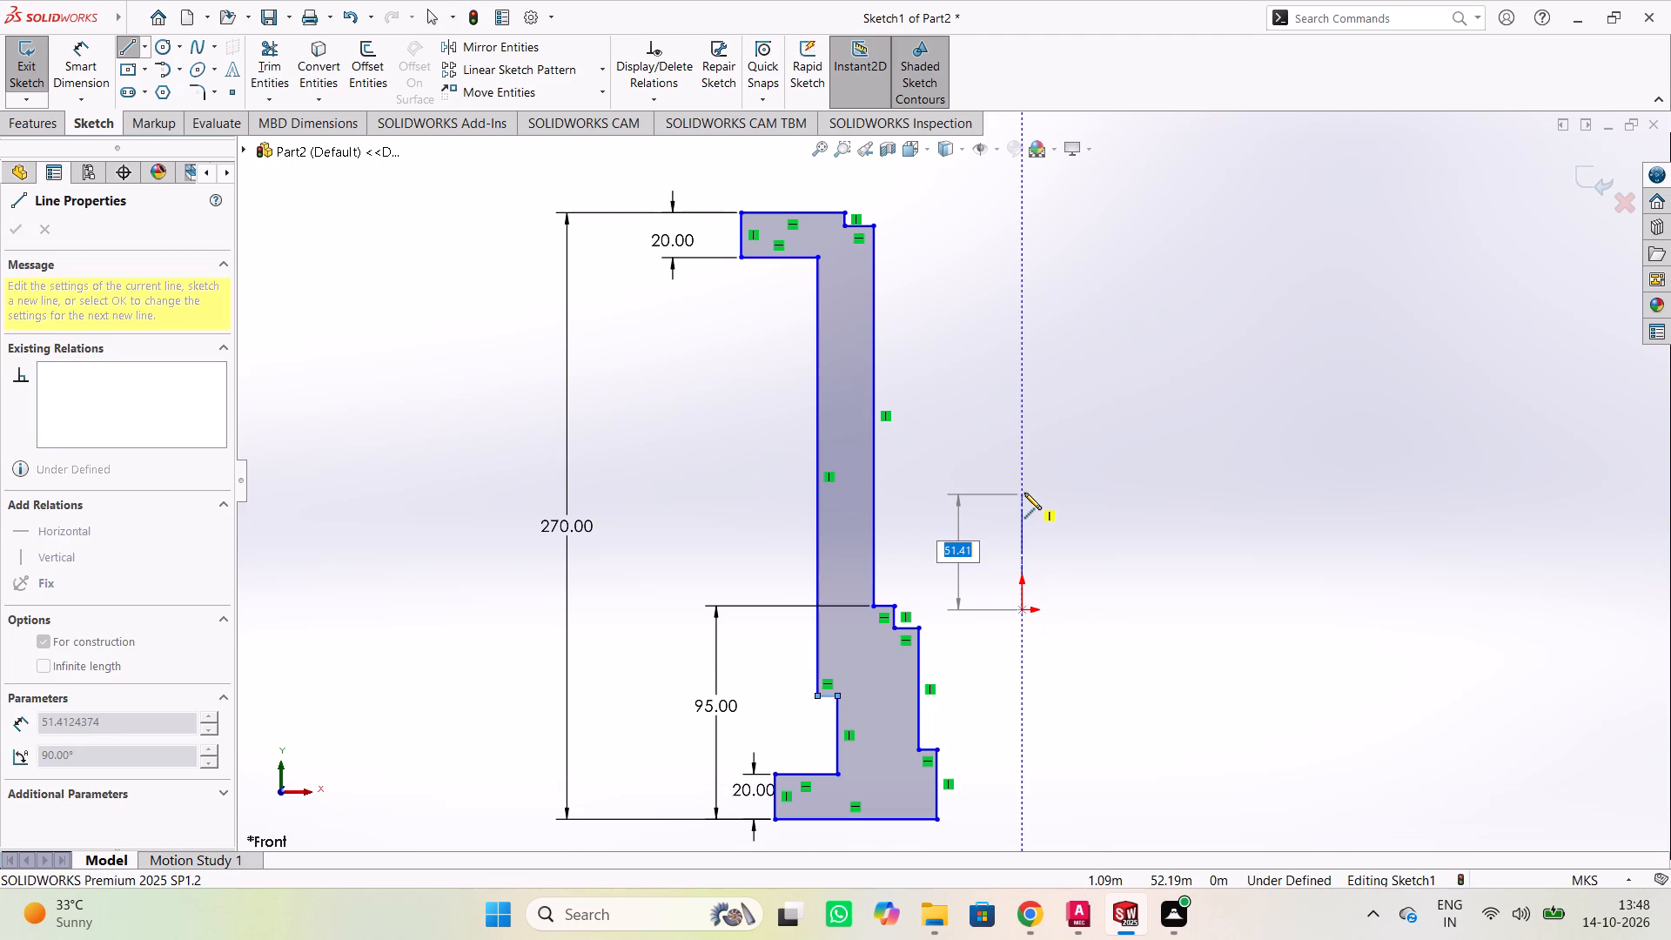
left_click(1024, 493)
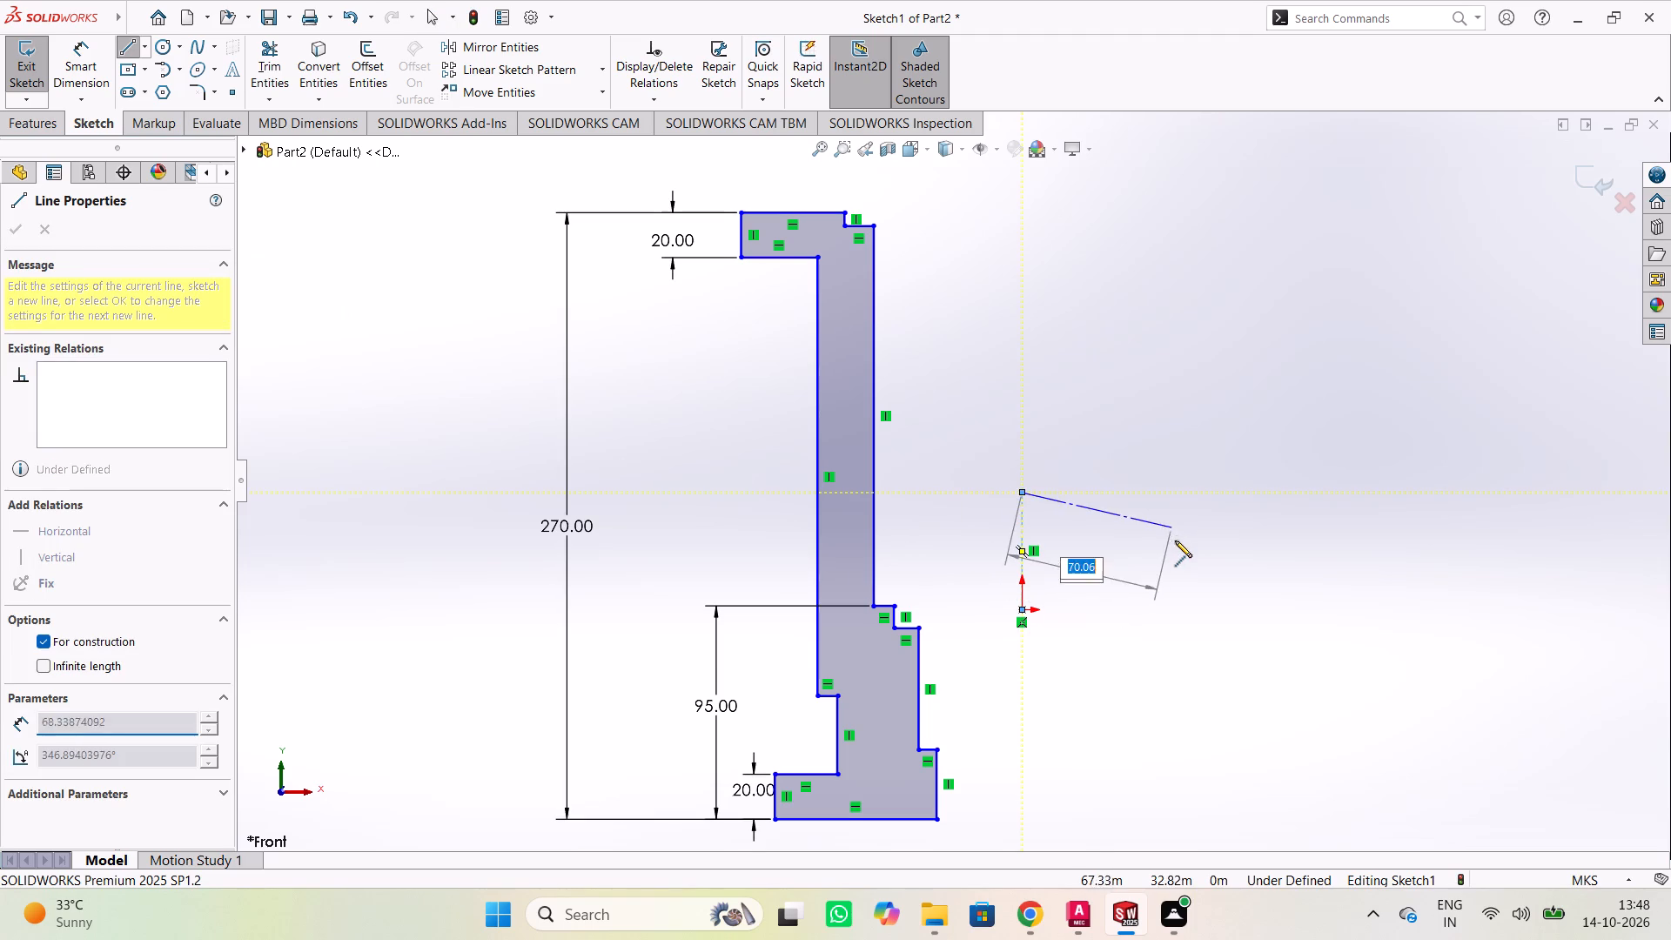
key("Escape")
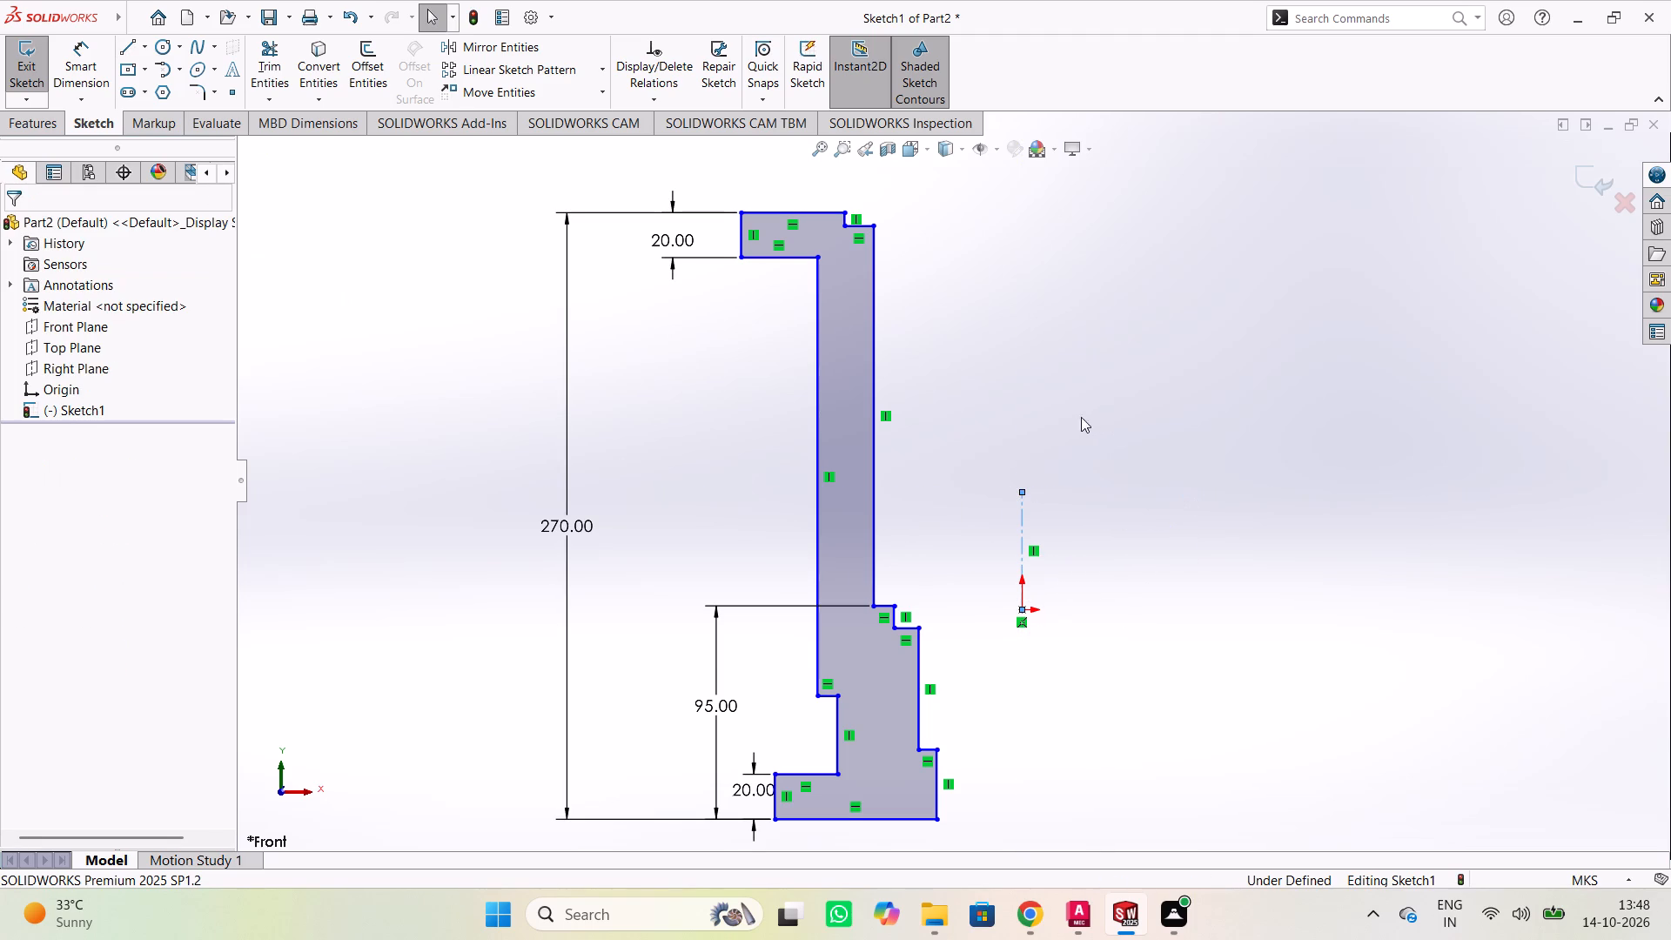
Dimension the top flange's outer vertical edge at 125 m from the centerline.
right_click(1243, 326)
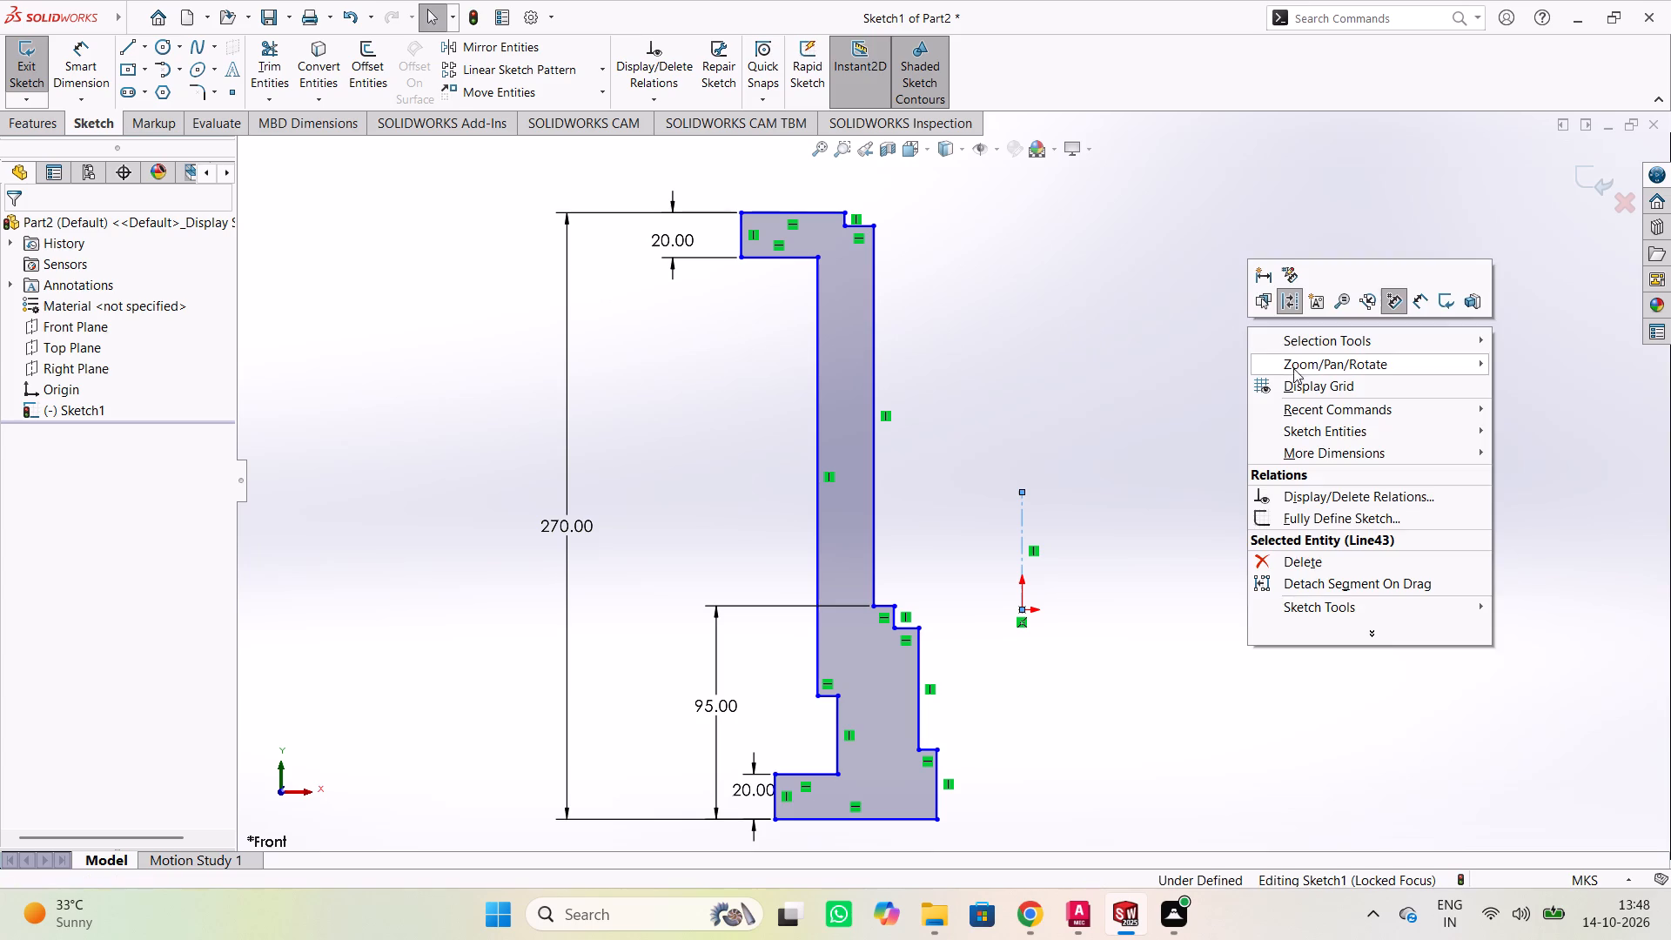
left_click(1410, 294)
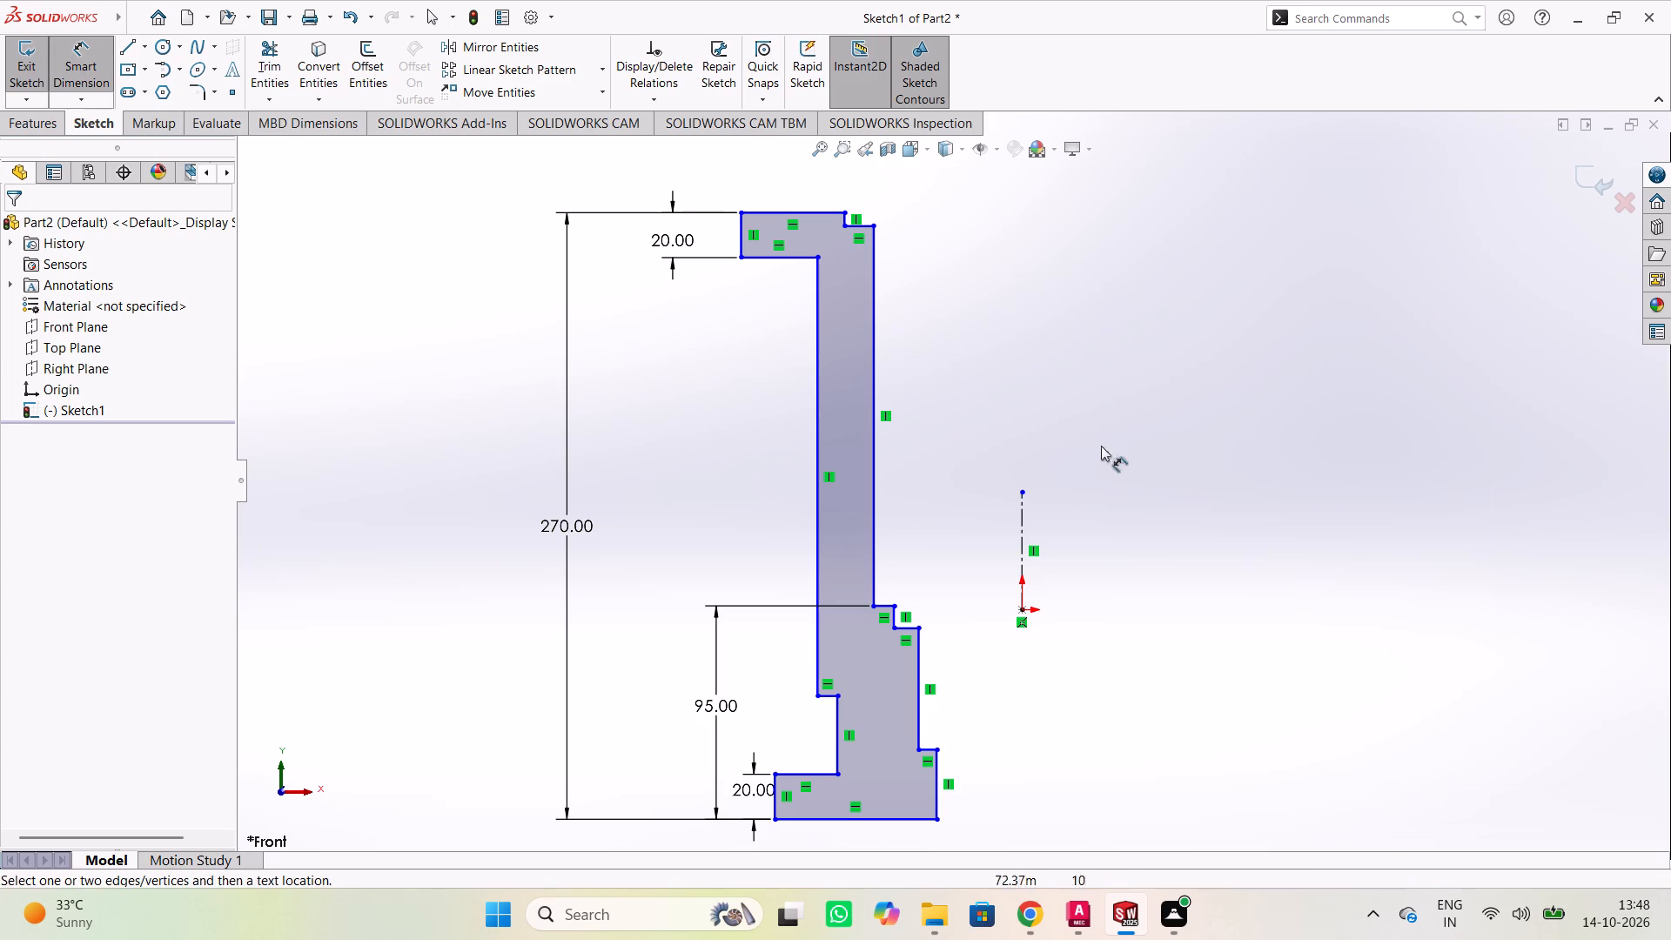
left_click(1019, 516)
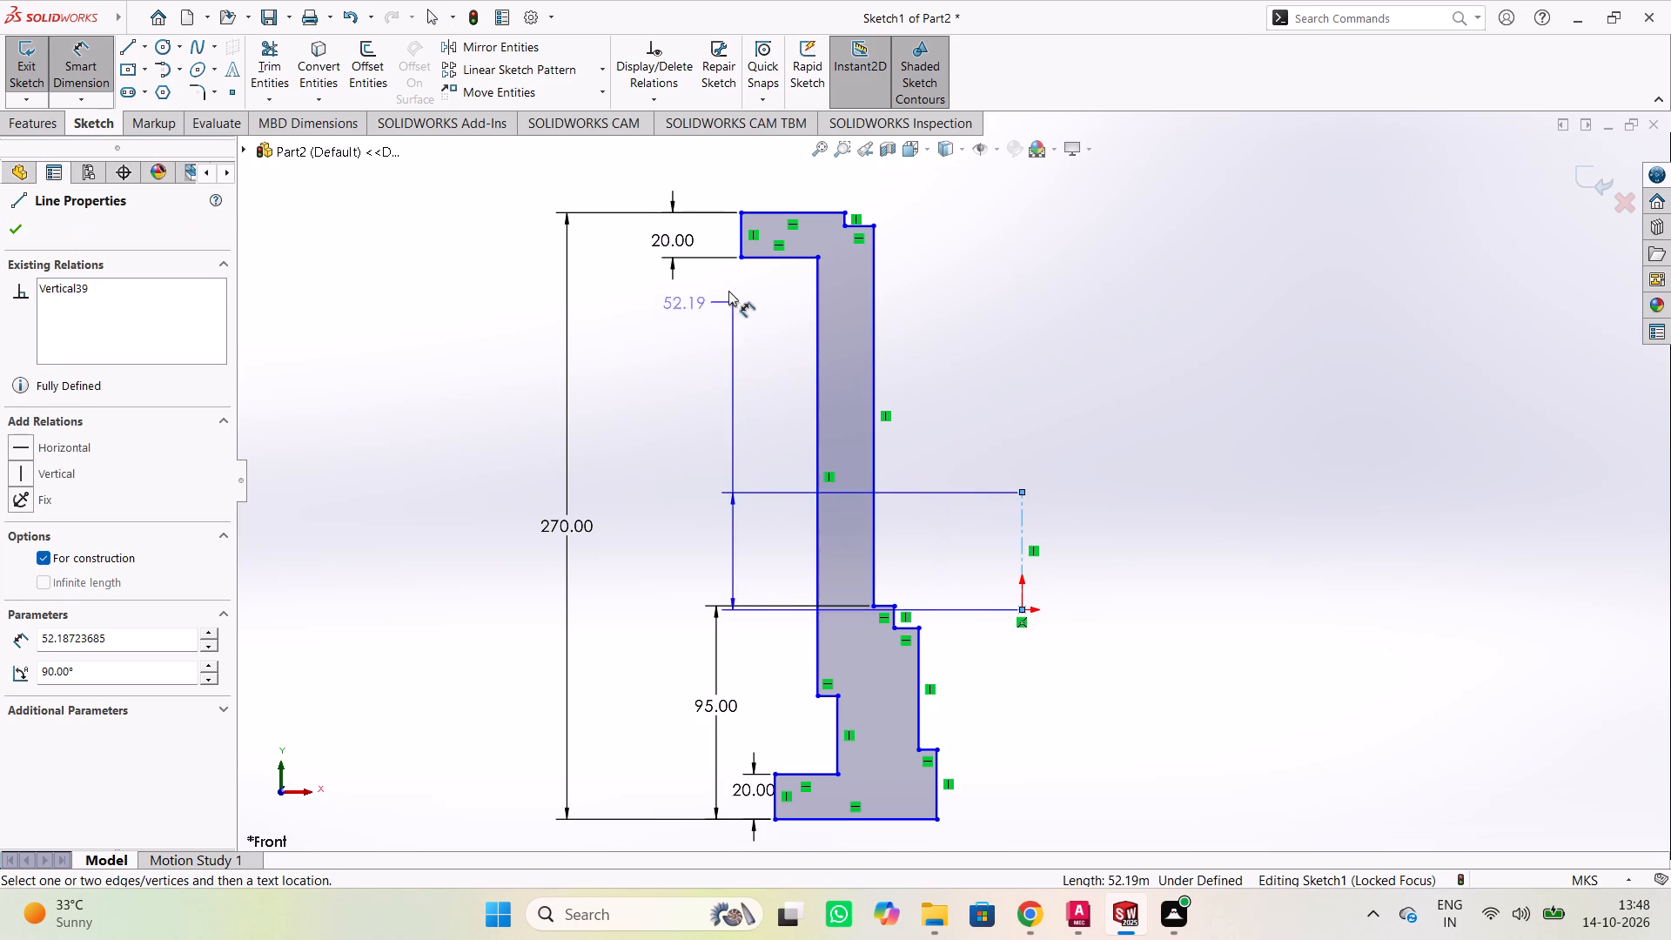
left_click(740, 232)
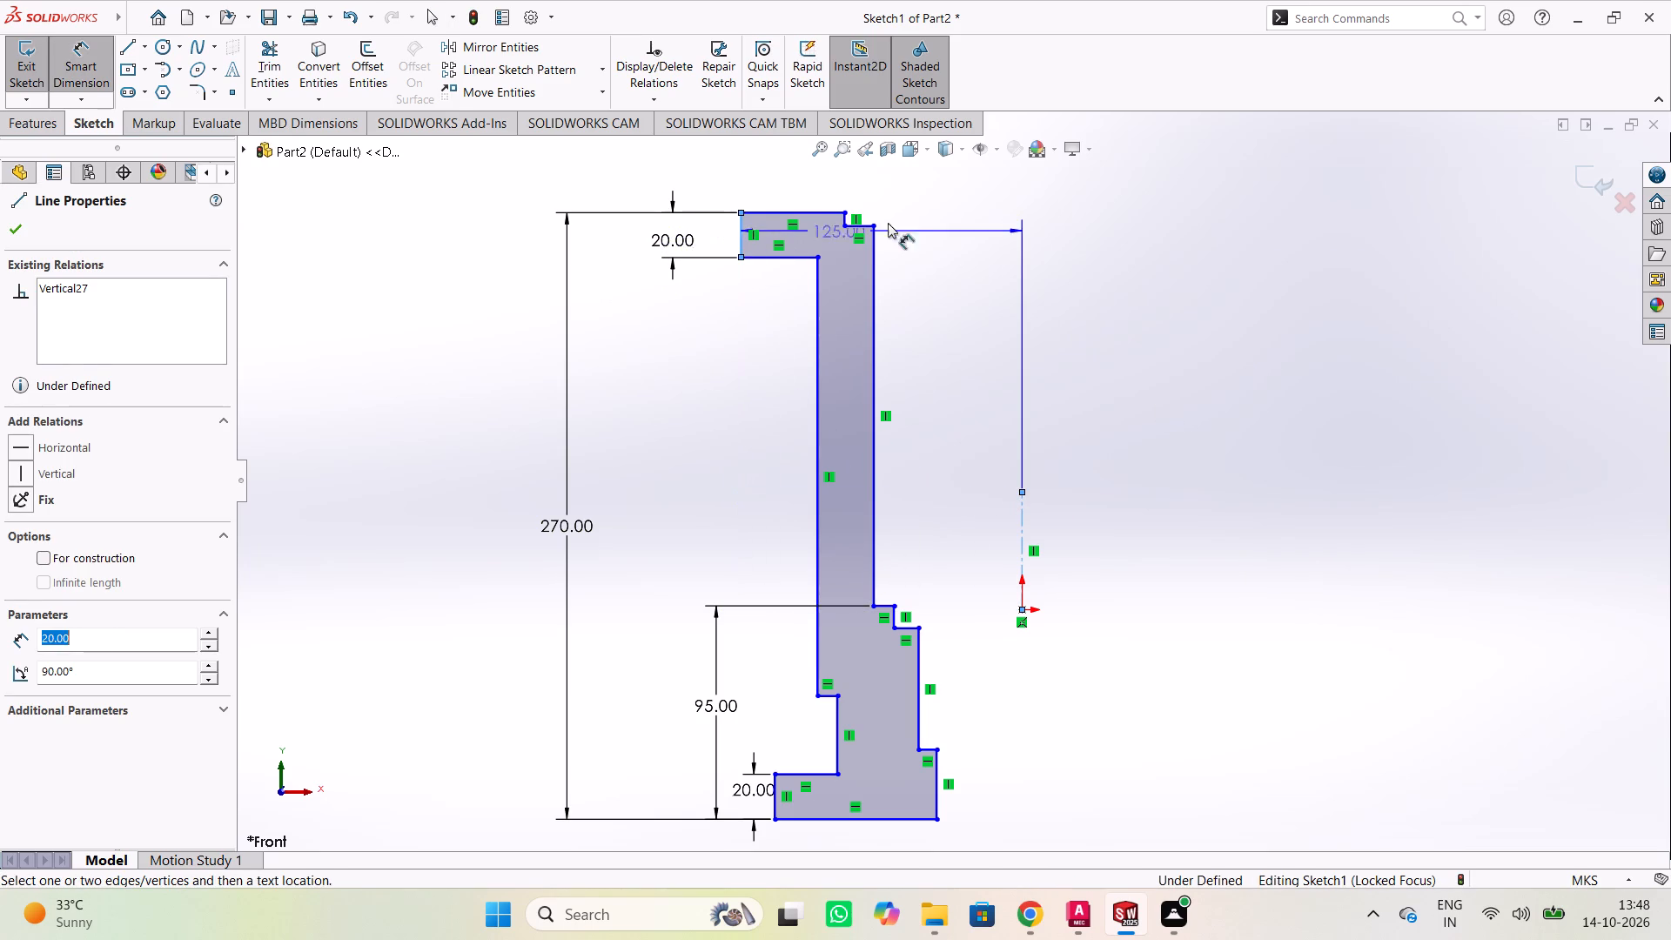
left_click(917, 175)
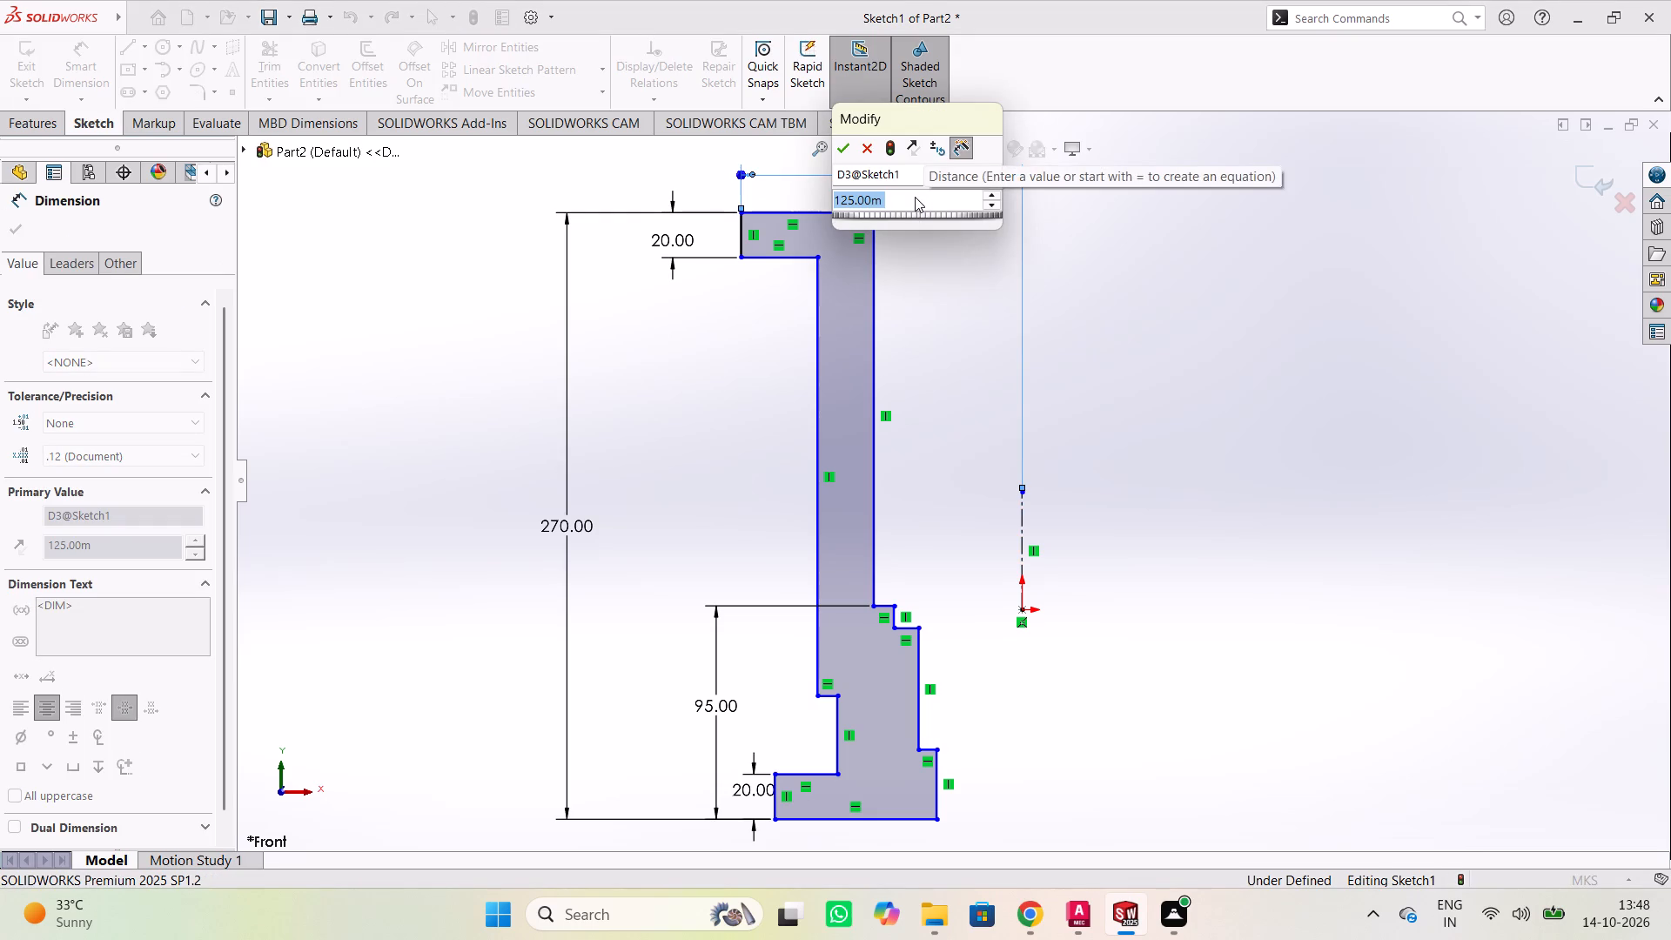
type("250/")
key("2")
key("Return")
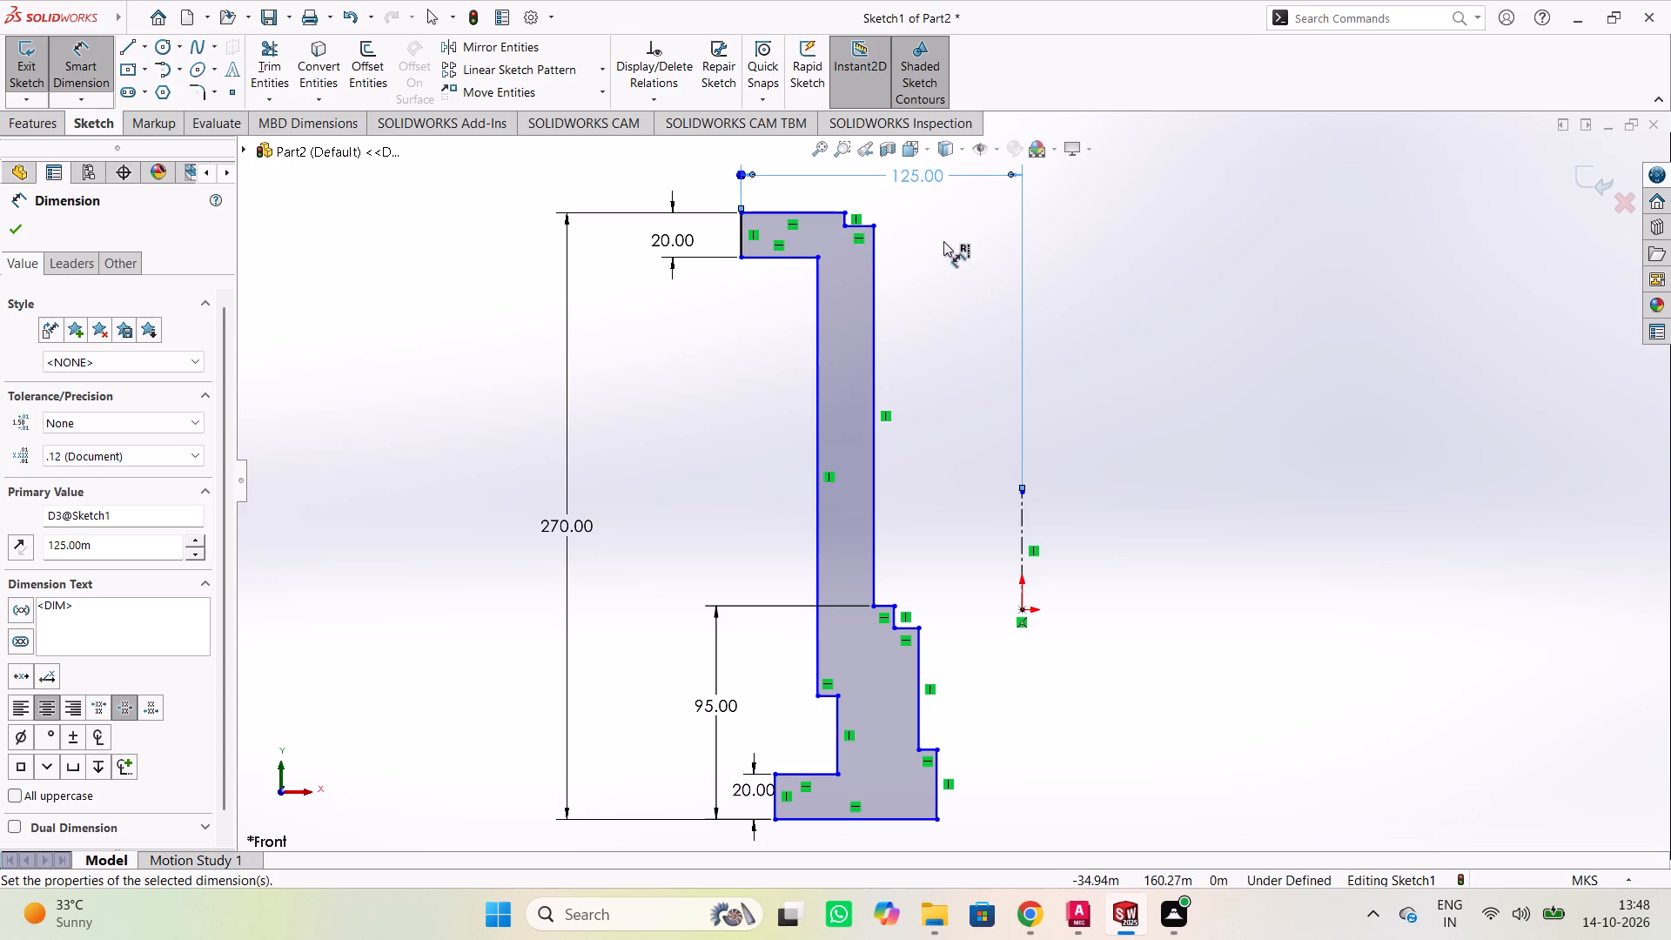
Dimension the short vertical edge of the top flange's inner recess at 79 m from the centerline.
scroll(943, 257, "down", 1)
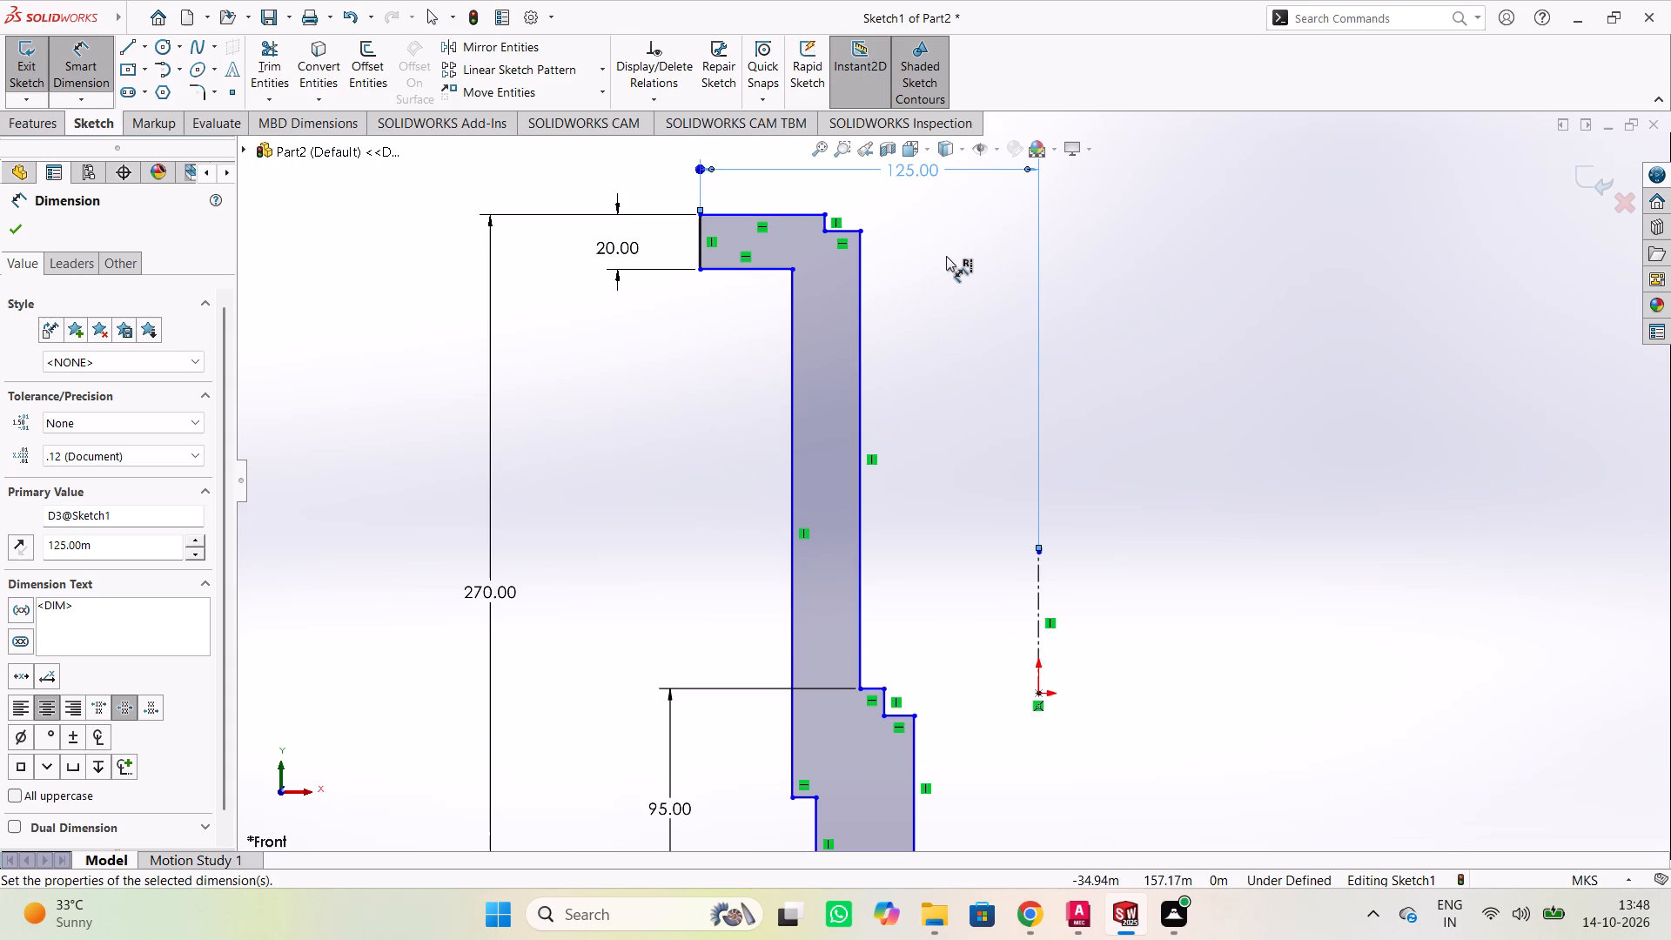
scroll(946, 253, "down", 1)
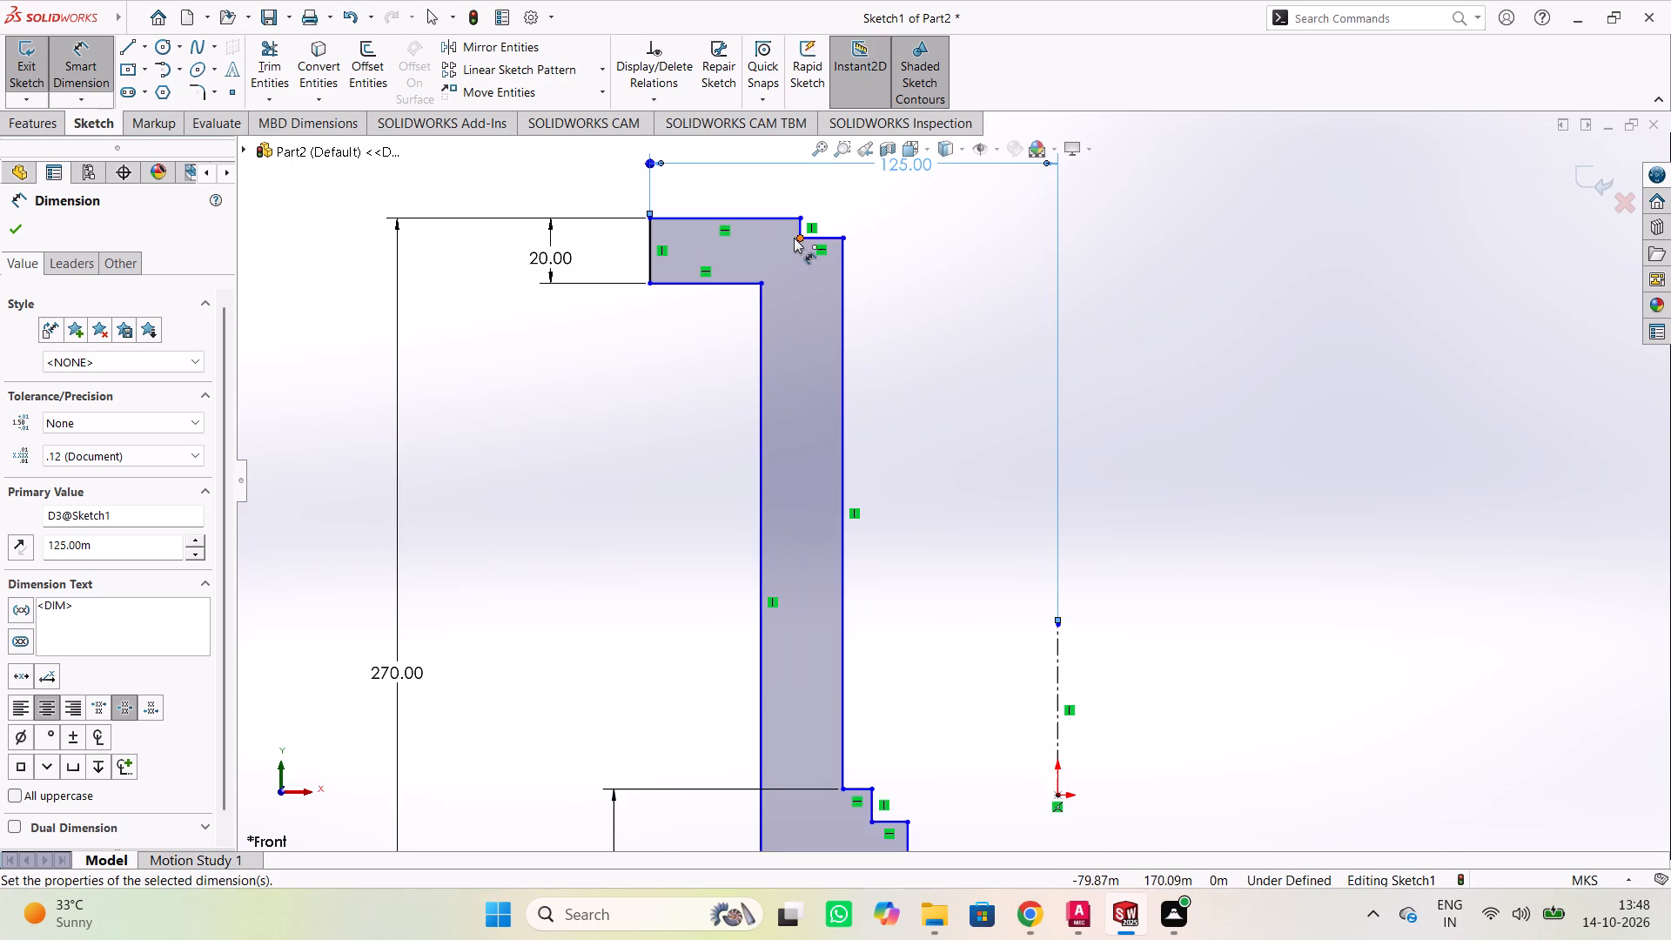
left_click(798, 229)
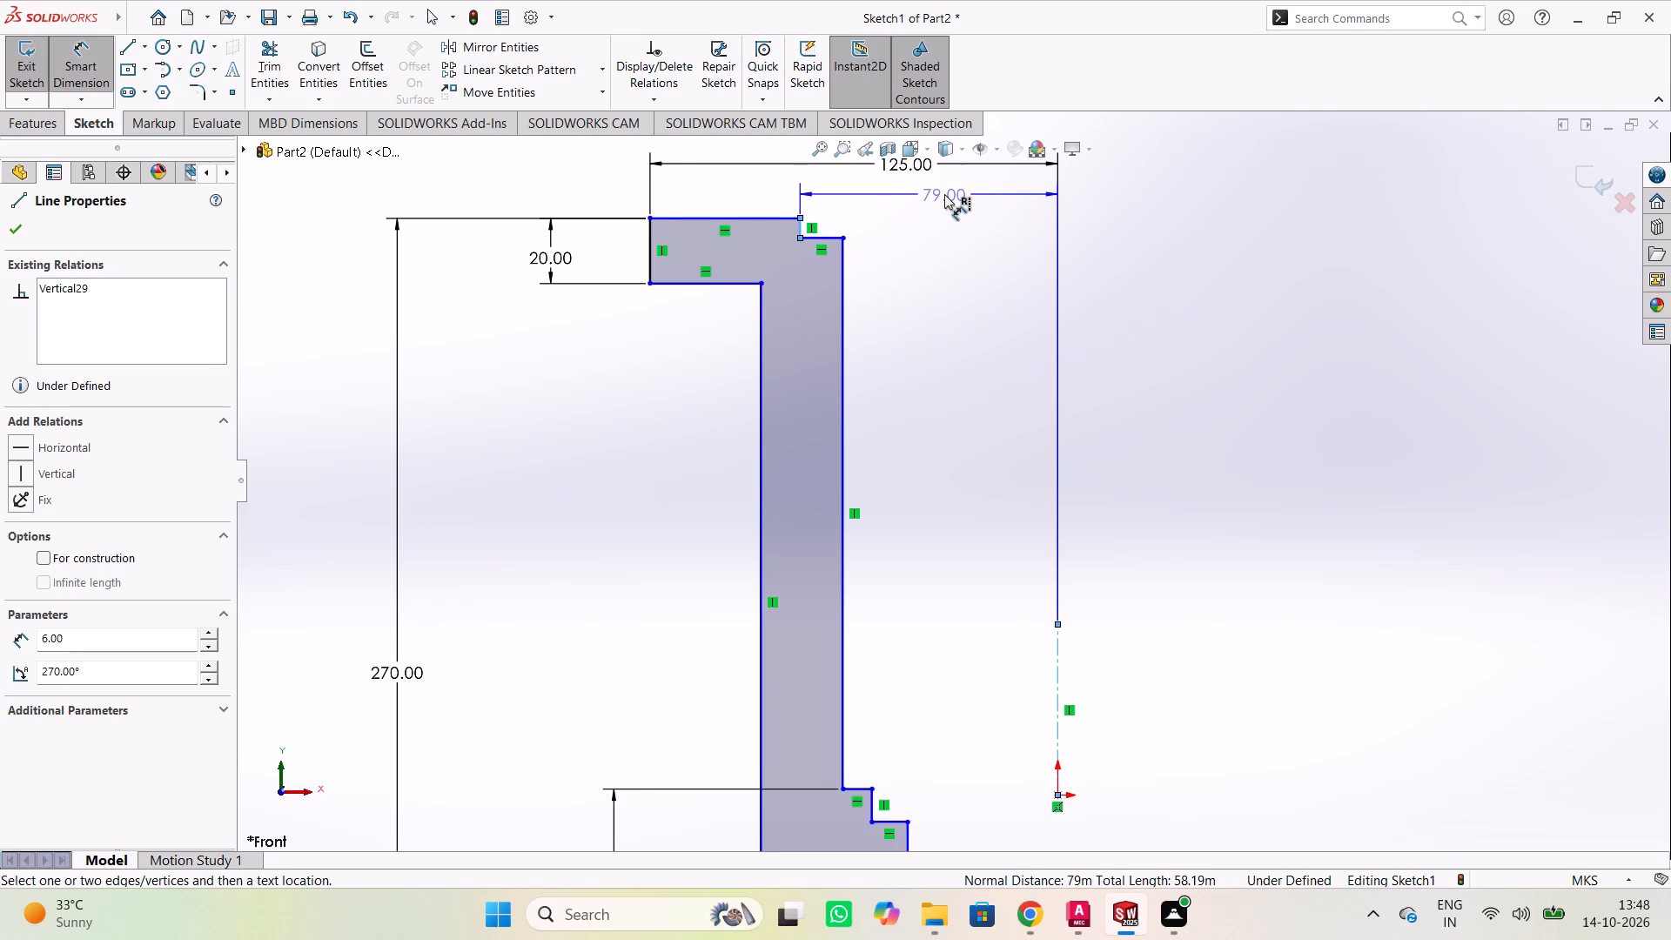
left_click(944, 194)
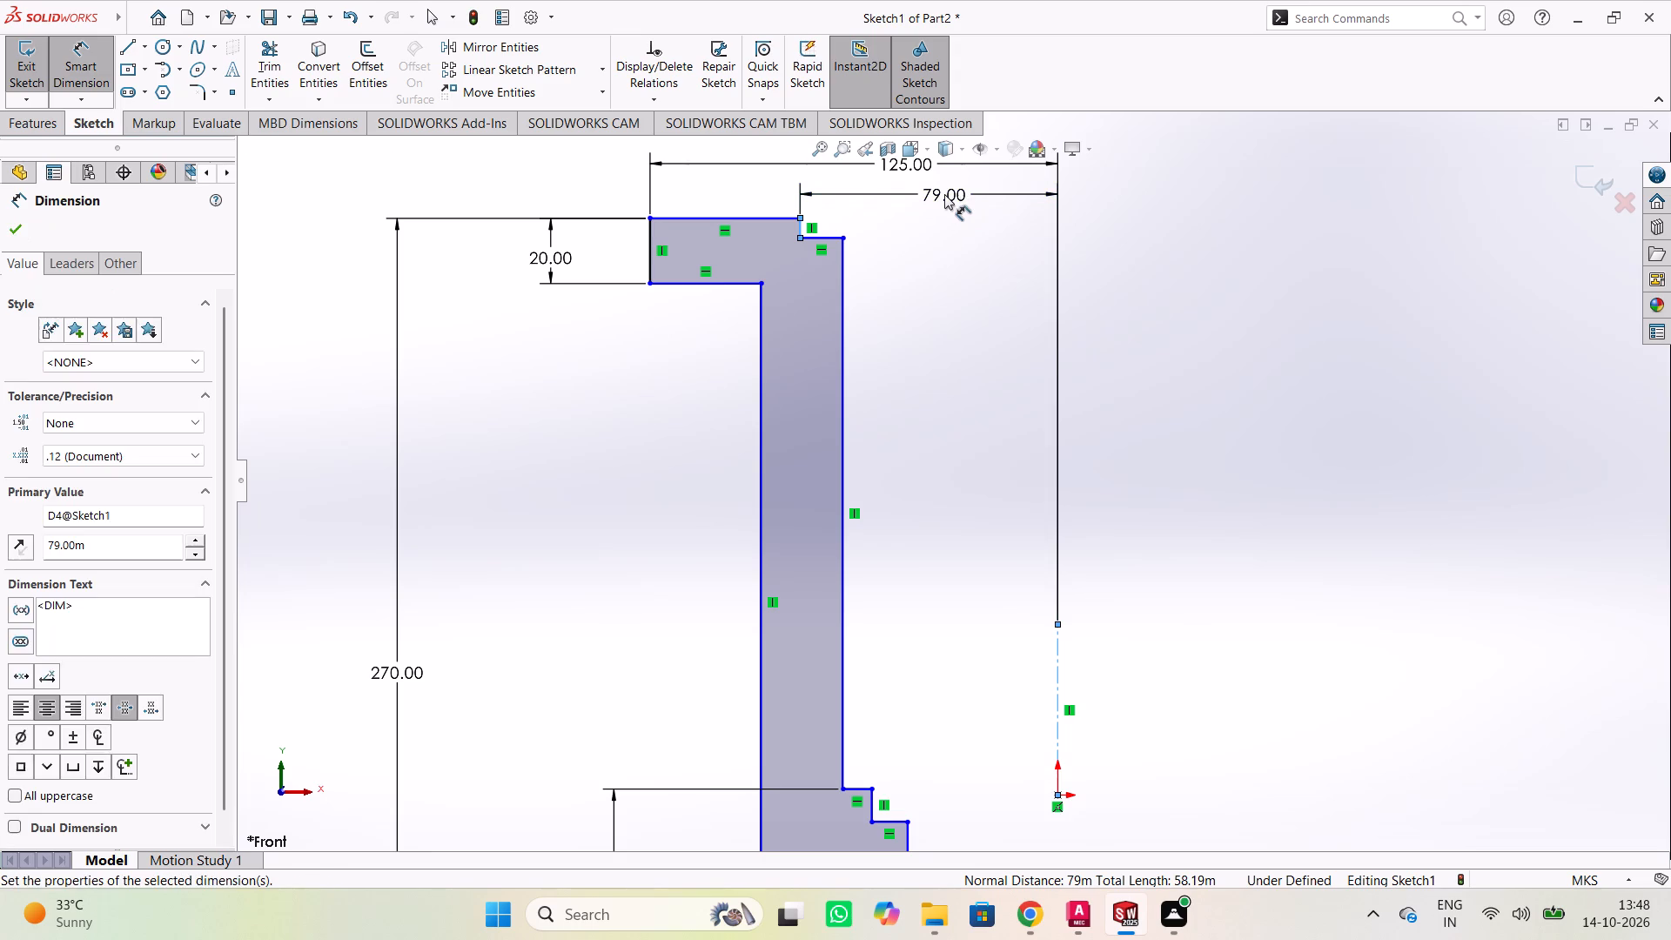
type("158/2")
key("Return")
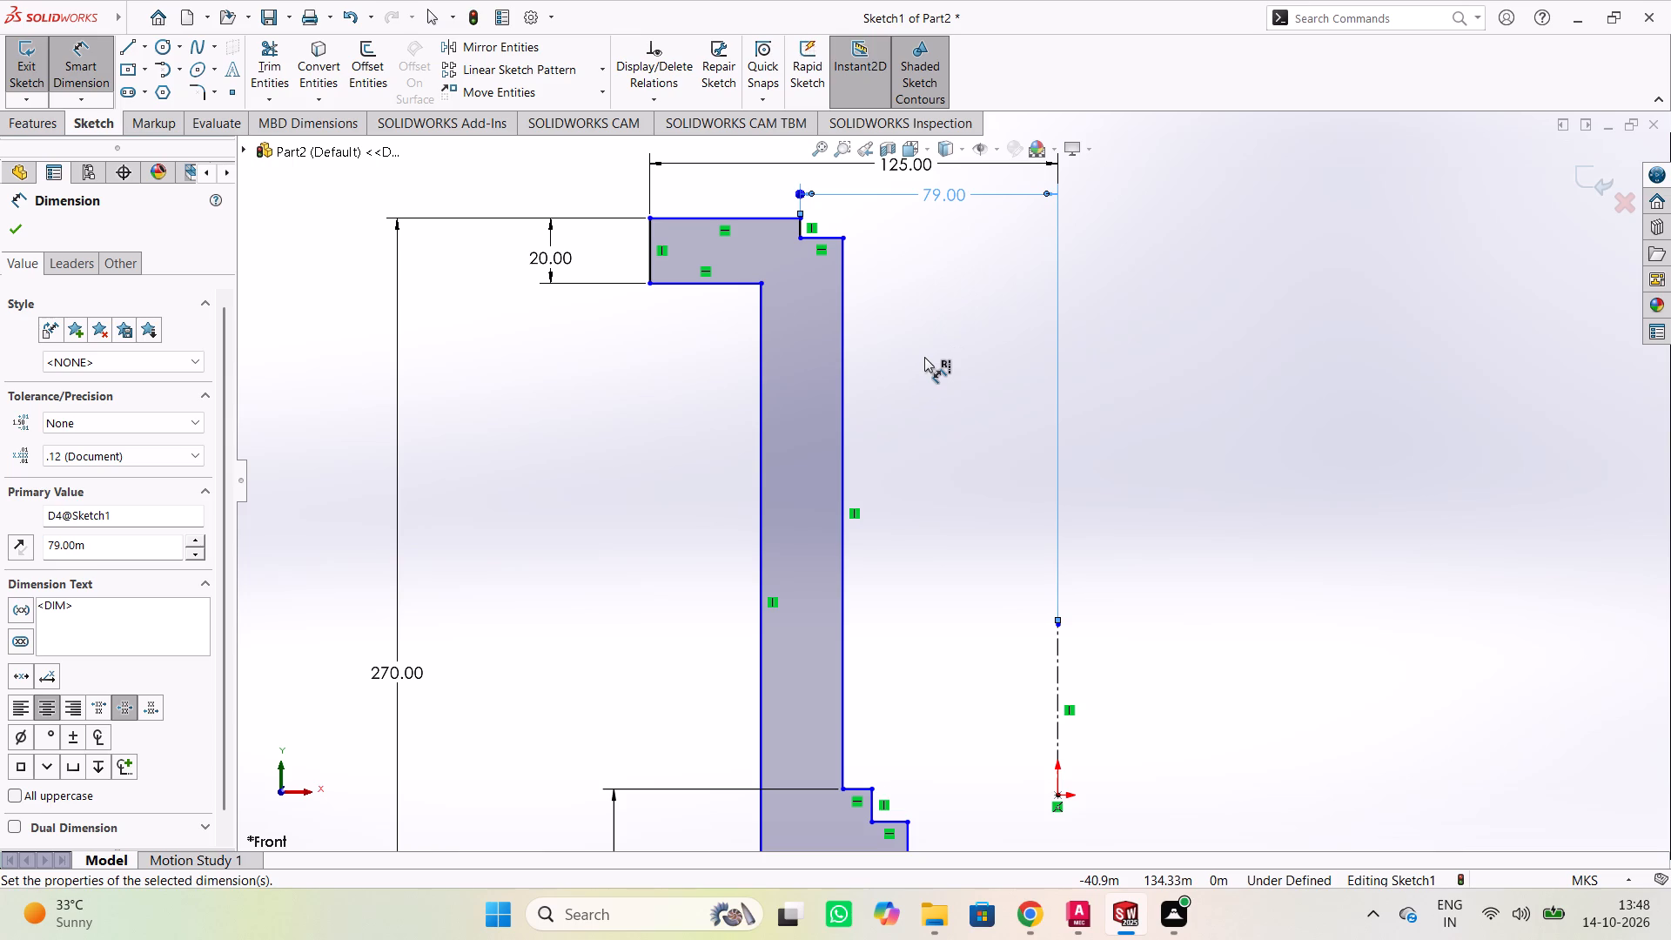
Dimension the height of the top flange's inner recess as 6 m.
scroll(914, 264, "down", 2)
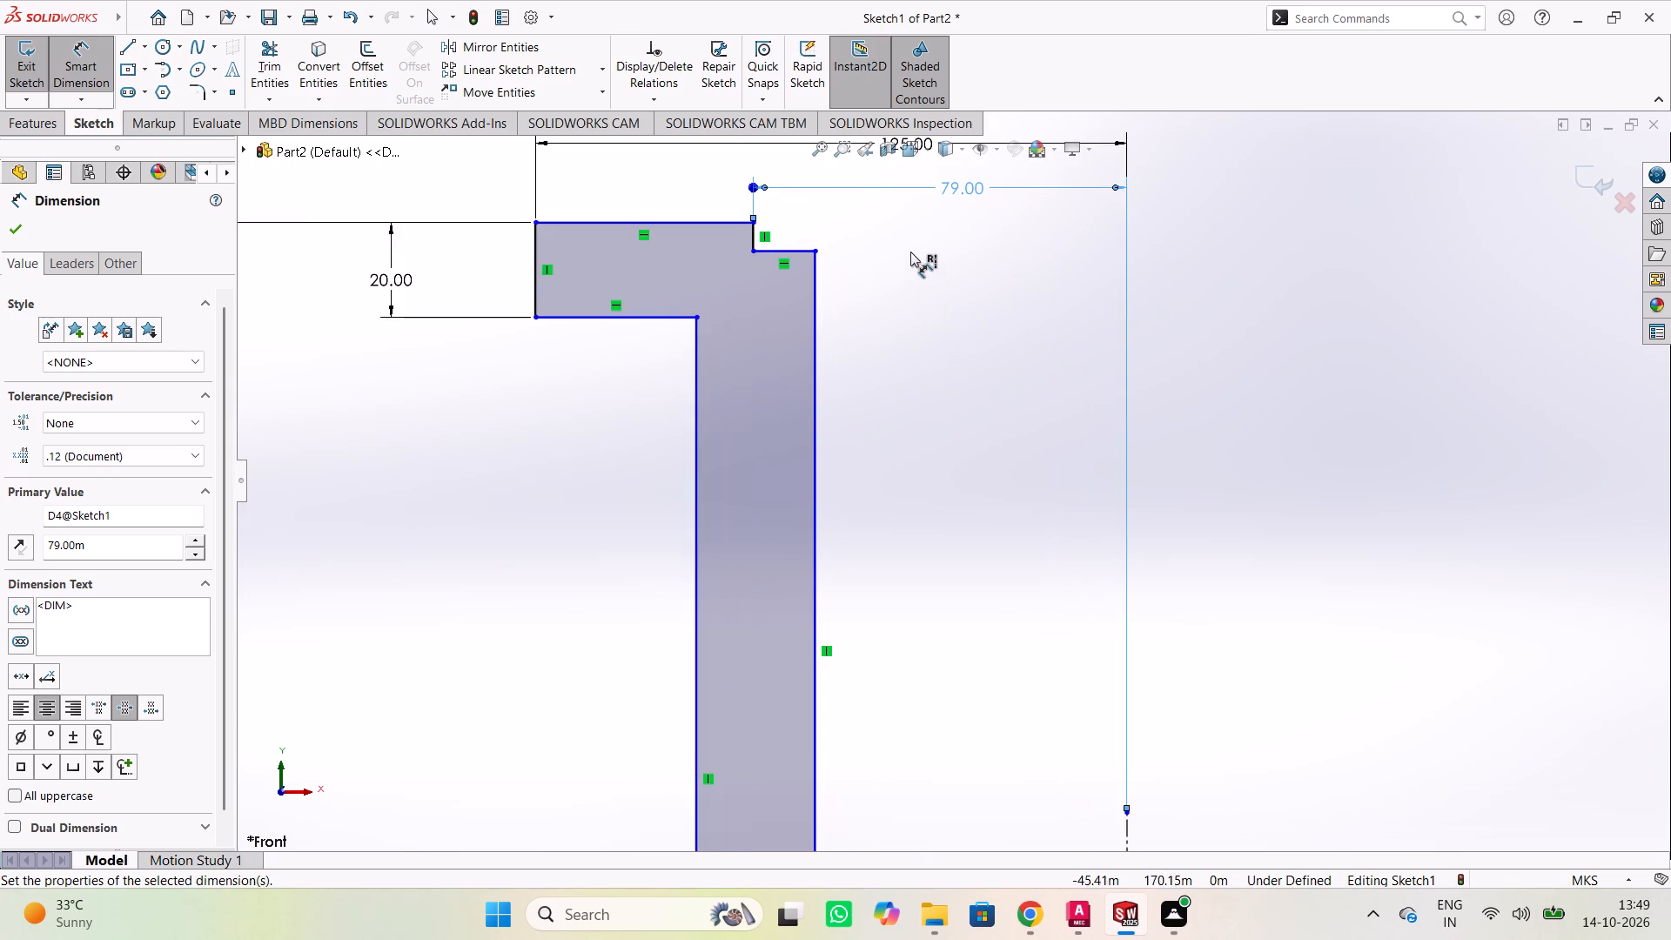
scroll(905, 244, "down", 1)
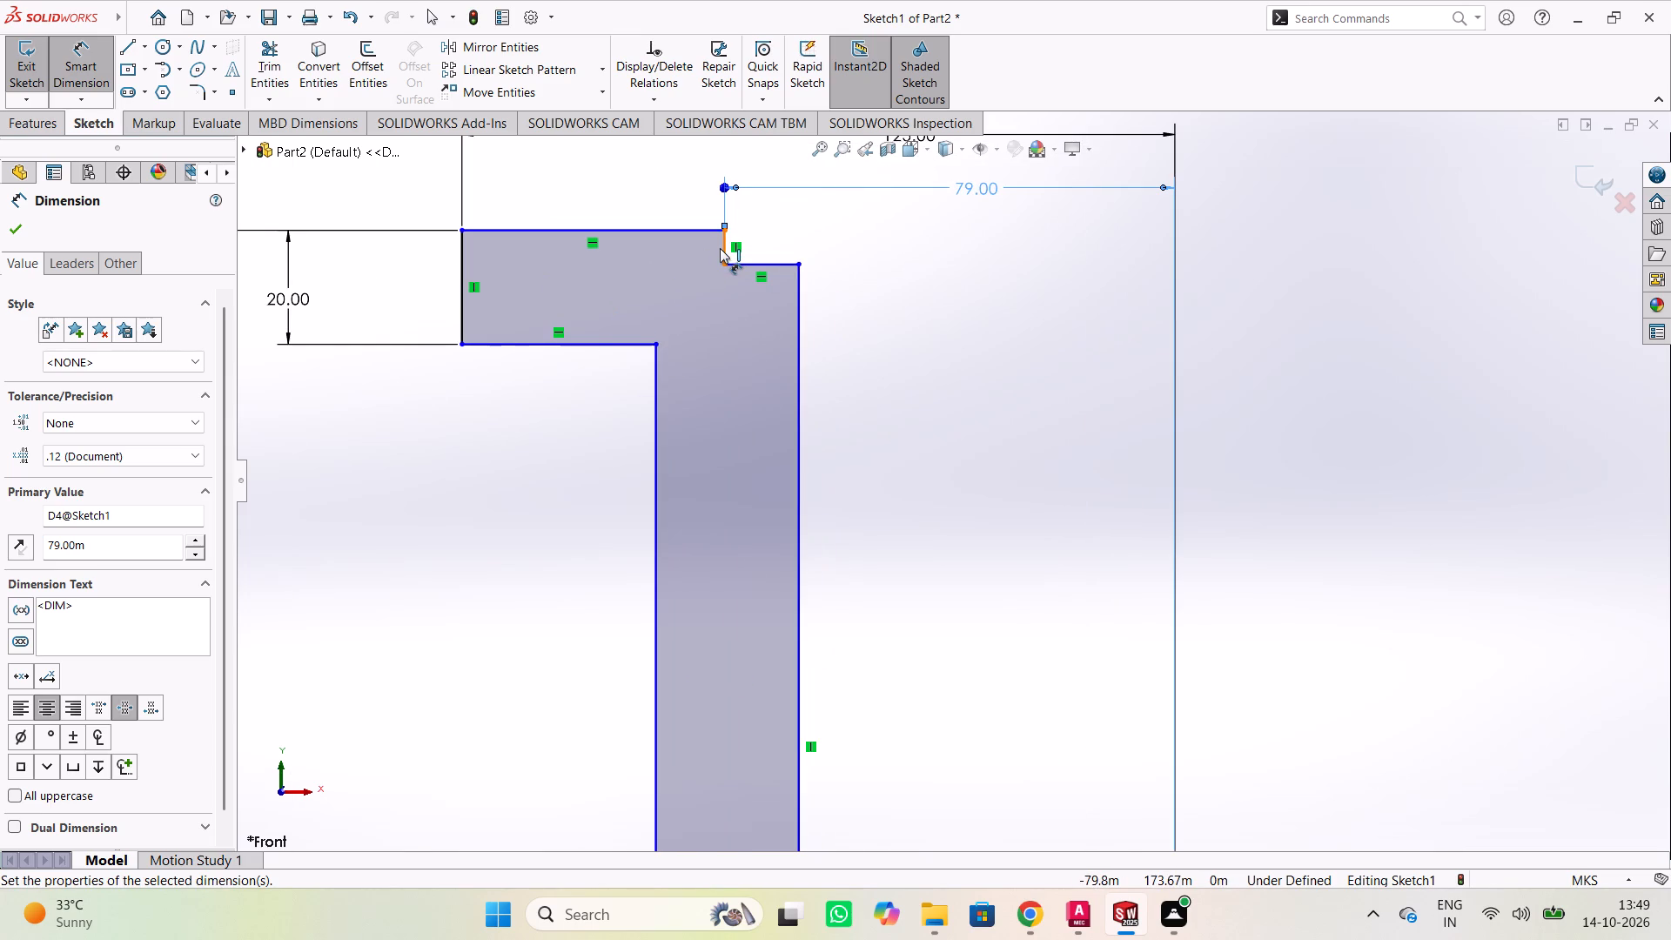
left_click(720, 248)
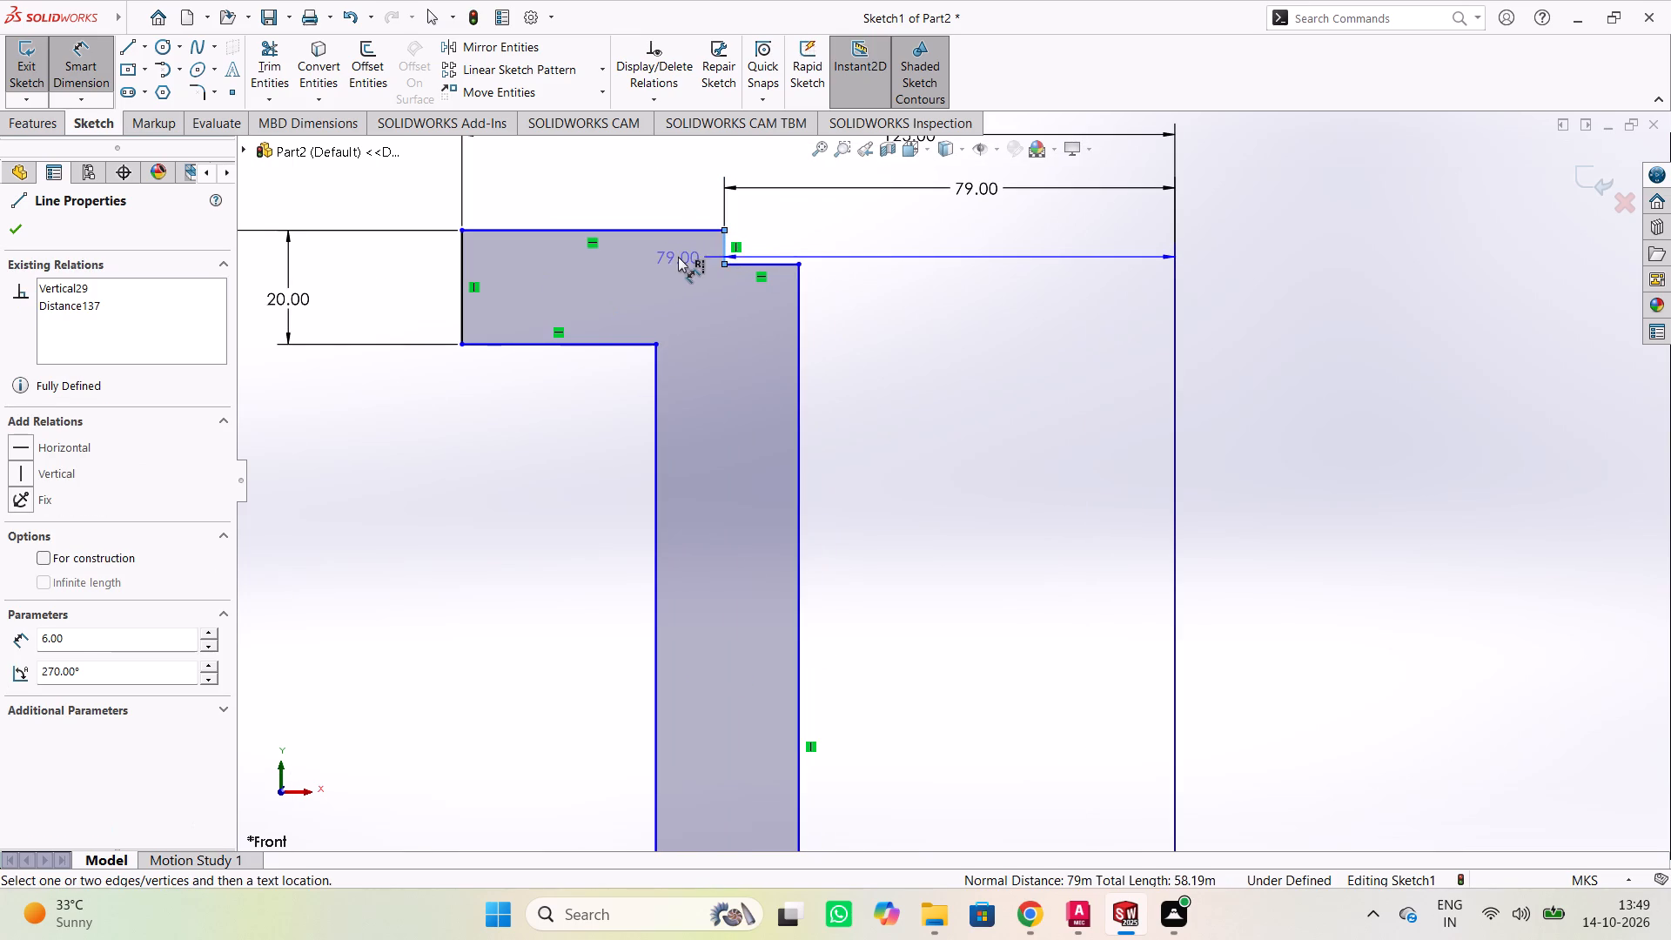
key("Escape")
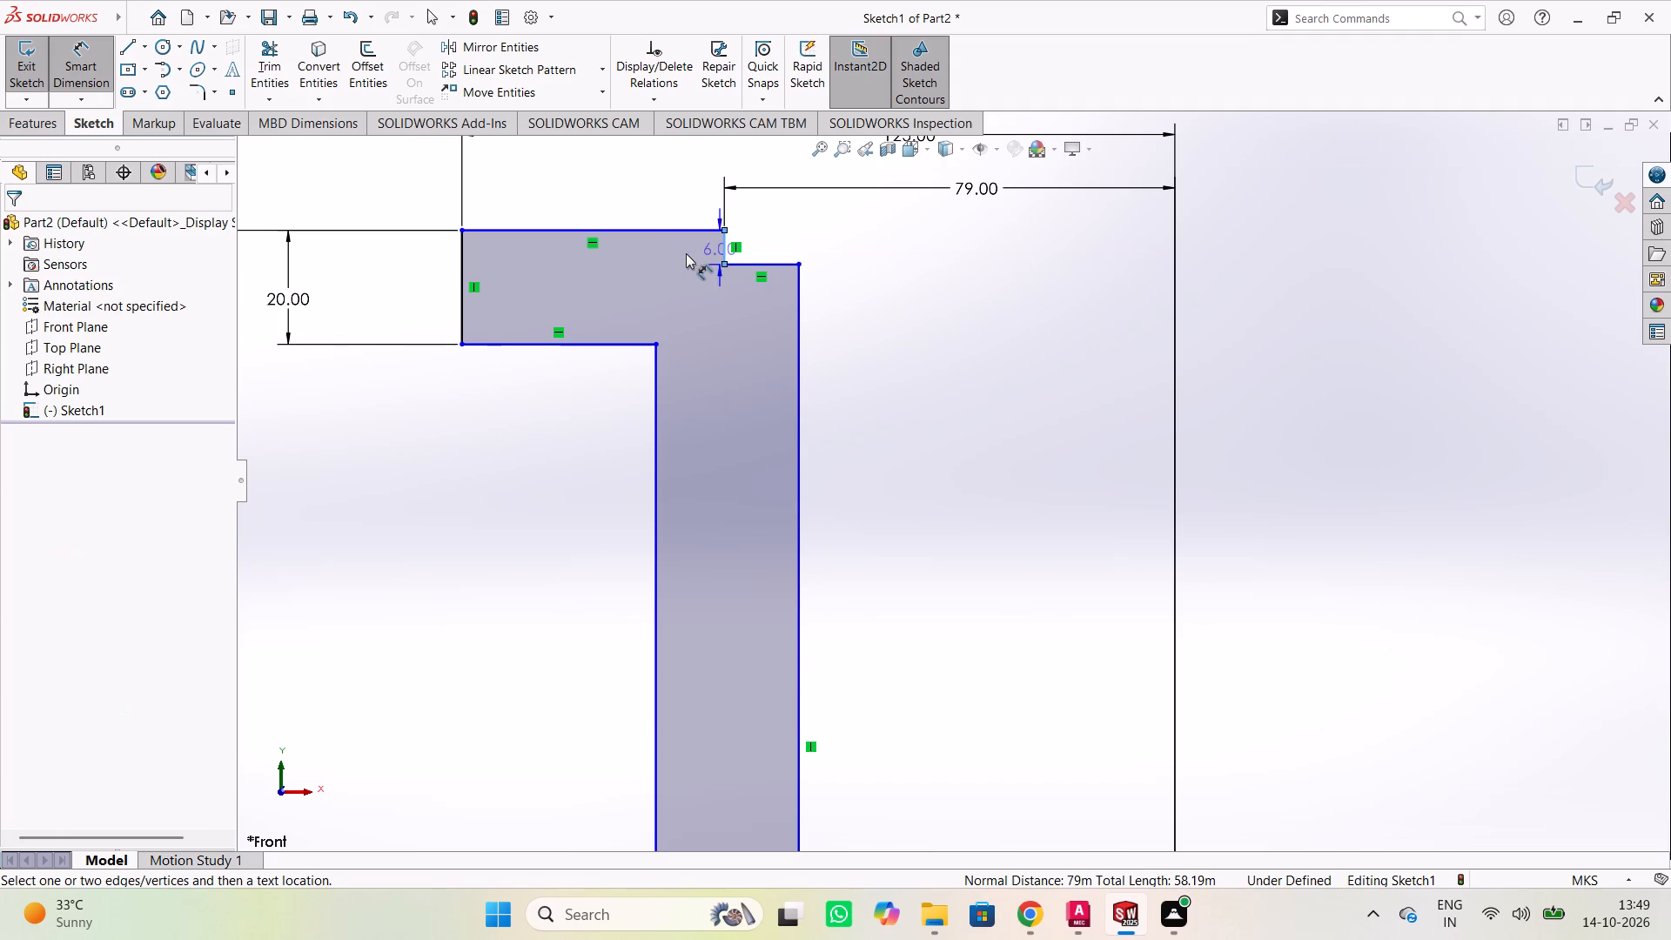
left_click(669, 246)
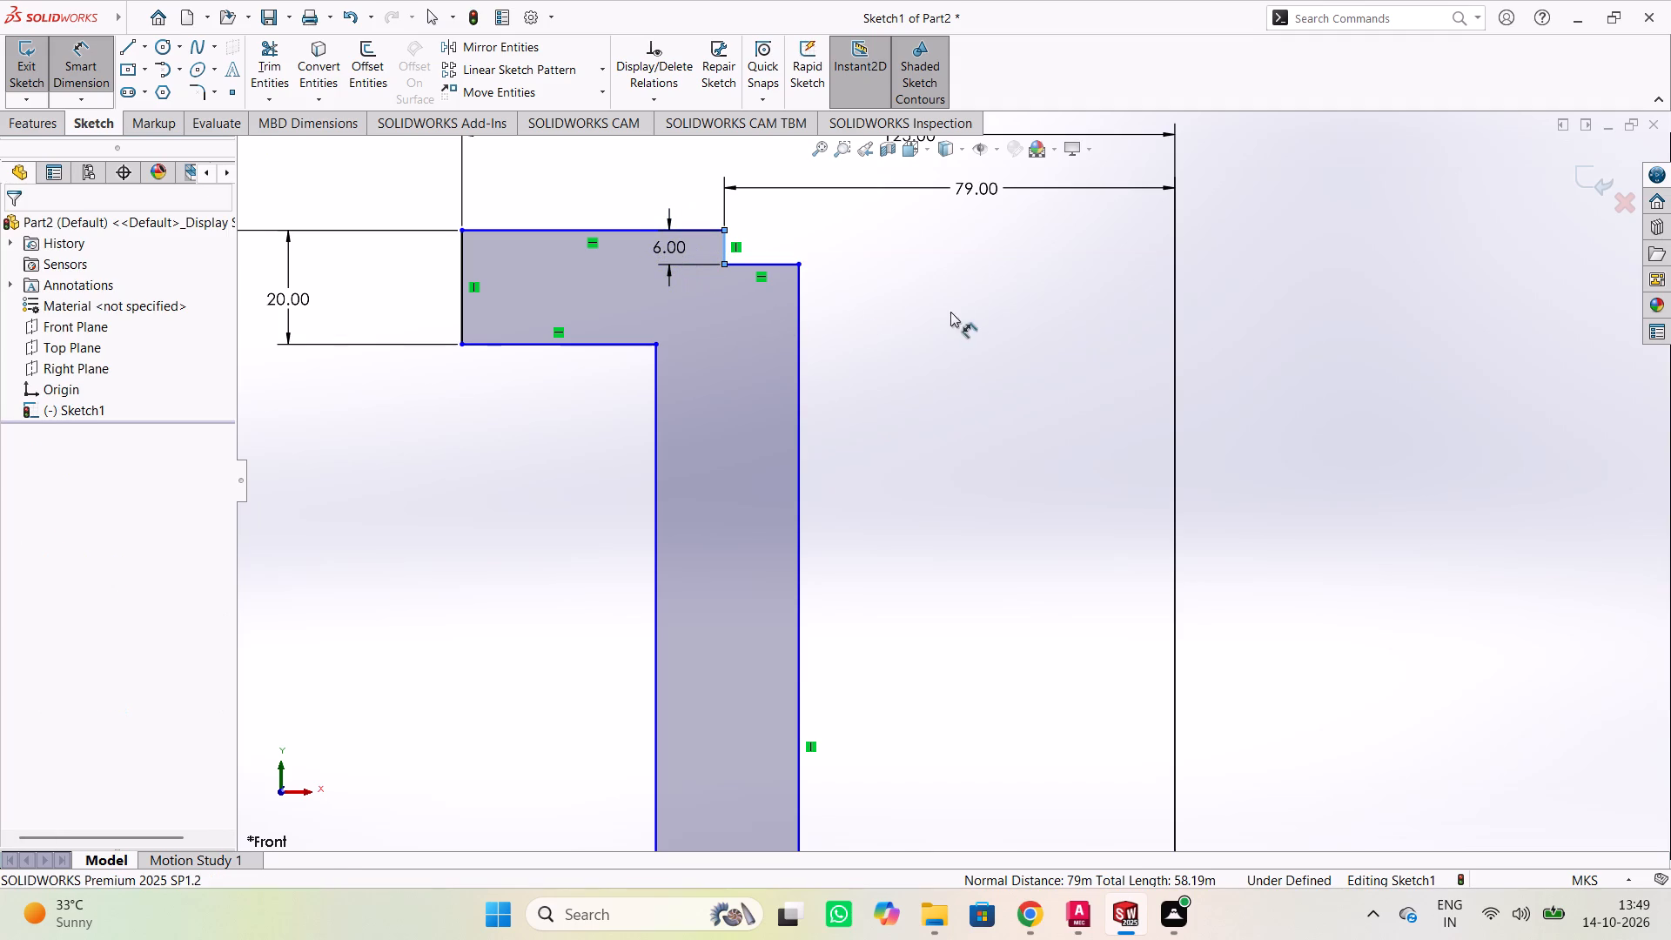
scroll(996, 302, "down", 2)
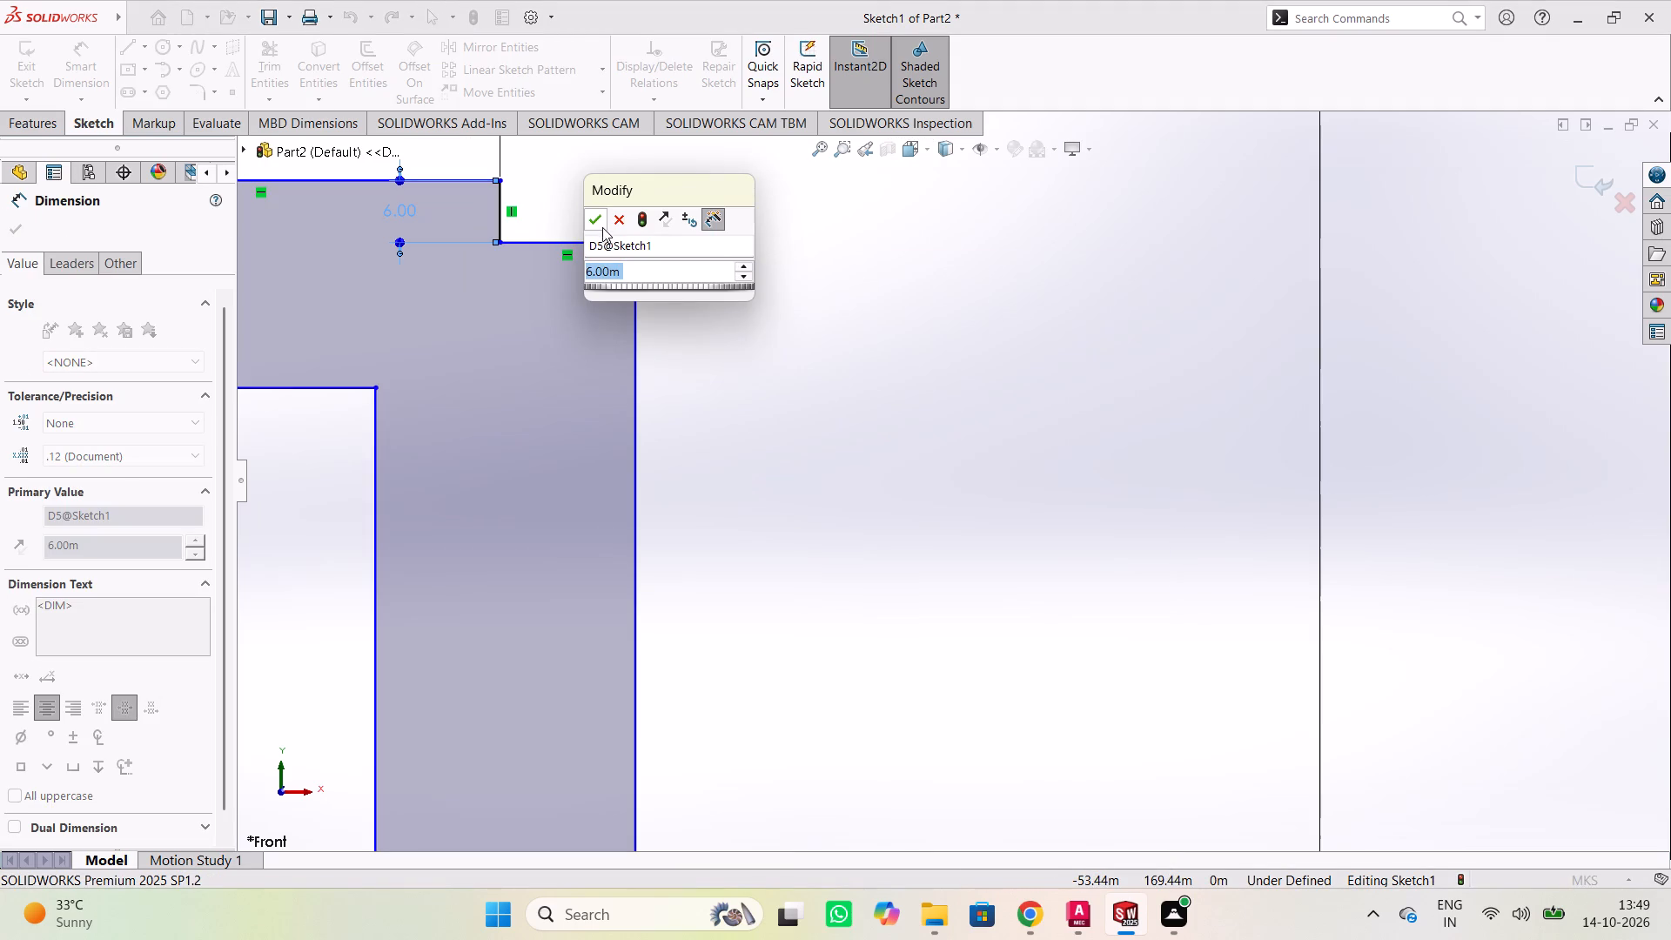
left_click(601, 226)
Dimension the long inner bore line at 75 m from the centerline.
scroll(976, 318, "down", 2)
scroll(913, 325, "up", 3)
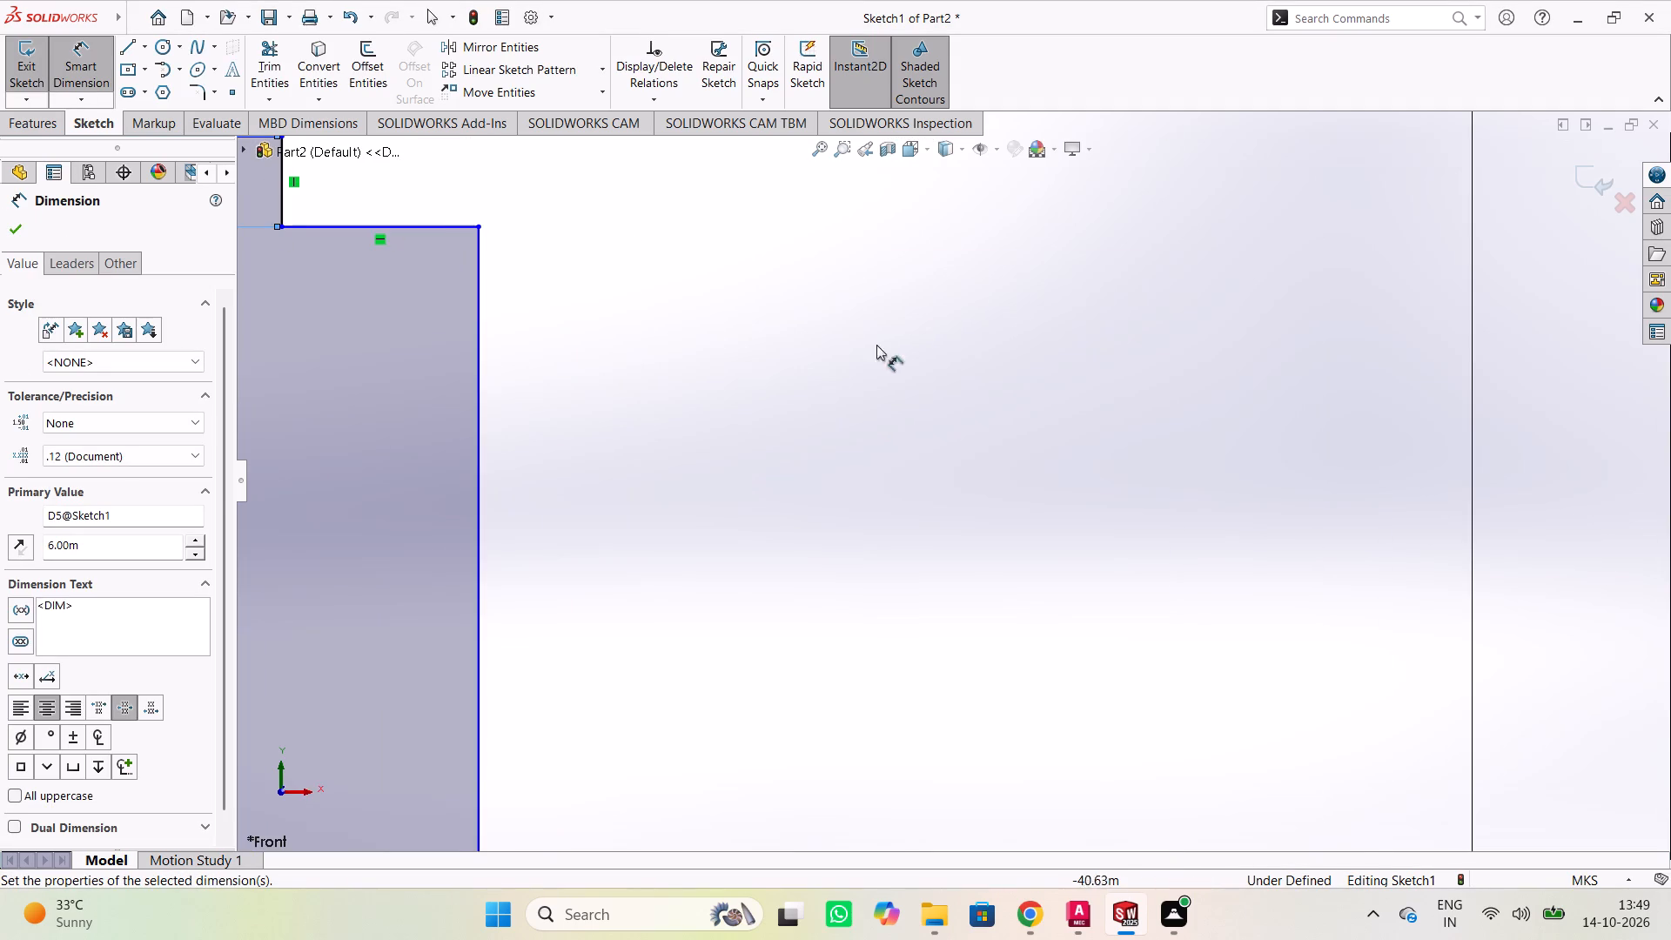
scroll(856, 361, "up", 1)
scroll(957, 447, "up", 5)
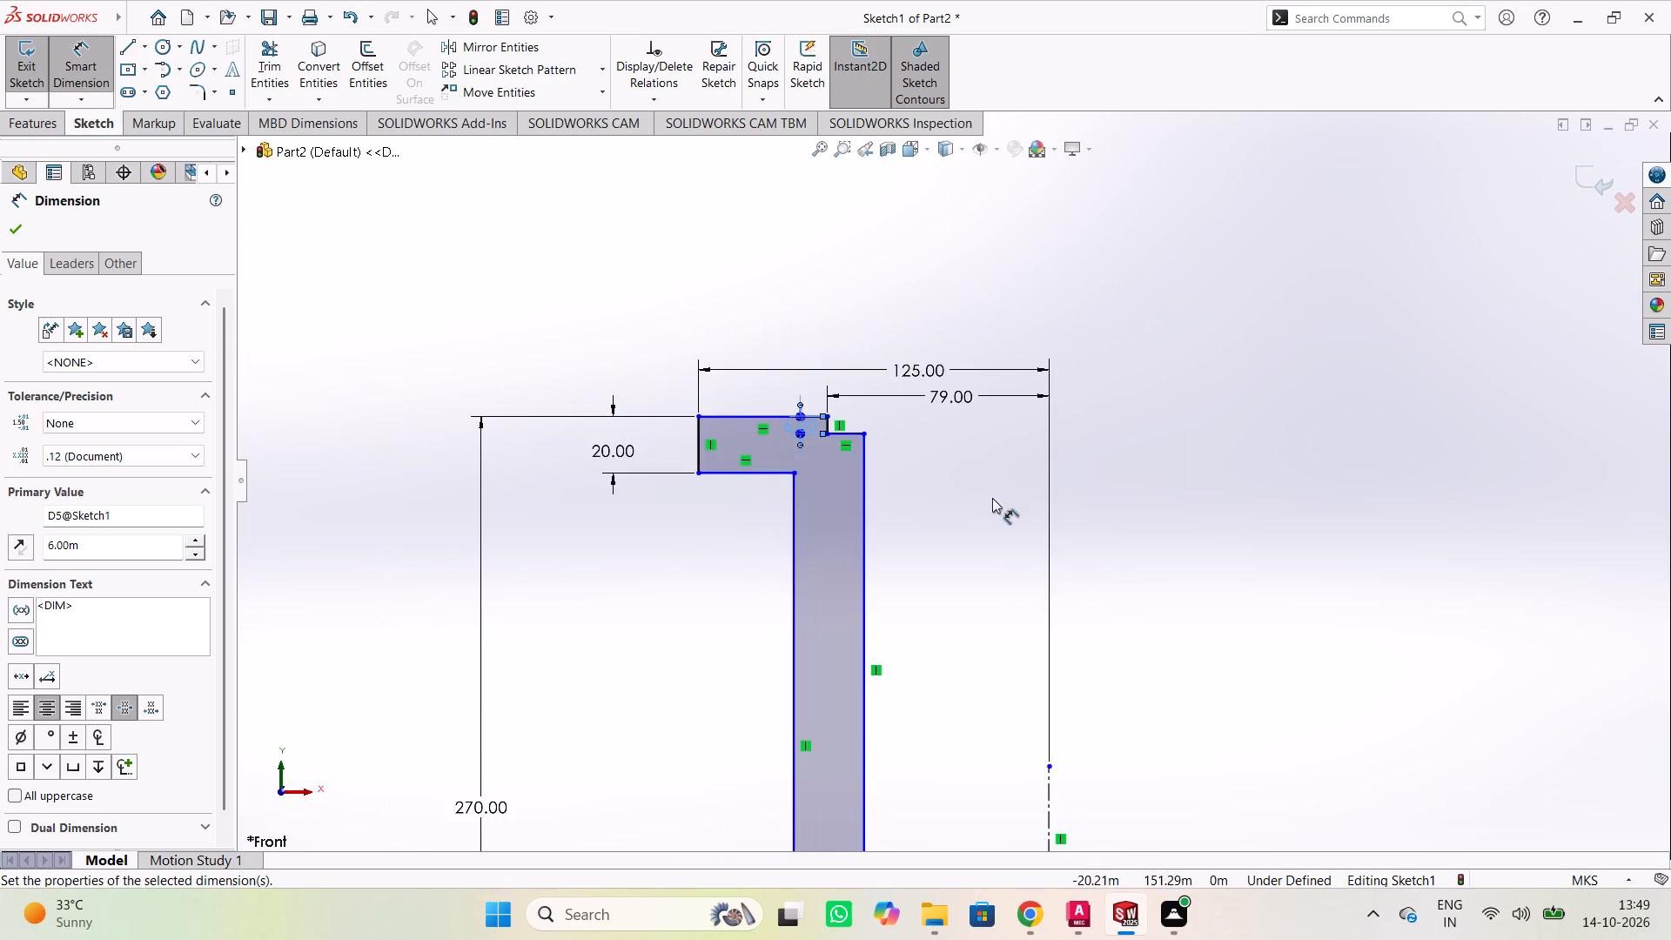
scroll(1023, 477, "up", 1)
scroll(1023, 475, "down", 3)
scroll(953, 467, "up", 5)
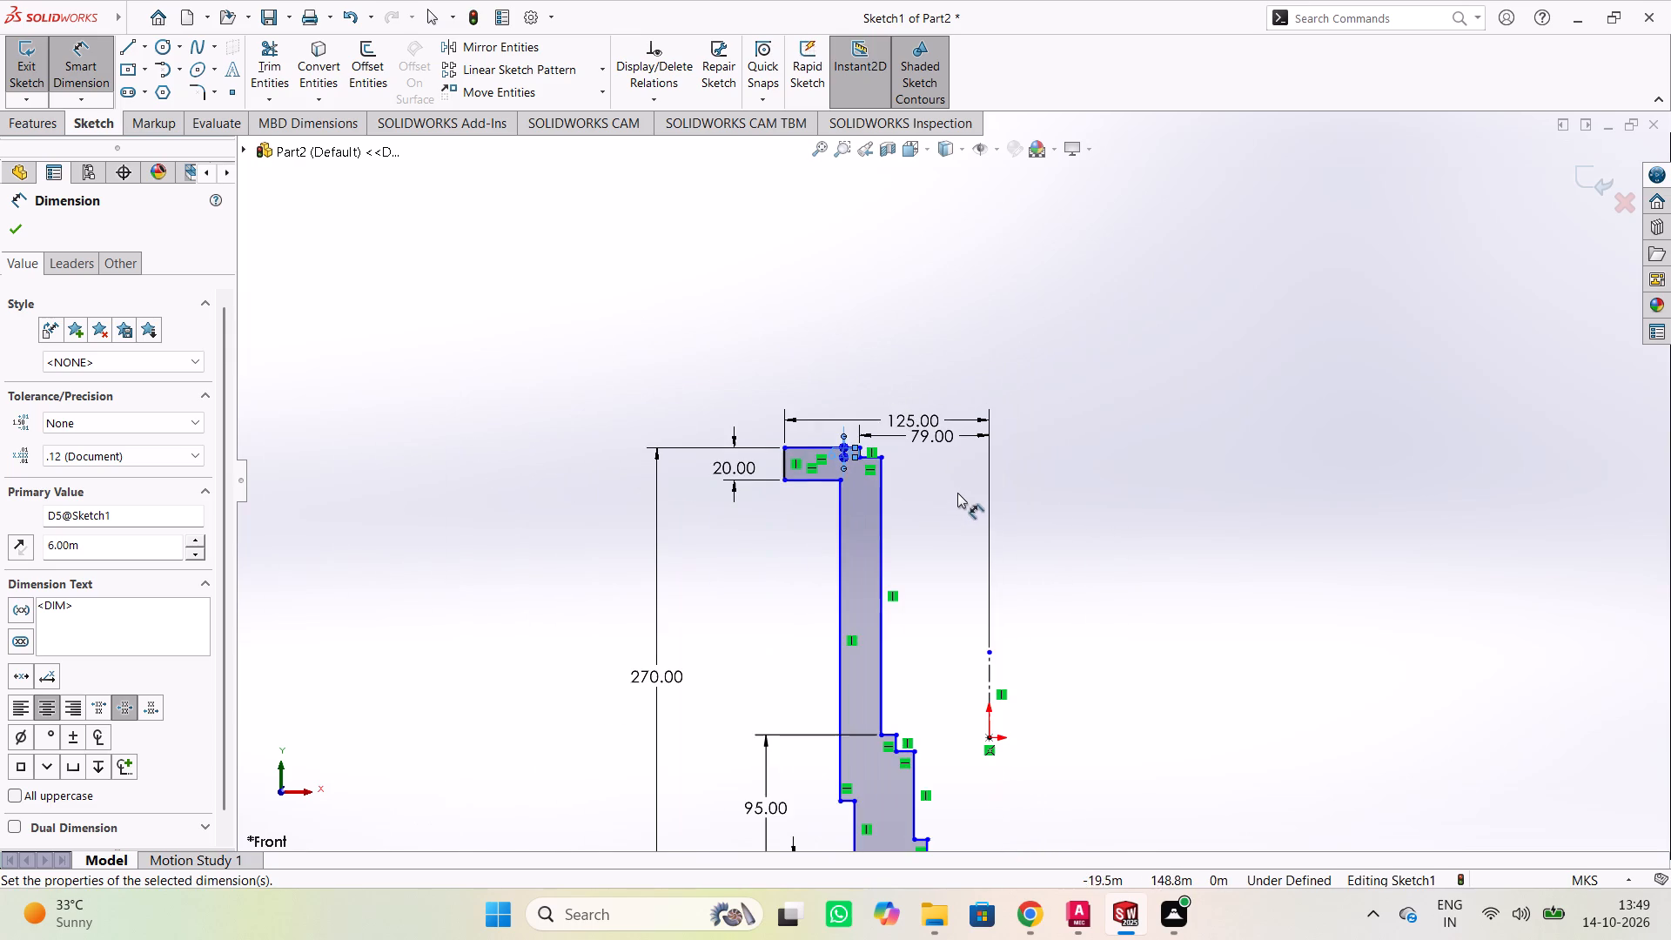
scroll(955, 521, "down", 2)
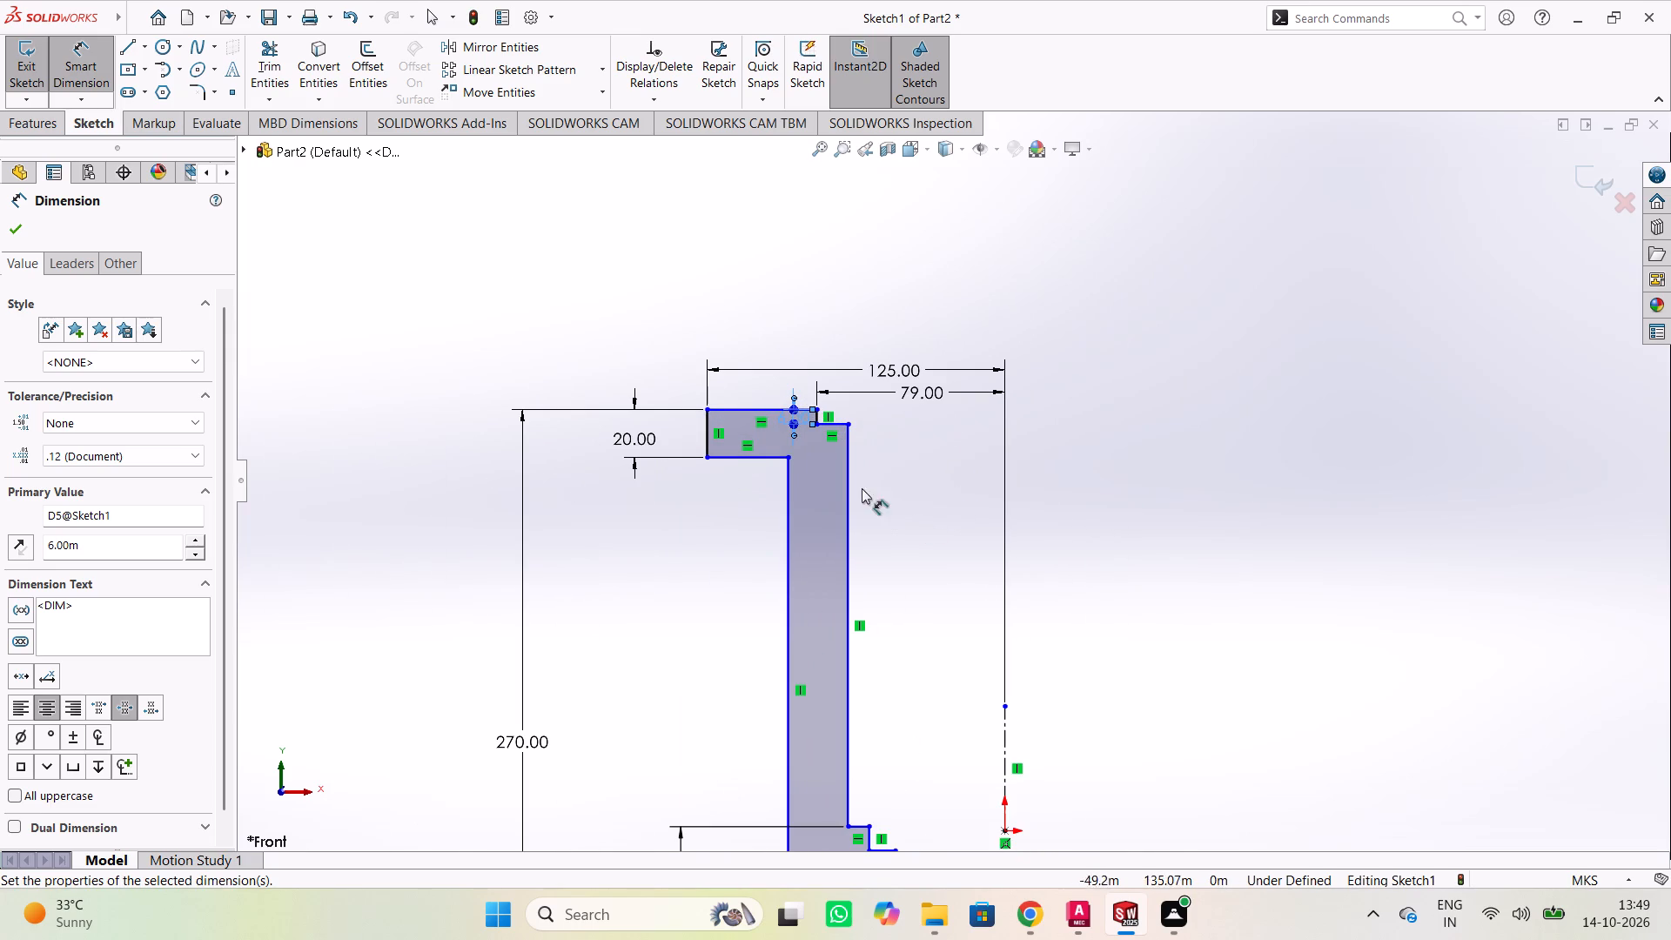
left_click_drag(846, 461, 855, 464)
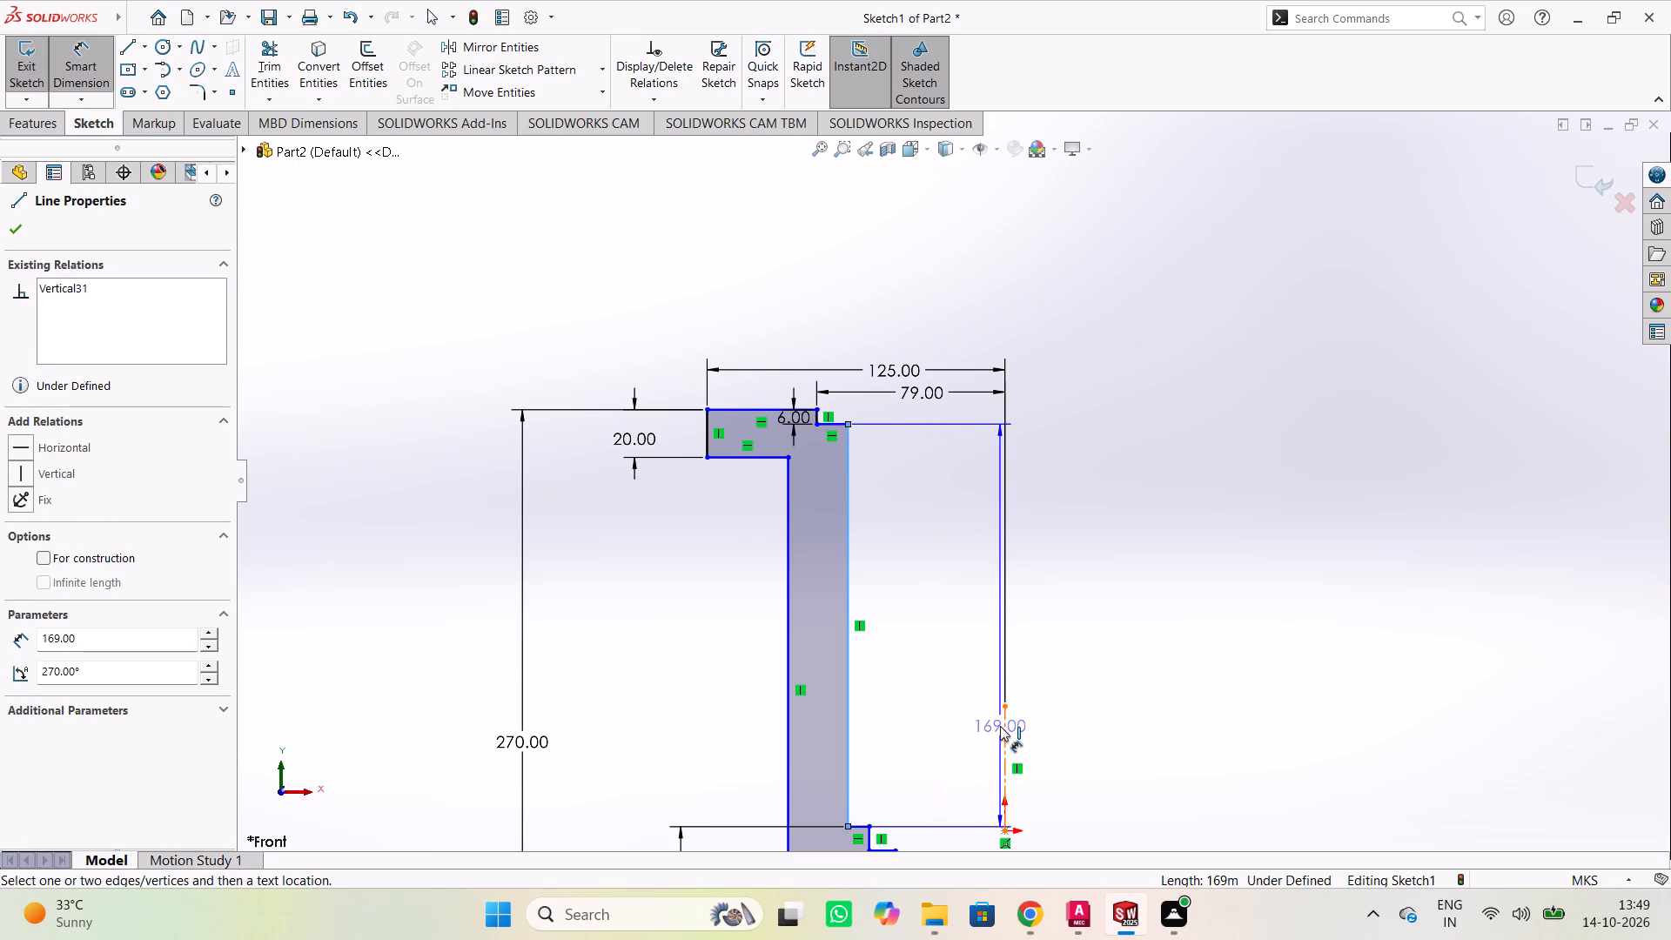
left_click(1003, 719)
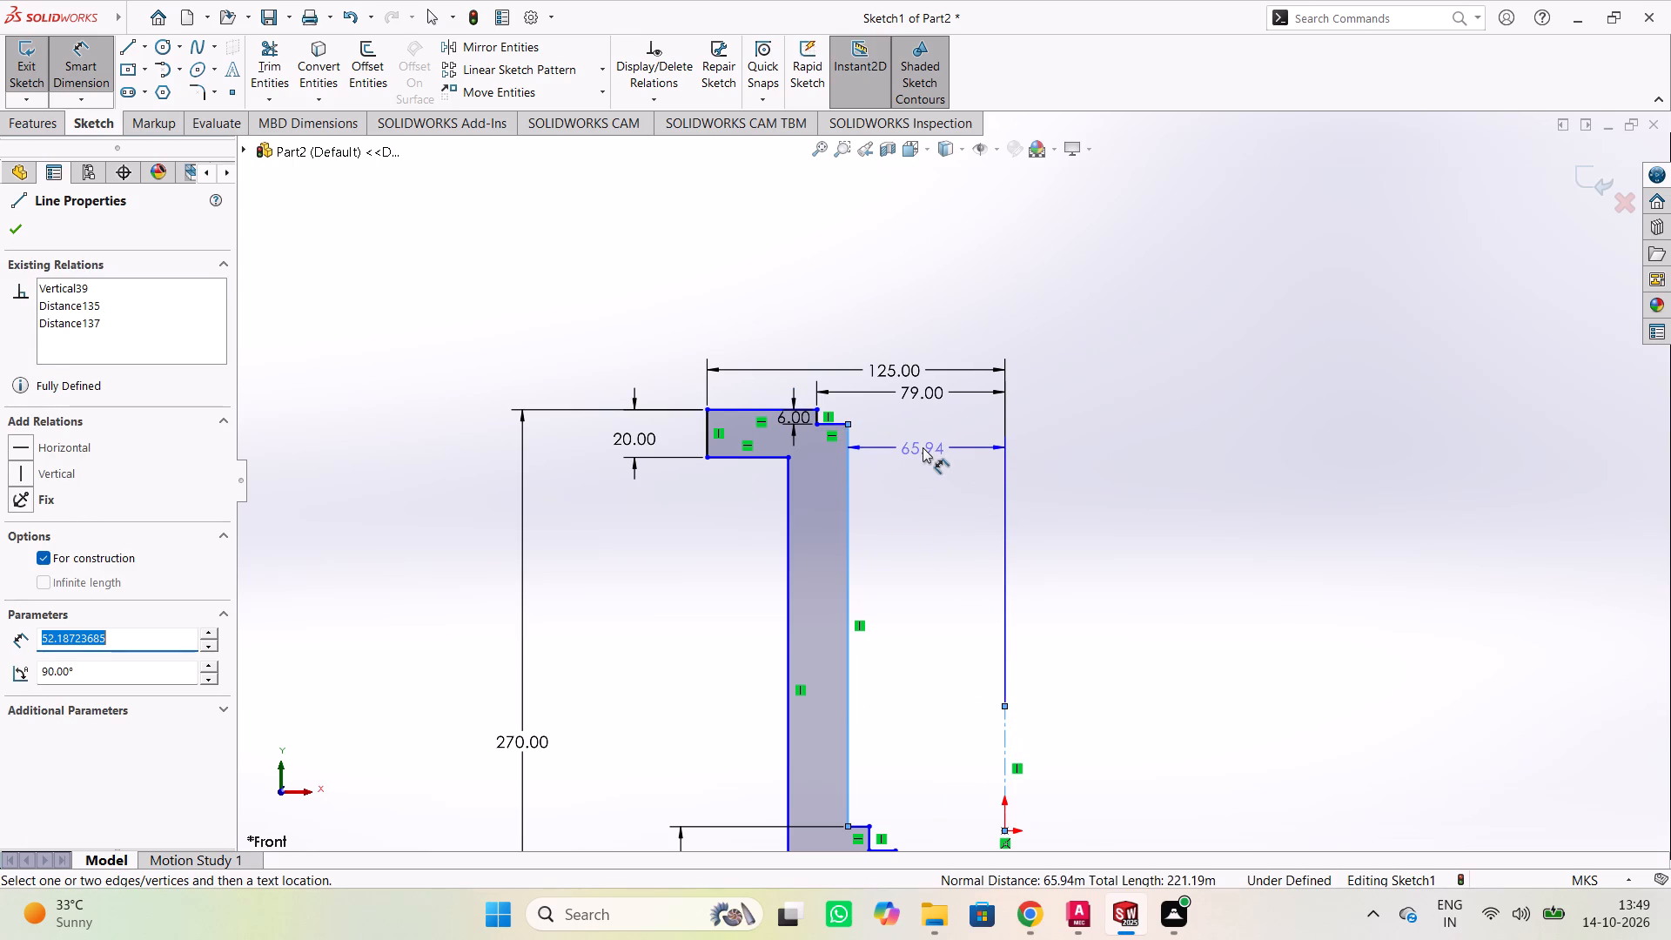
left_click(923, 446)
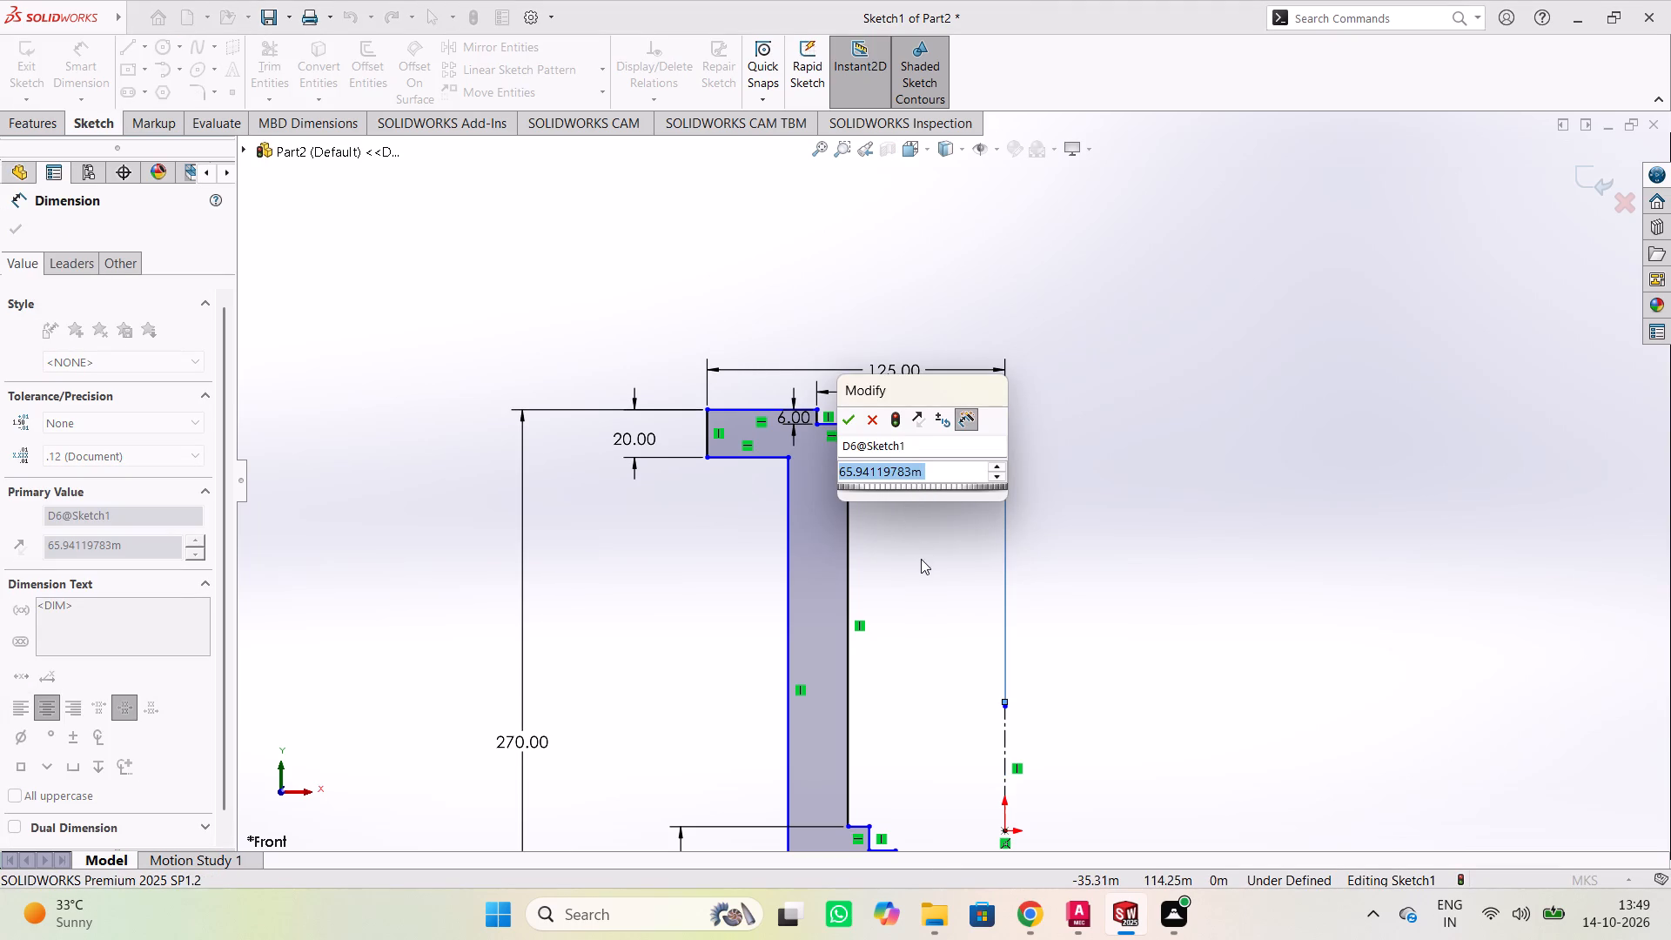
key("1")
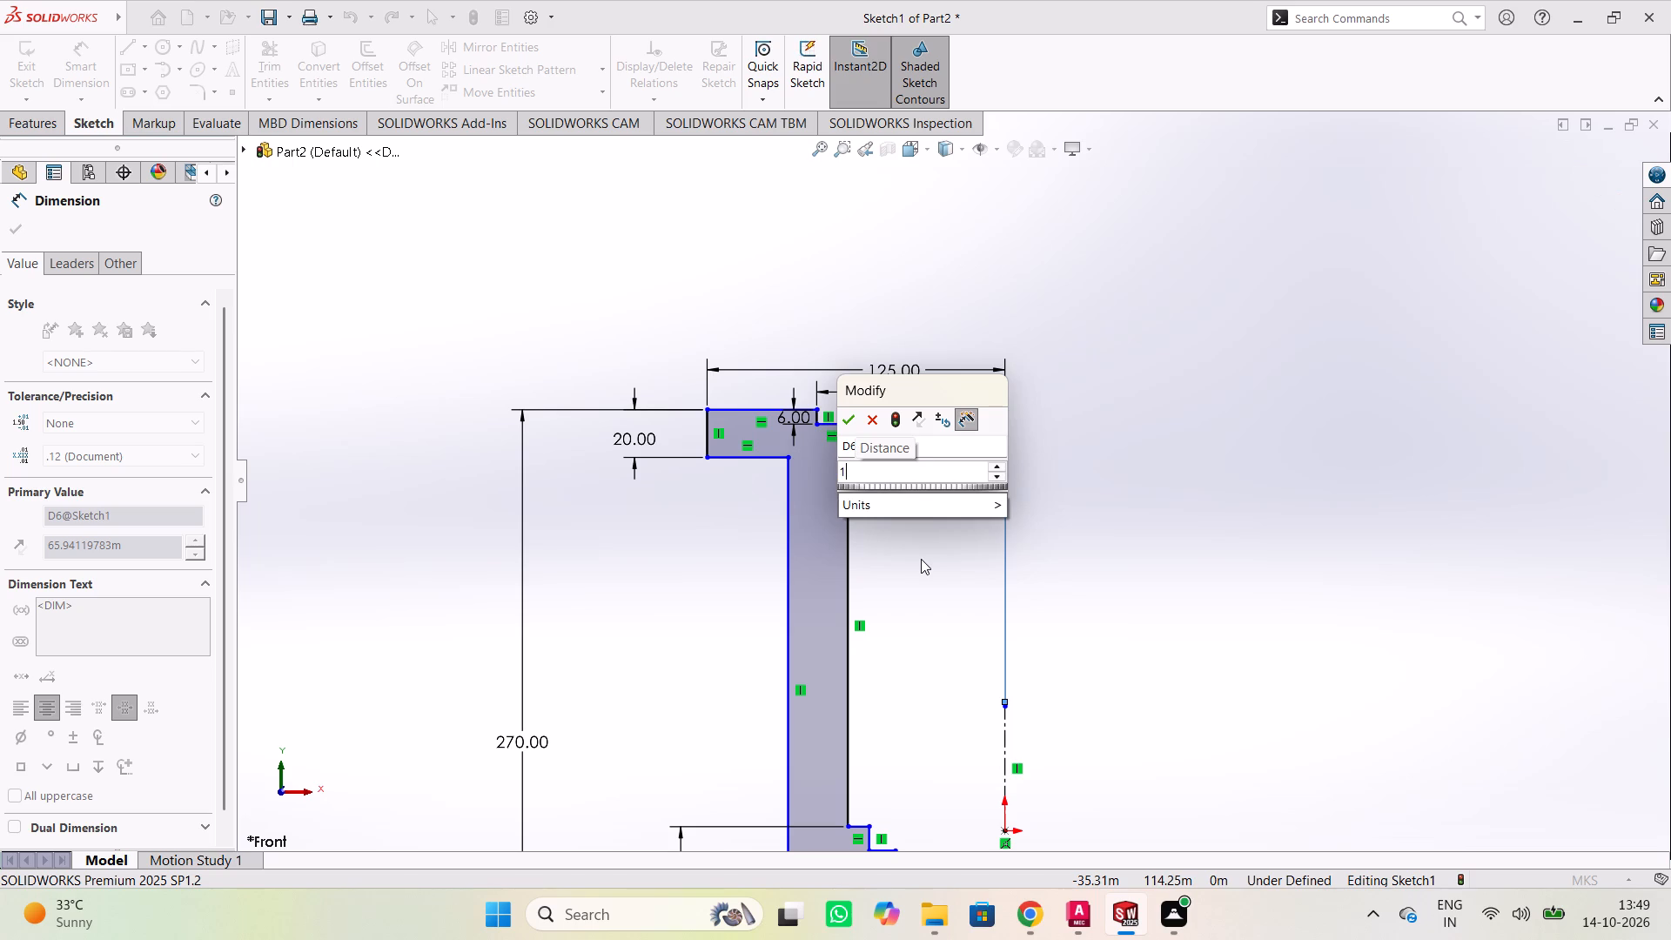
type("50/2")
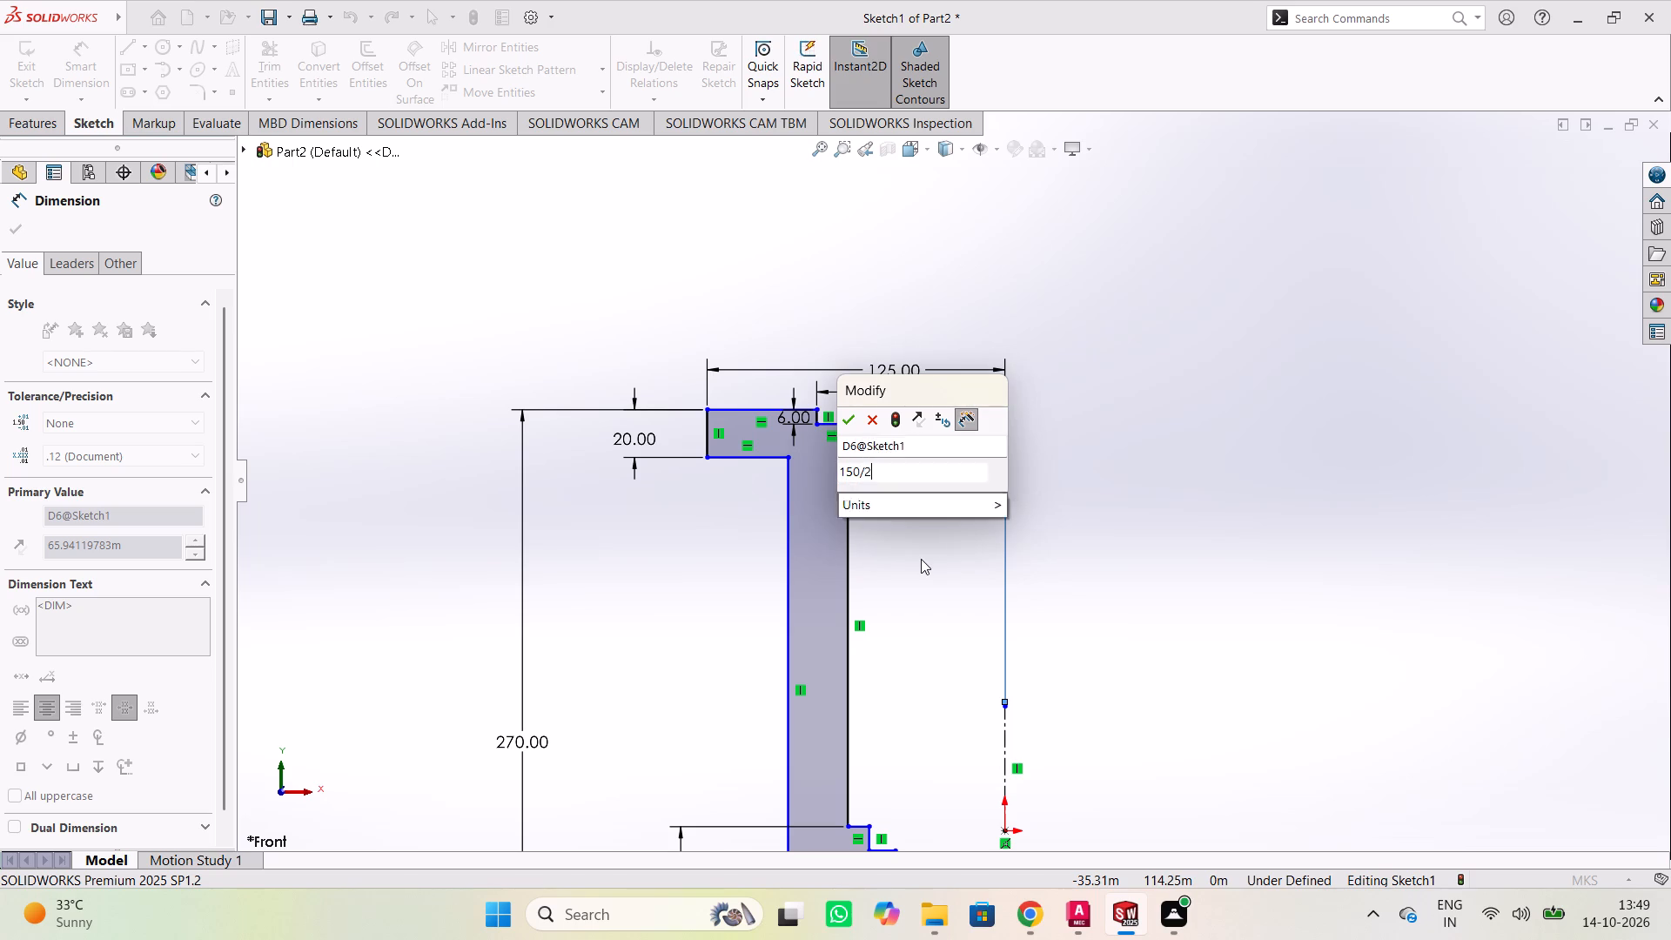
key("Return")
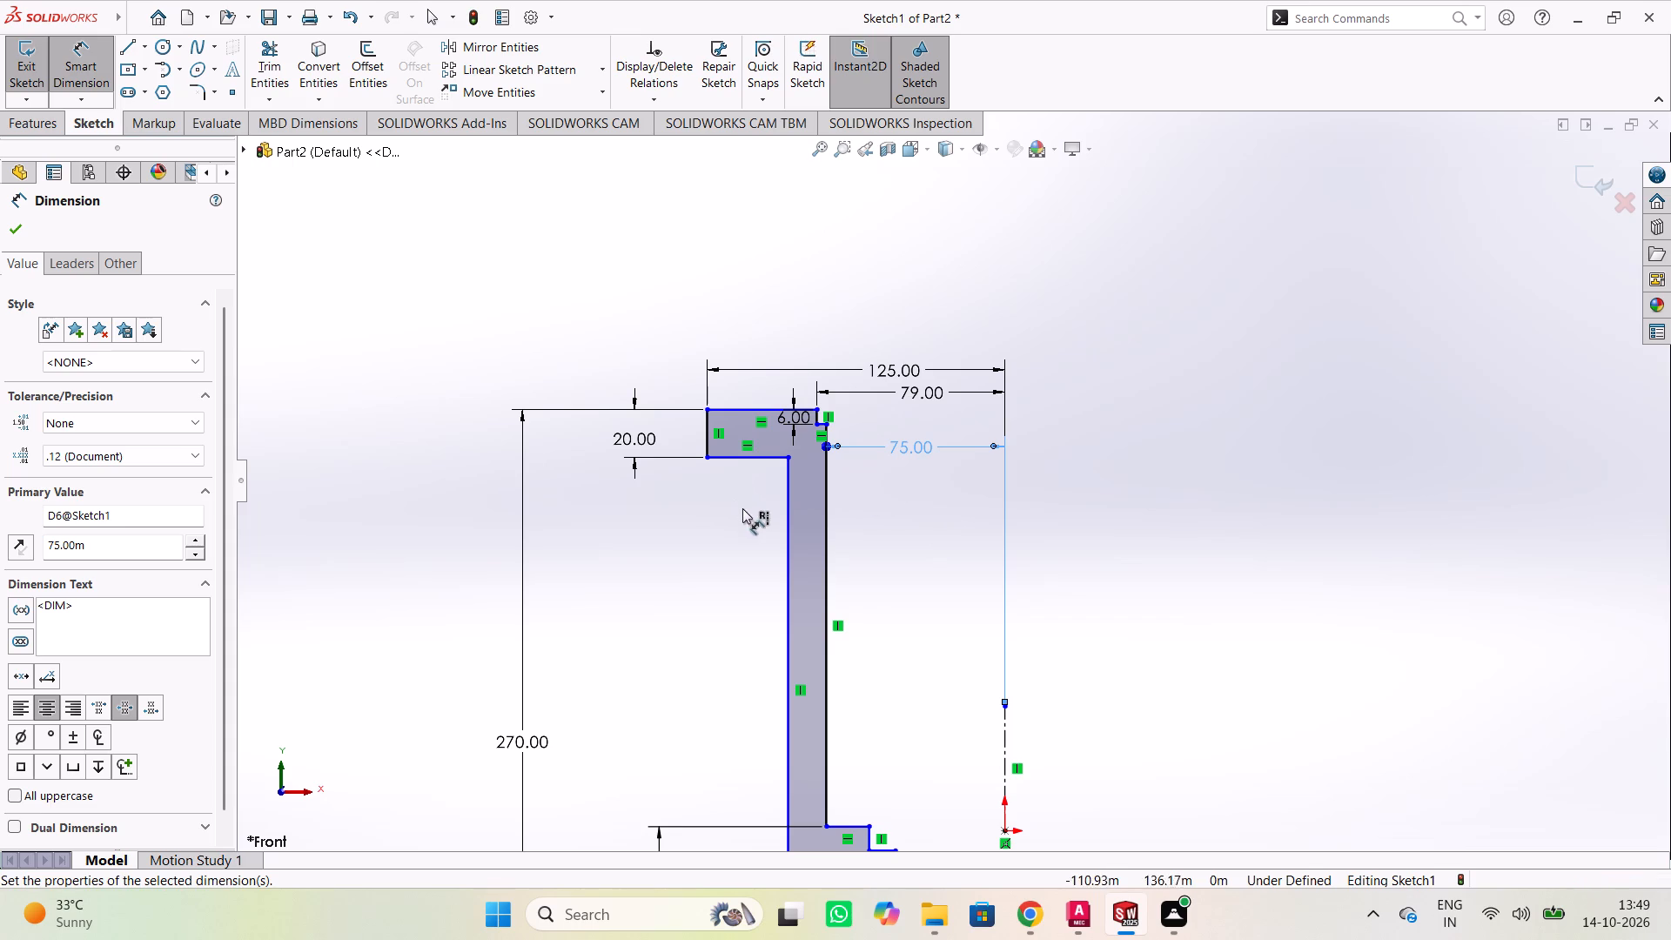
Dimension the neck's long outer vertical line at 91 m from the centerline.
left_click(788, 499)
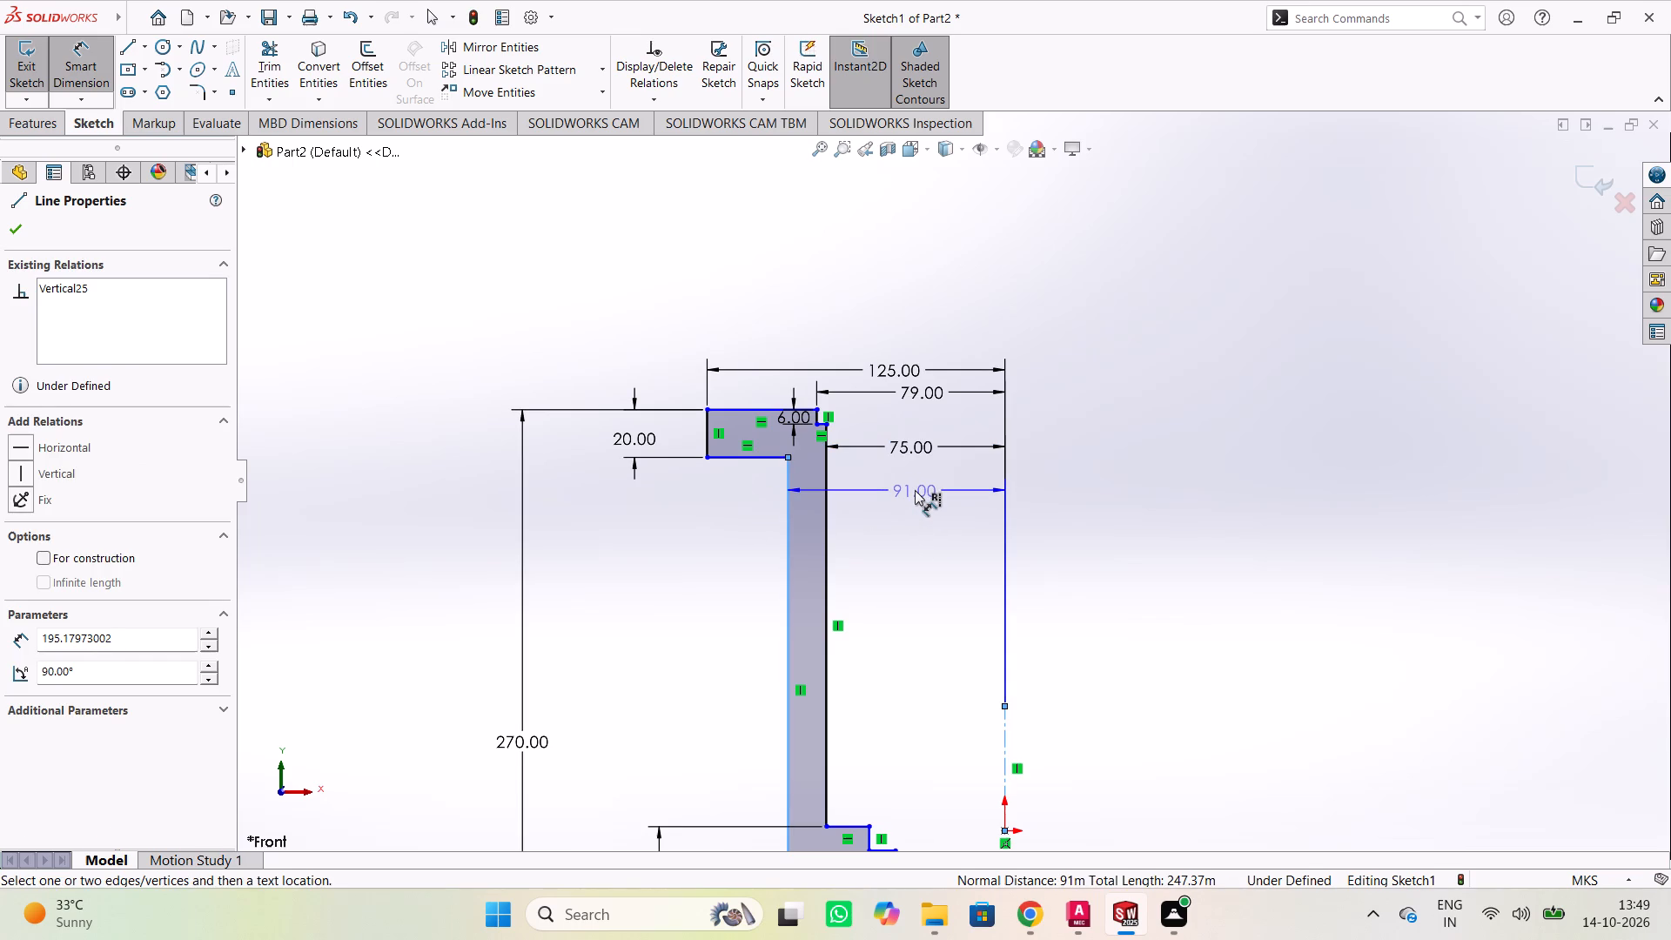
left_click(915, 490)
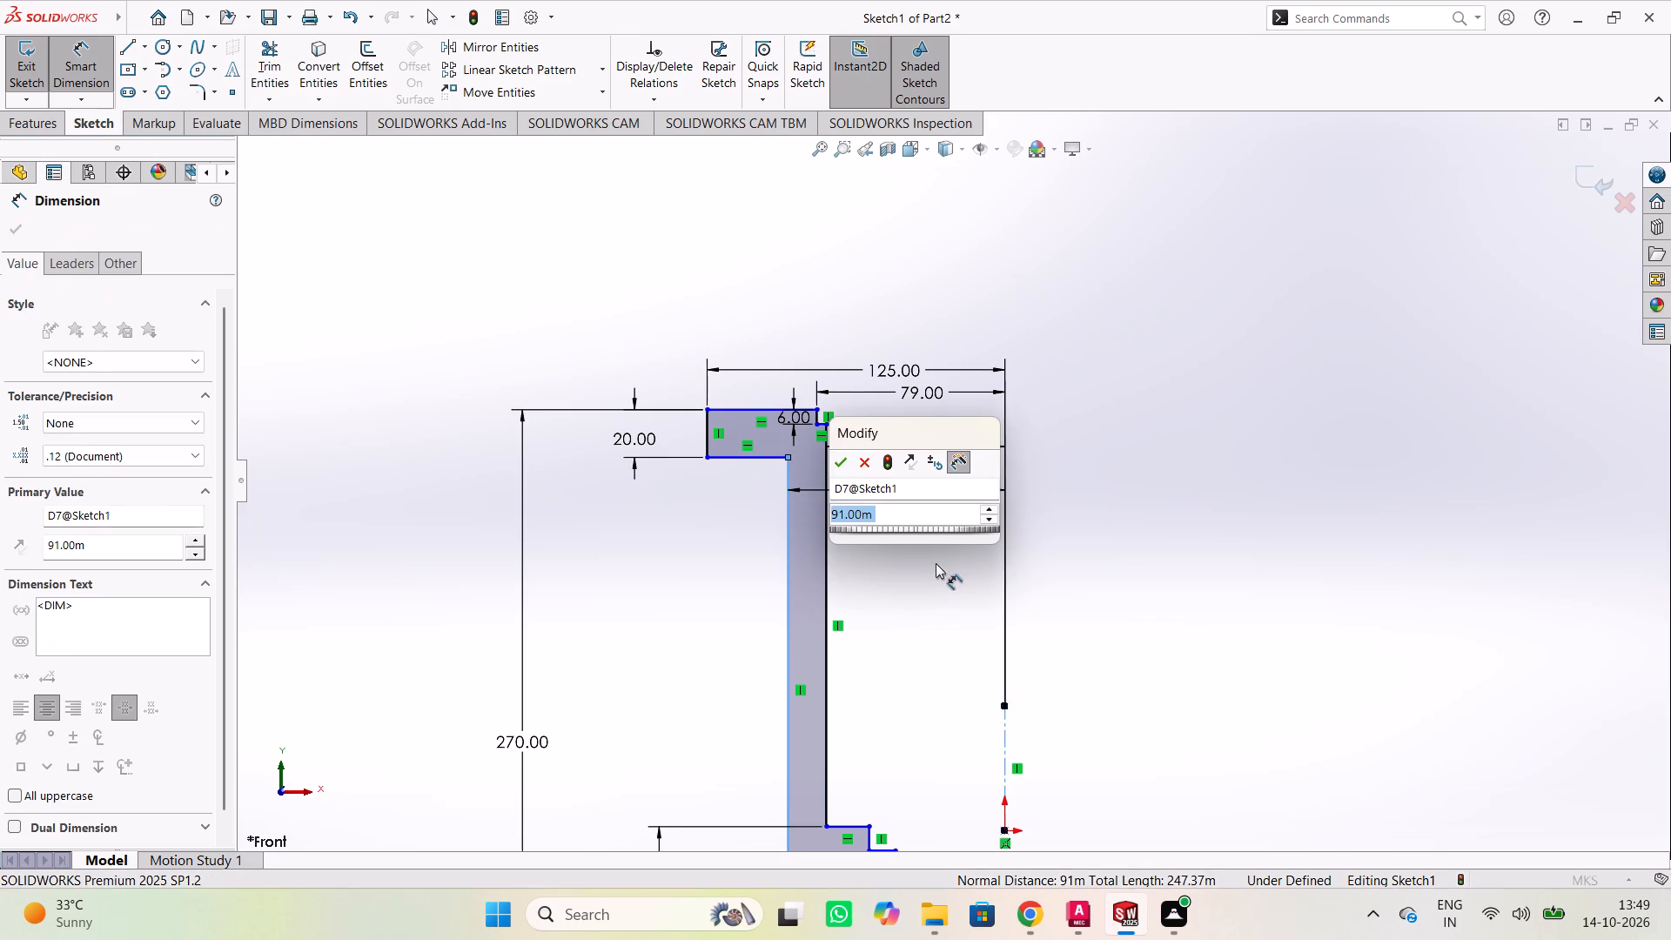
left_click(835, 470)
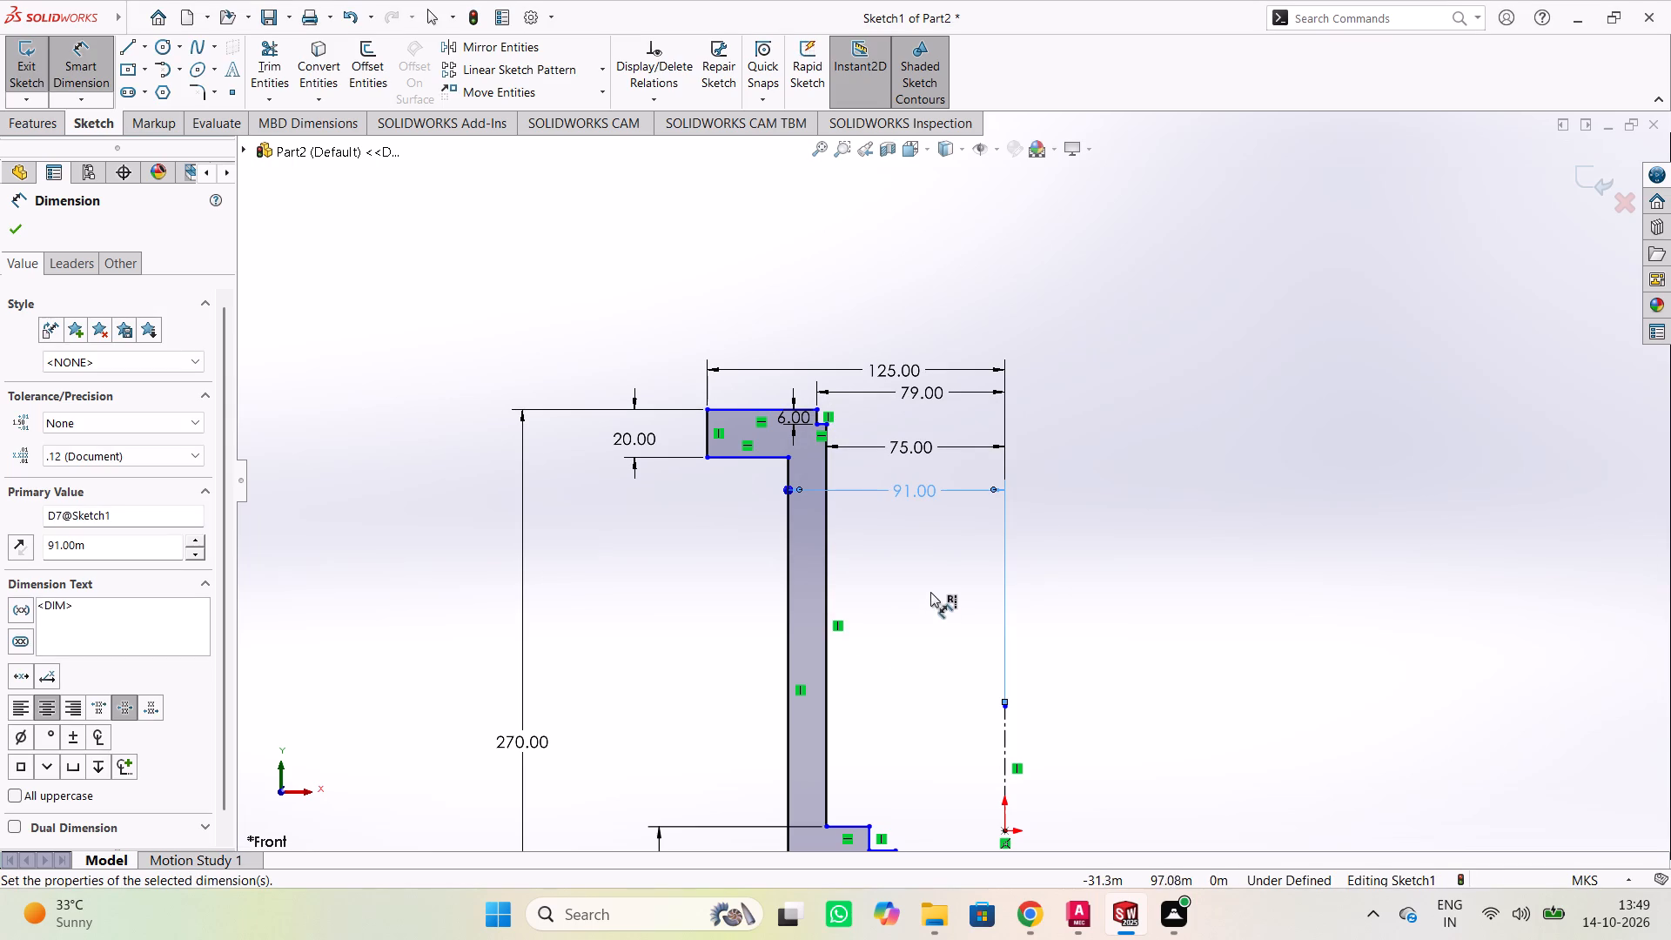
left_click(919, 540)
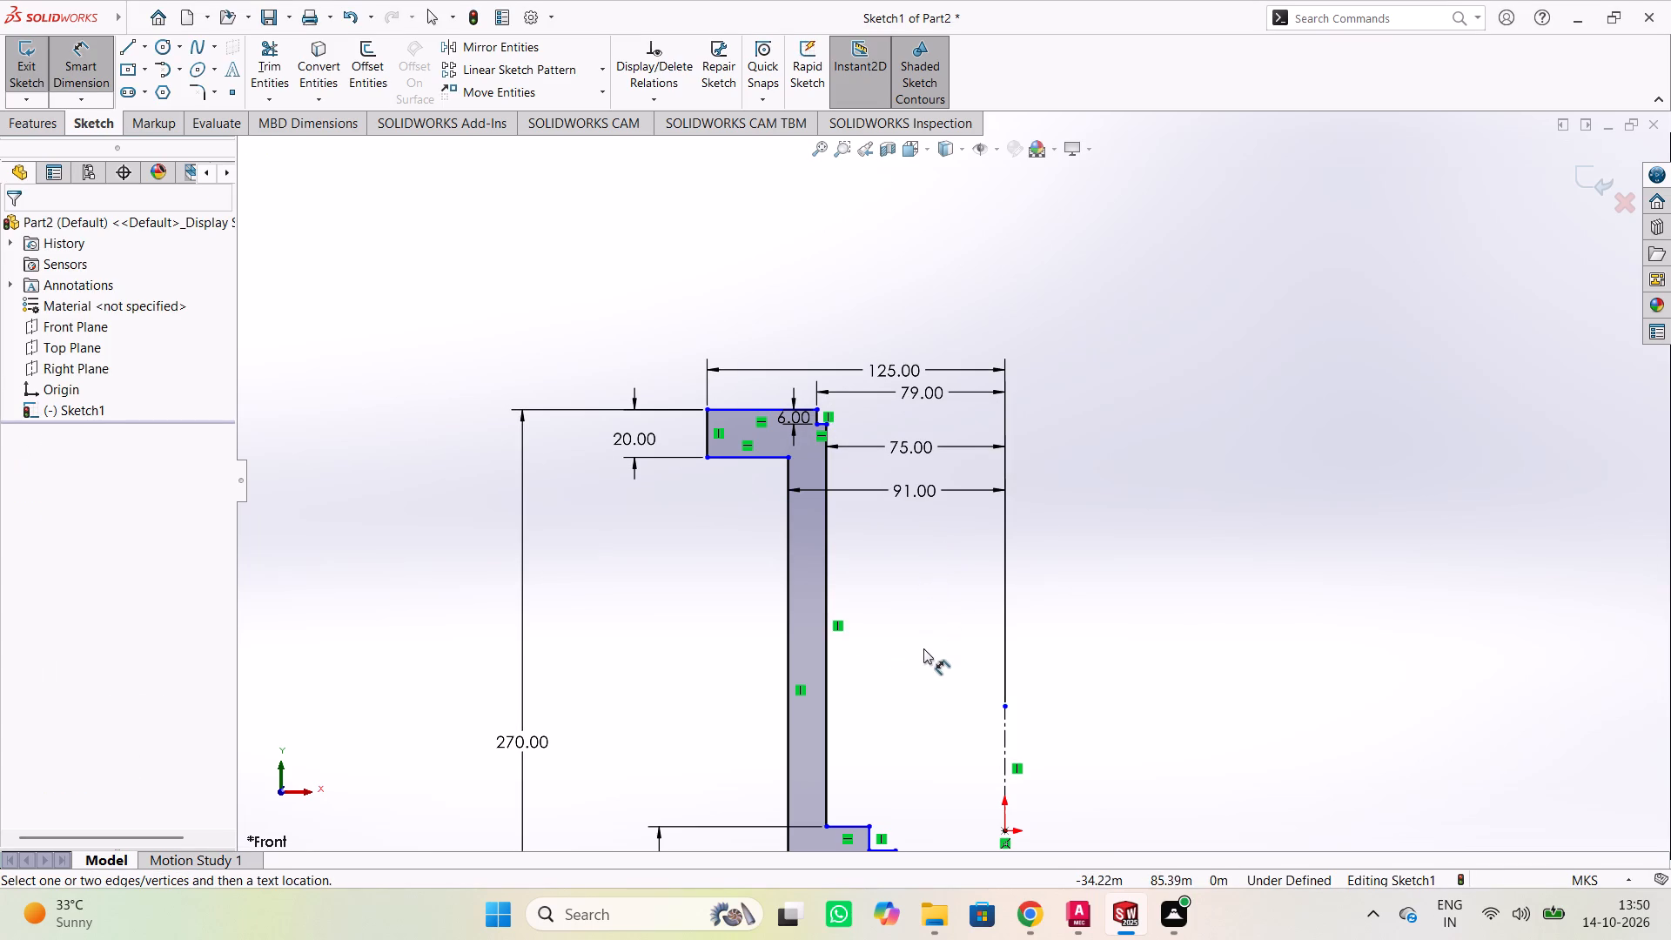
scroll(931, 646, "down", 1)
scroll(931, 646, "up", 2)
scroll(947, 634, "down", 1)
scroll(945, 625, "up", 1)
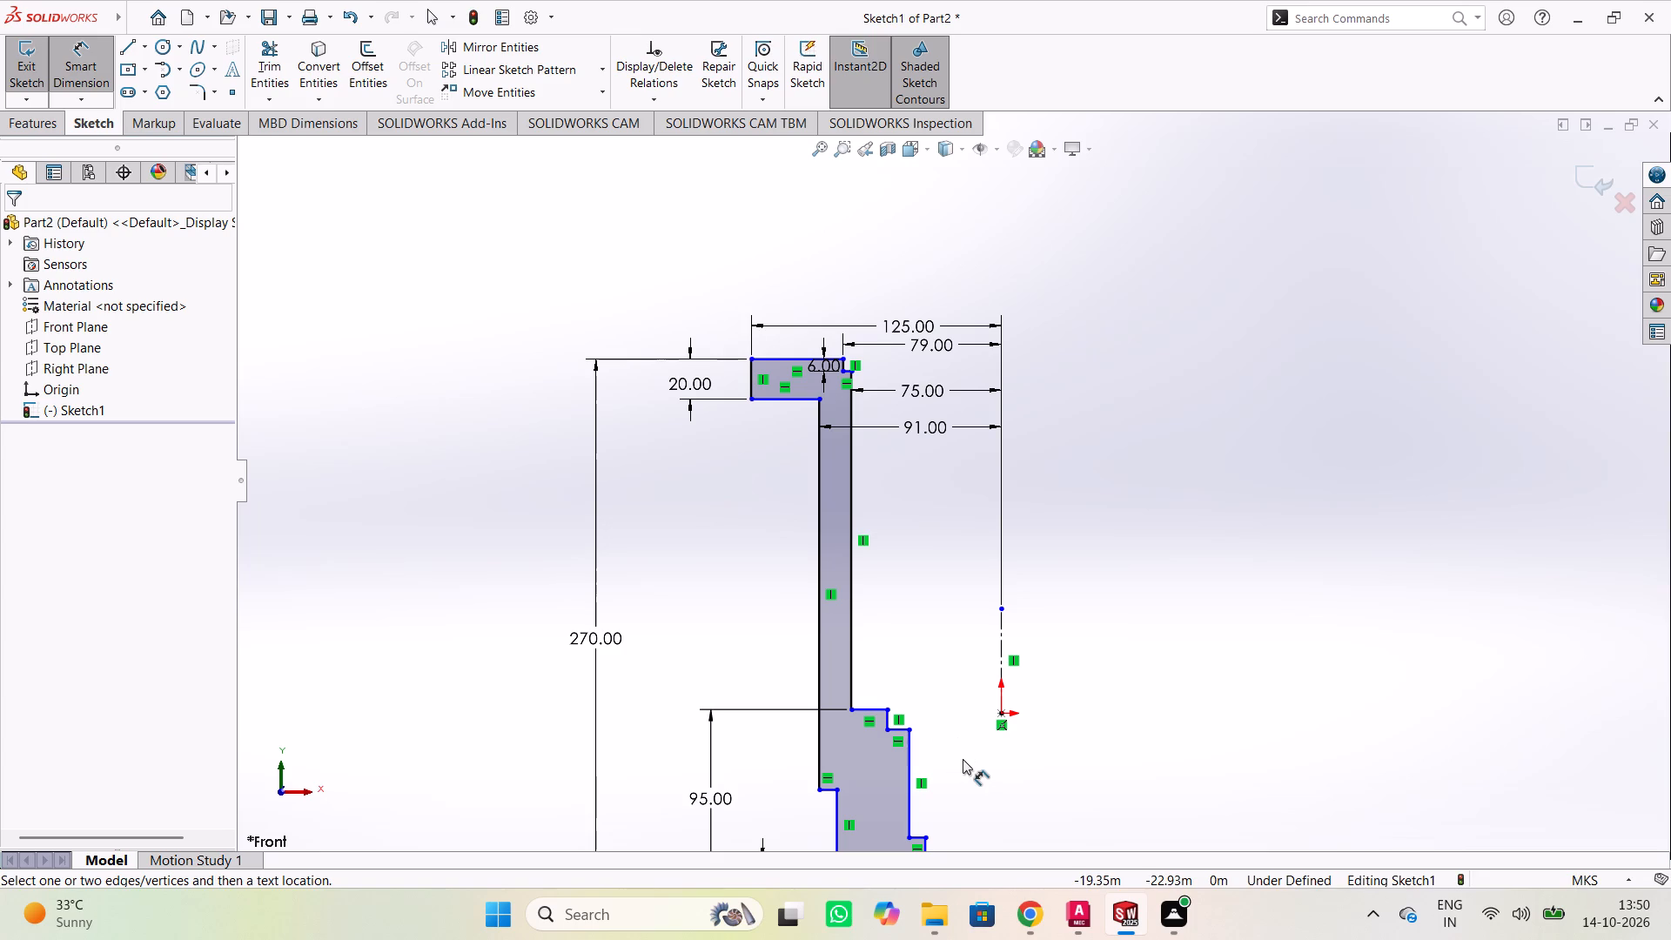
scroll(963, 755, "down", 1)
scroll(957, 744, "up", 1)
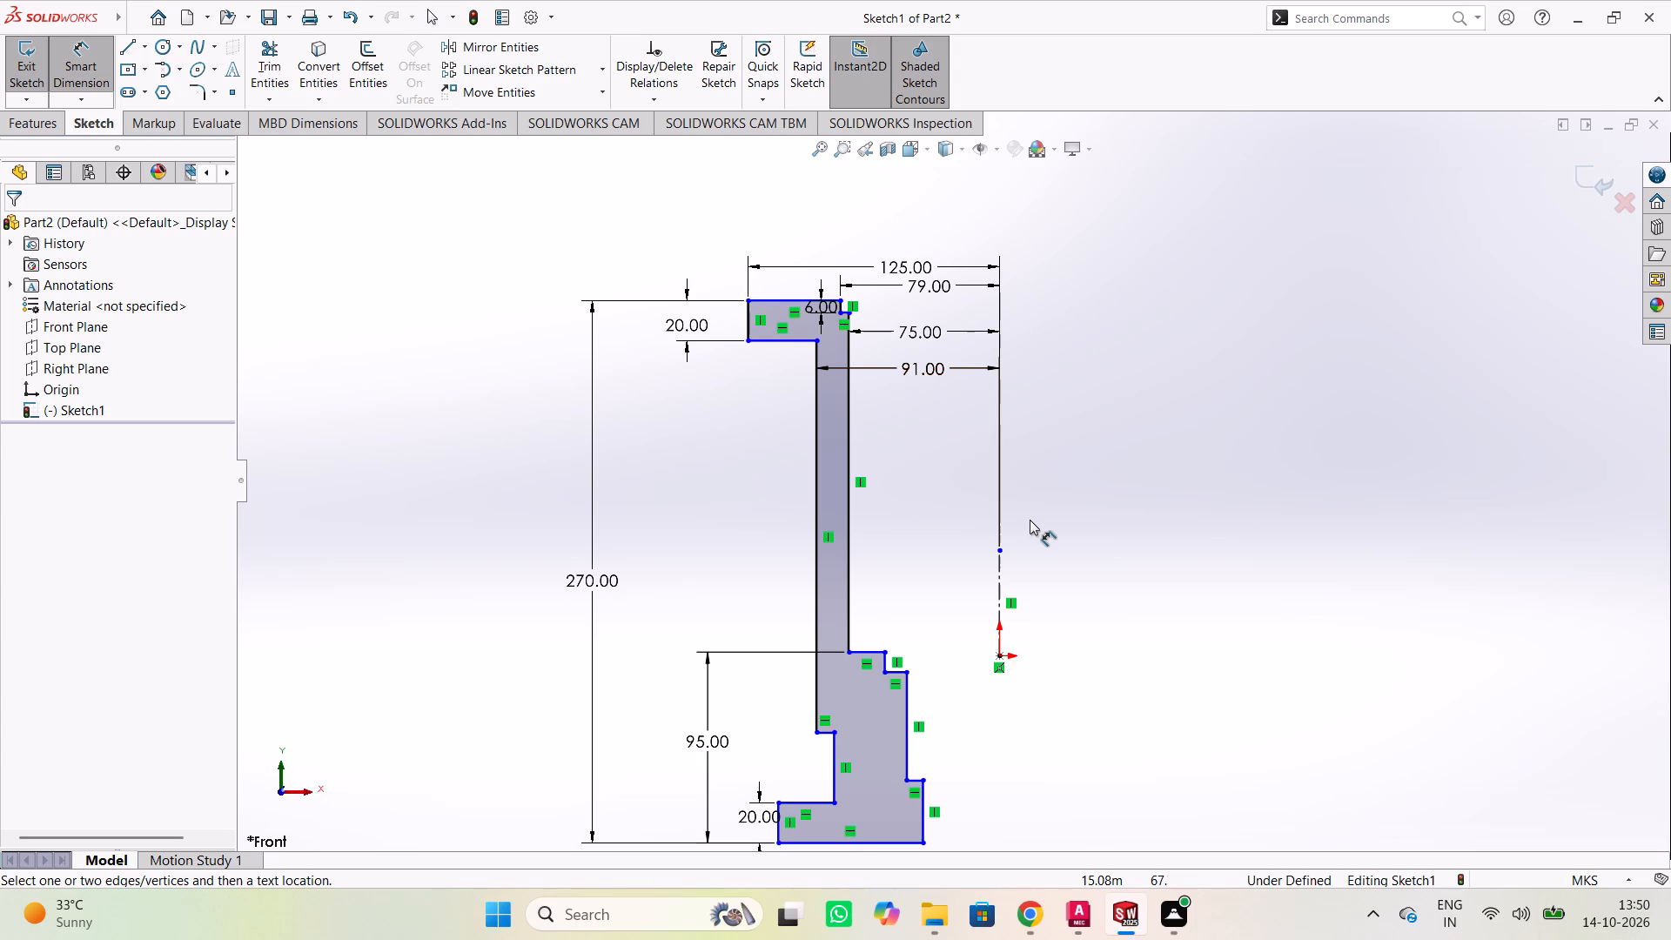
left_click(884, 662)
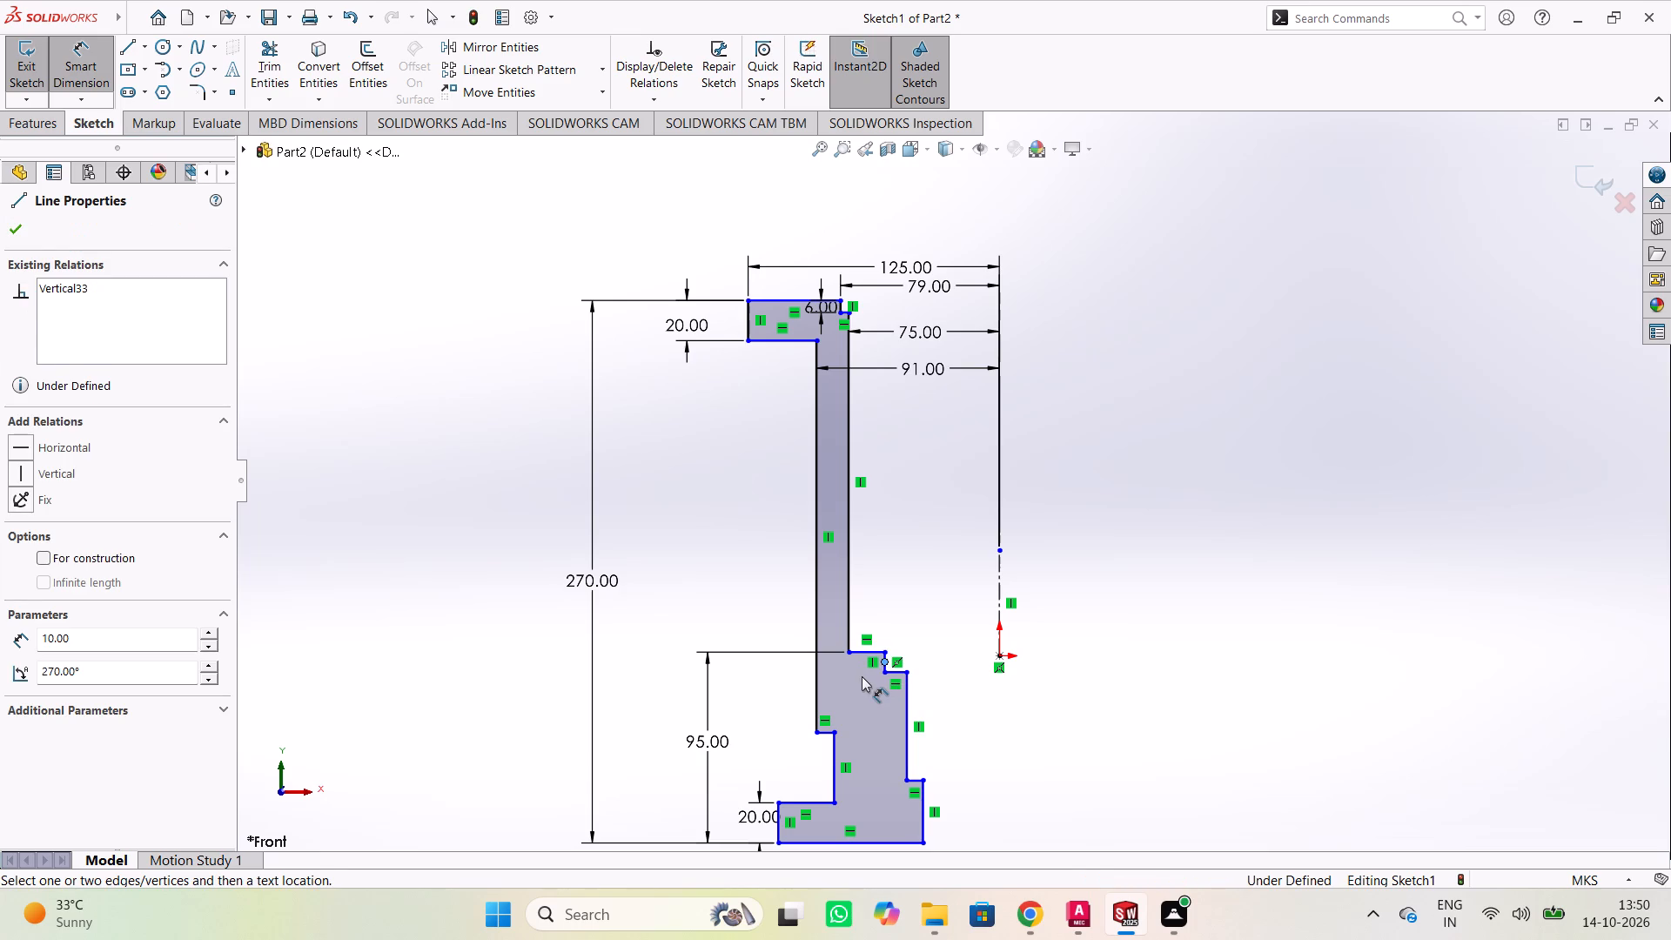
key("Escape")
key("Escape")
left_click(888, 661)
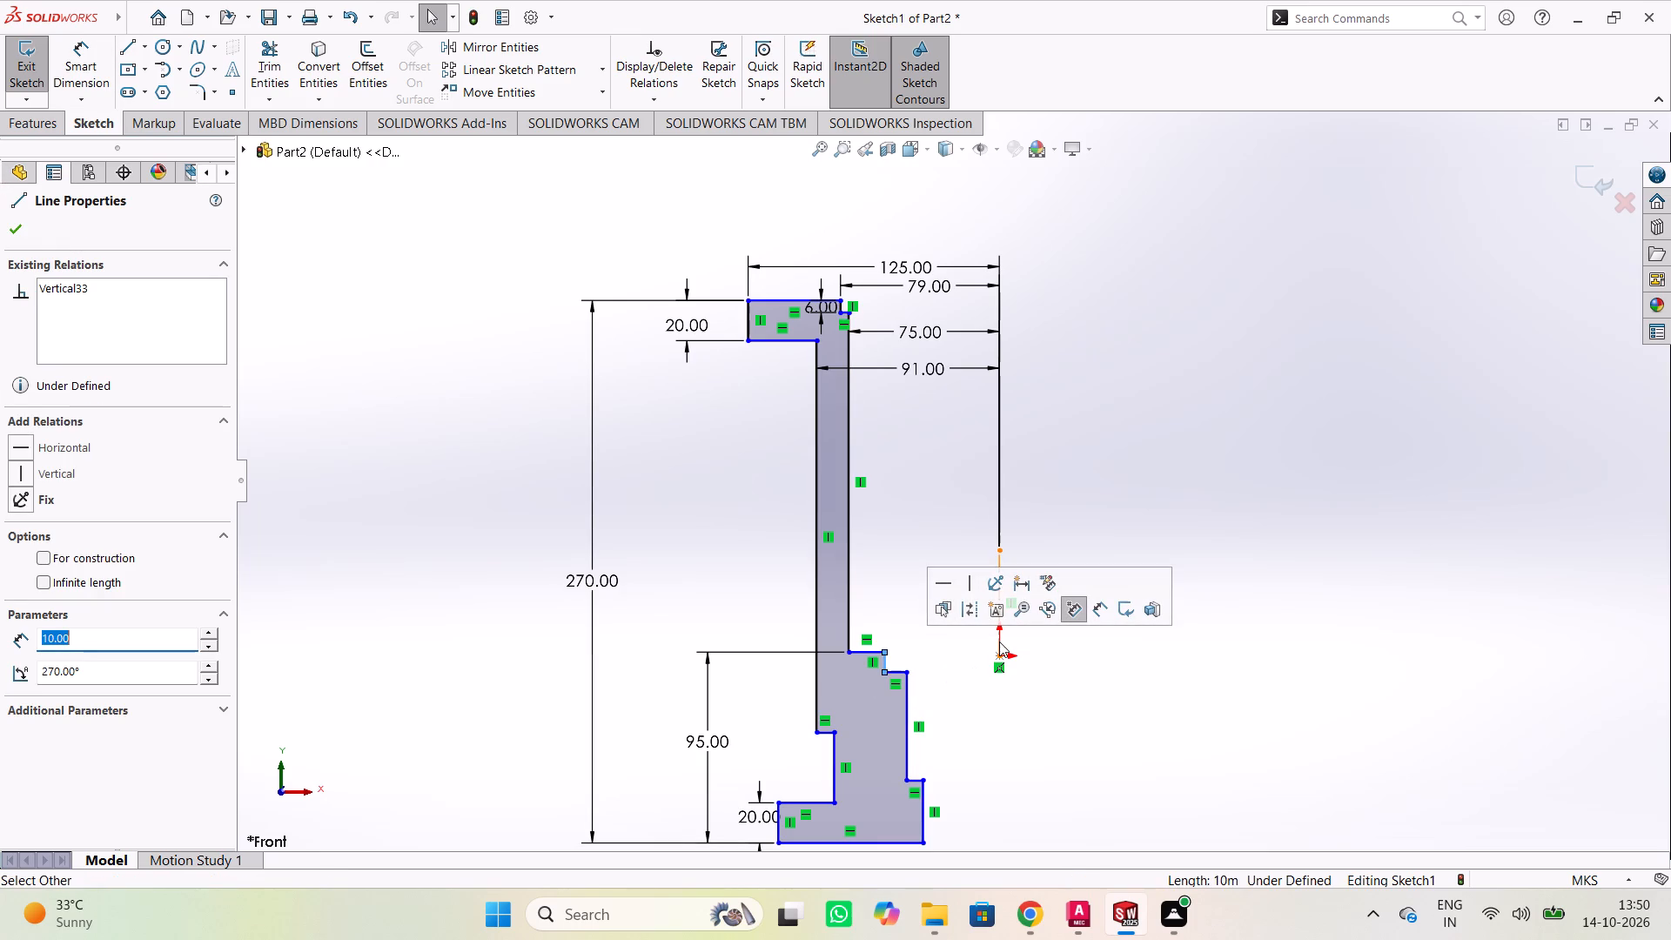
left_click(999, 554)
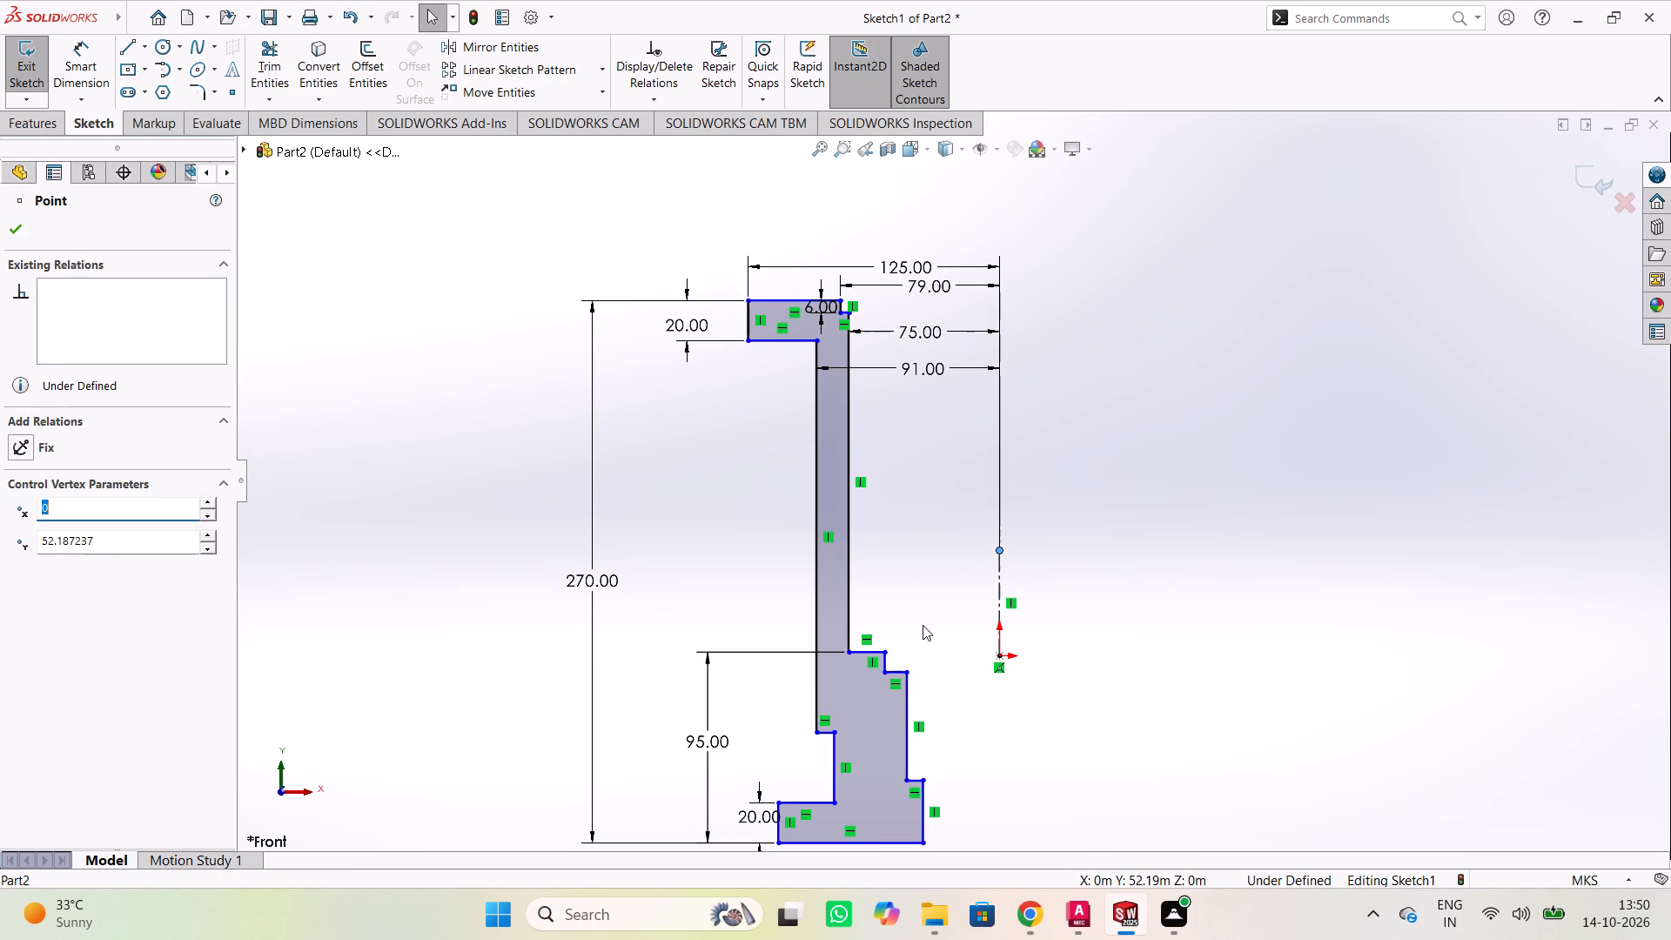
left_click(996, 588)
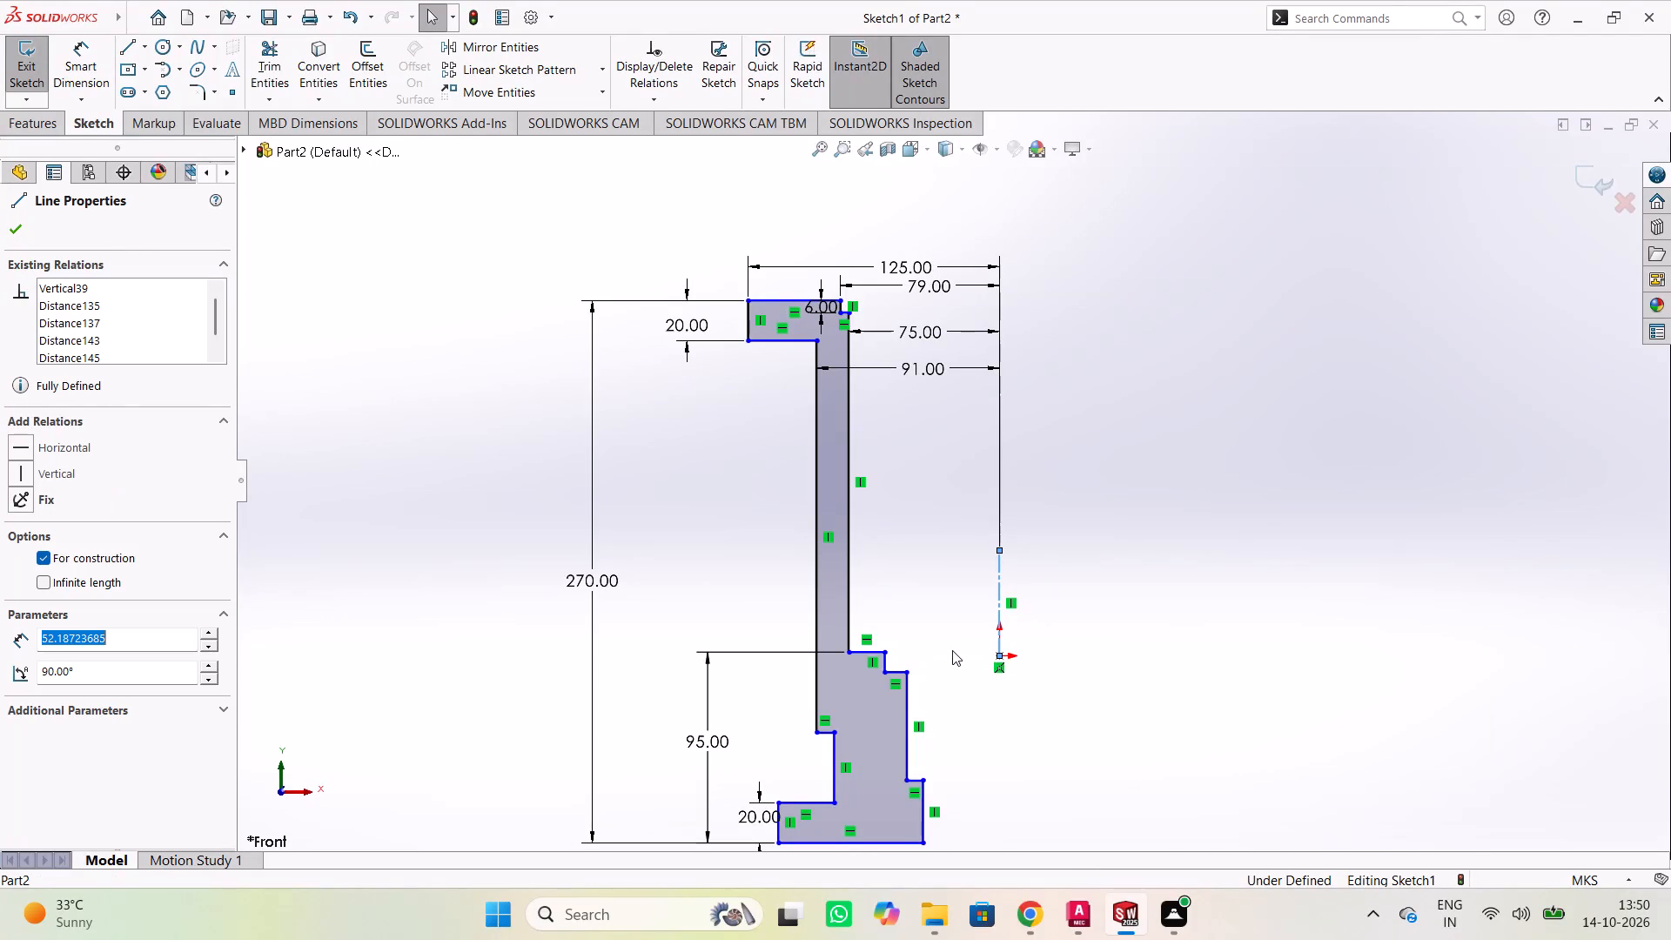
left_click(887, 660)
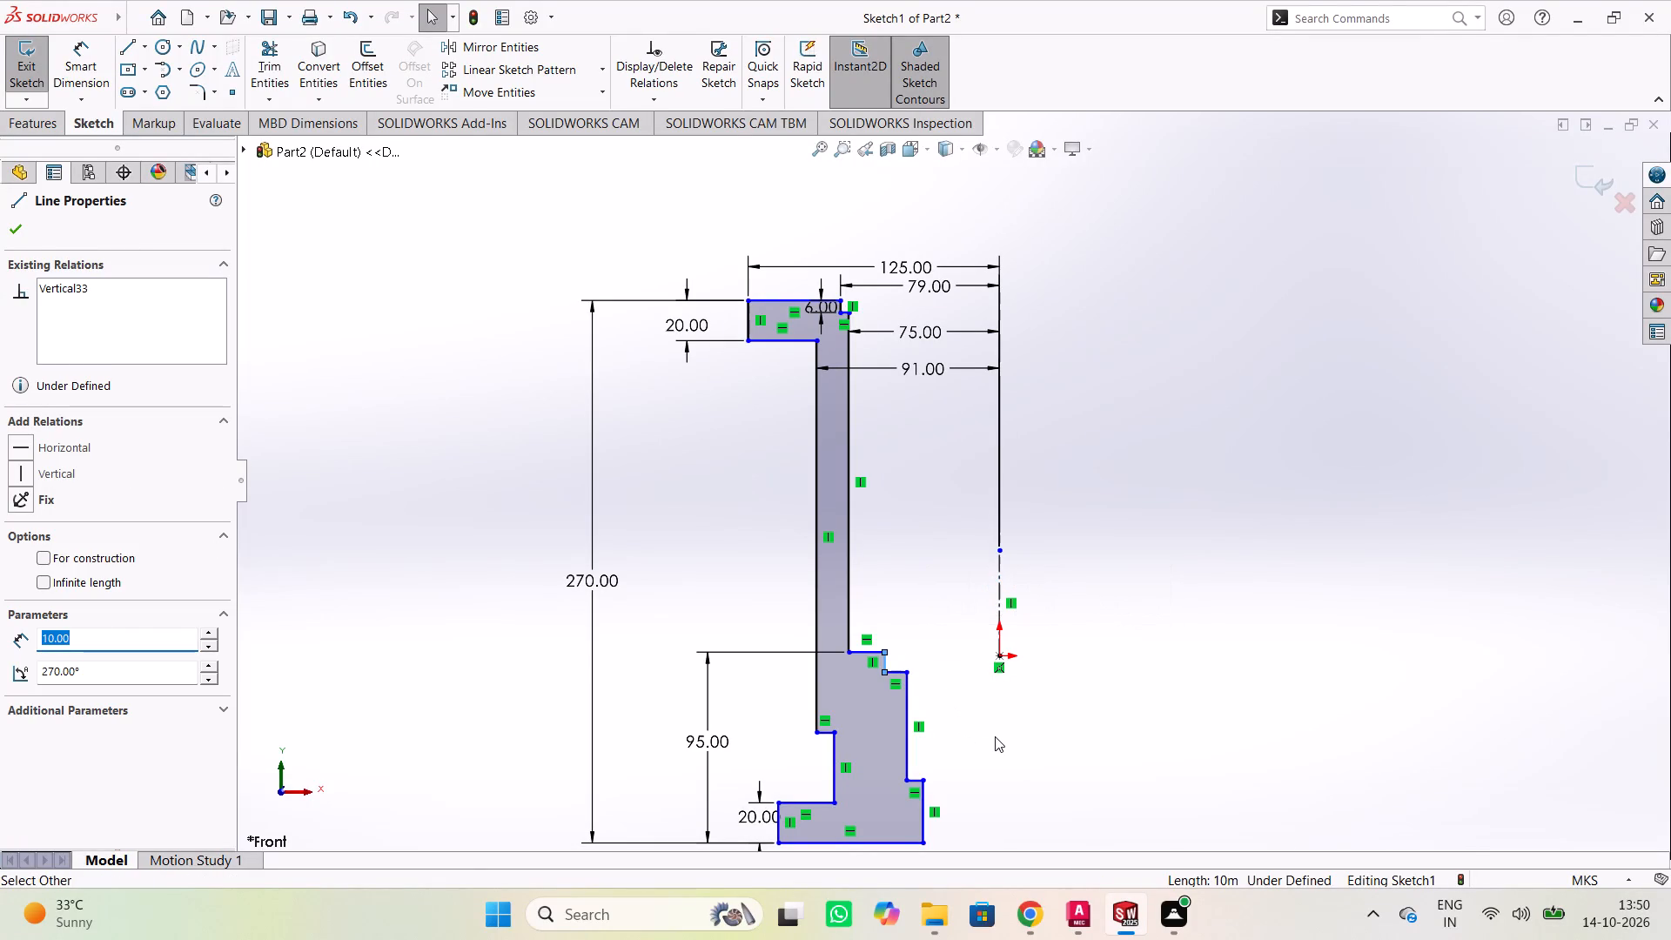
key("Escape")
Dimension the short vertical edge of the lower section's uppermost inner step at 57 m (114/2) from the centerline.
right_click(1131, 518)
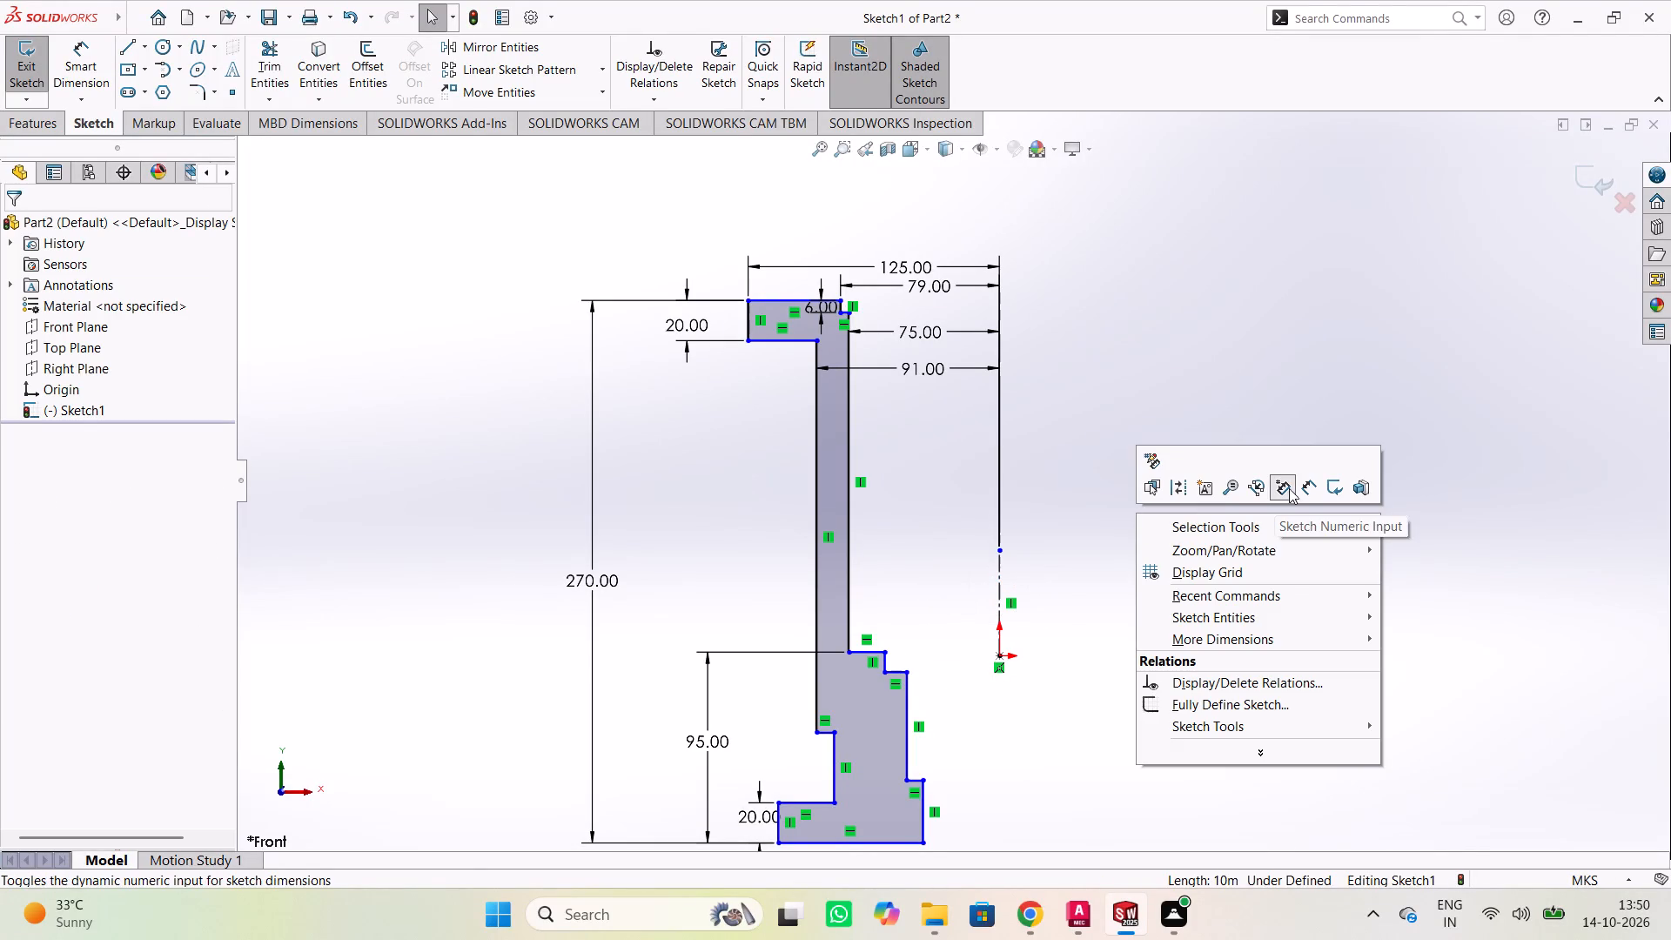
left_click(1308, 490)
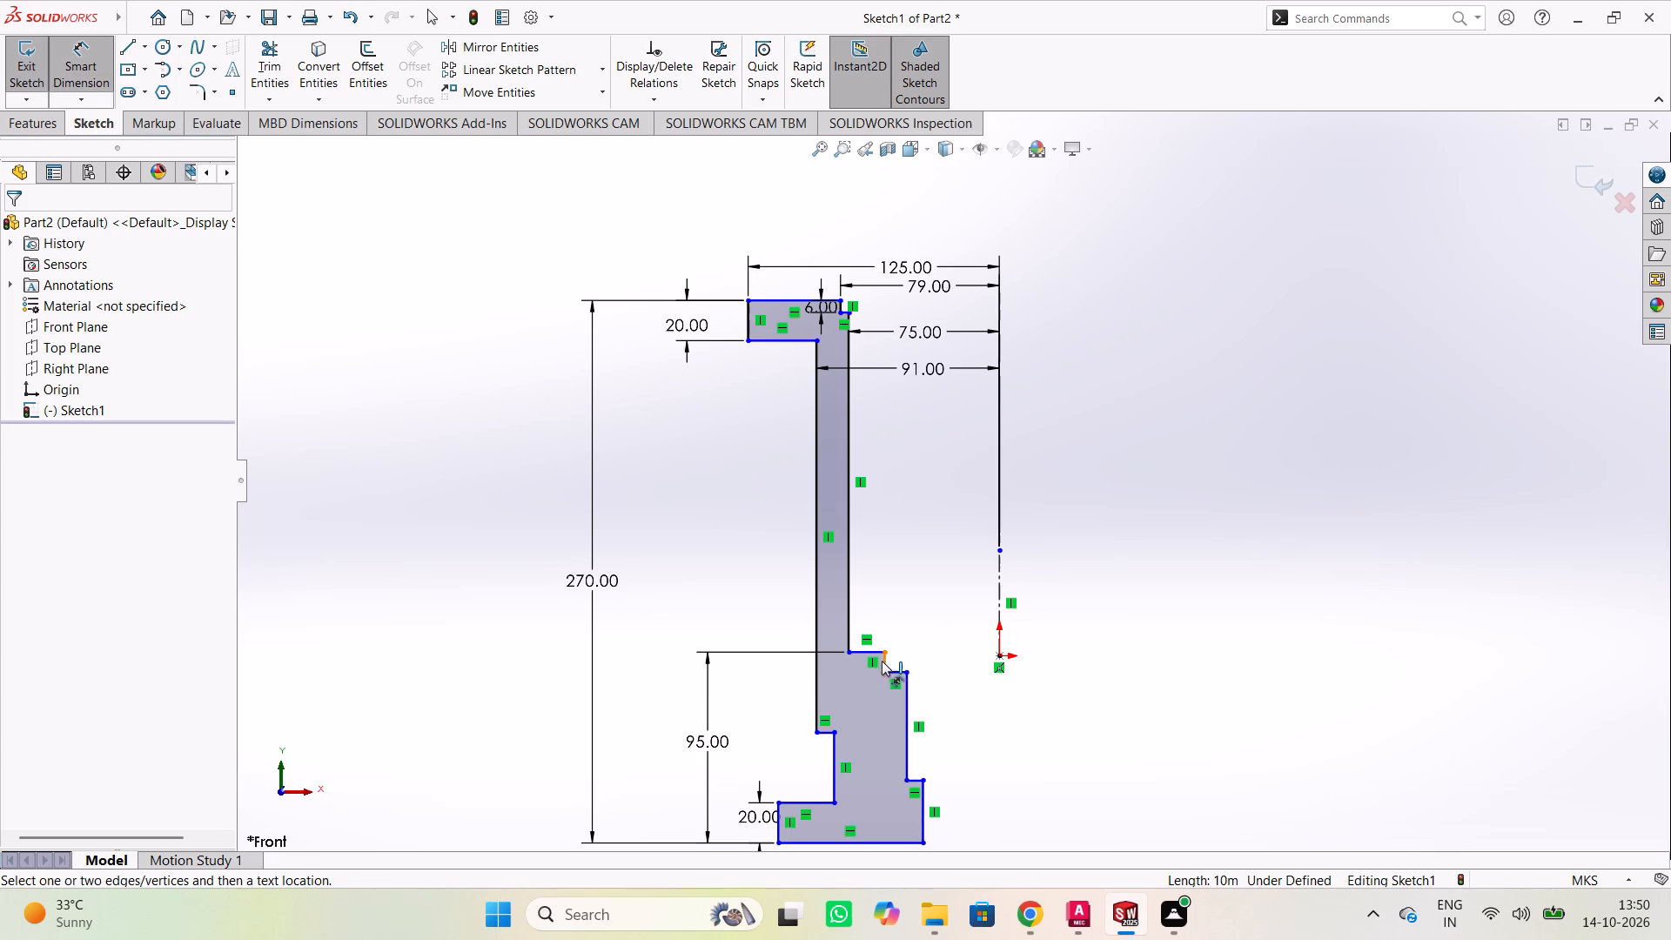
left_click(884, 661)
left_click(997, 583)
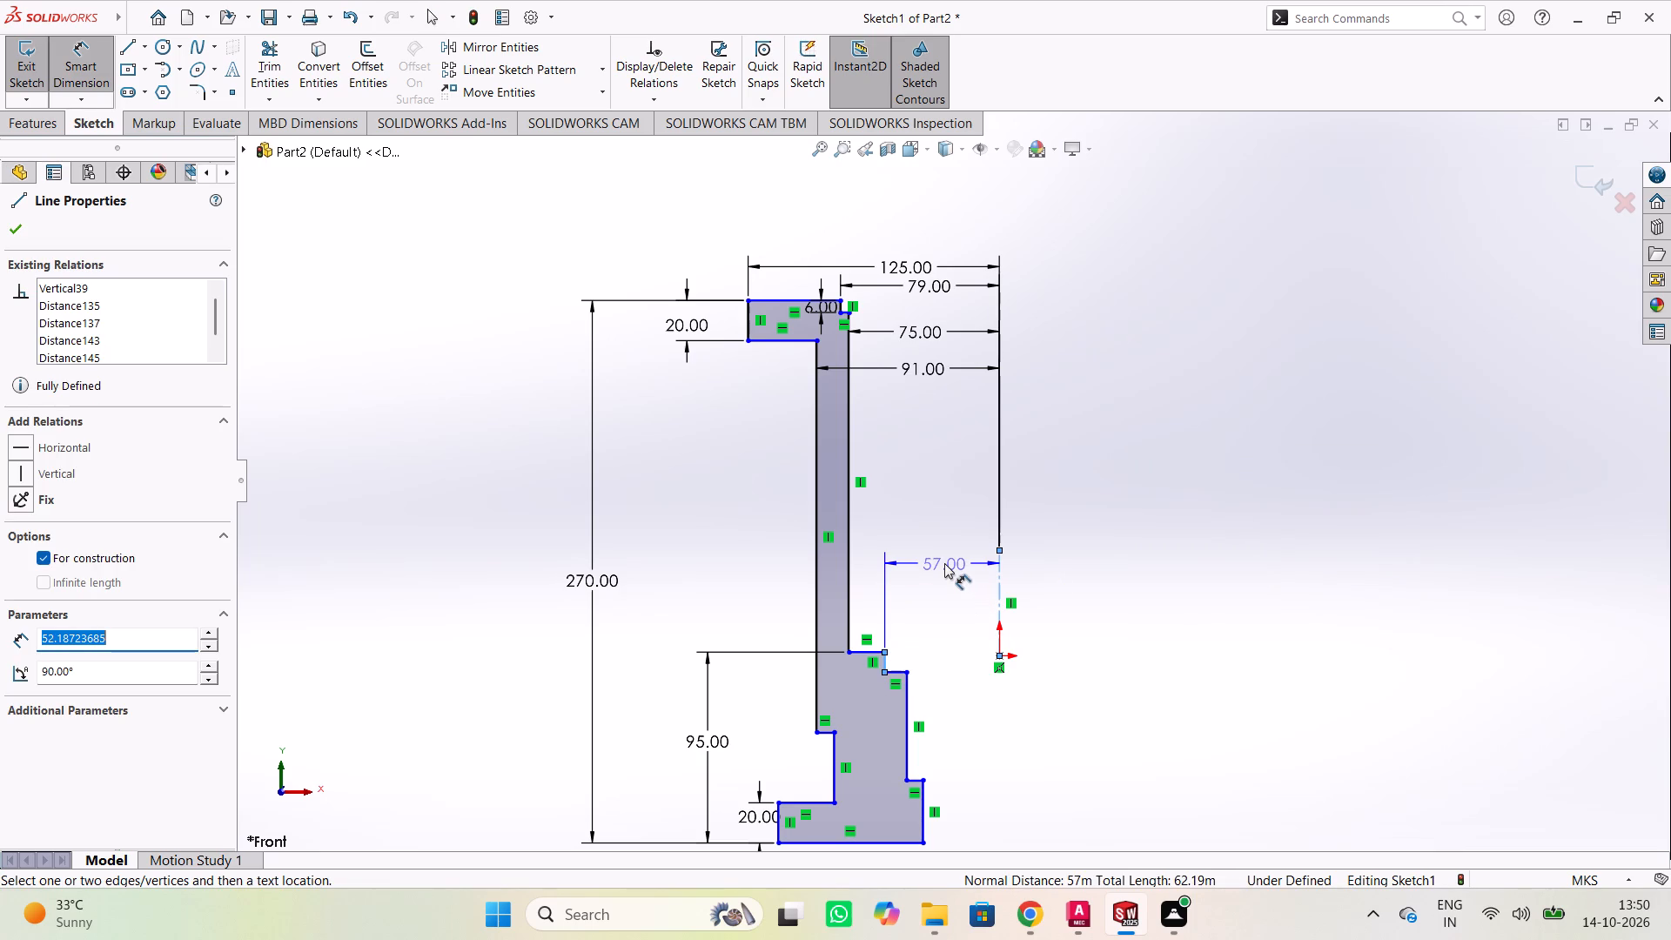
left_click(944, 563)
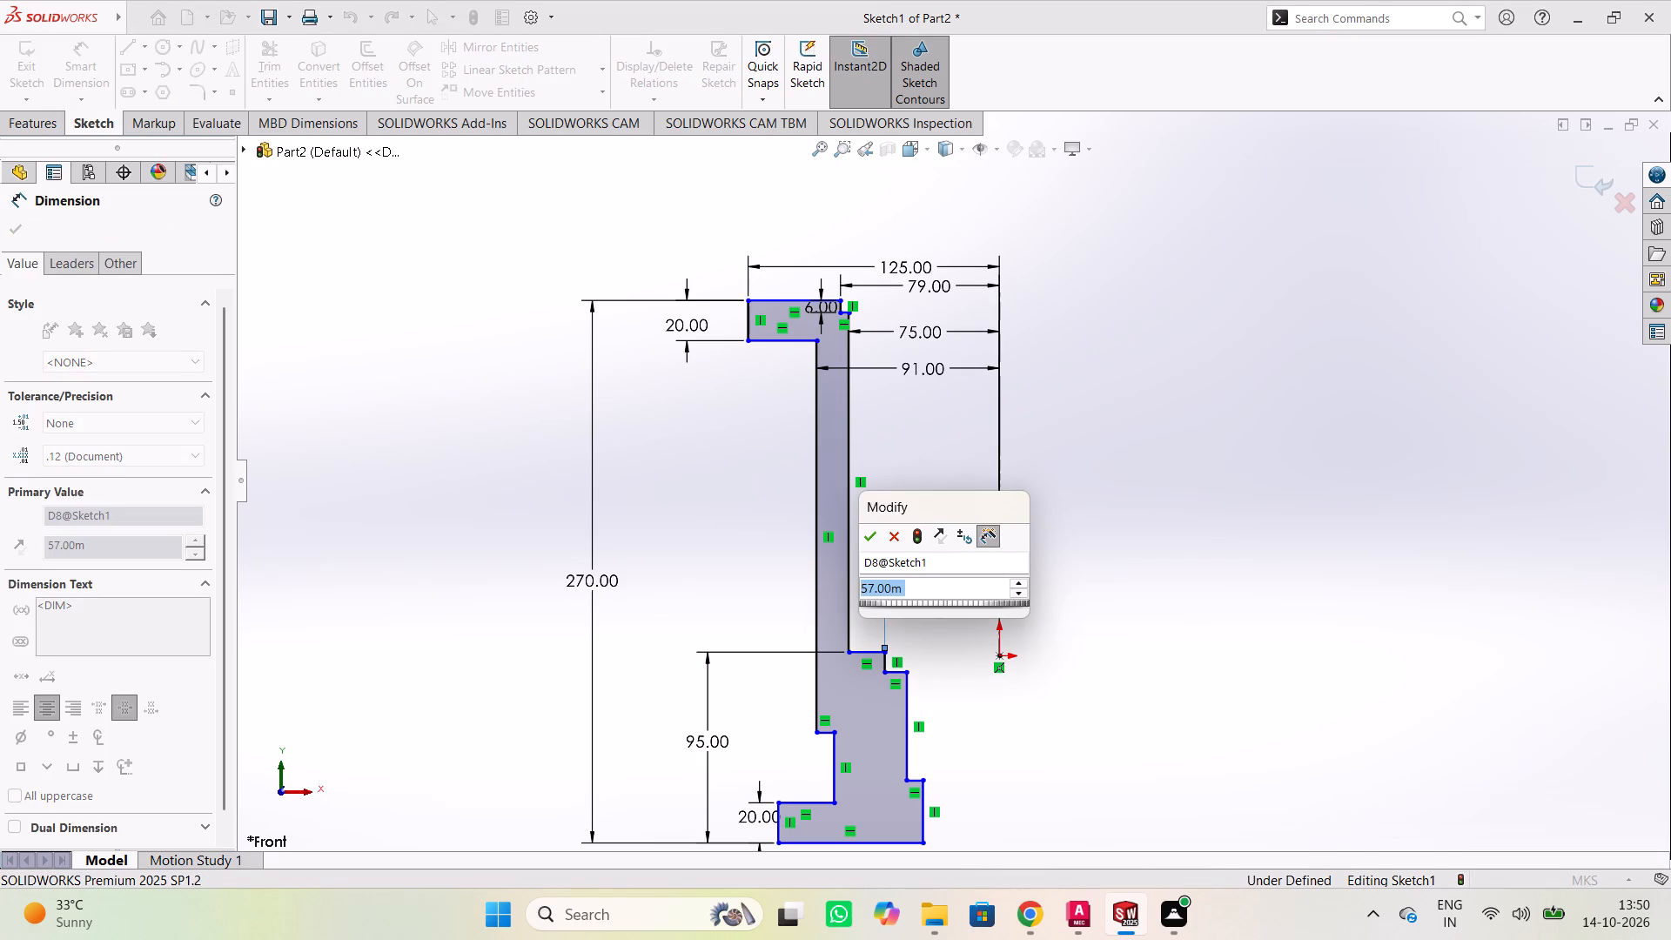
type("114/2")
key("Return")
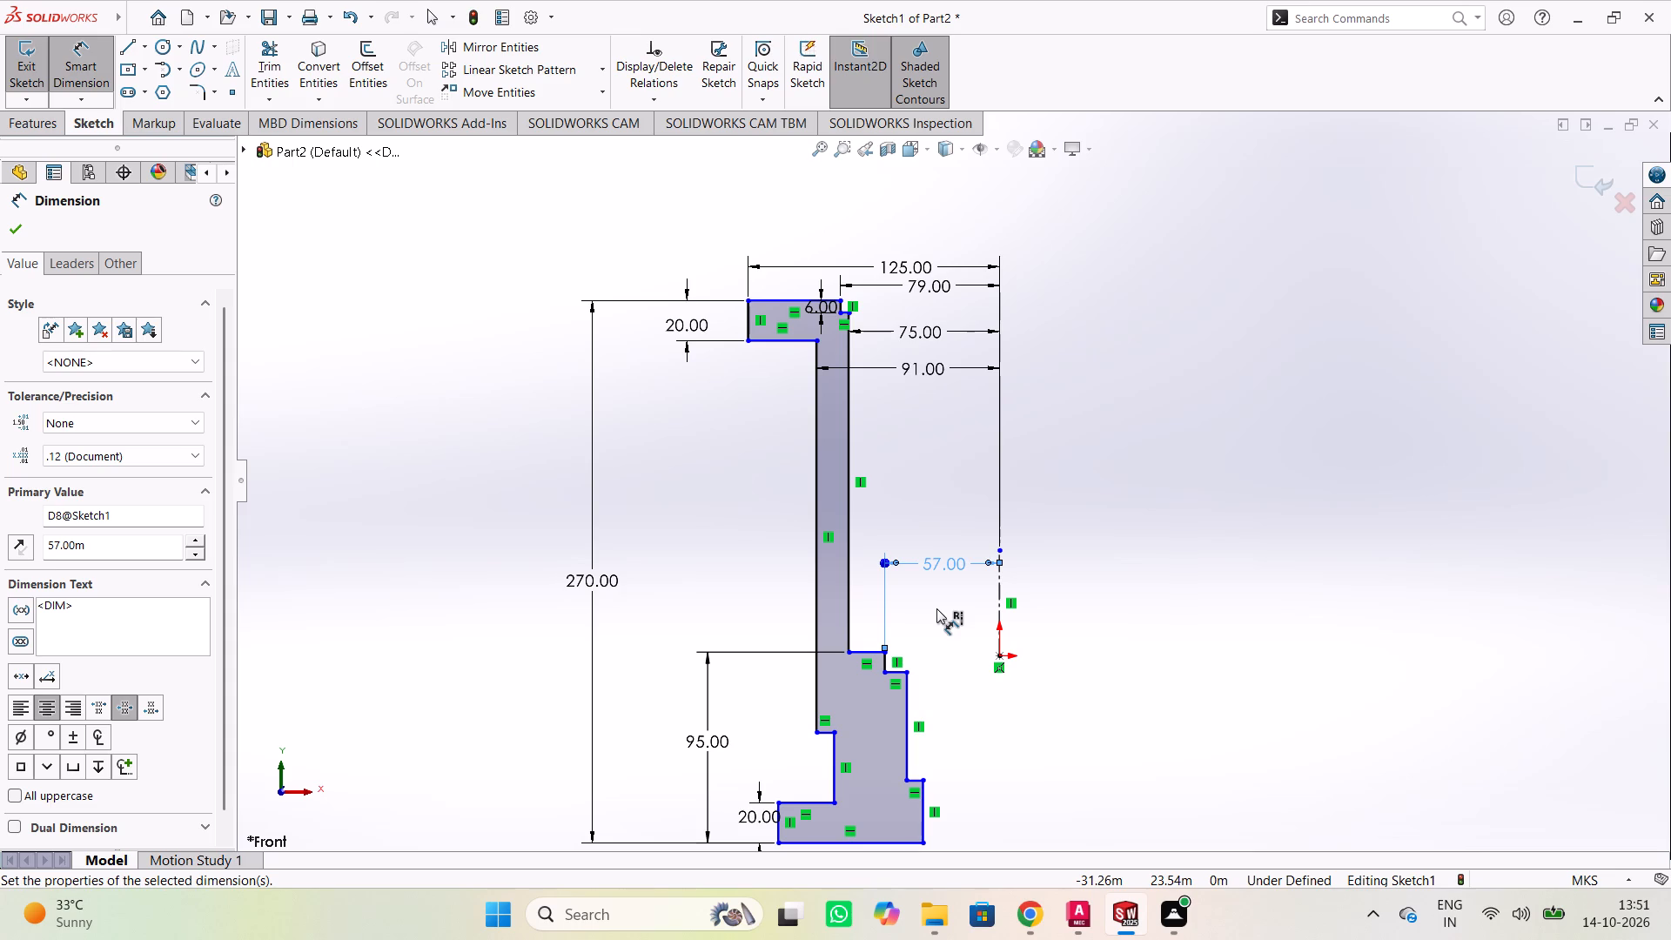
left_click(936, 608)
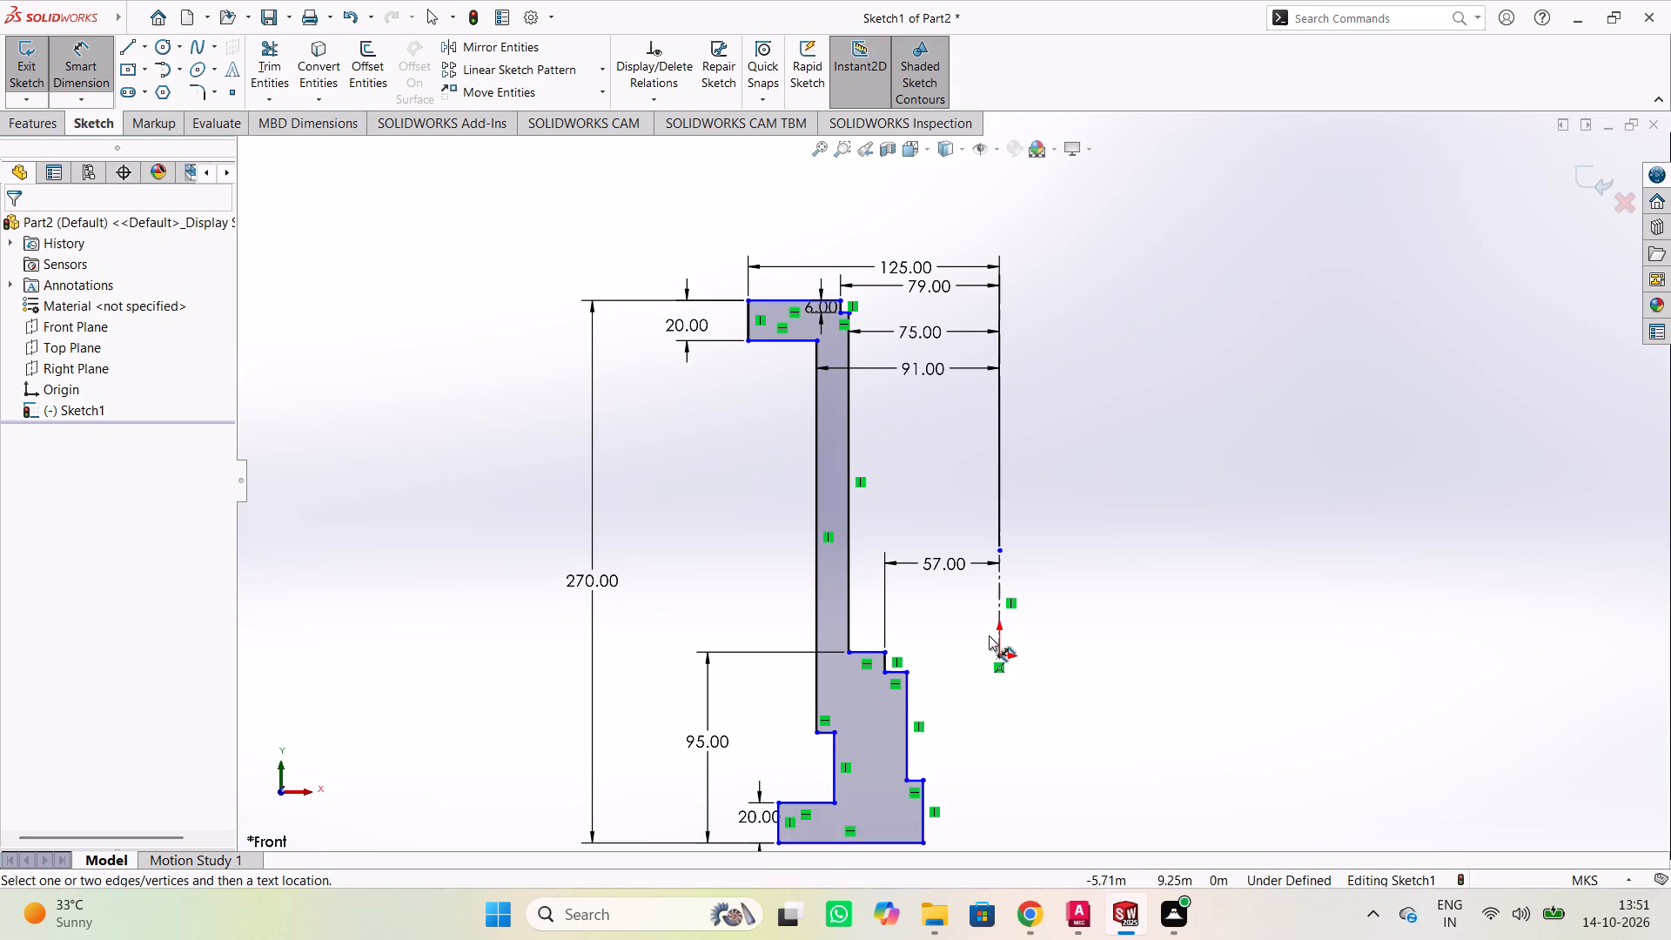
Dimension the lower section's long inner vertical edge, just below the uppermost step, at 46 m from the centerline.
scroll(983, 617, "up", 2)
scroll(975, 585, "down", 4)
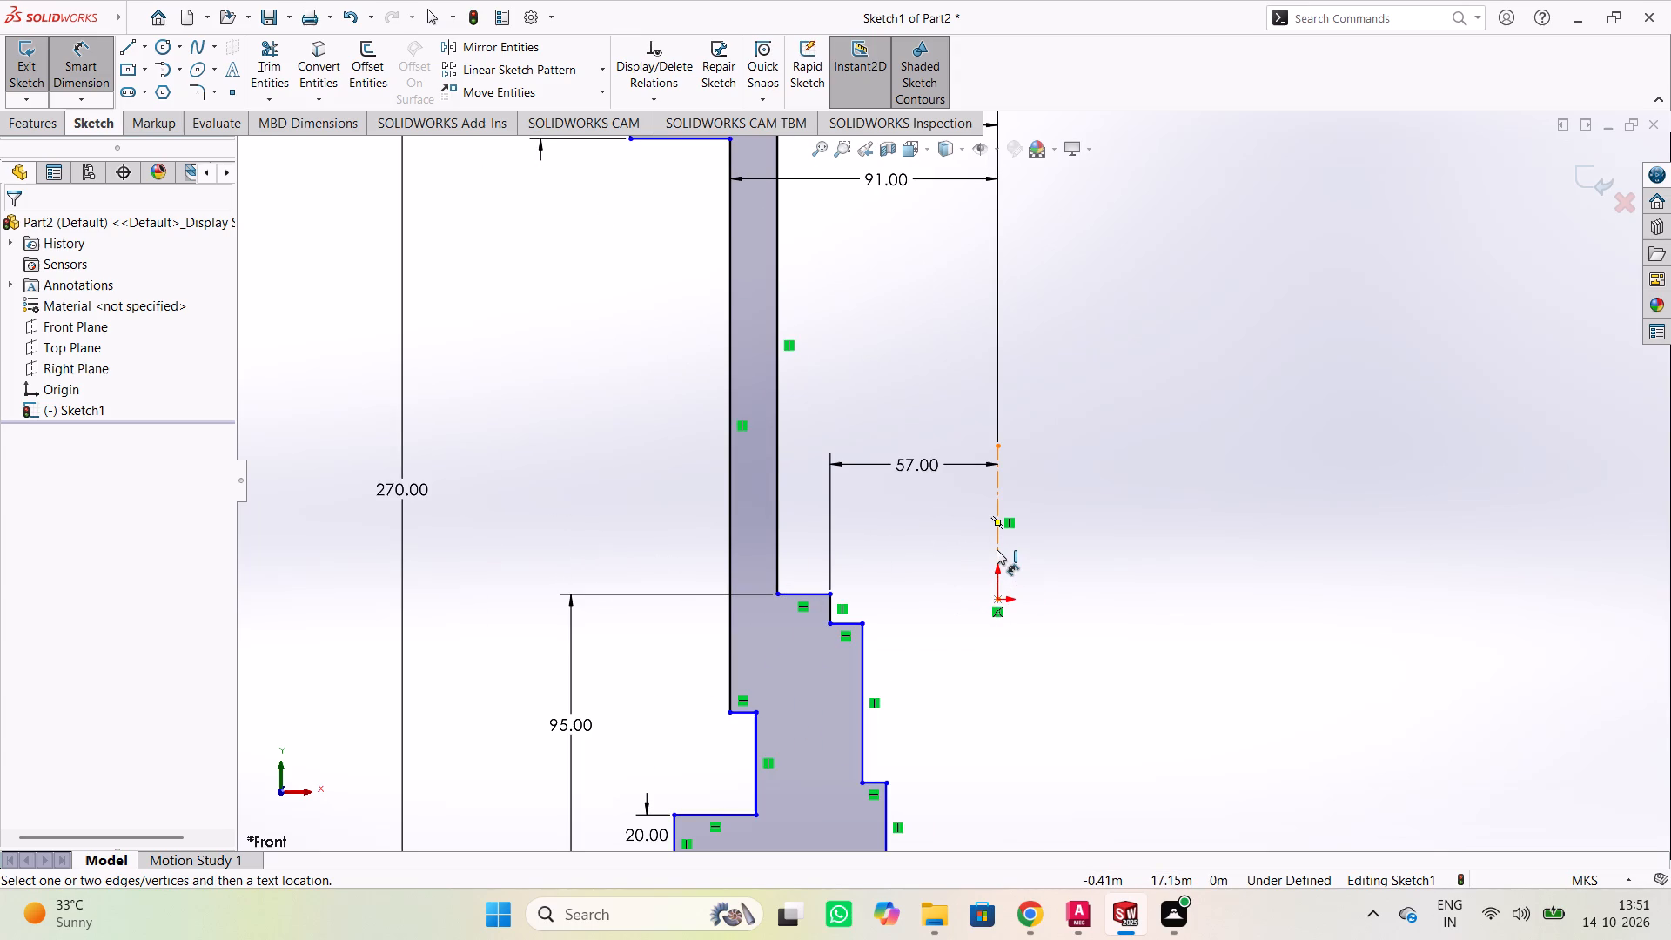
left_click(997, 549)
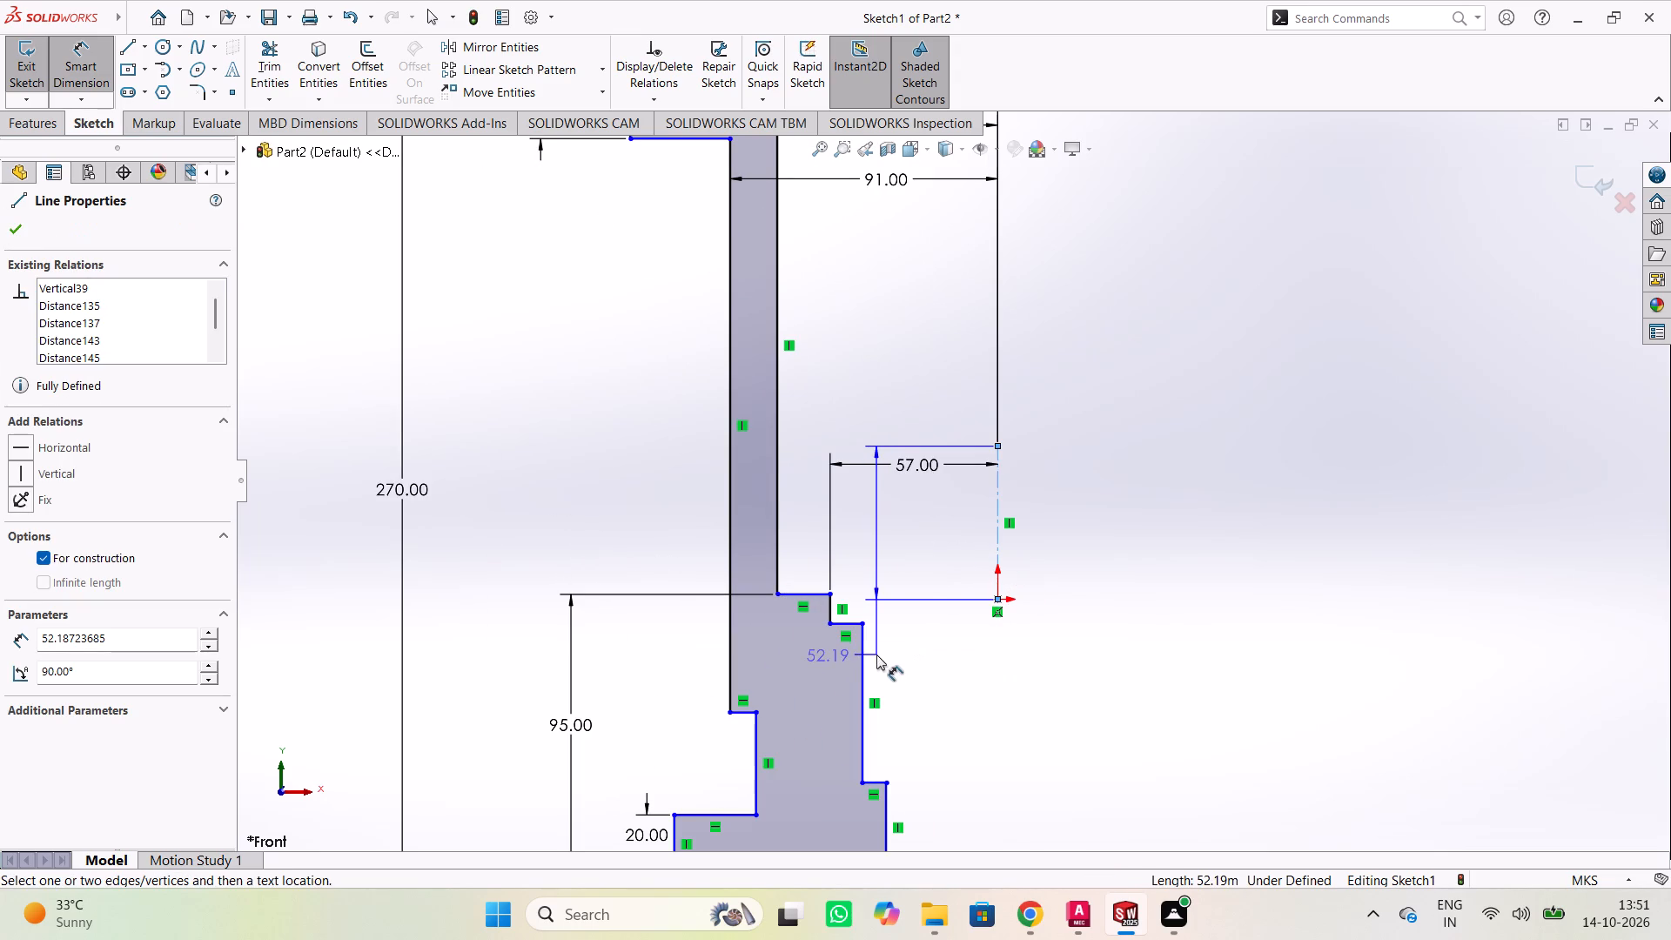
left_click(861, 653)
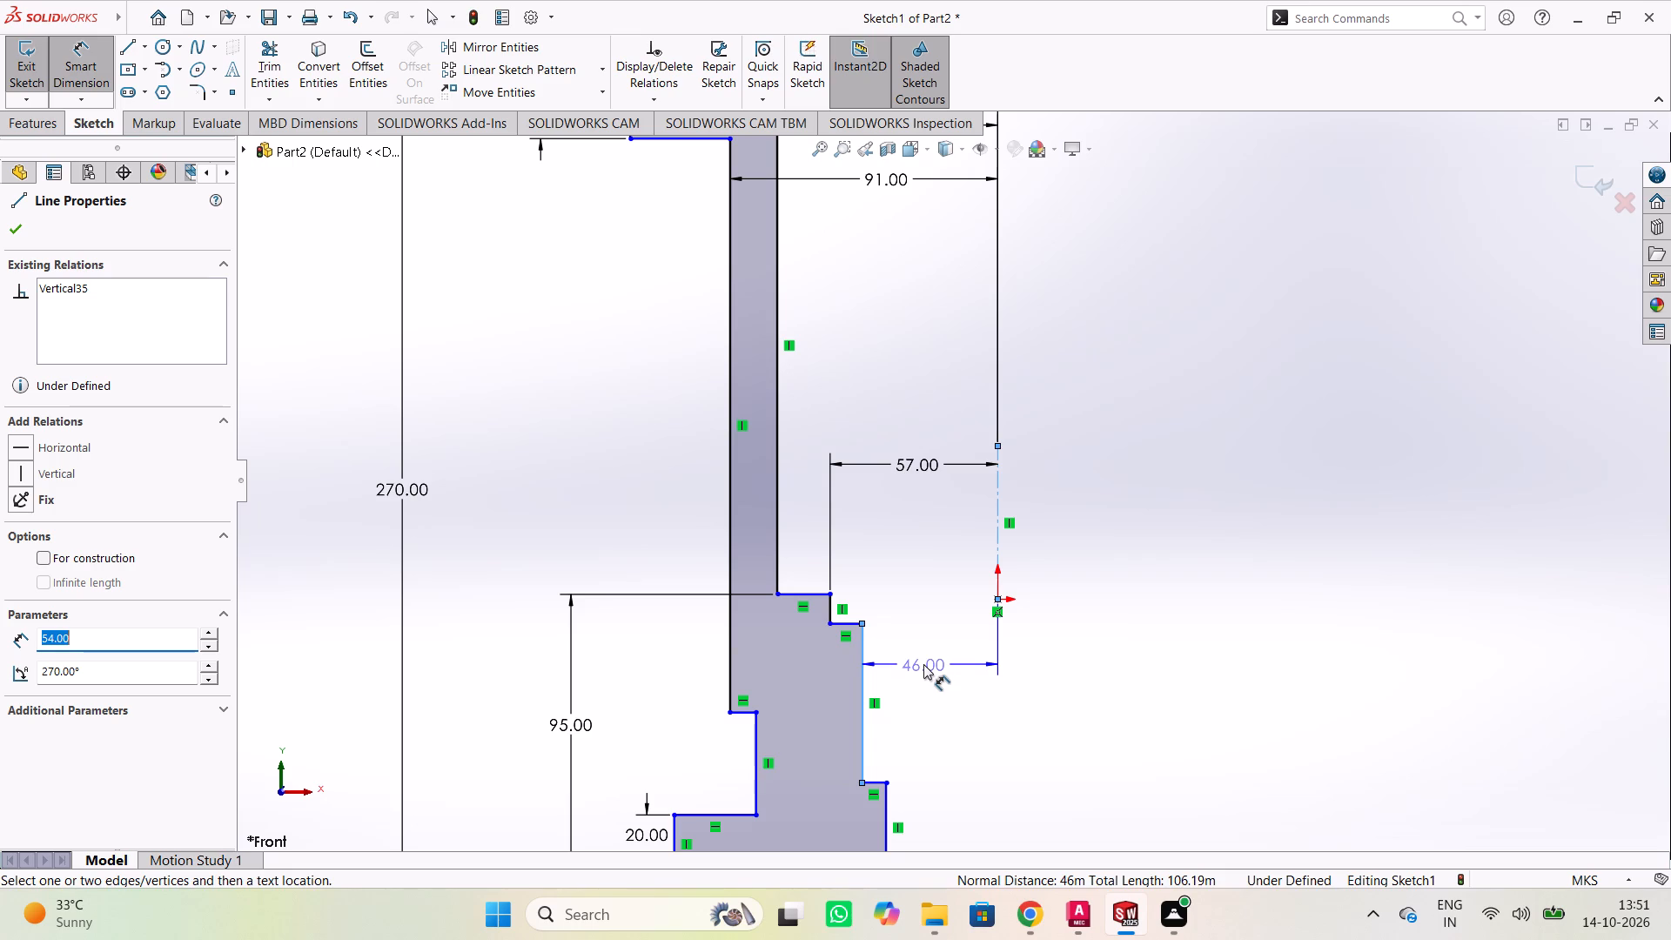
left_click(915, 666)
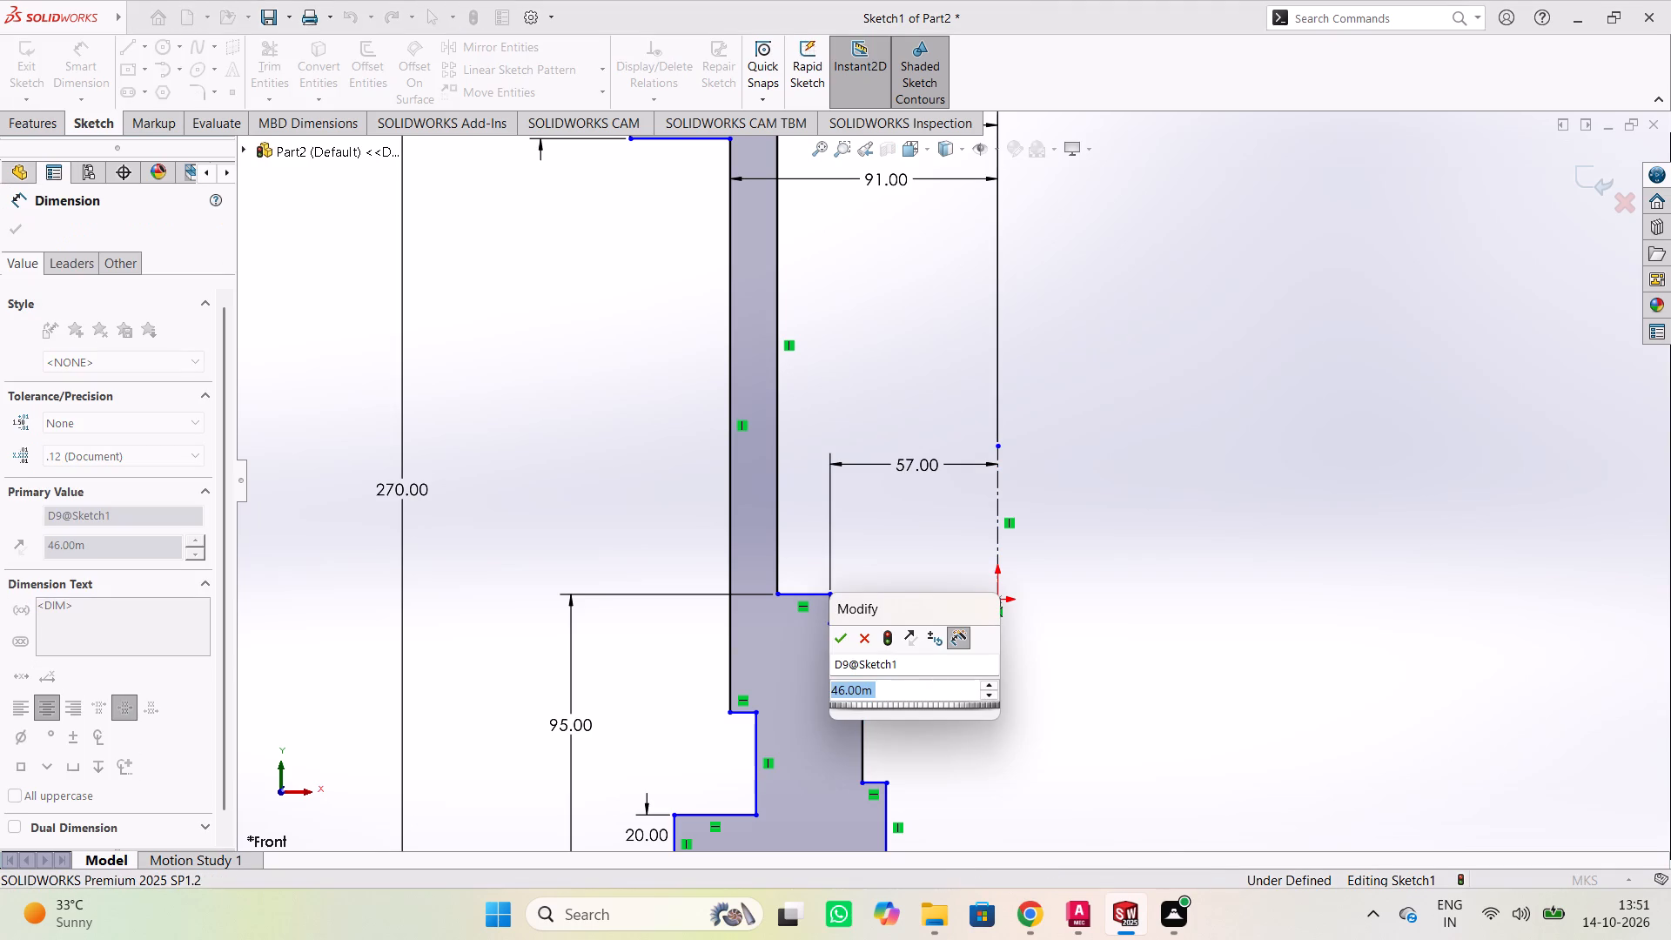
left_click(839, 647)
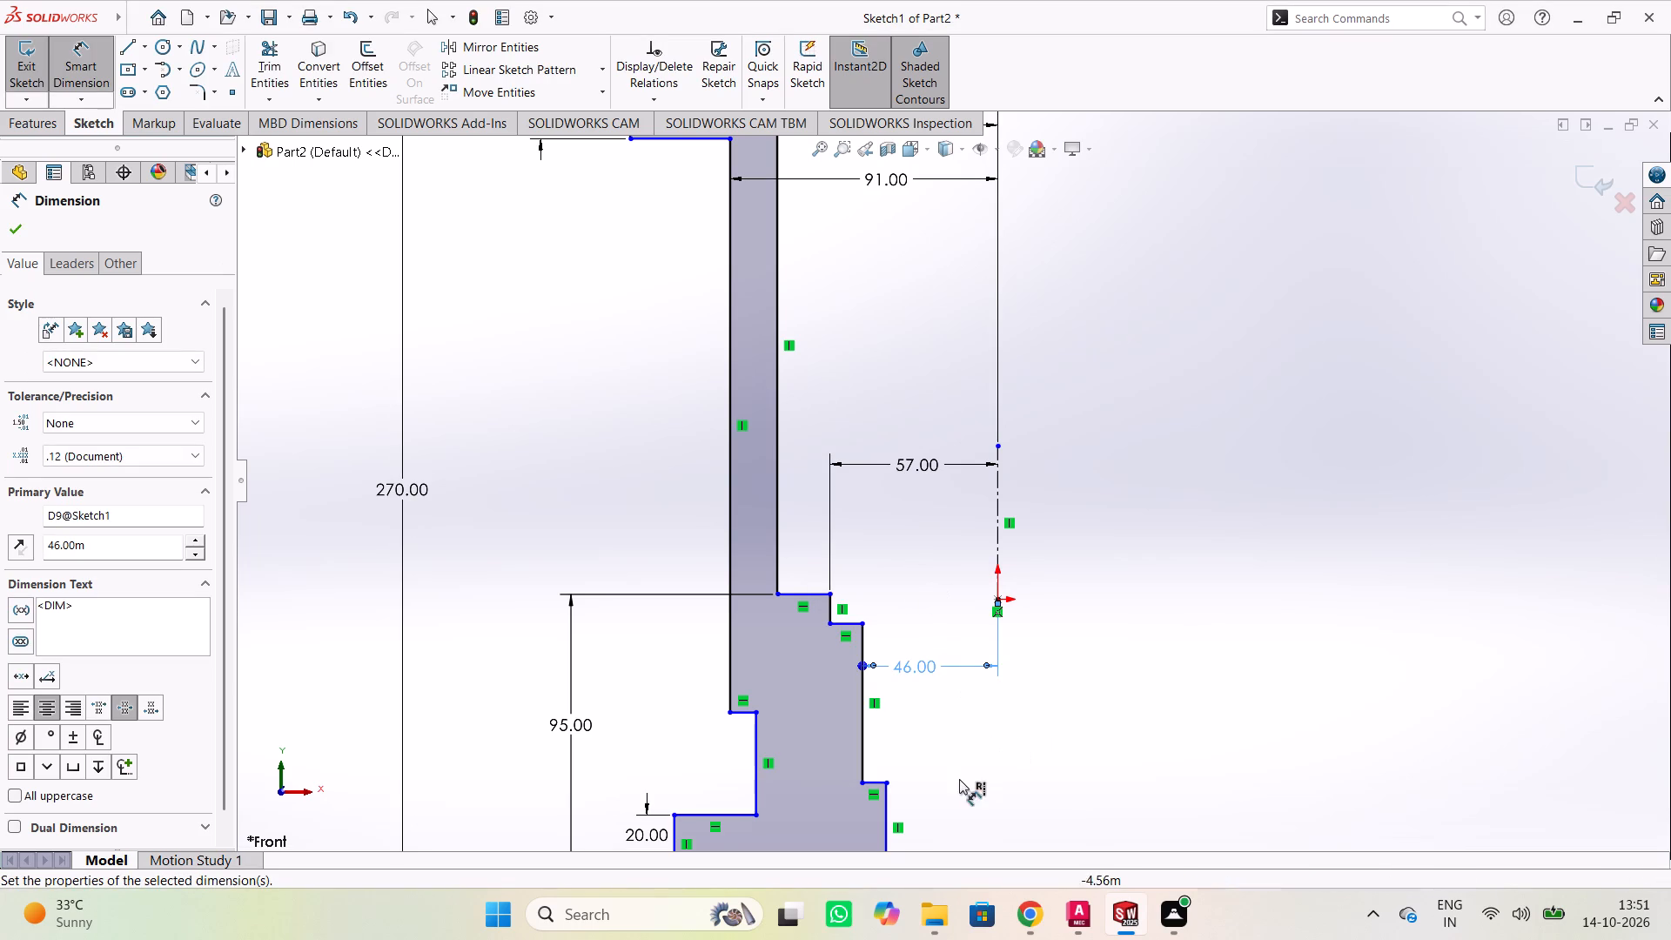
Dimension the lowest inner vertical edge, beside the bottom flange, at 38 m from the centerline.
left_click(886, 796)
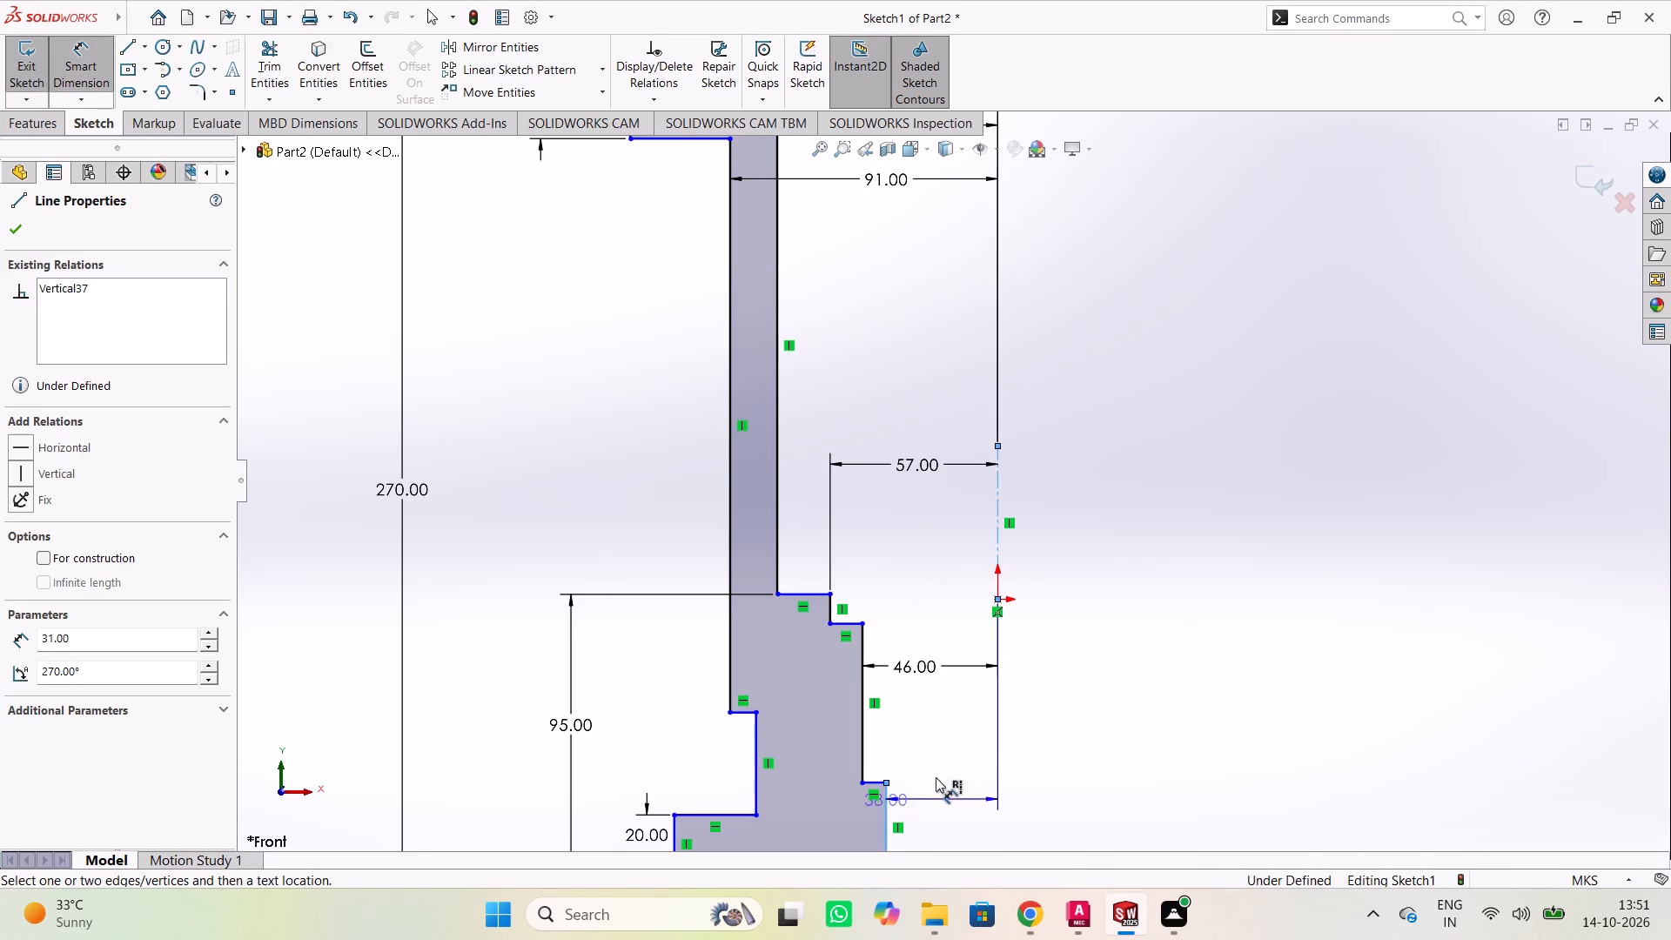
left_click(954, 830)
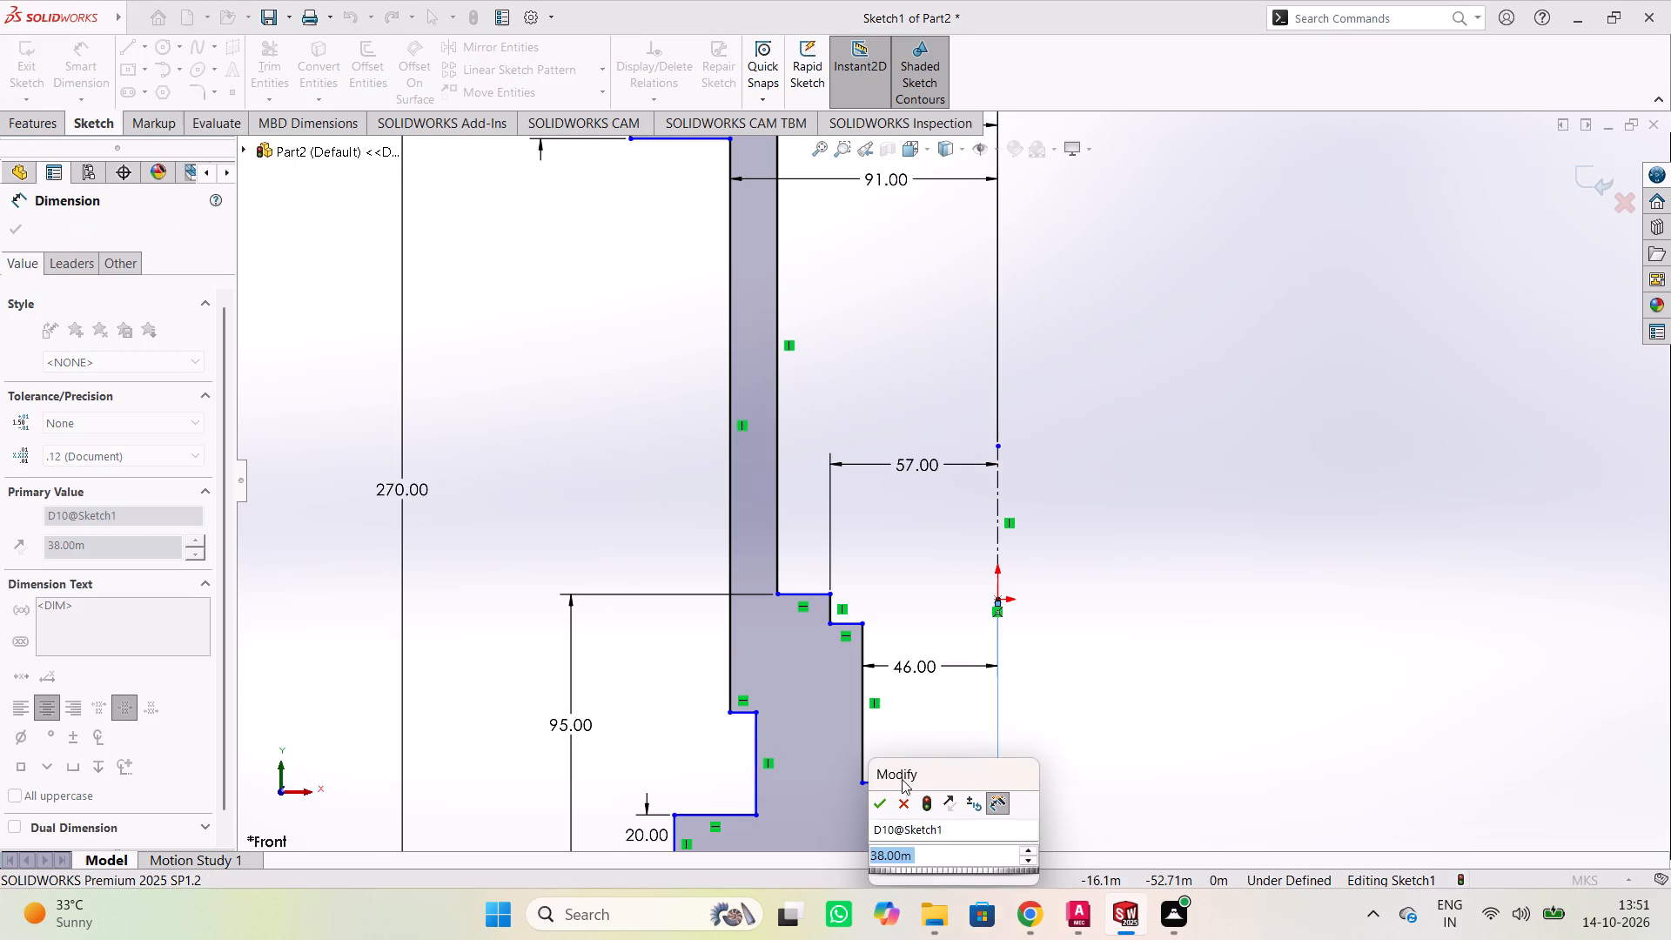
left_click(876, 802)
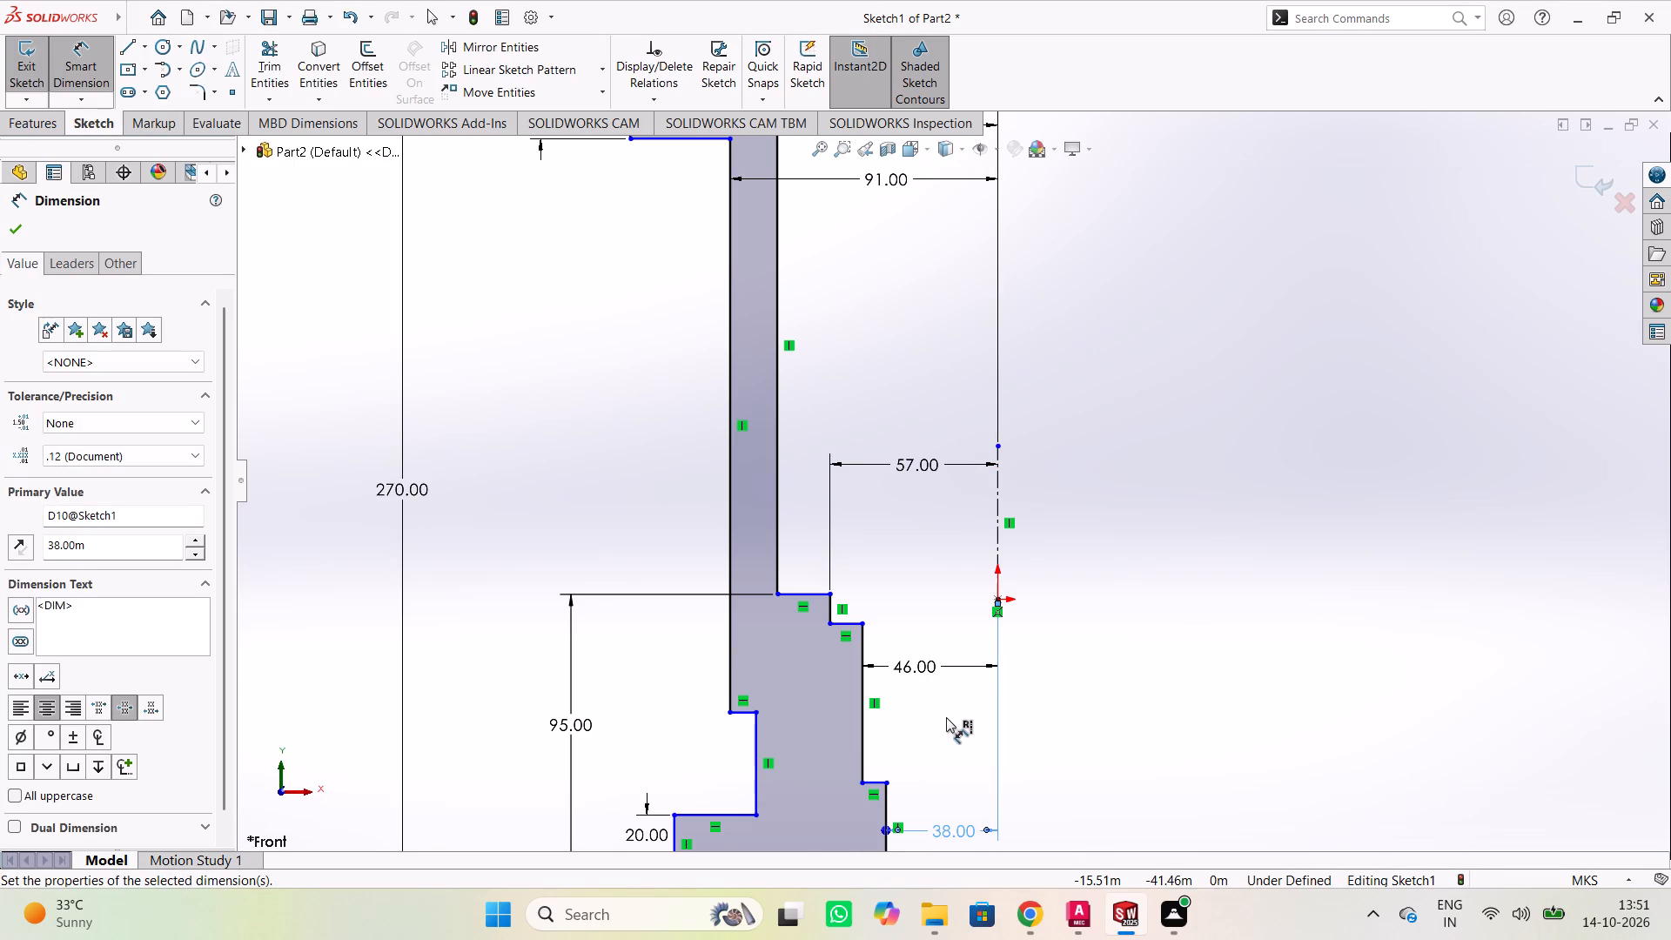
Dimension the outer vertical line just above the bottom flange at 62 m (124/2) from the centerline.
left_click(755, 742)
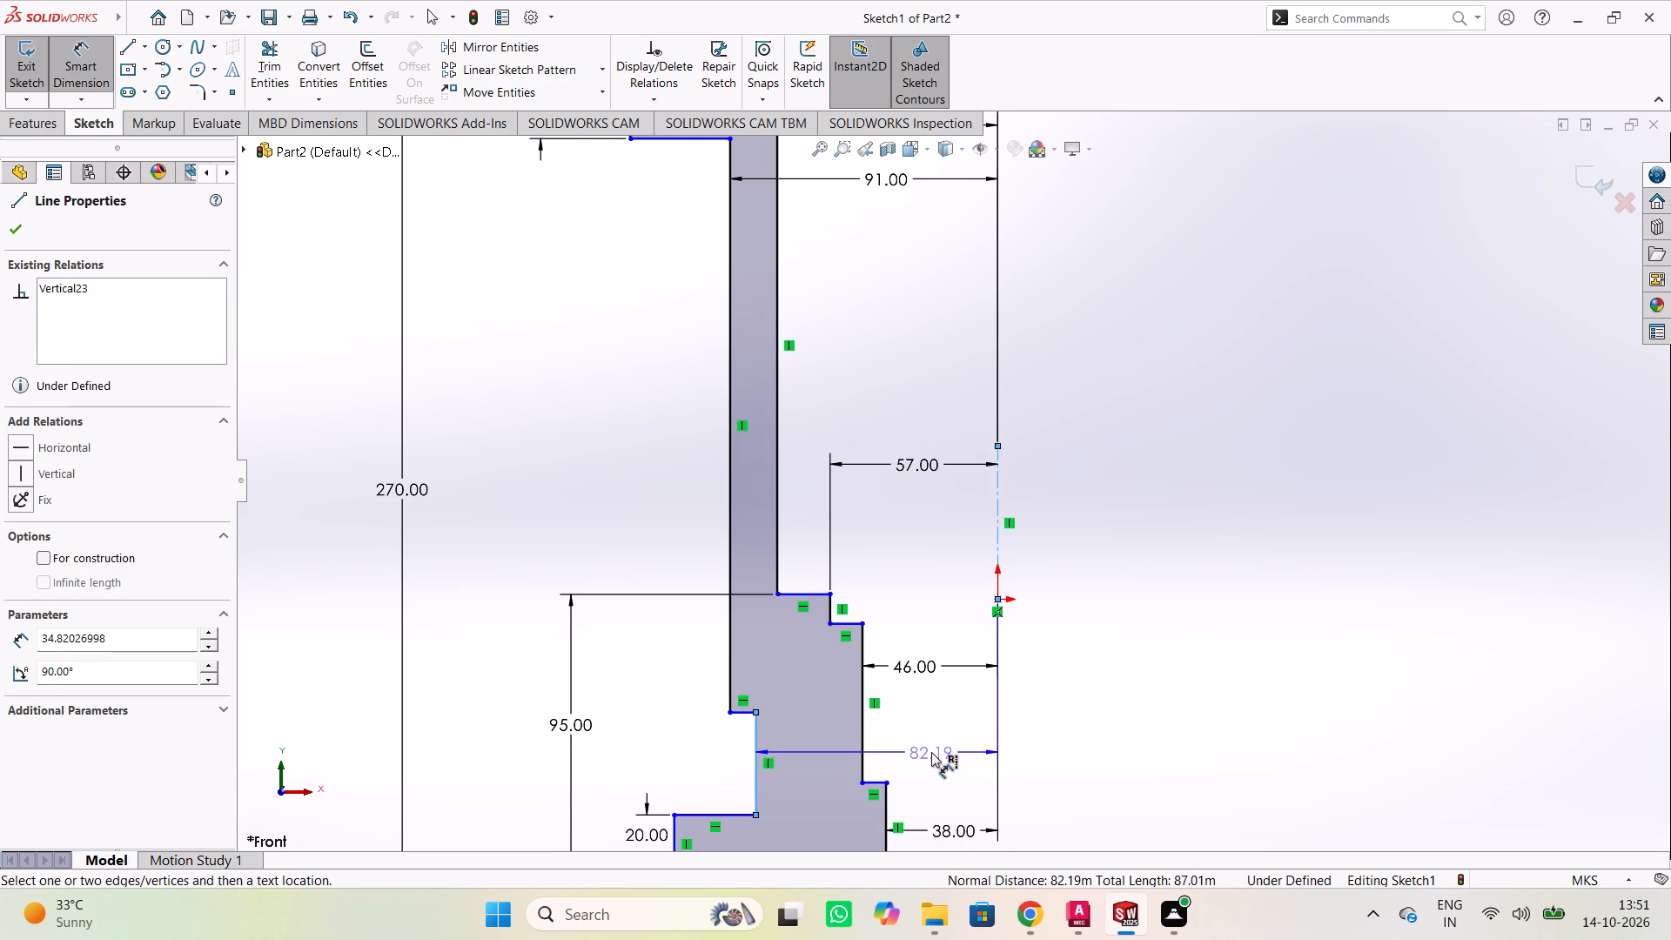
left_click(931, 752)
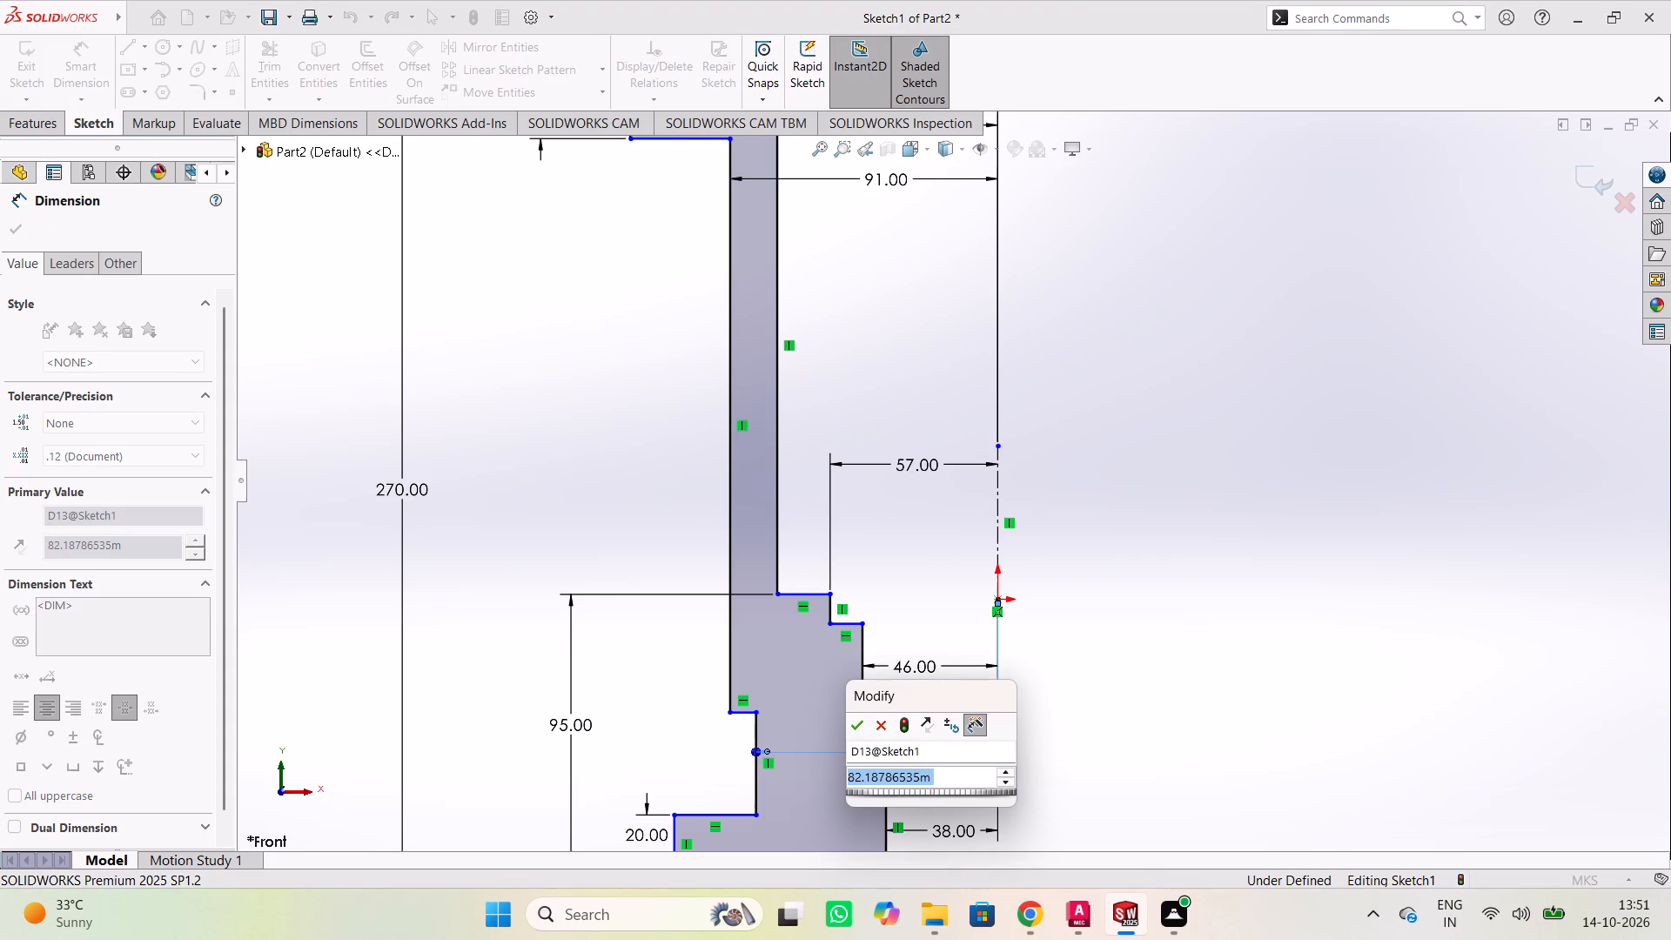
type("124/2")
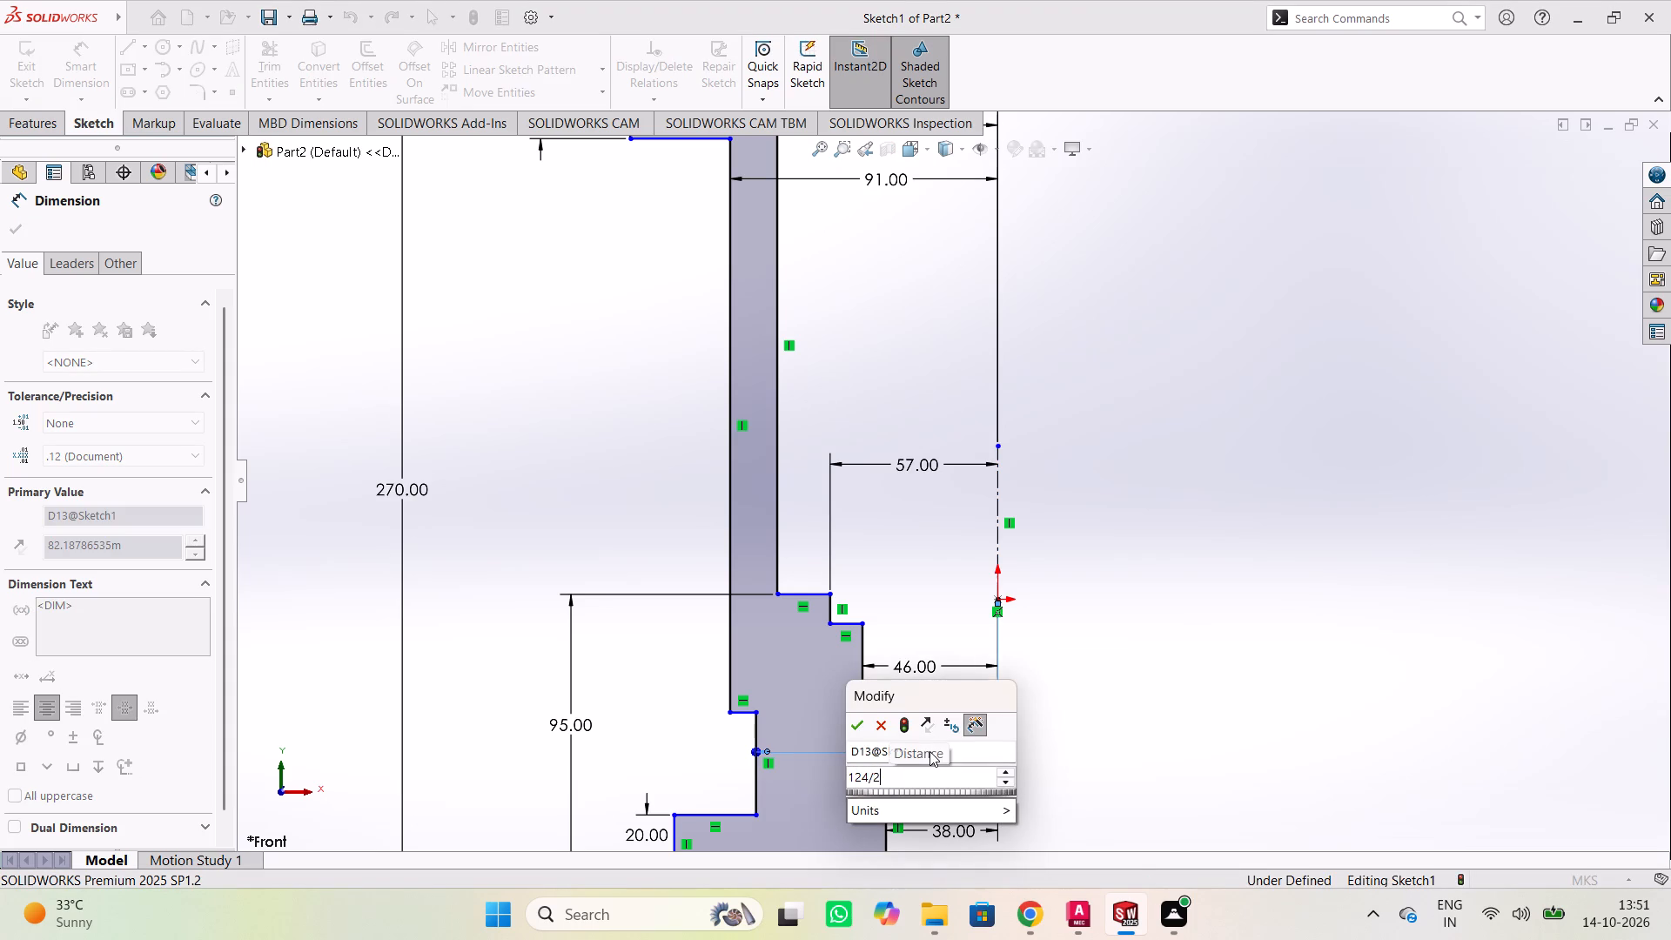
key("Return")
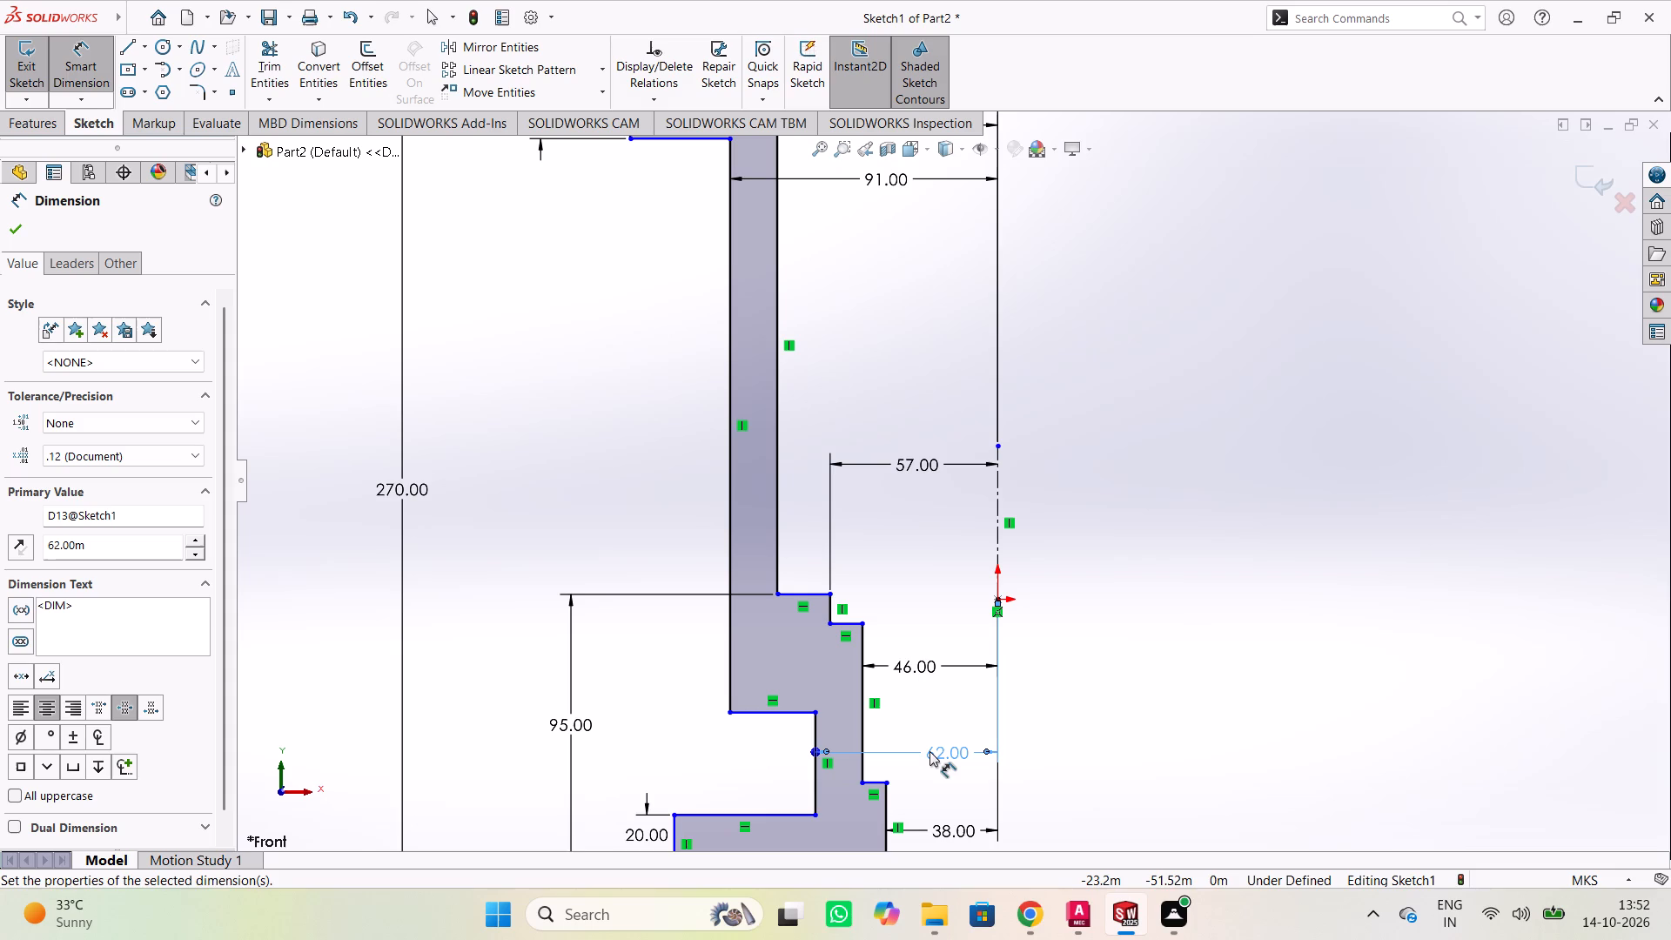
Dimension the length of the bottom flange's lower horizontal edge as 72 m.
scroll(943, 628, "down", 3)
scroll(932, 593, "up", 3)
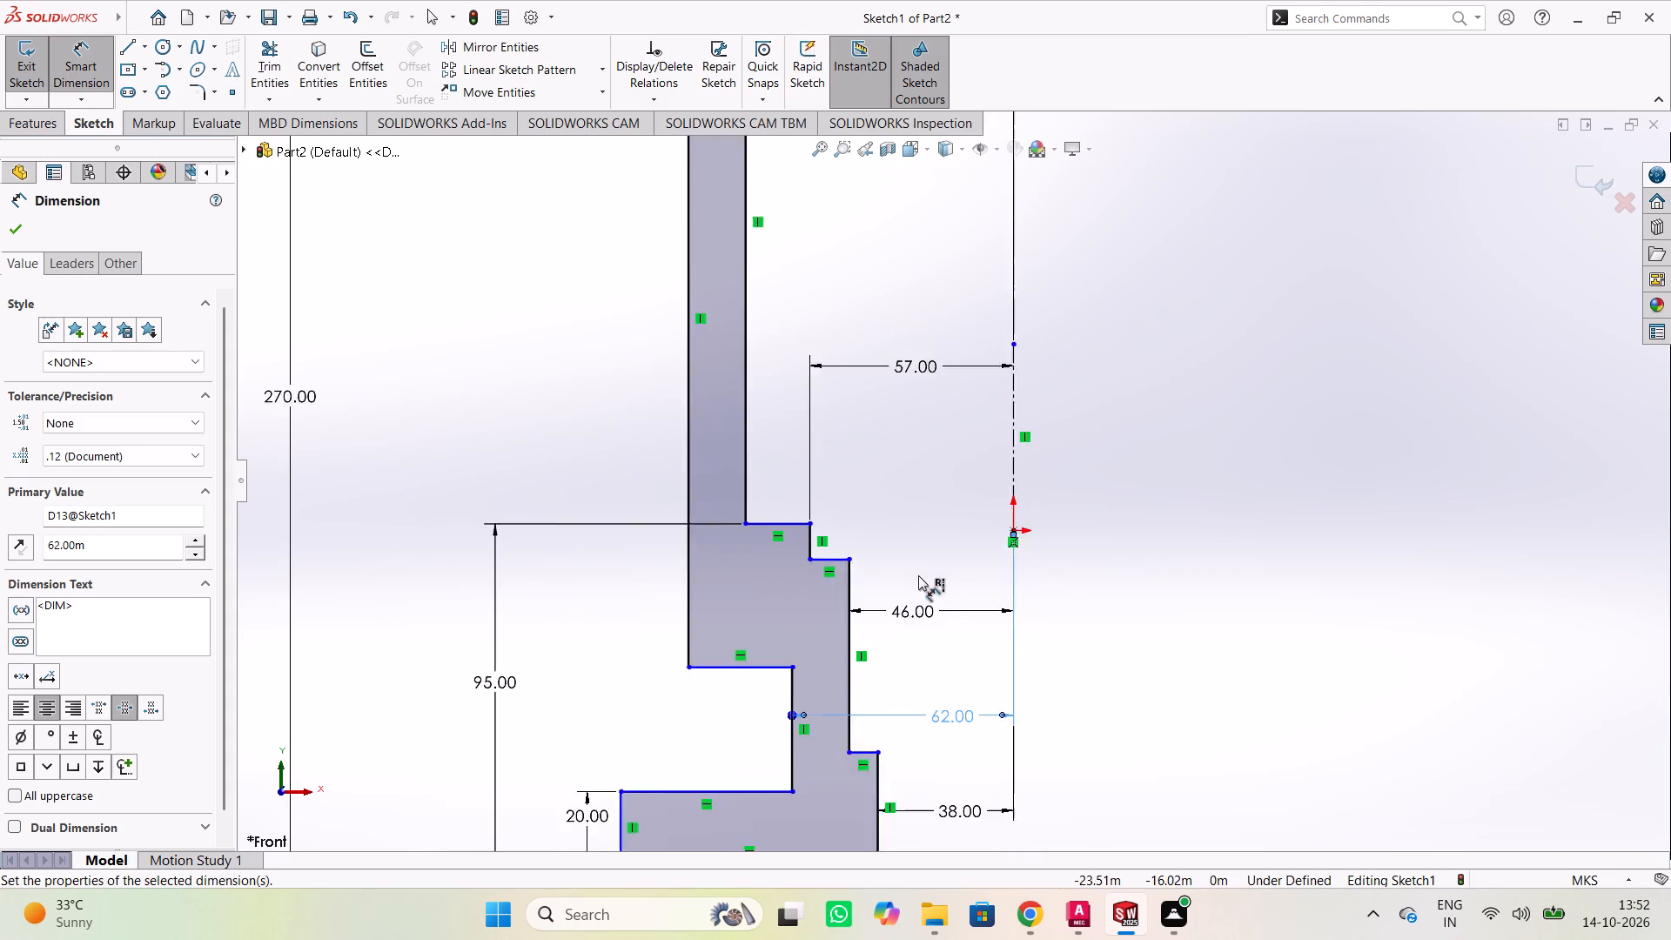
scroll(918, 560, "up", 4)
scroll(950, 472, "down", 1)
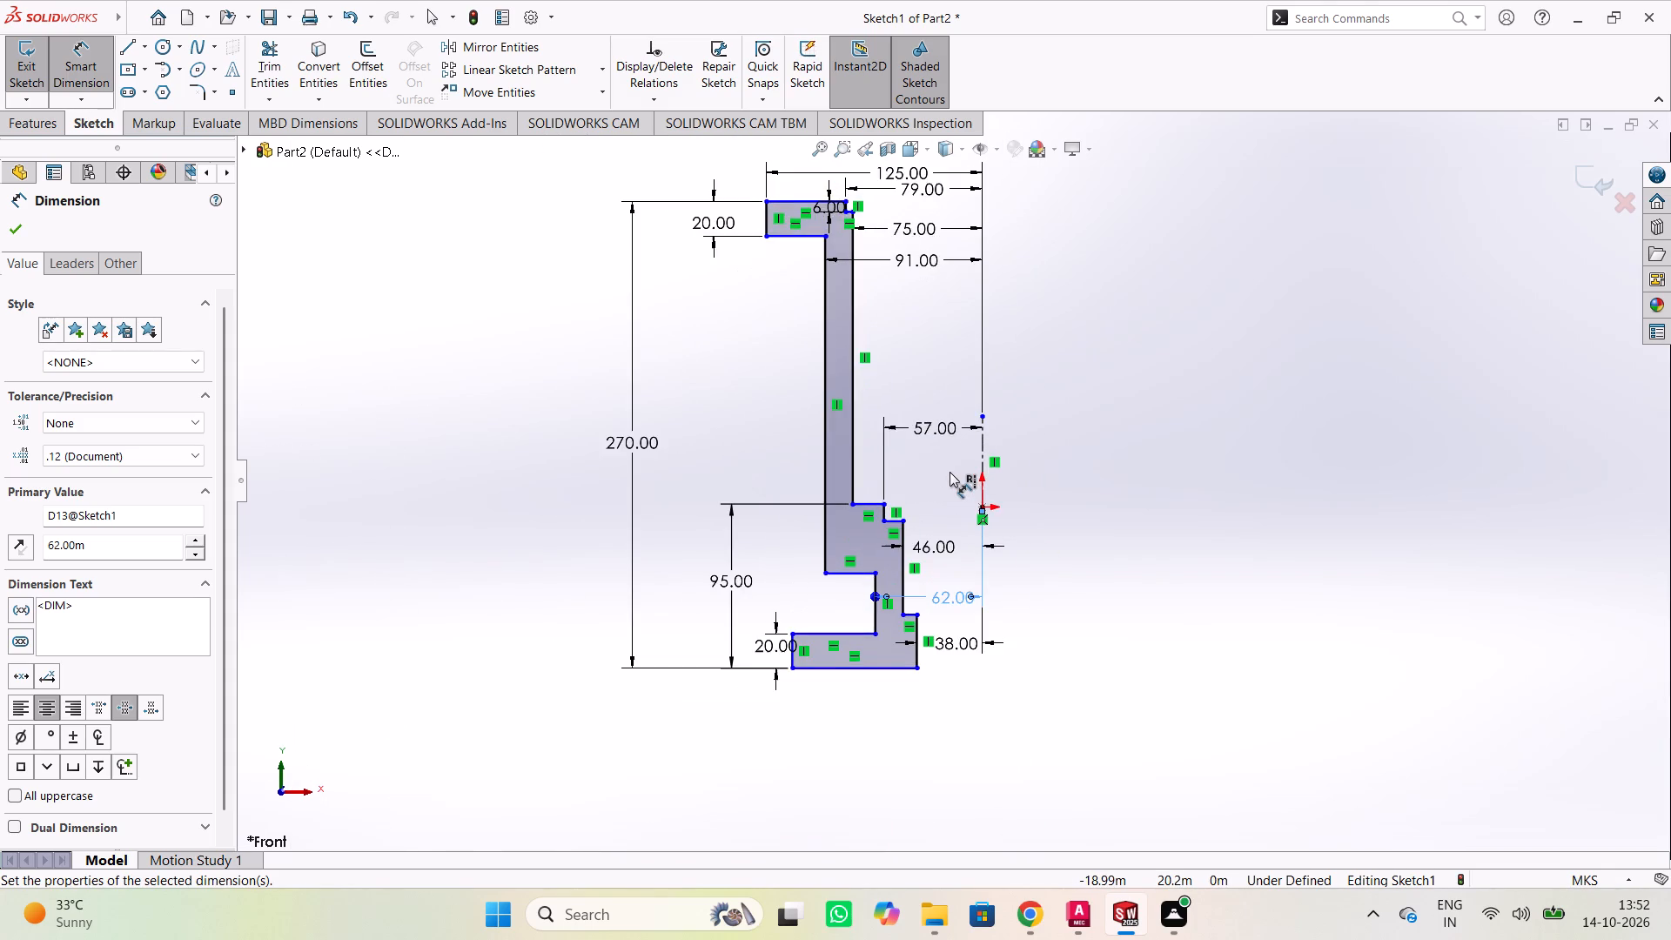
scroll(950, 472, "down", 1)
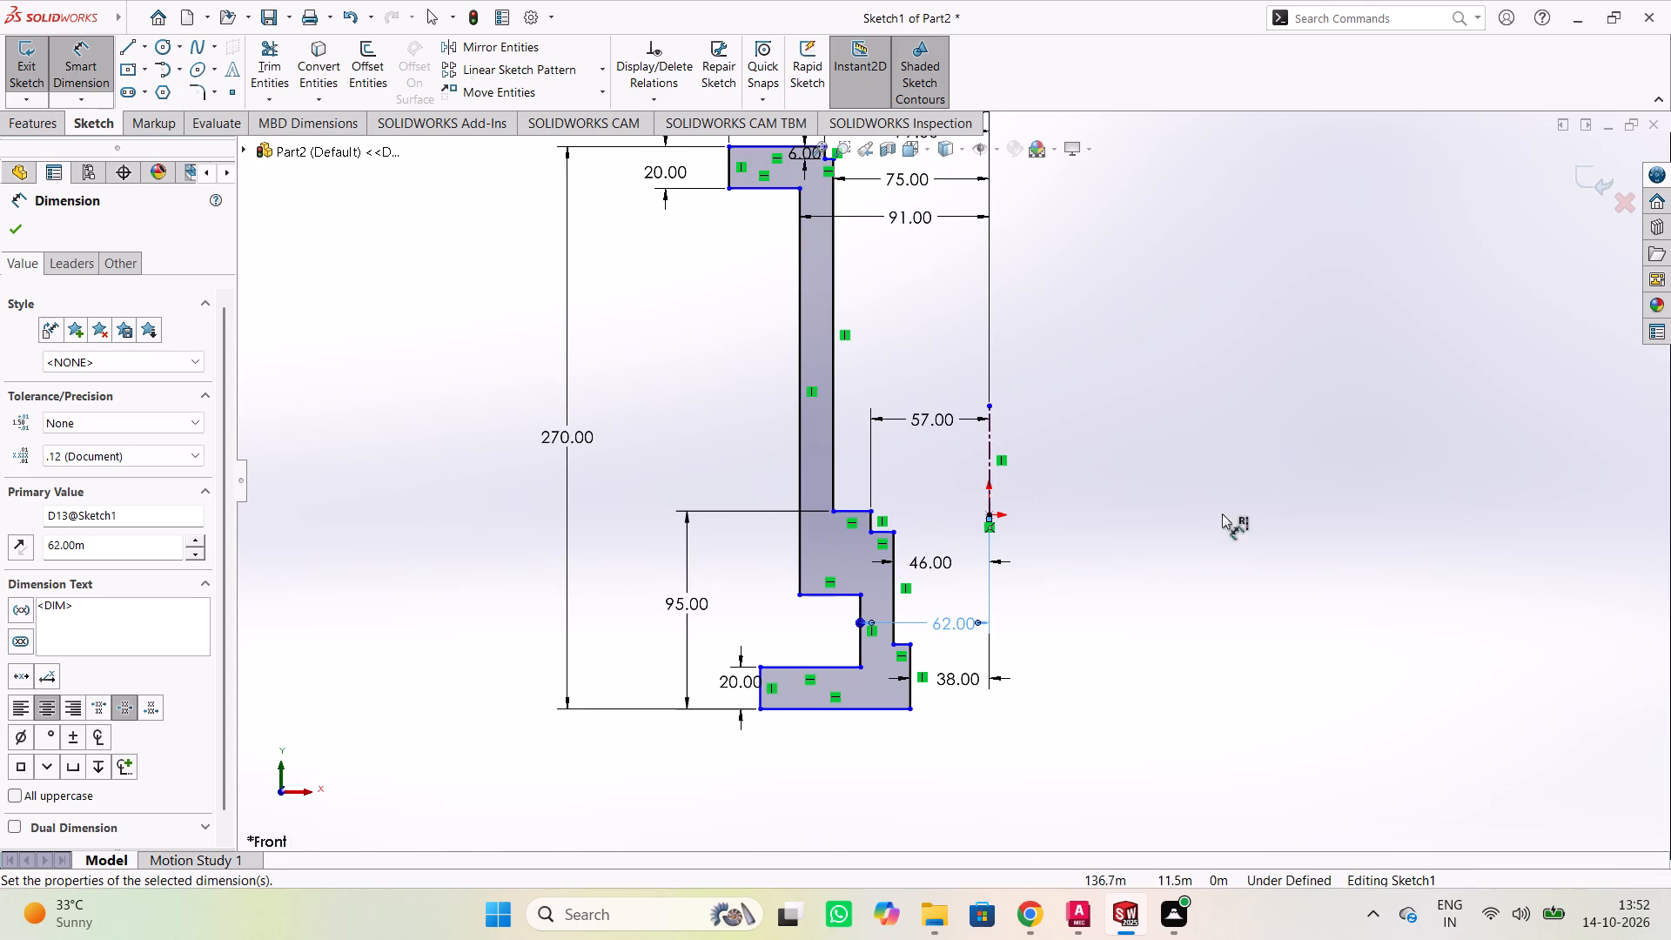
left_click(1116, 594)
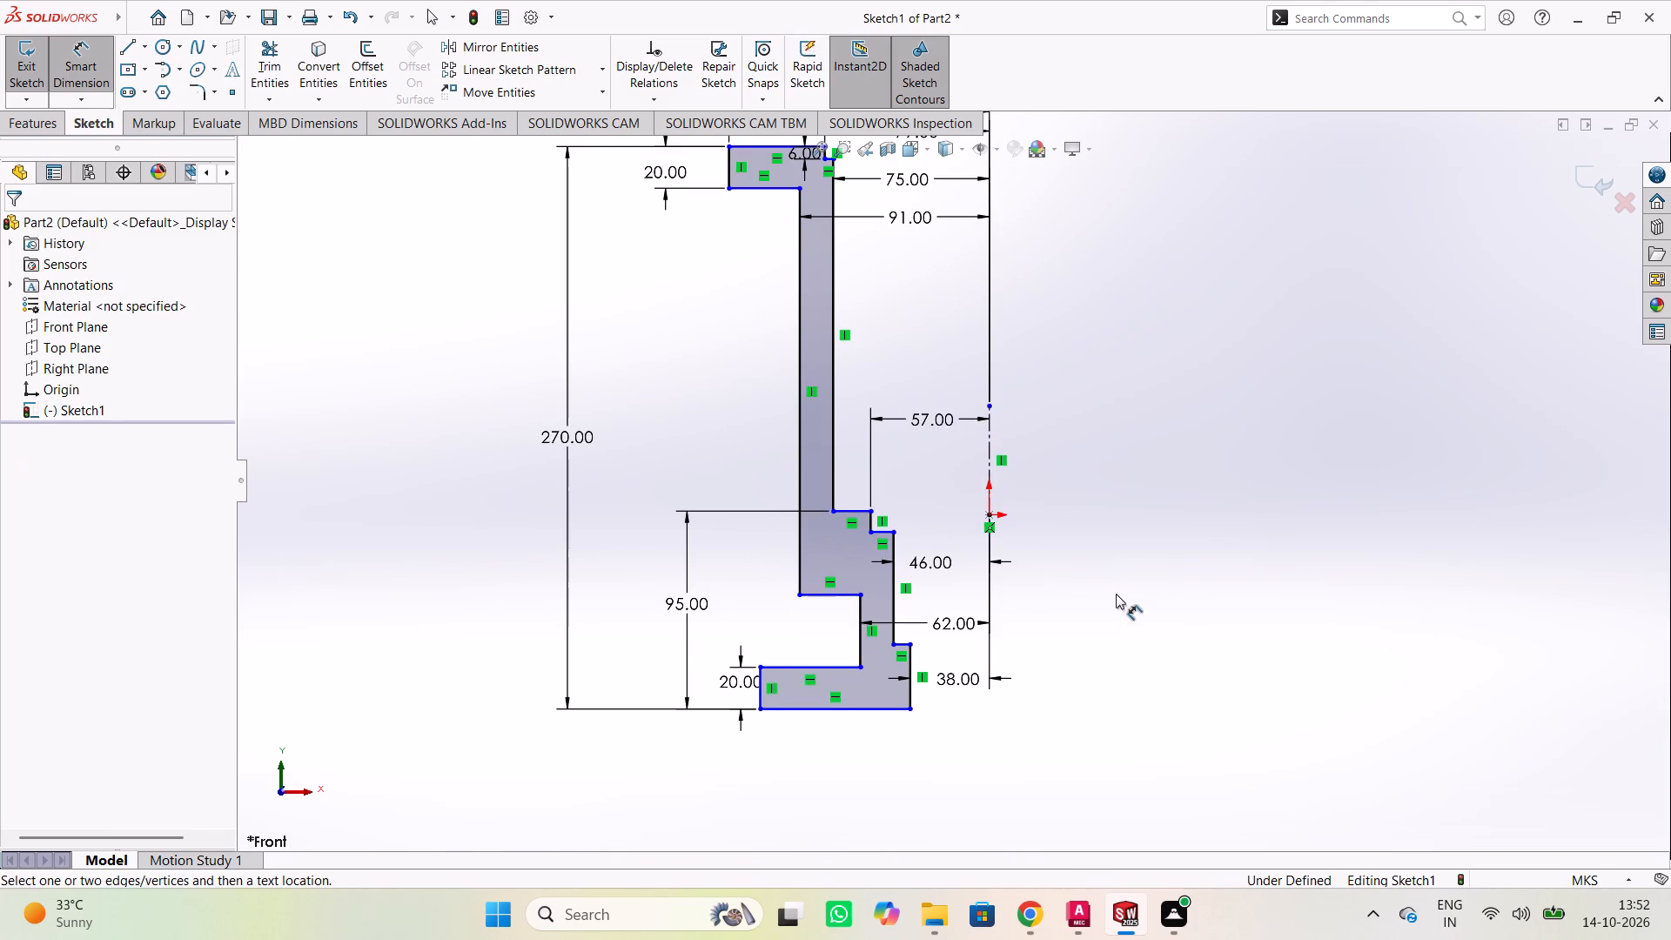
left_click(845, 712)
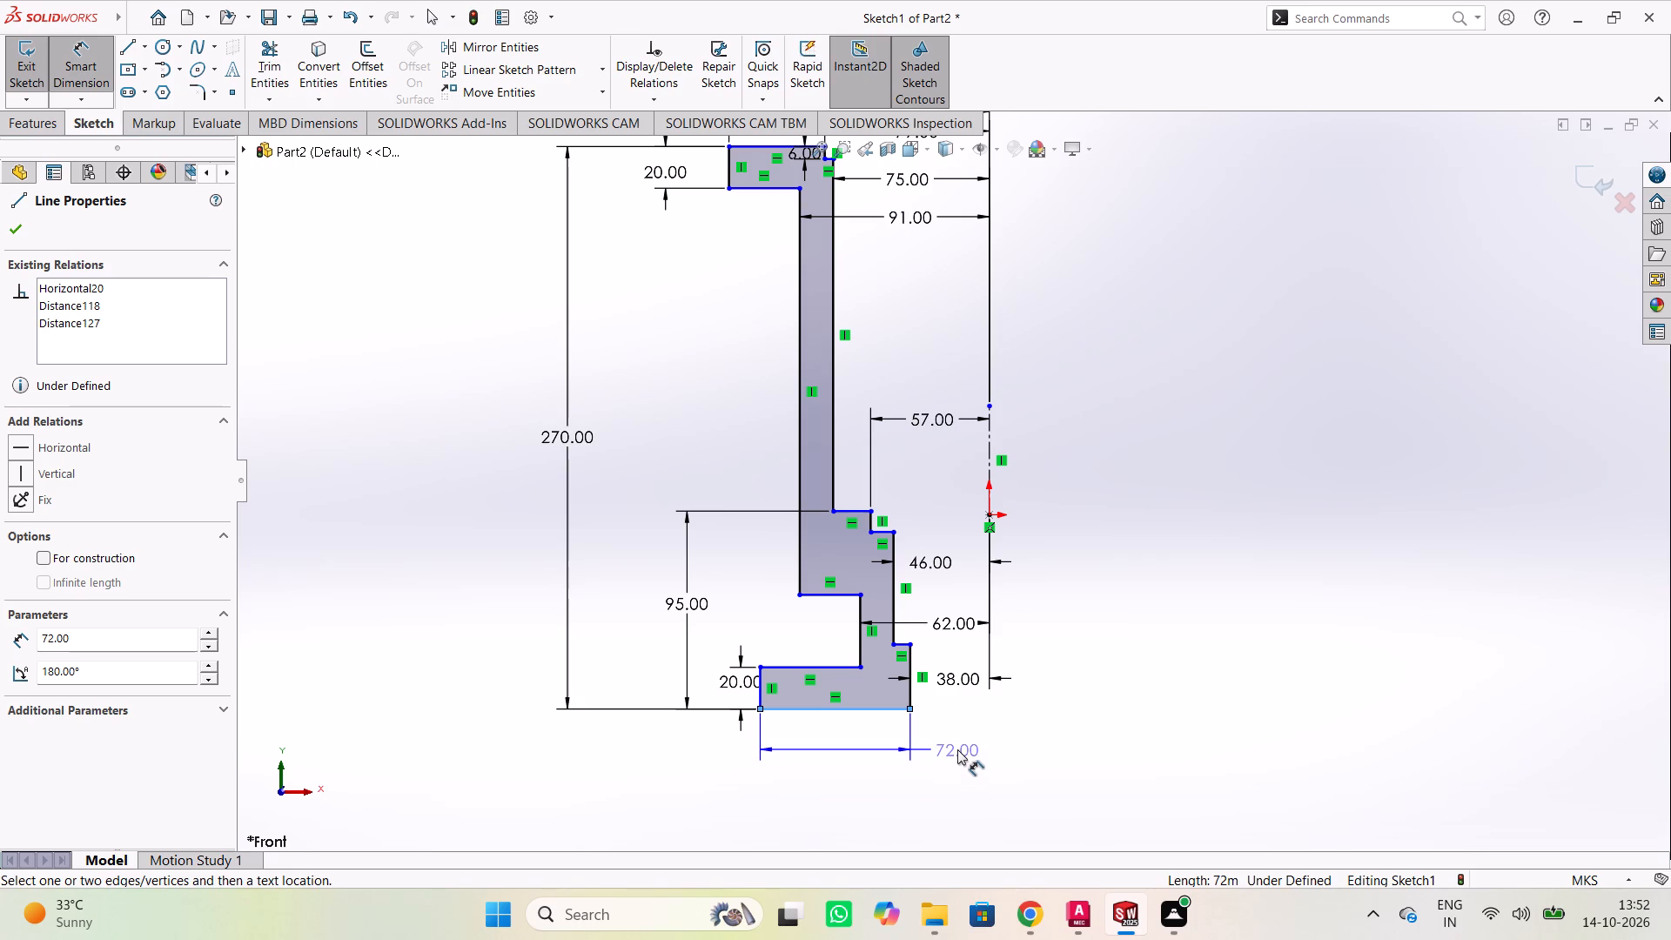
left_click(839, 742)
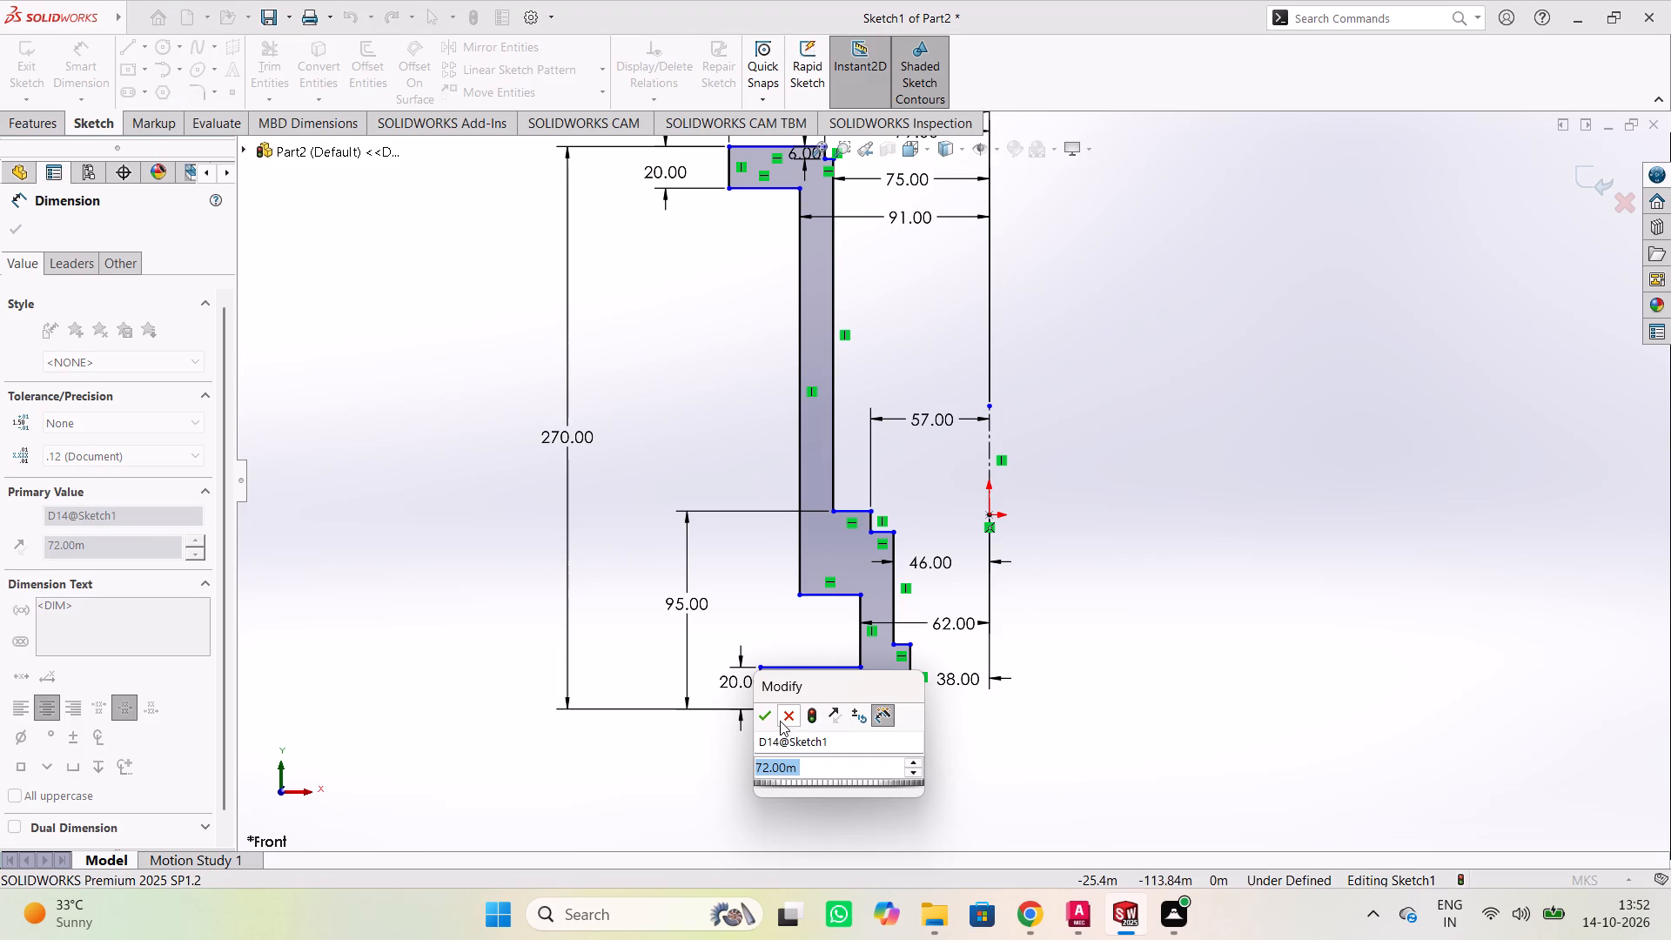
left_click(775, 715)
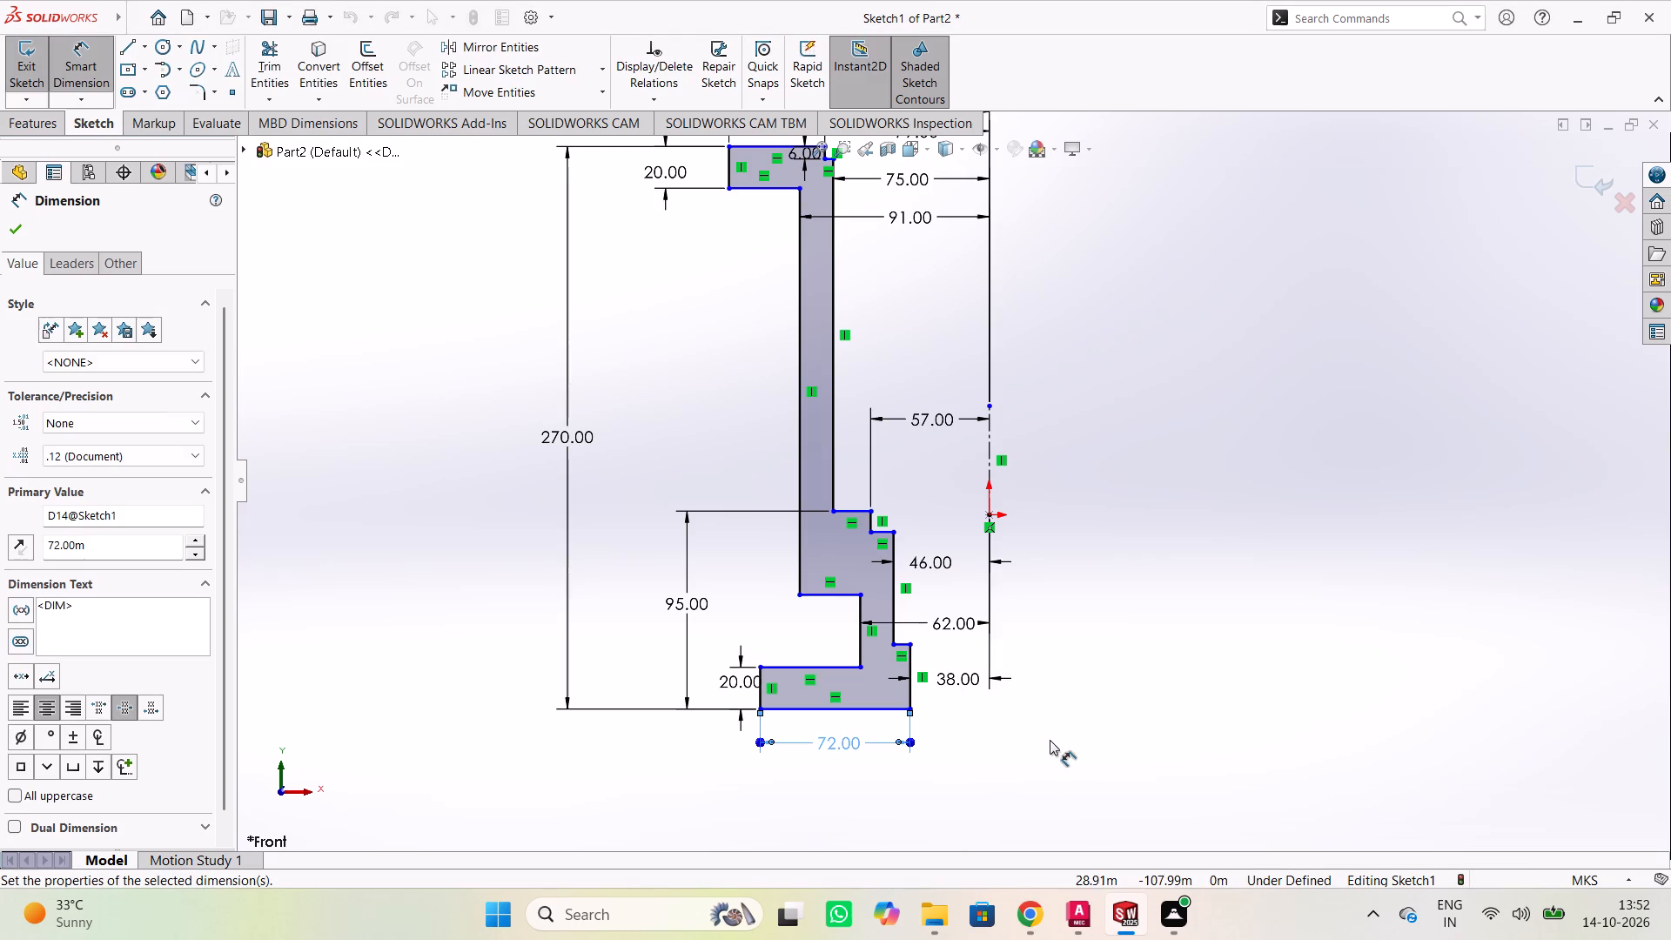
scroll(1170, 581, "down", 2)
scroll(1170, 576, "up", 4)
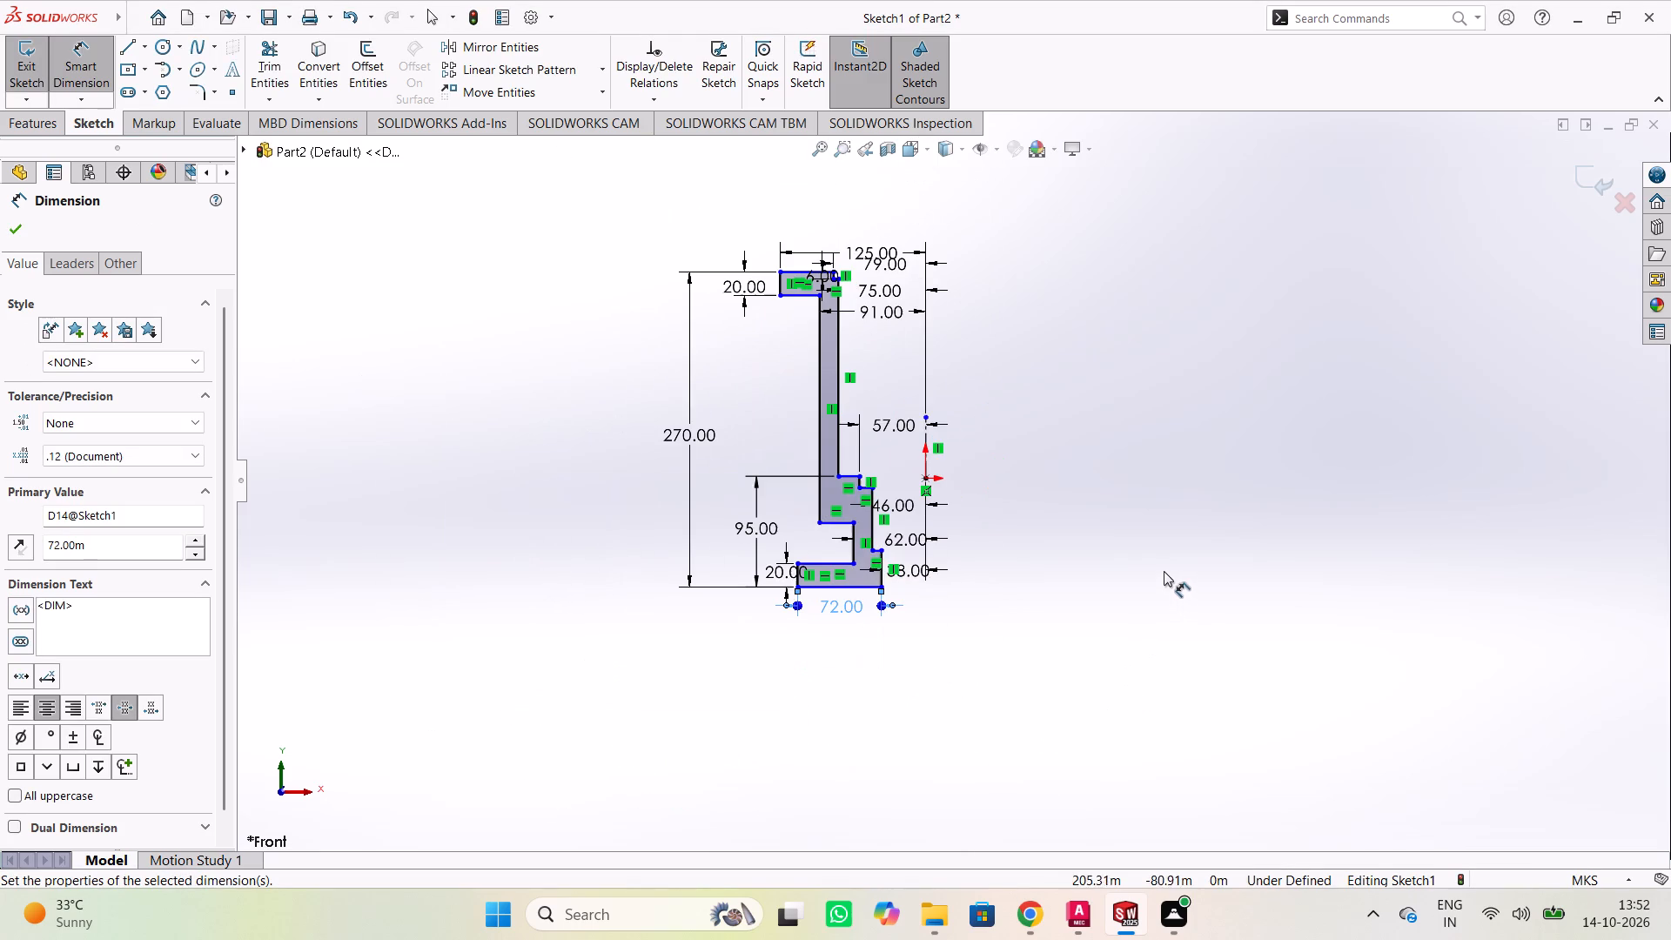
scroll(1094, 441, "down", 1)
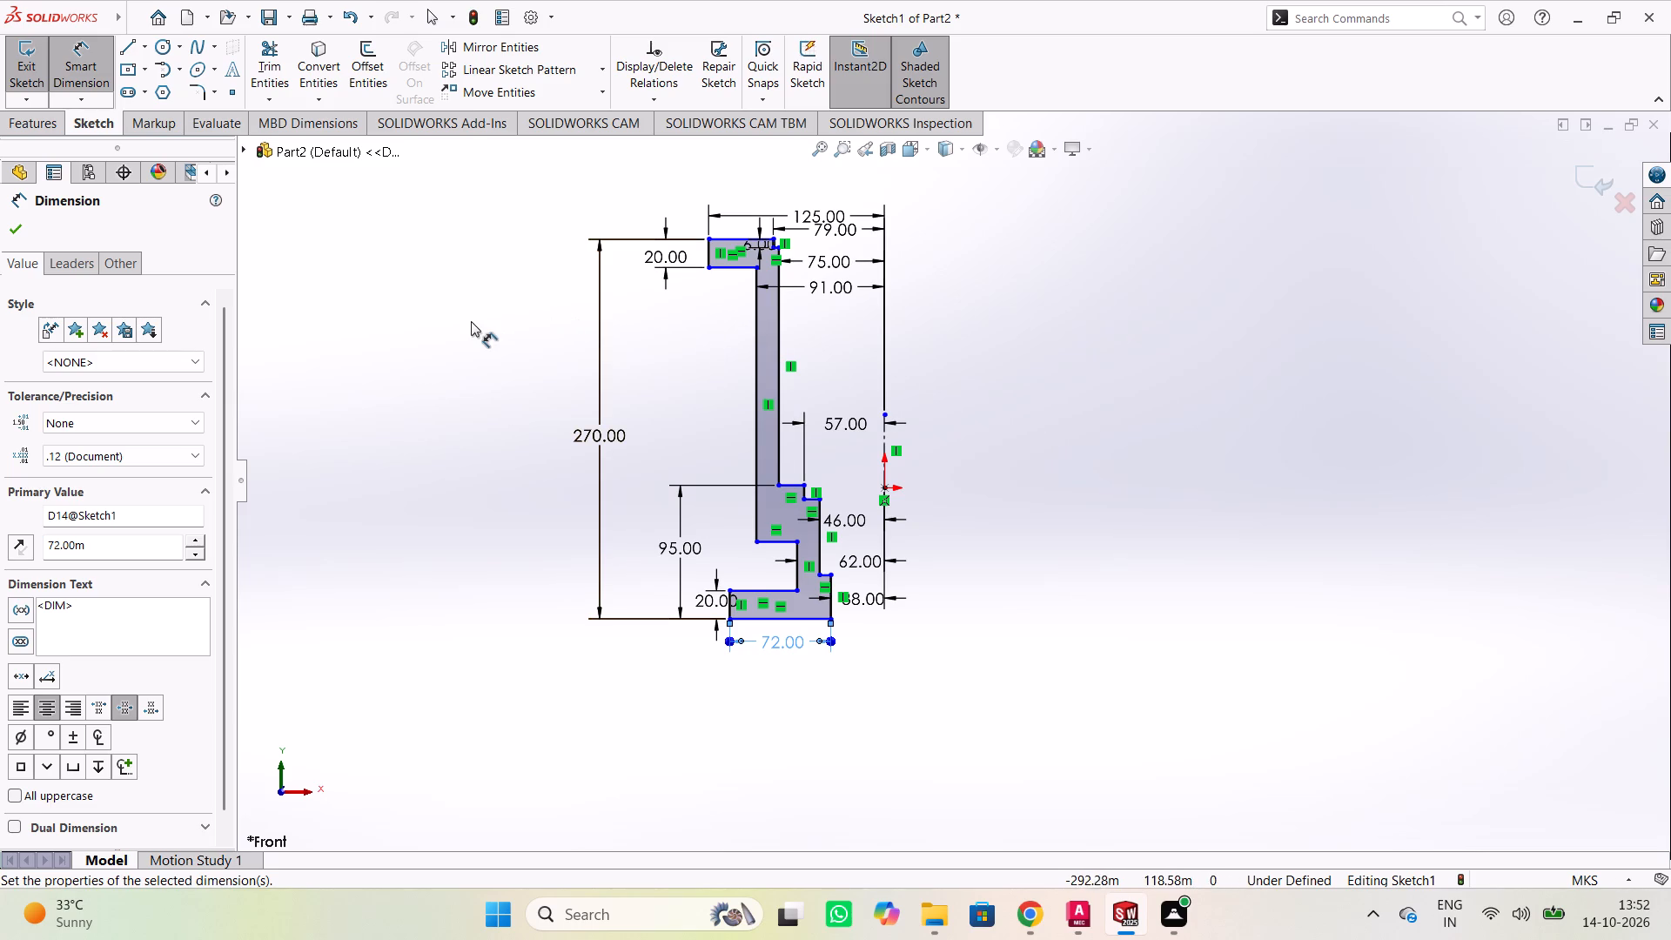
Dimension the short vertical edge of the uppermost inner step in the lower section as 10 m.
scroll(685, 337, "down", 2)
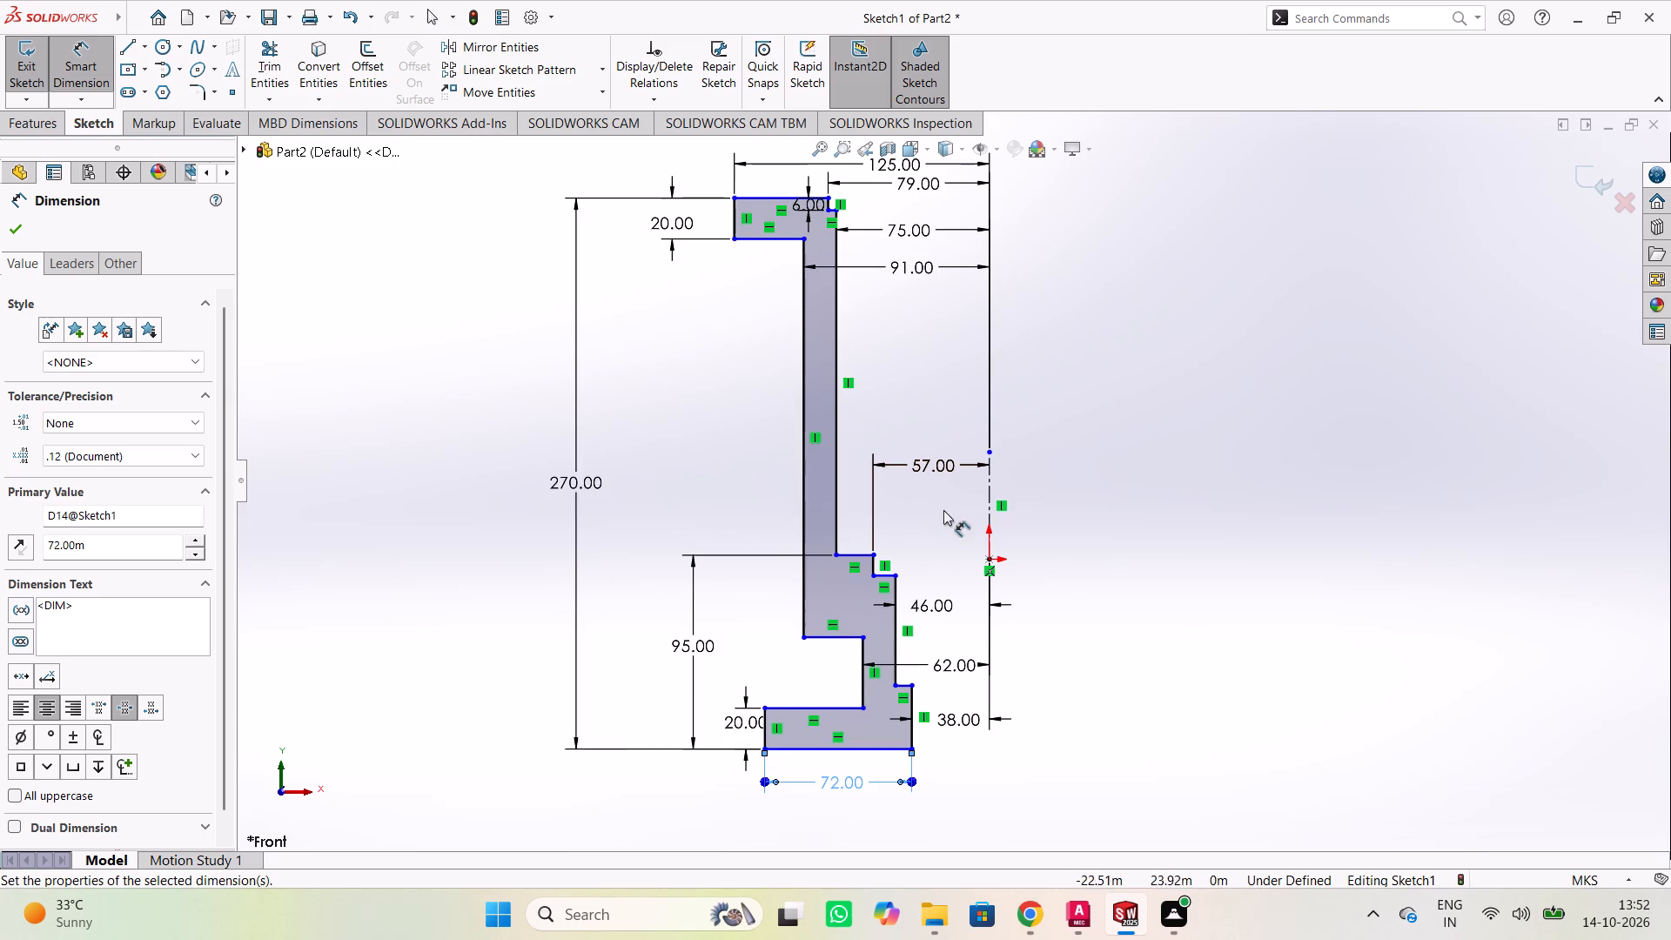
left_click(872, 566)
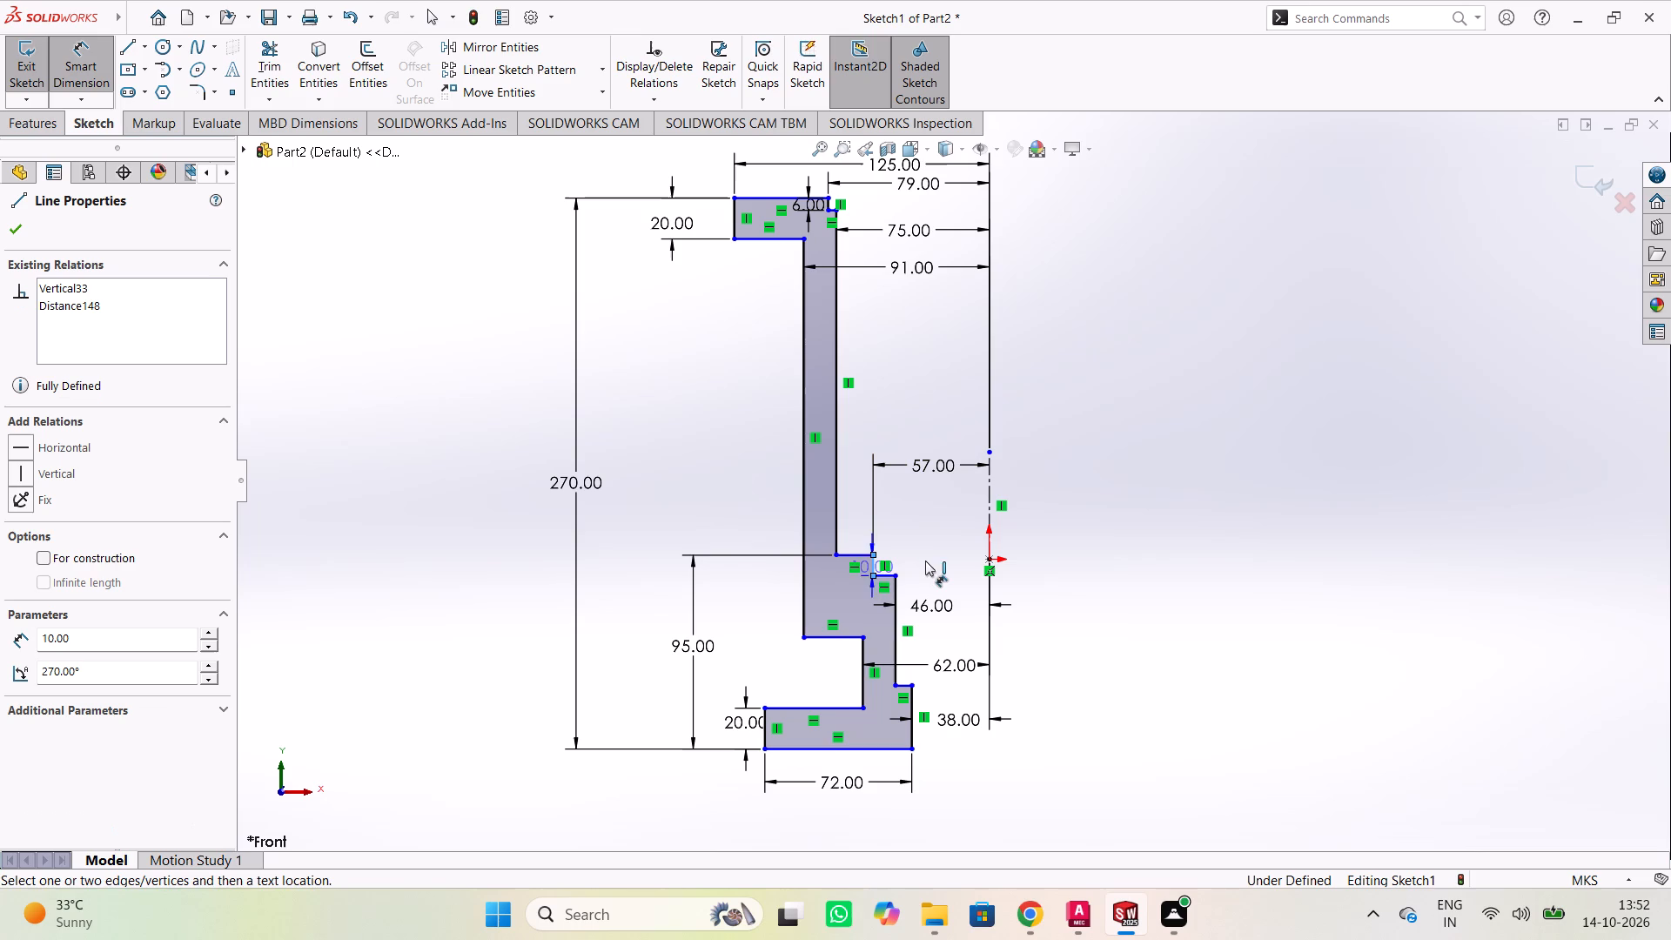
left_click(919, 565)
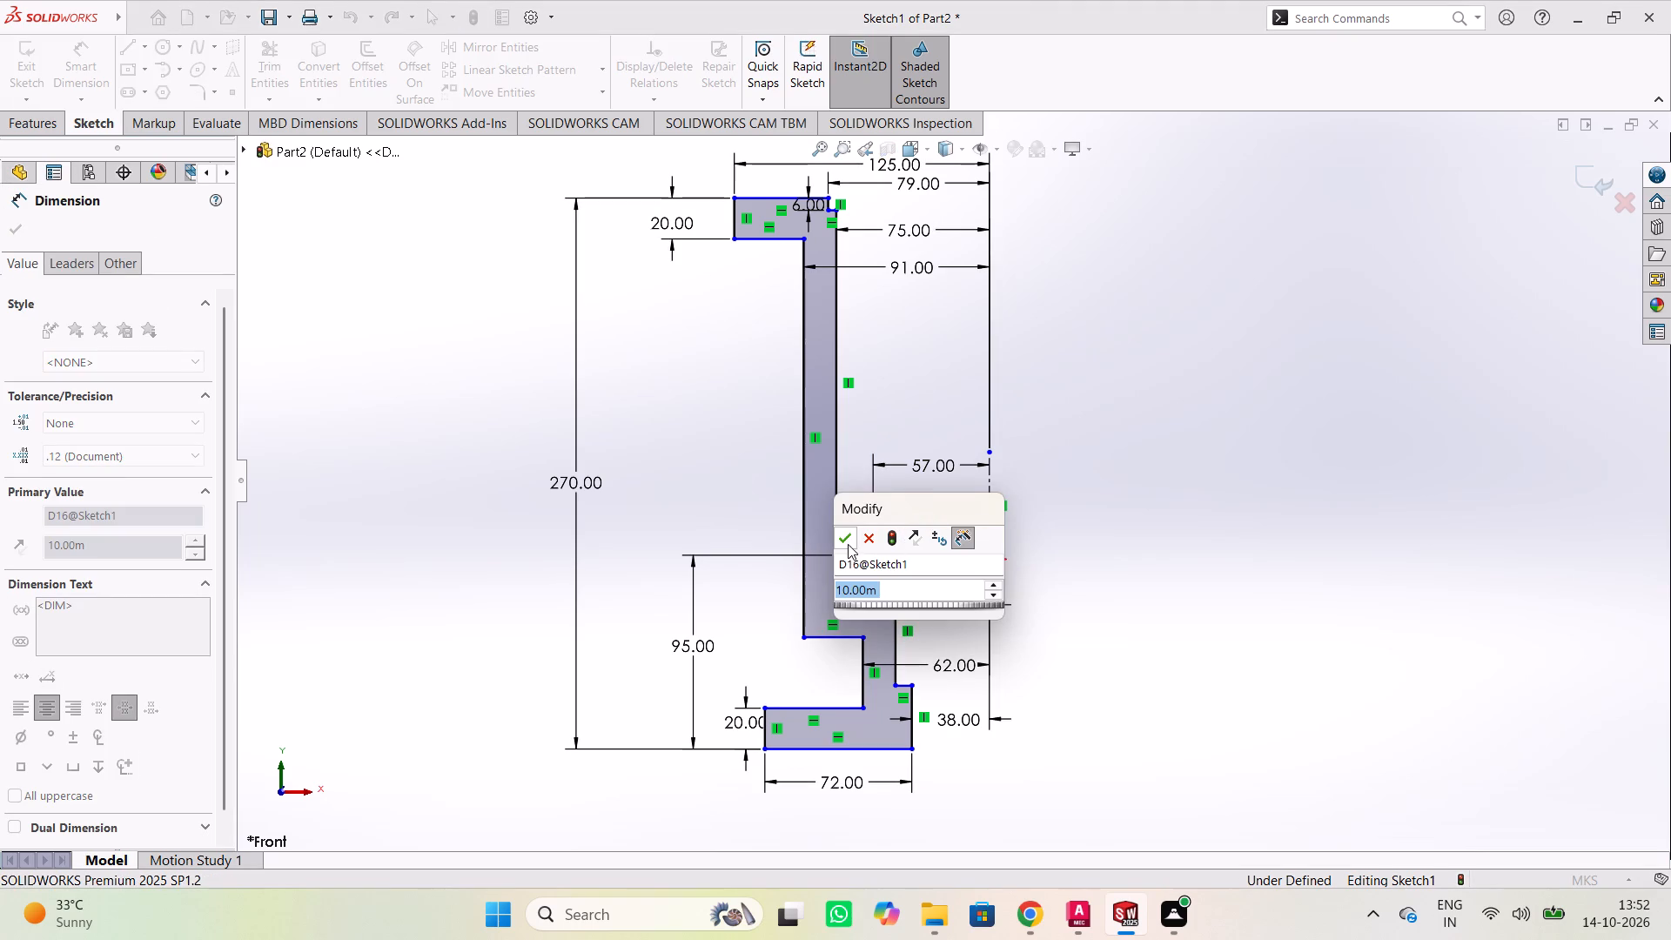
left_click(848, 544)
left_click(930, 505)
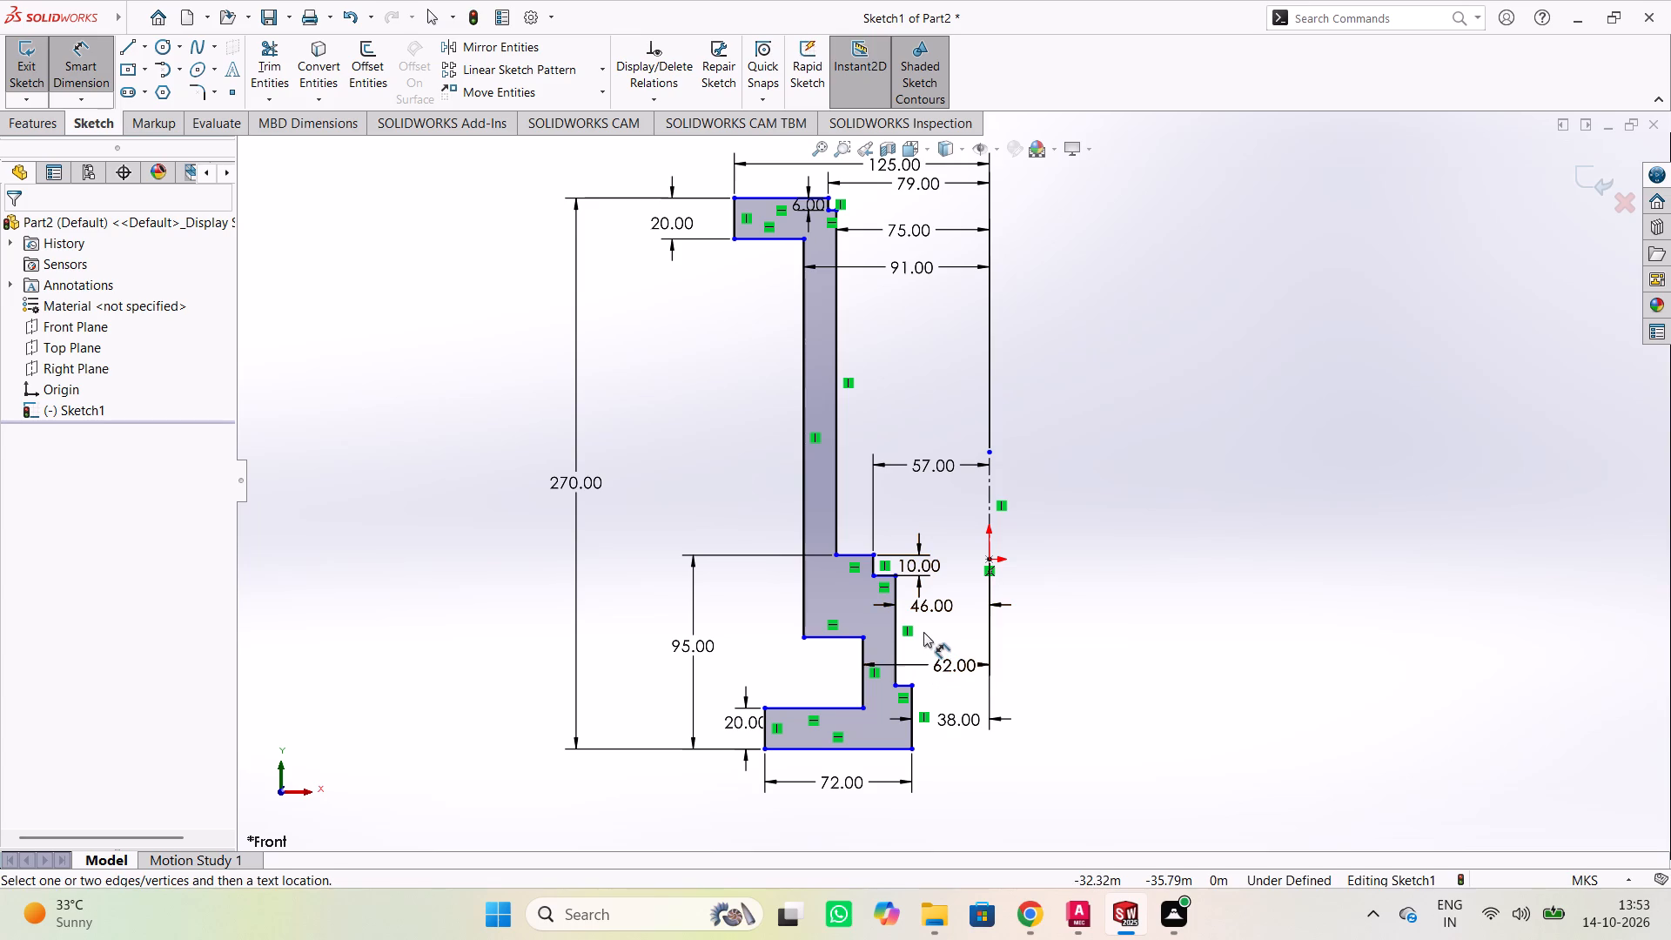
scroll(923, 632, "down", 4)
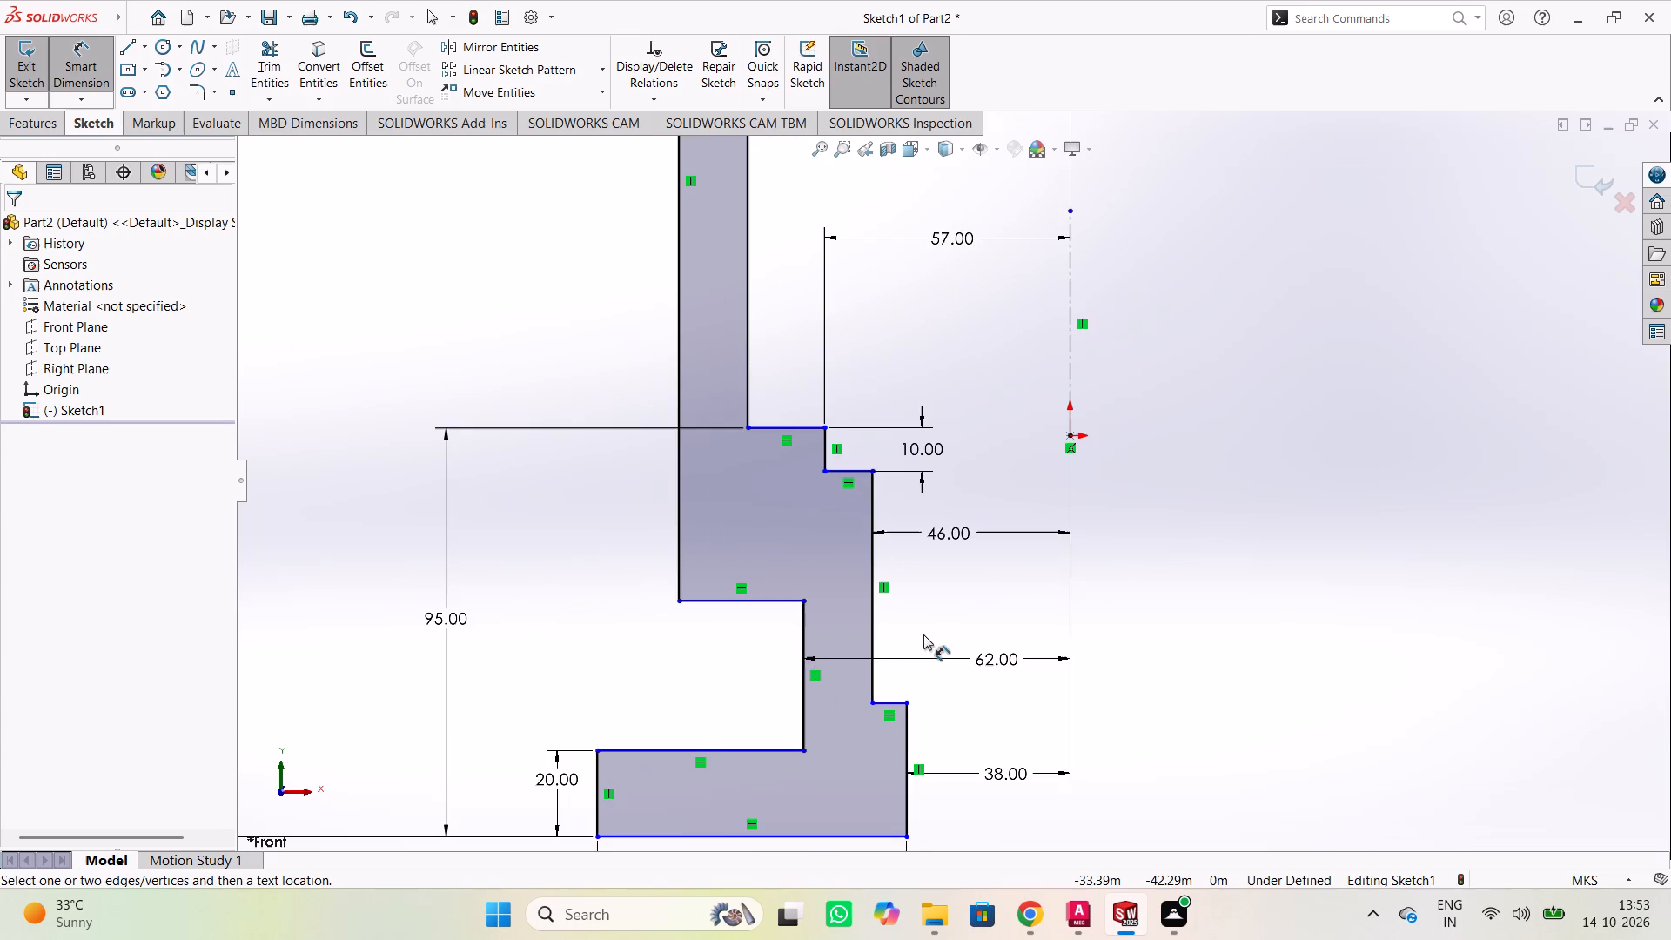
key("Escape")
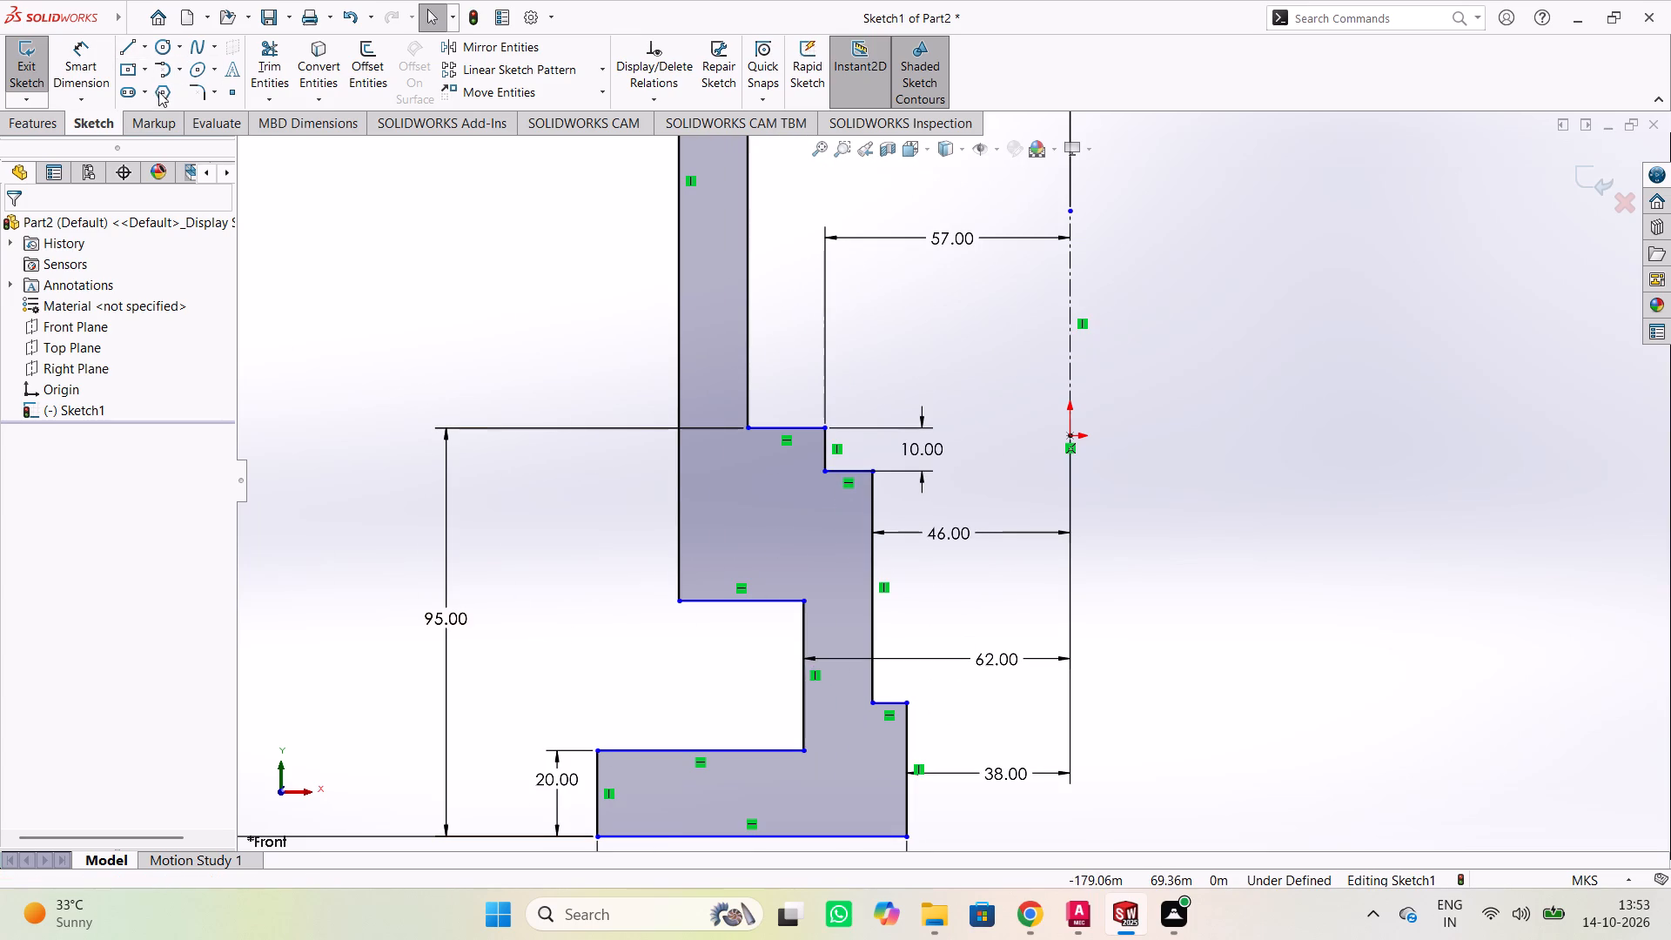
Fillet the inner corner between the 46 m vertical edge and the short ledge below it with a 5 m radius.
left_click(193, 91)
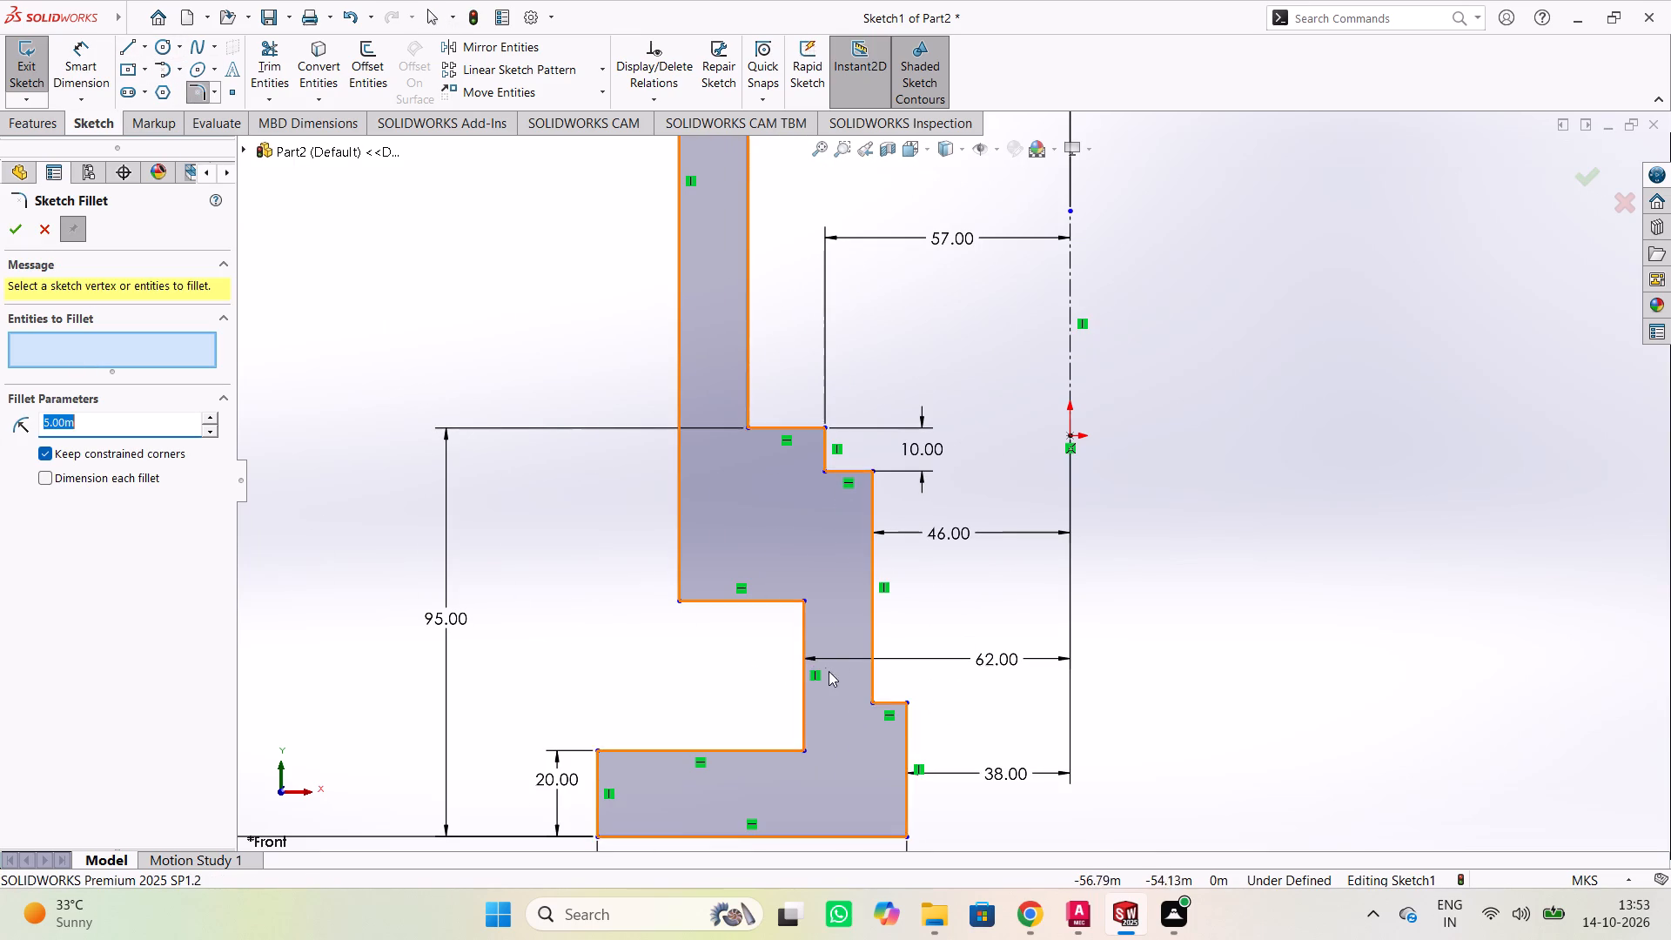
left_click(890, 701)
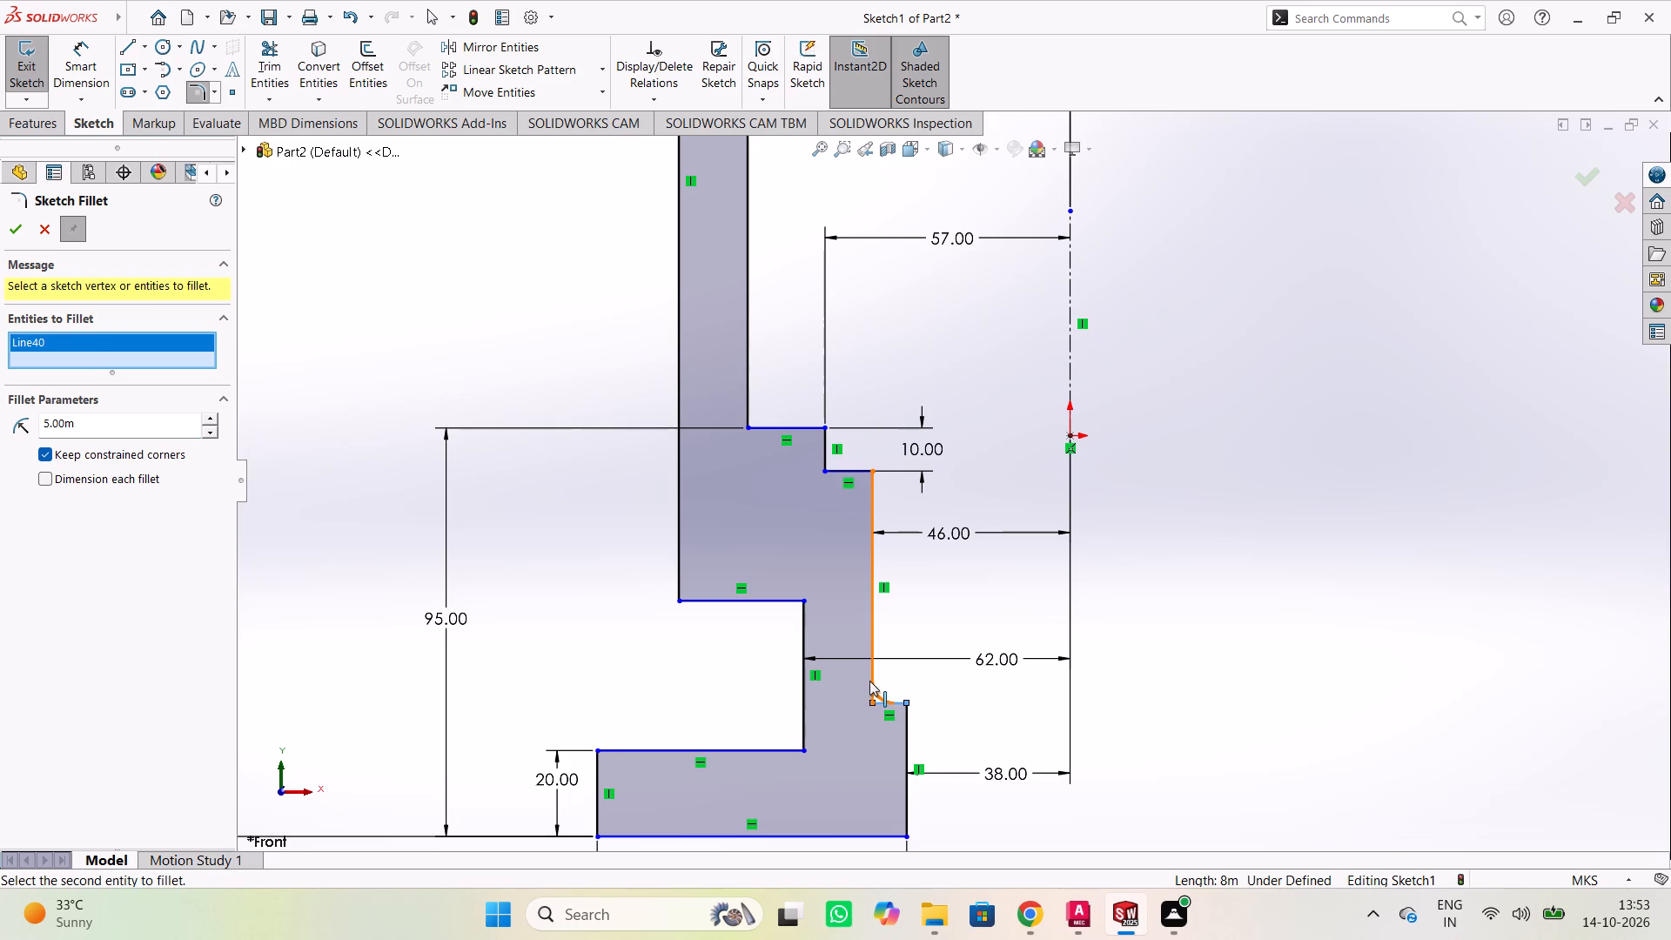
left_click(869, 681)
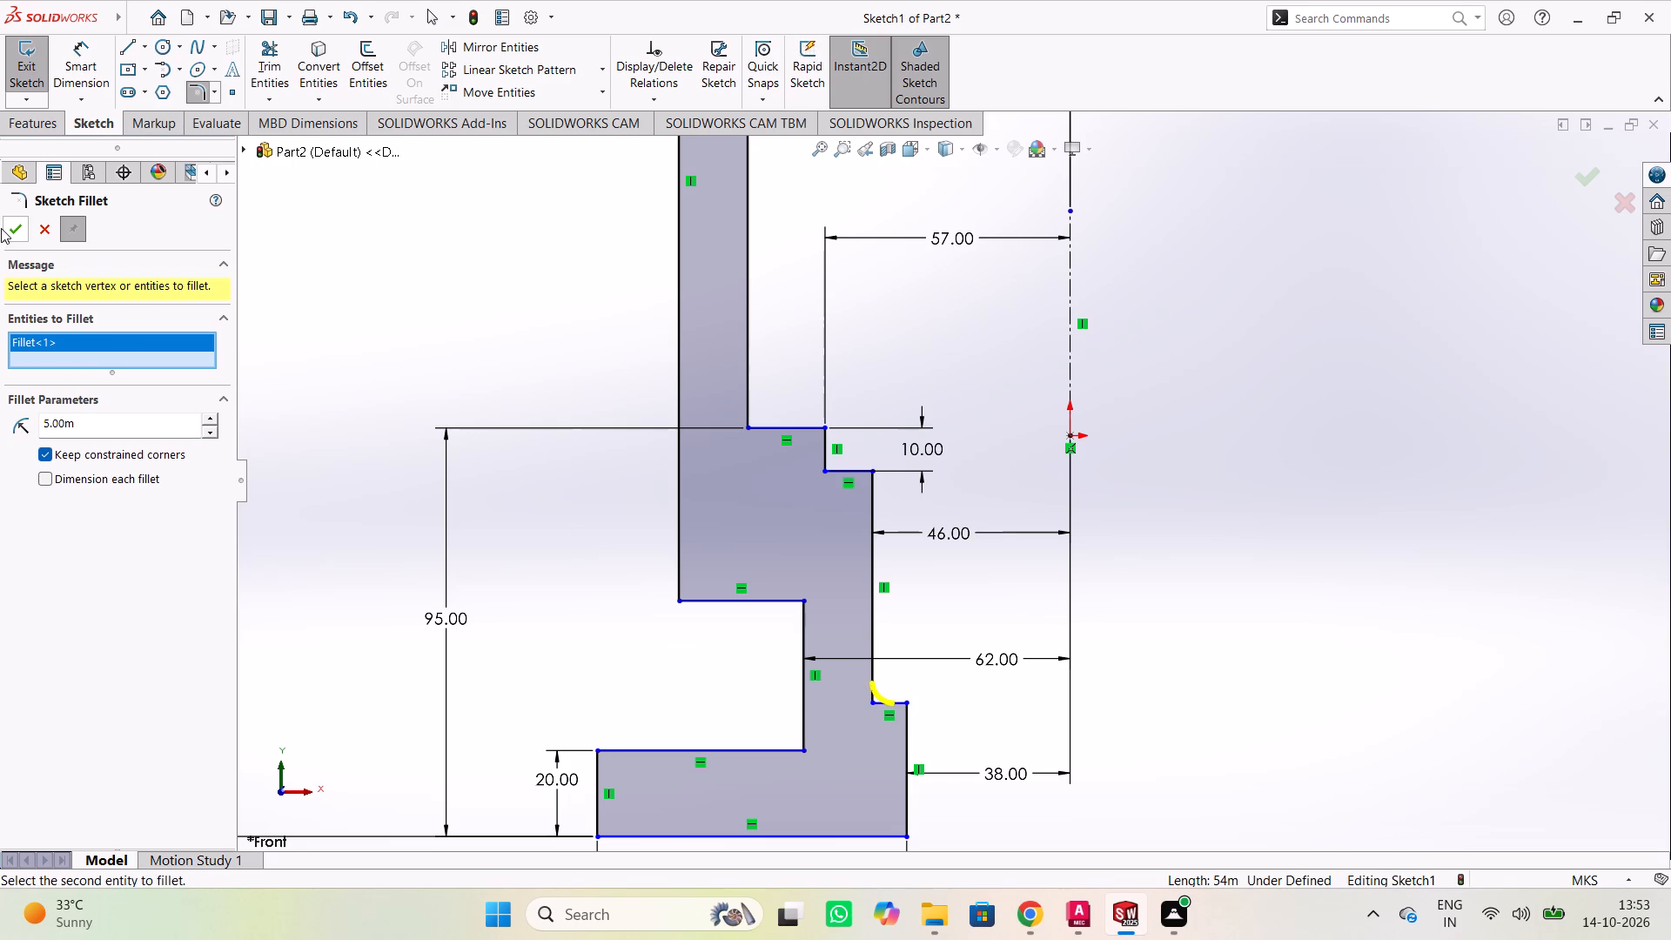
left_click(4, 227)
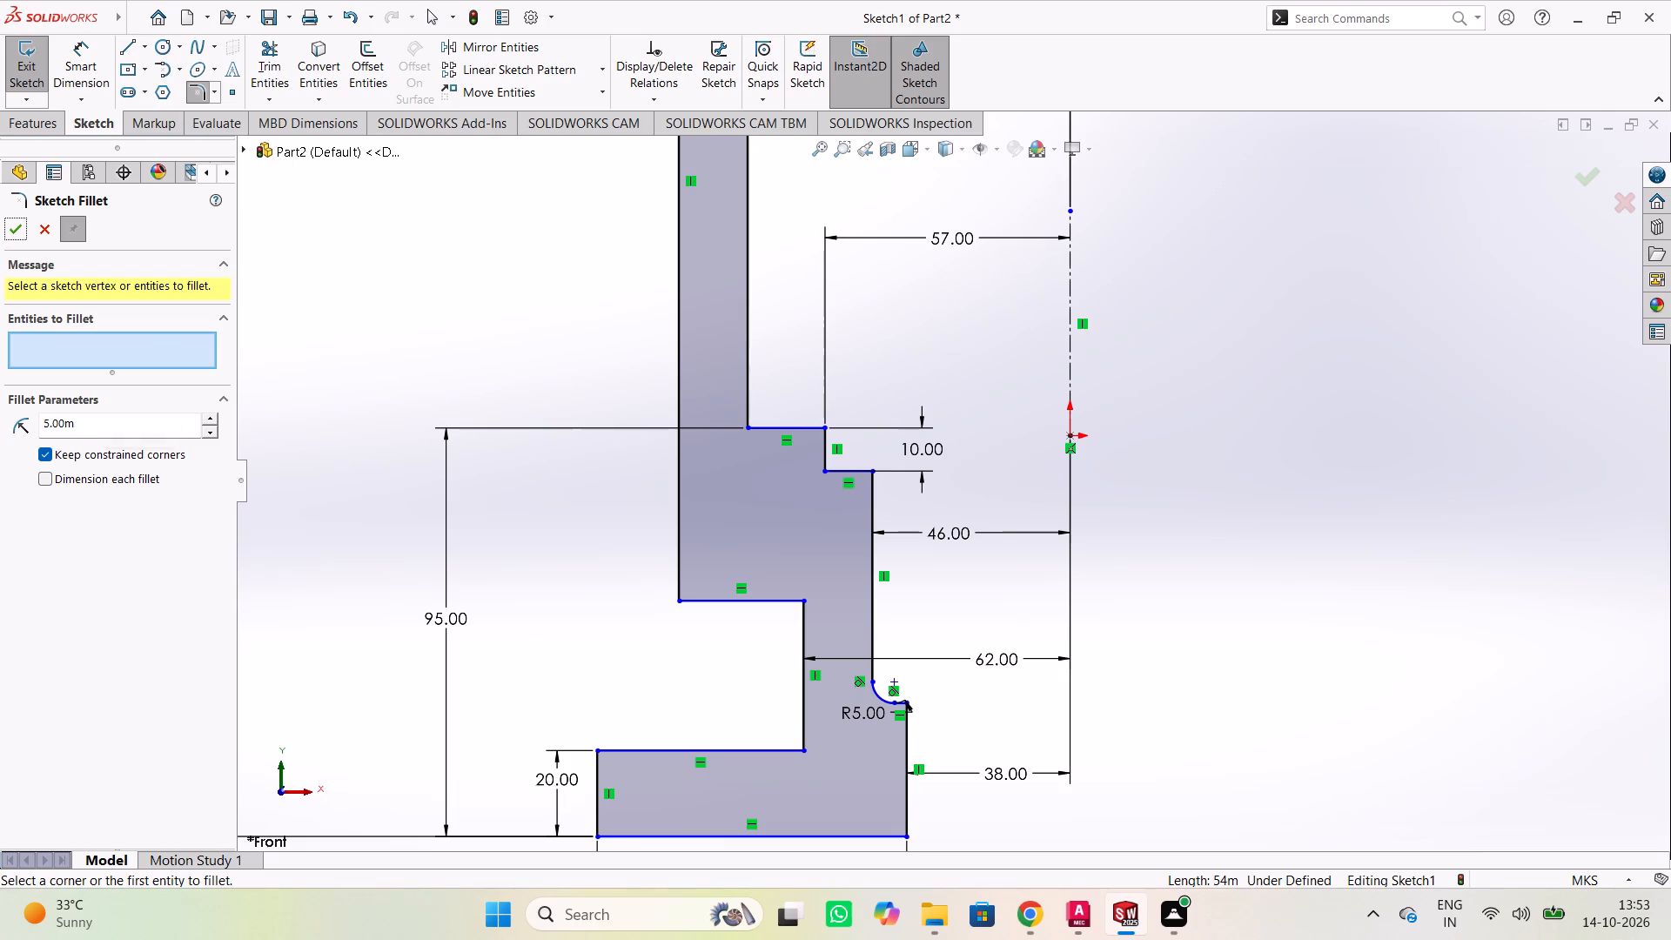
Fillet the corner where the long inner wall meets the uppermost ledge of the lower section with a 10 m radius.
double_click(107, 420)
type("10")
key("Return")
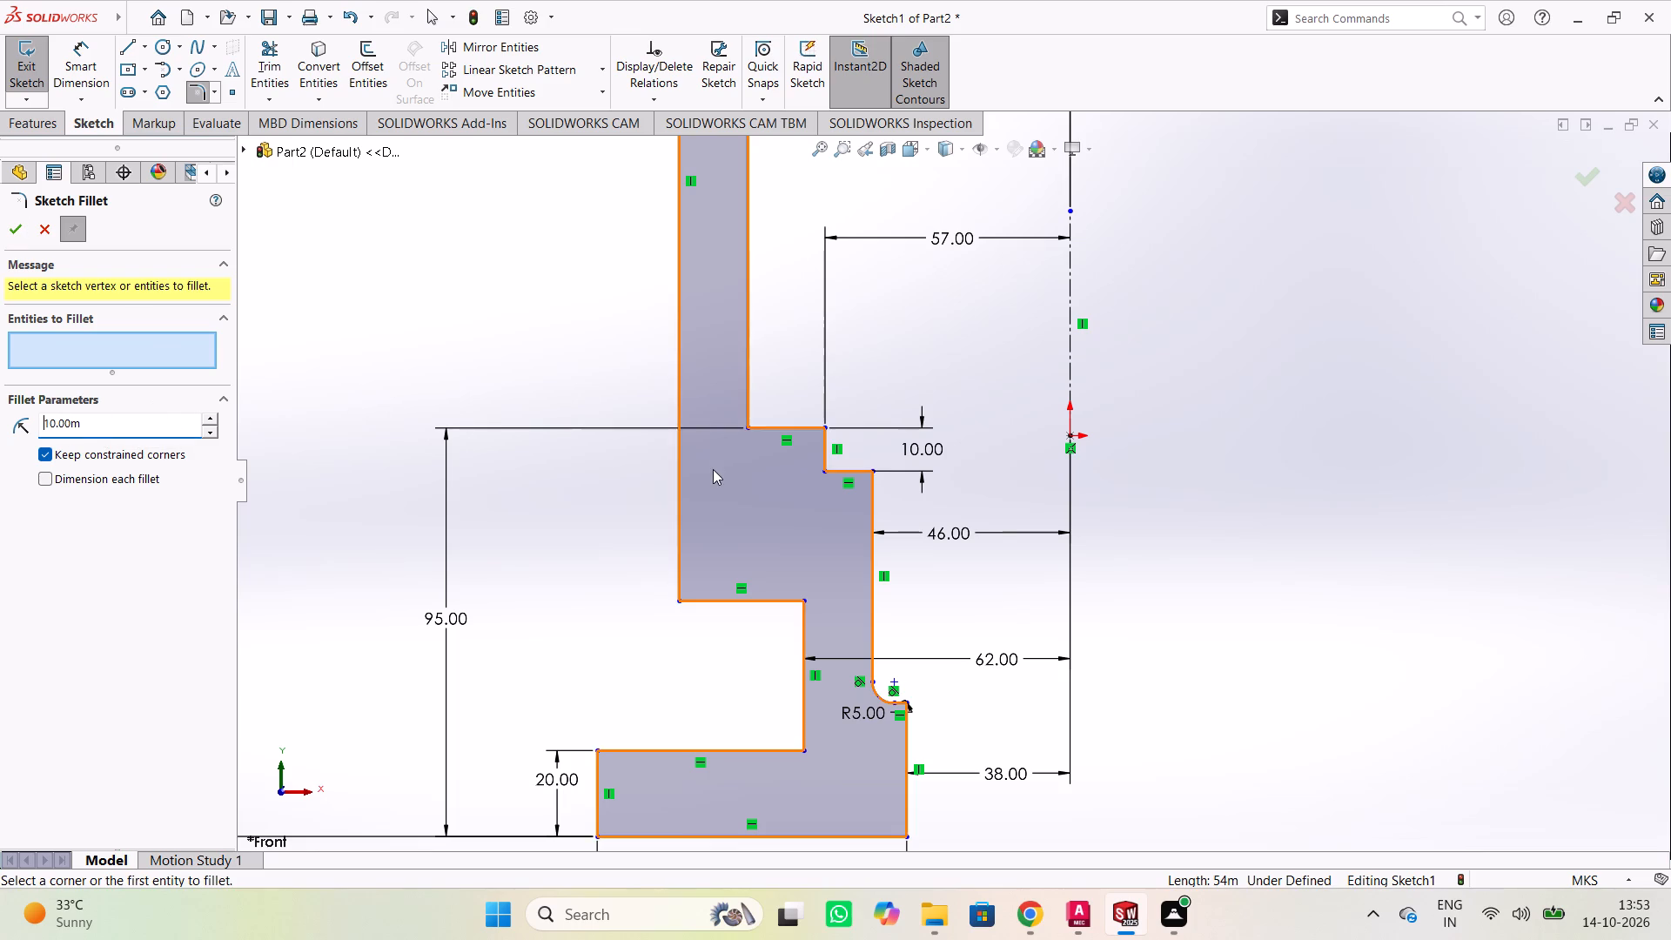
left_click(749, 392)
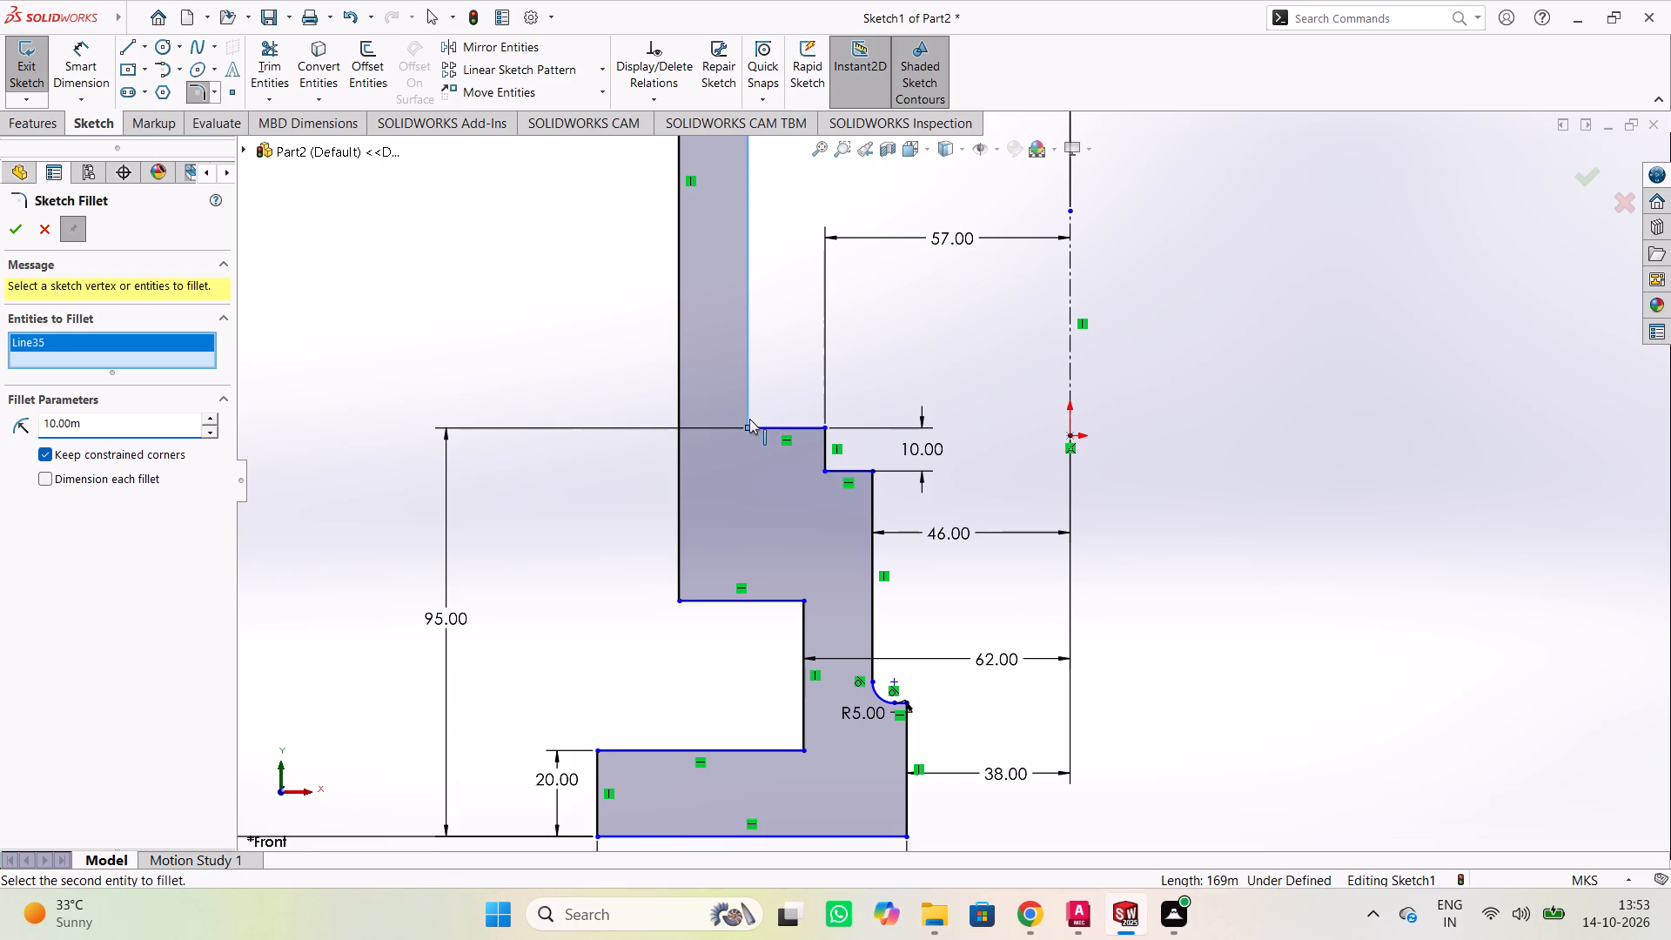
left_click(766, 423)
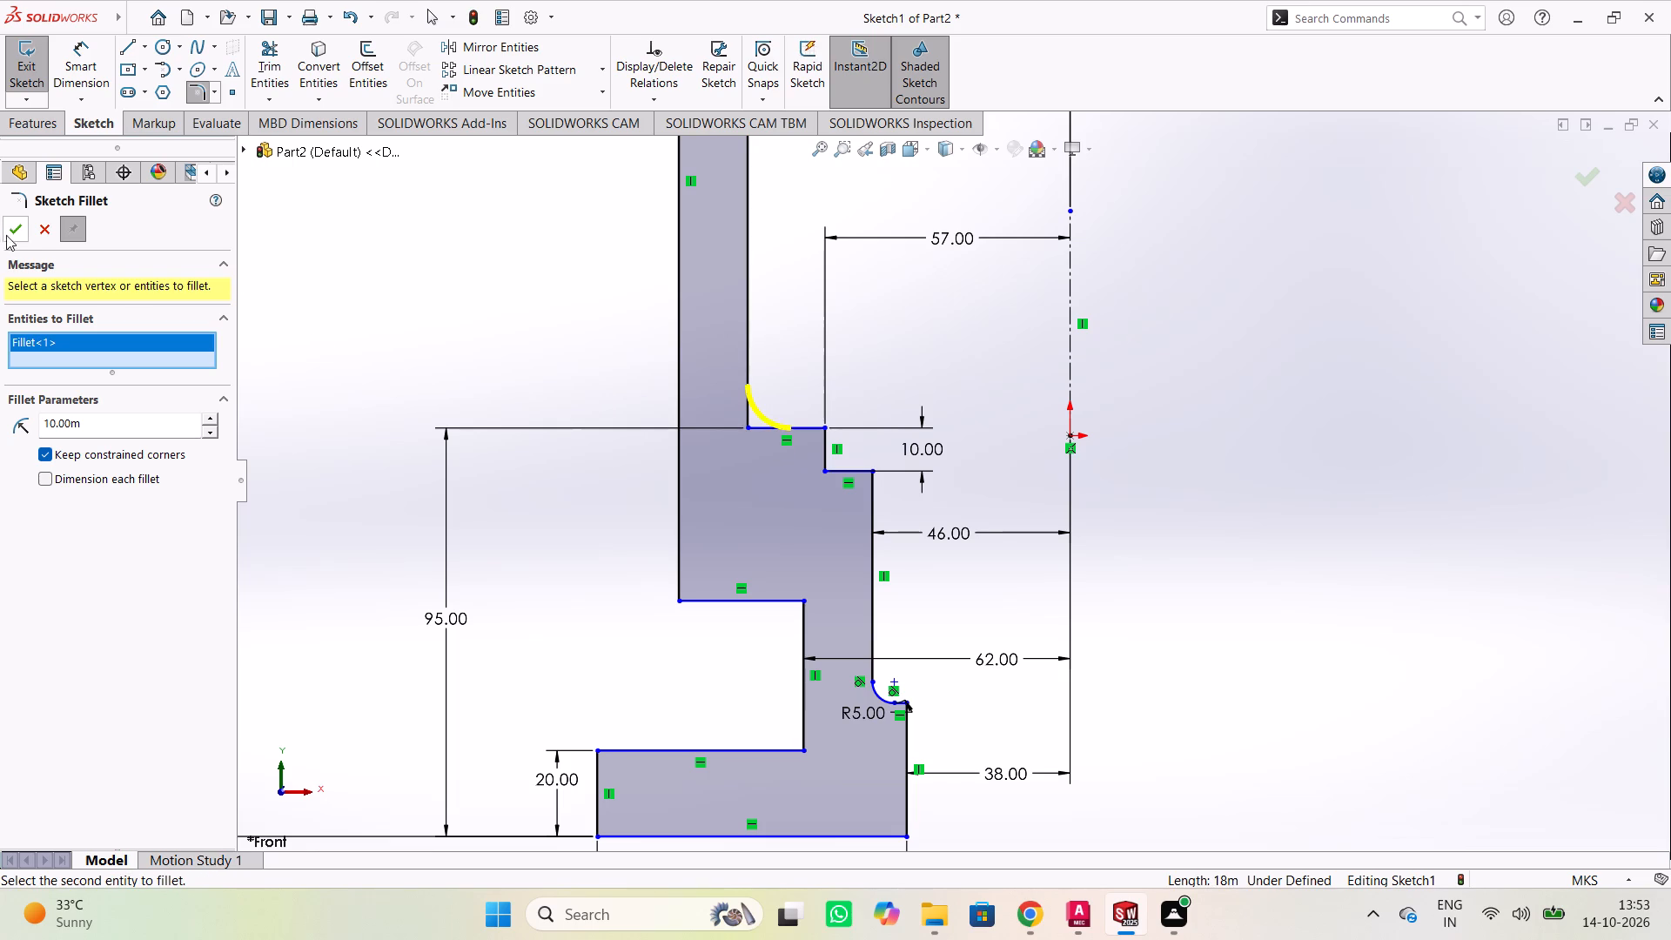
left_click(7, 231)
Fillet the corner between the bottom flange's upper edge and the outer neck line with a 10 m radius.
left_click(775, 749)
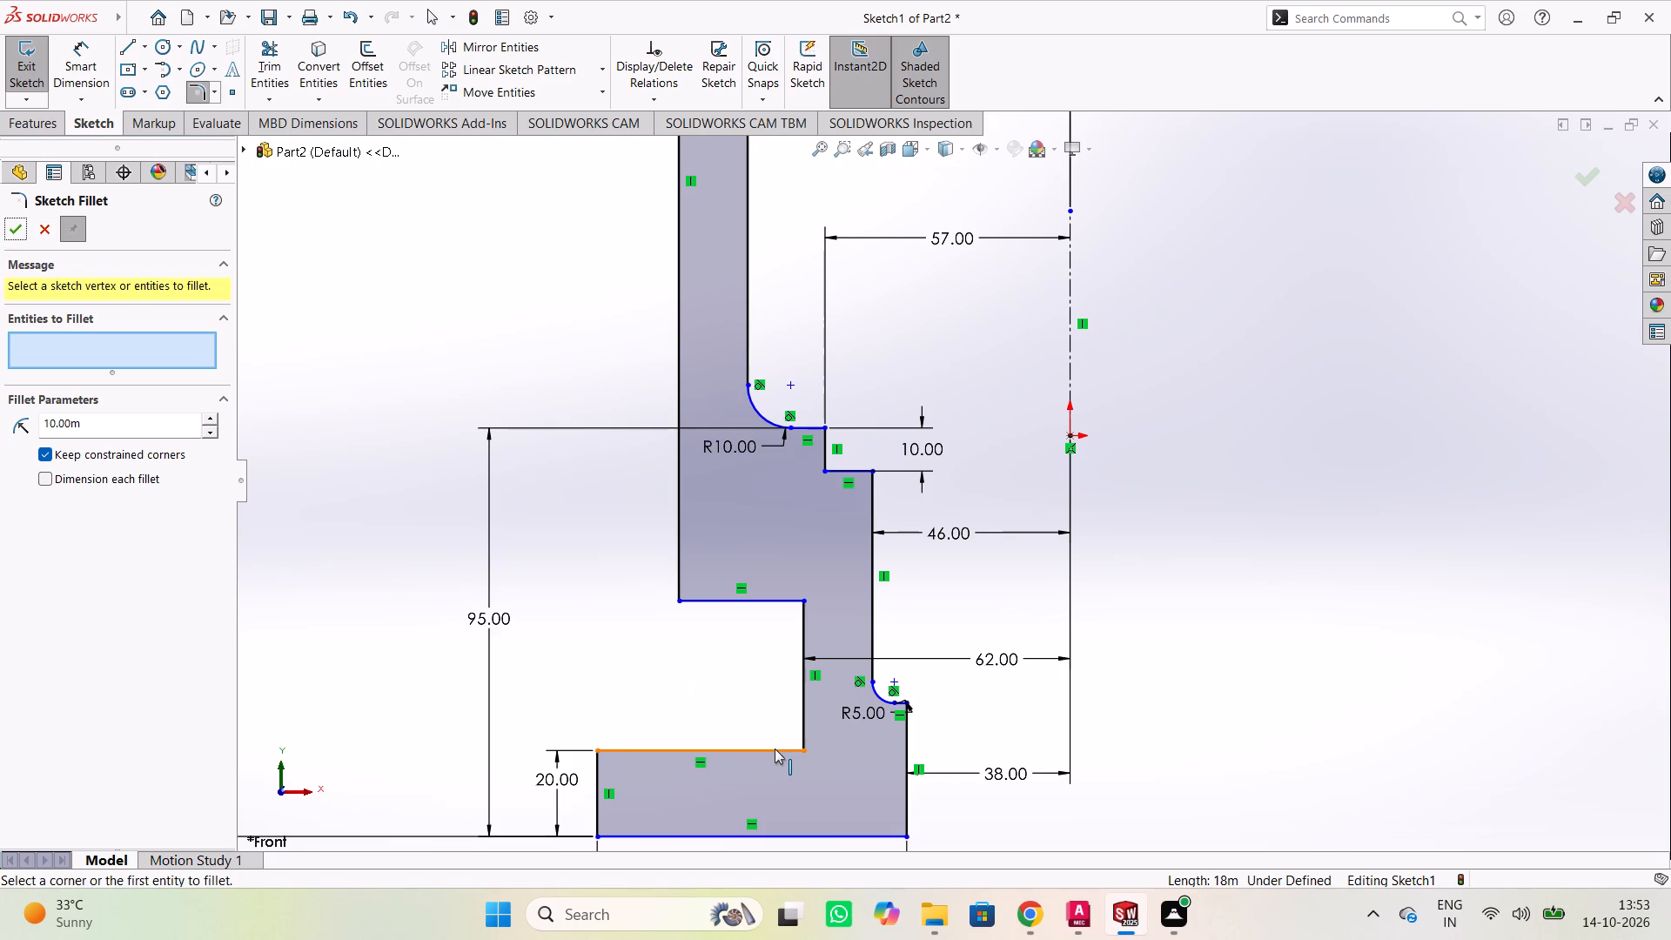
left_click(801, 728)
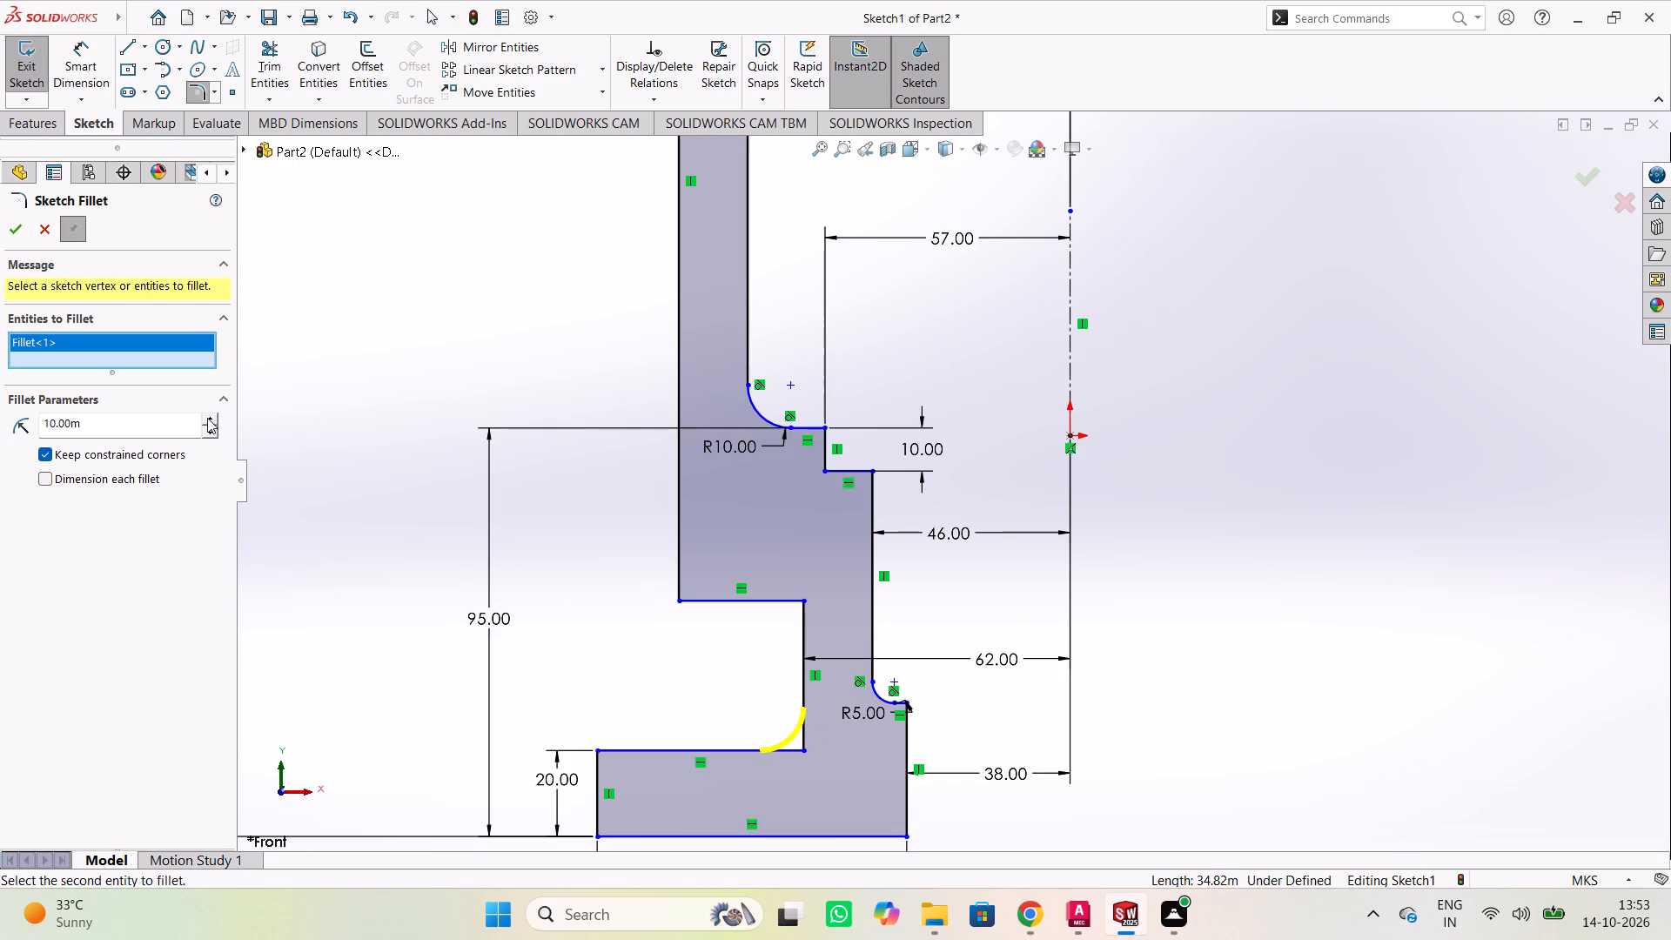
left_click(11, 232)
Fillet the corner between the top flange's underside and the long outer wall with a 10 m radius.
scroll(549, 248, "up", 2)
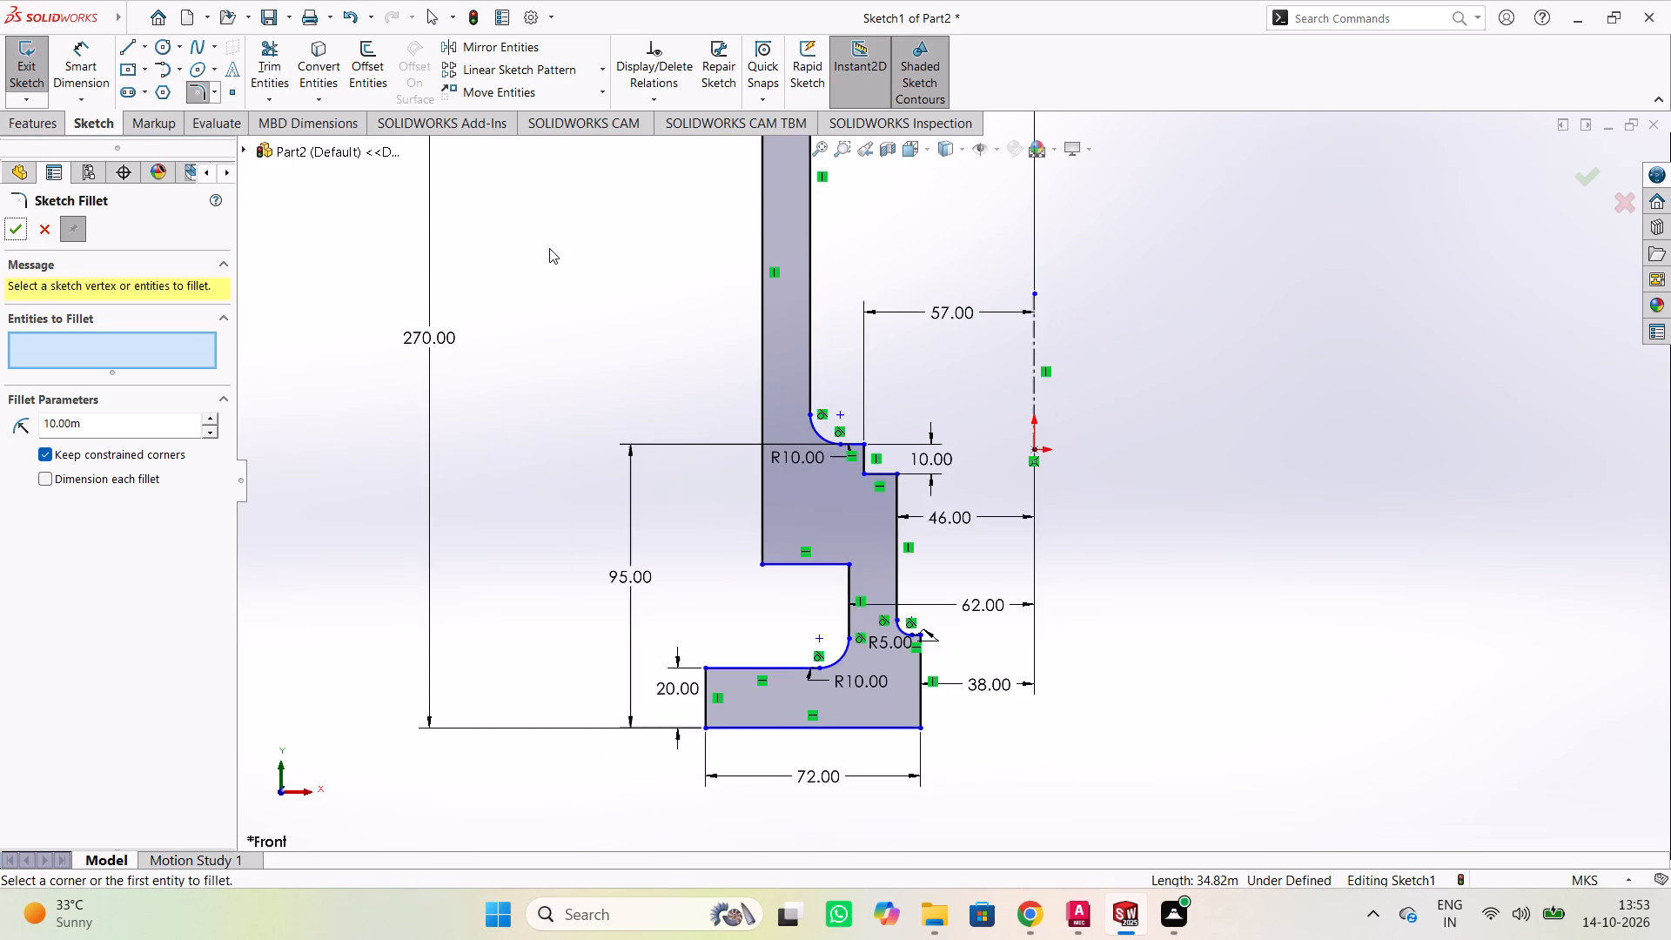
scroll(554, 246, "up", 2)
scroll(660, 178, "up", 2)
scroll(811, 226, "down", 3)
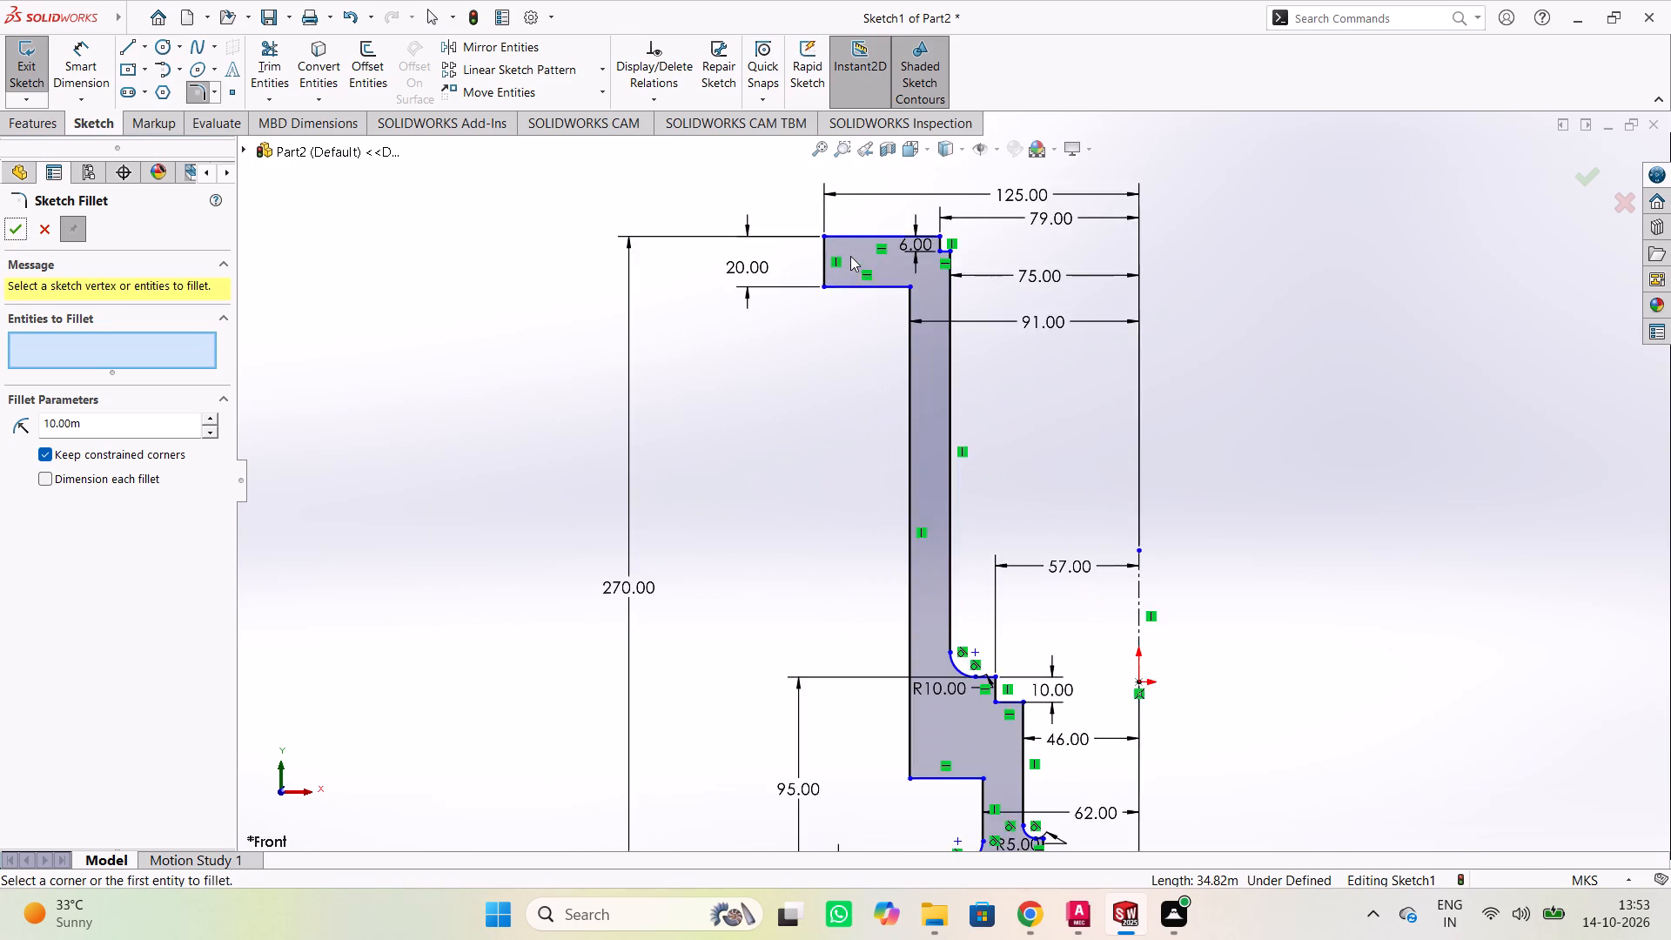
scroll(850, 256, "down", 1)
left_click(886, 307)
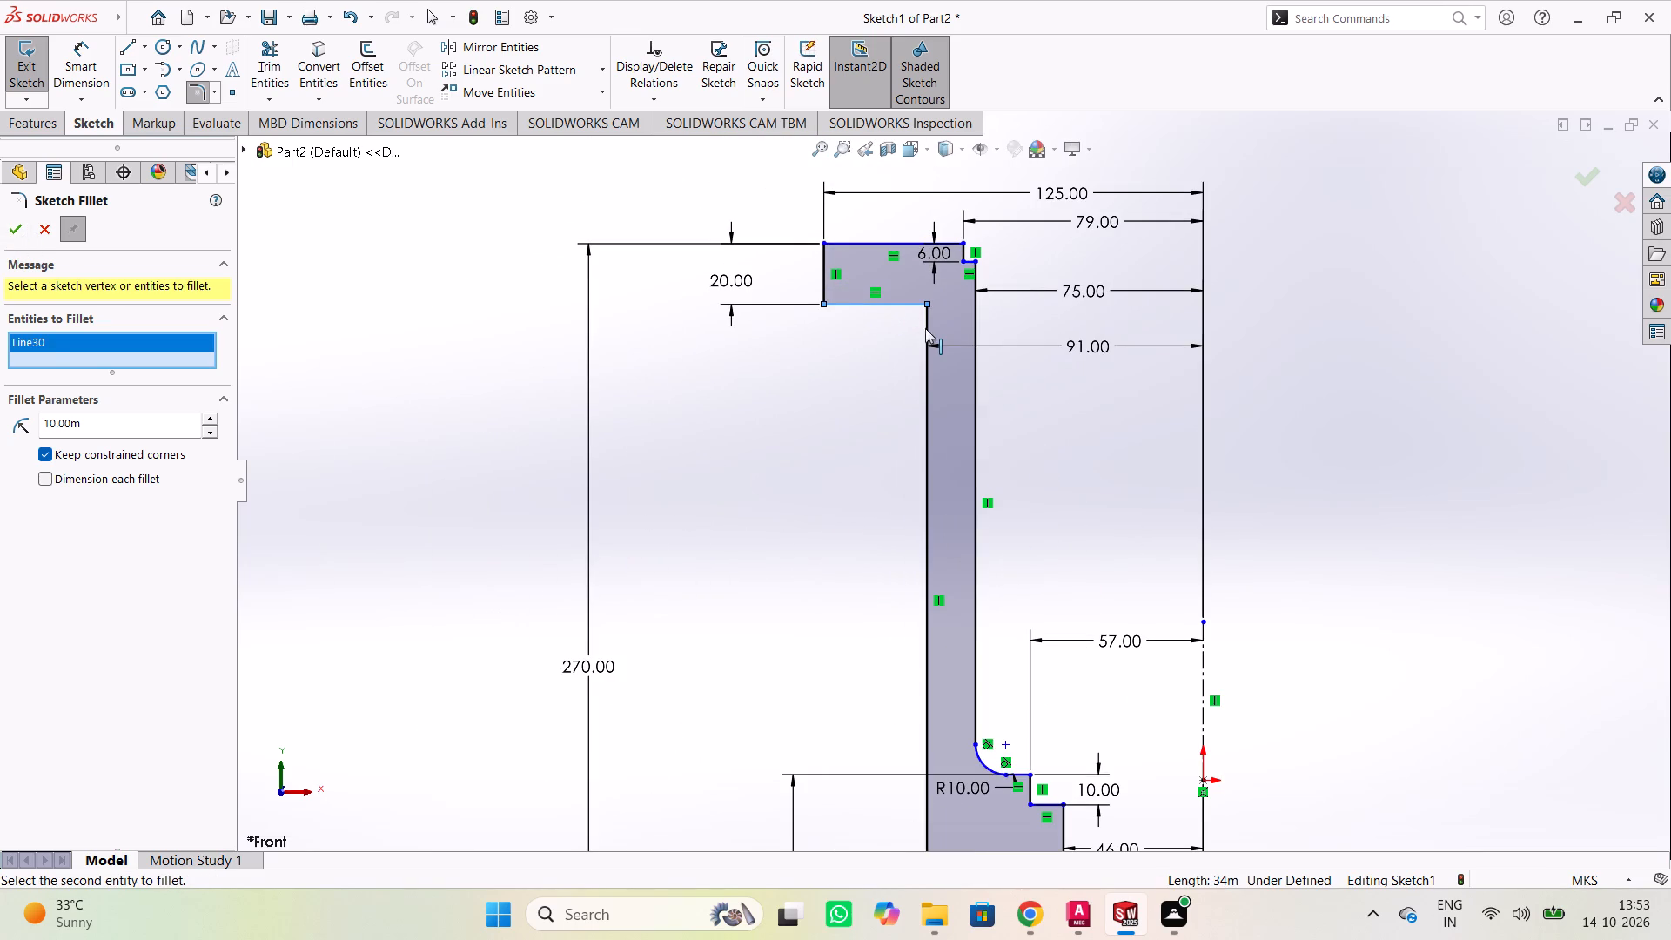
left_click(925, 328)
left_click(22, 235)
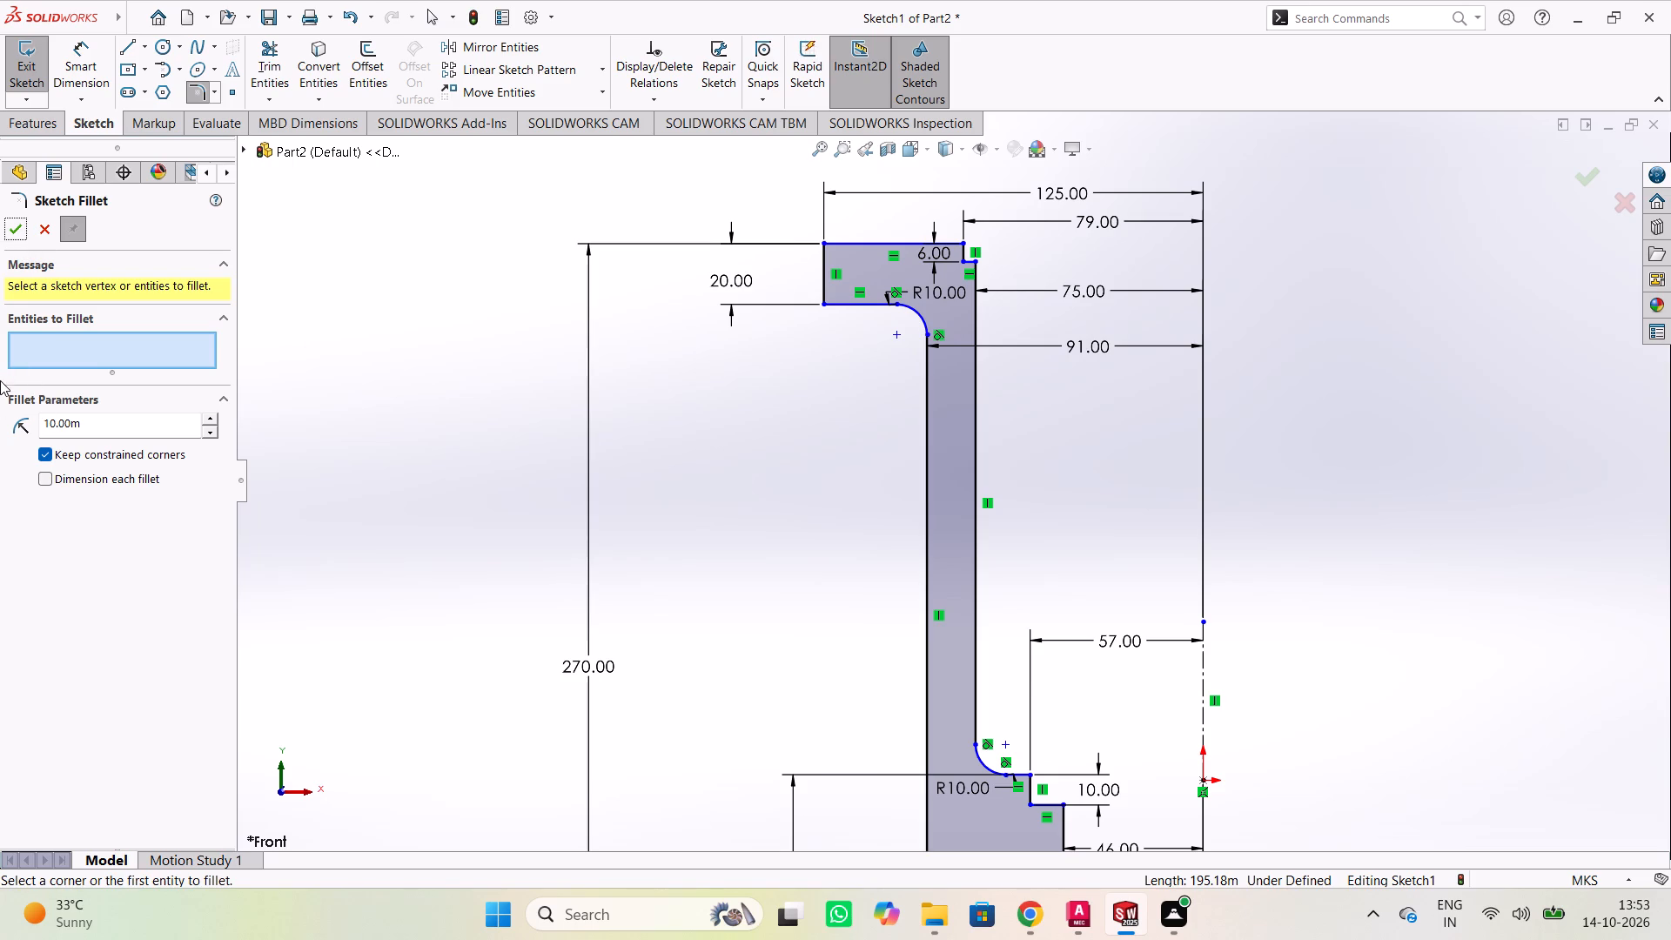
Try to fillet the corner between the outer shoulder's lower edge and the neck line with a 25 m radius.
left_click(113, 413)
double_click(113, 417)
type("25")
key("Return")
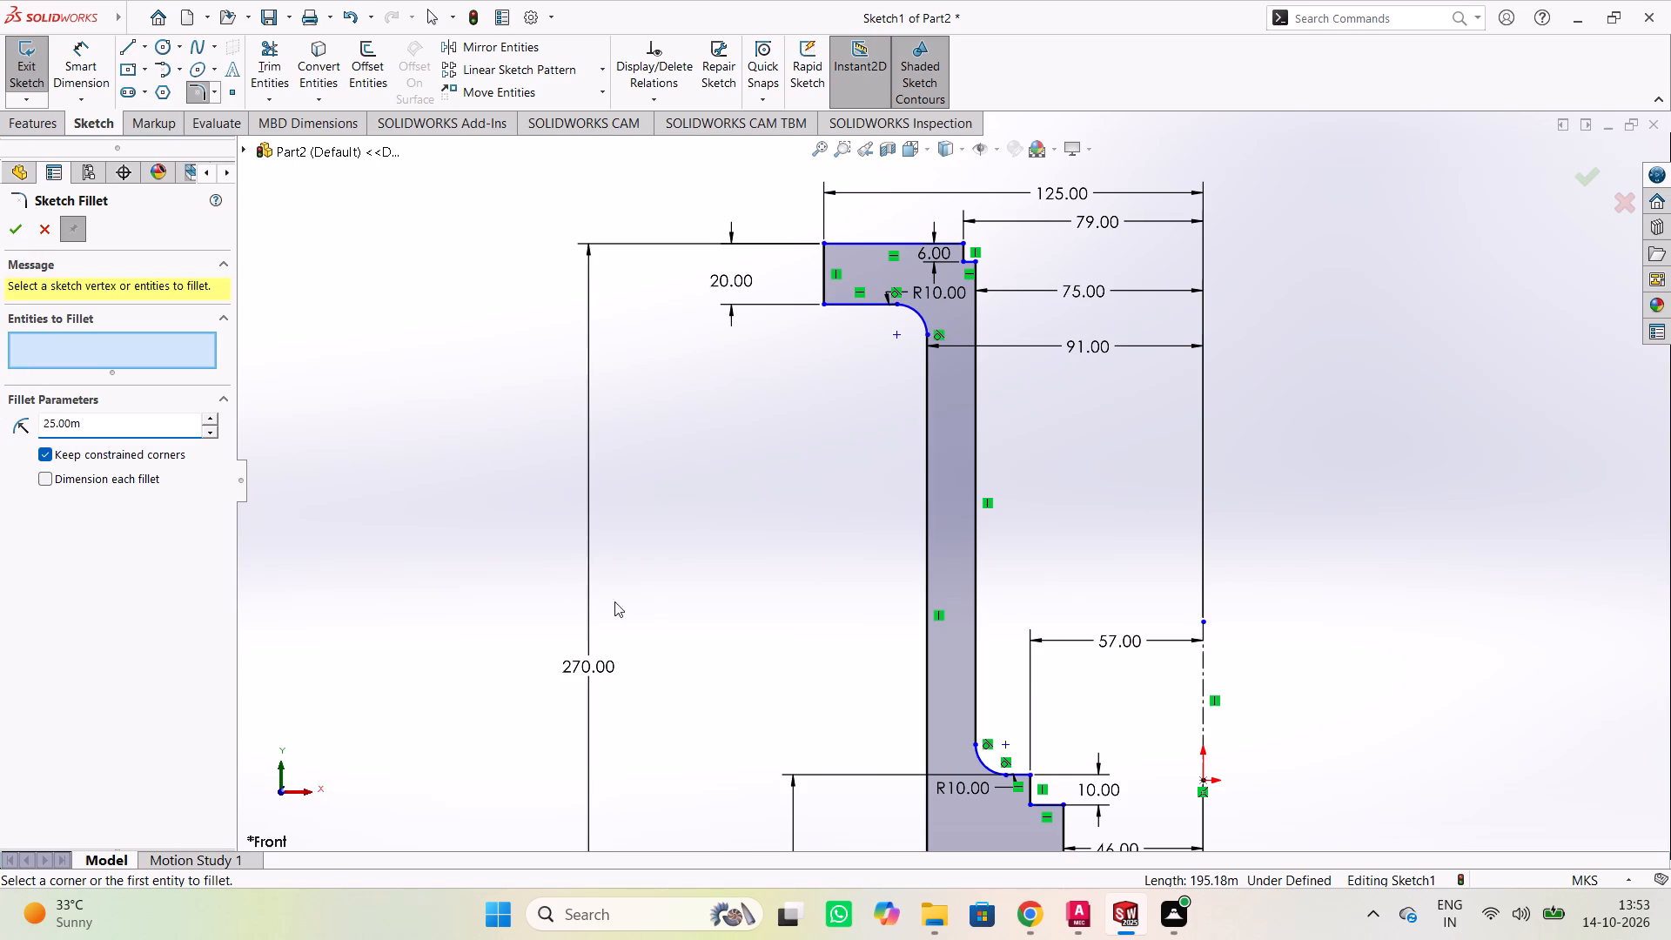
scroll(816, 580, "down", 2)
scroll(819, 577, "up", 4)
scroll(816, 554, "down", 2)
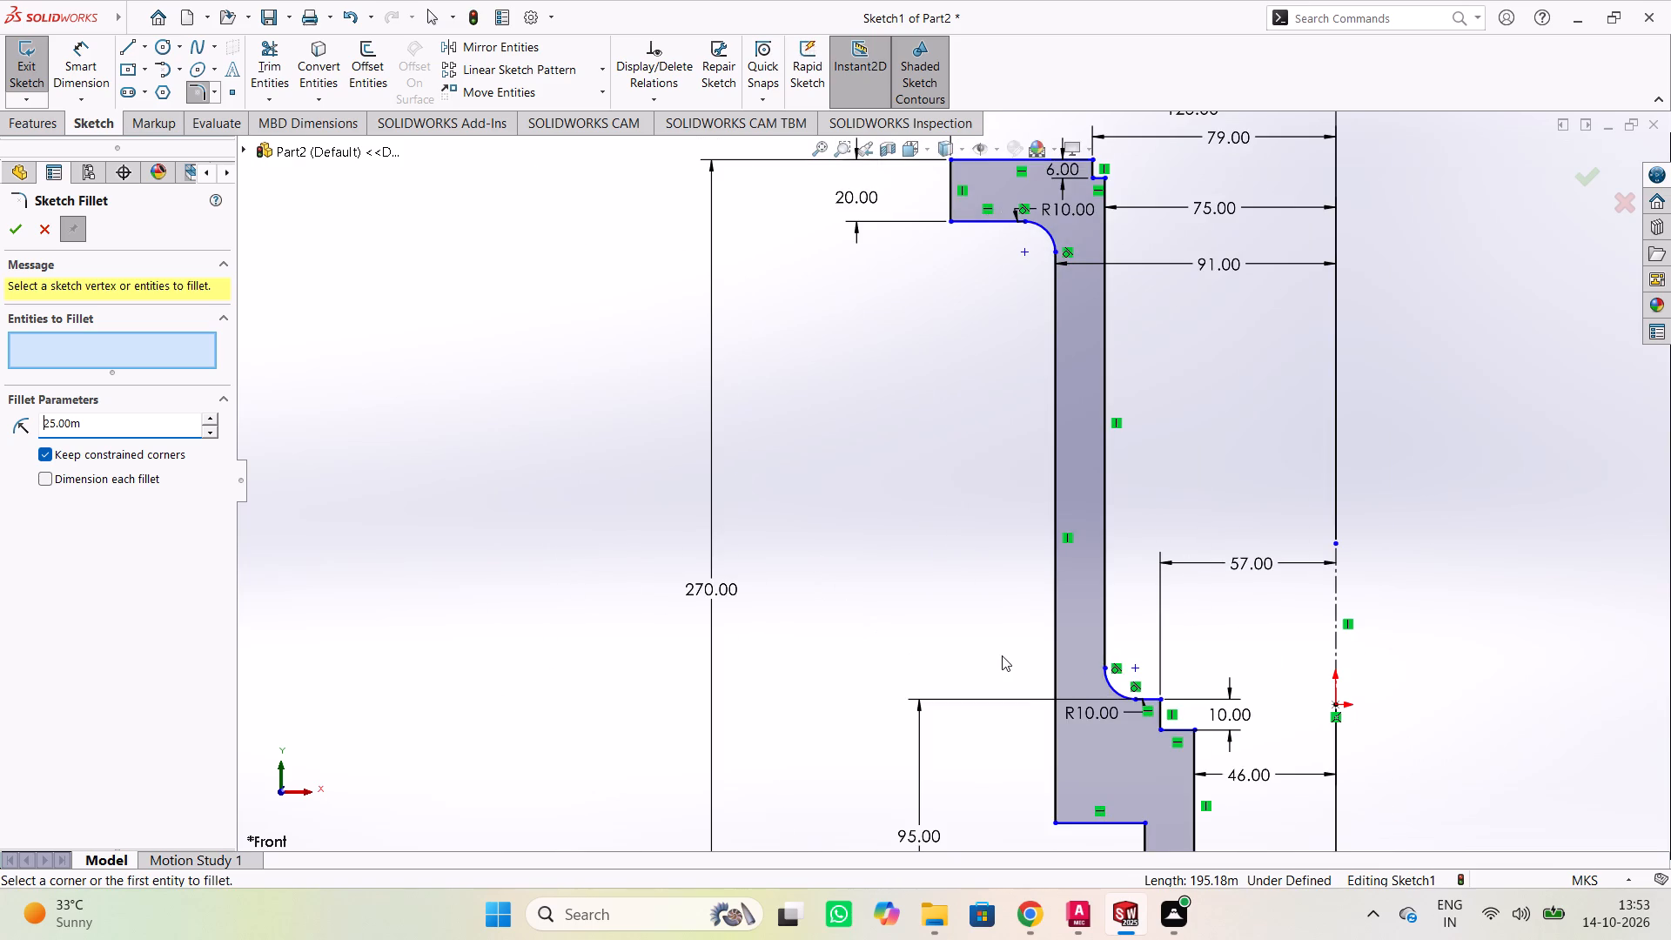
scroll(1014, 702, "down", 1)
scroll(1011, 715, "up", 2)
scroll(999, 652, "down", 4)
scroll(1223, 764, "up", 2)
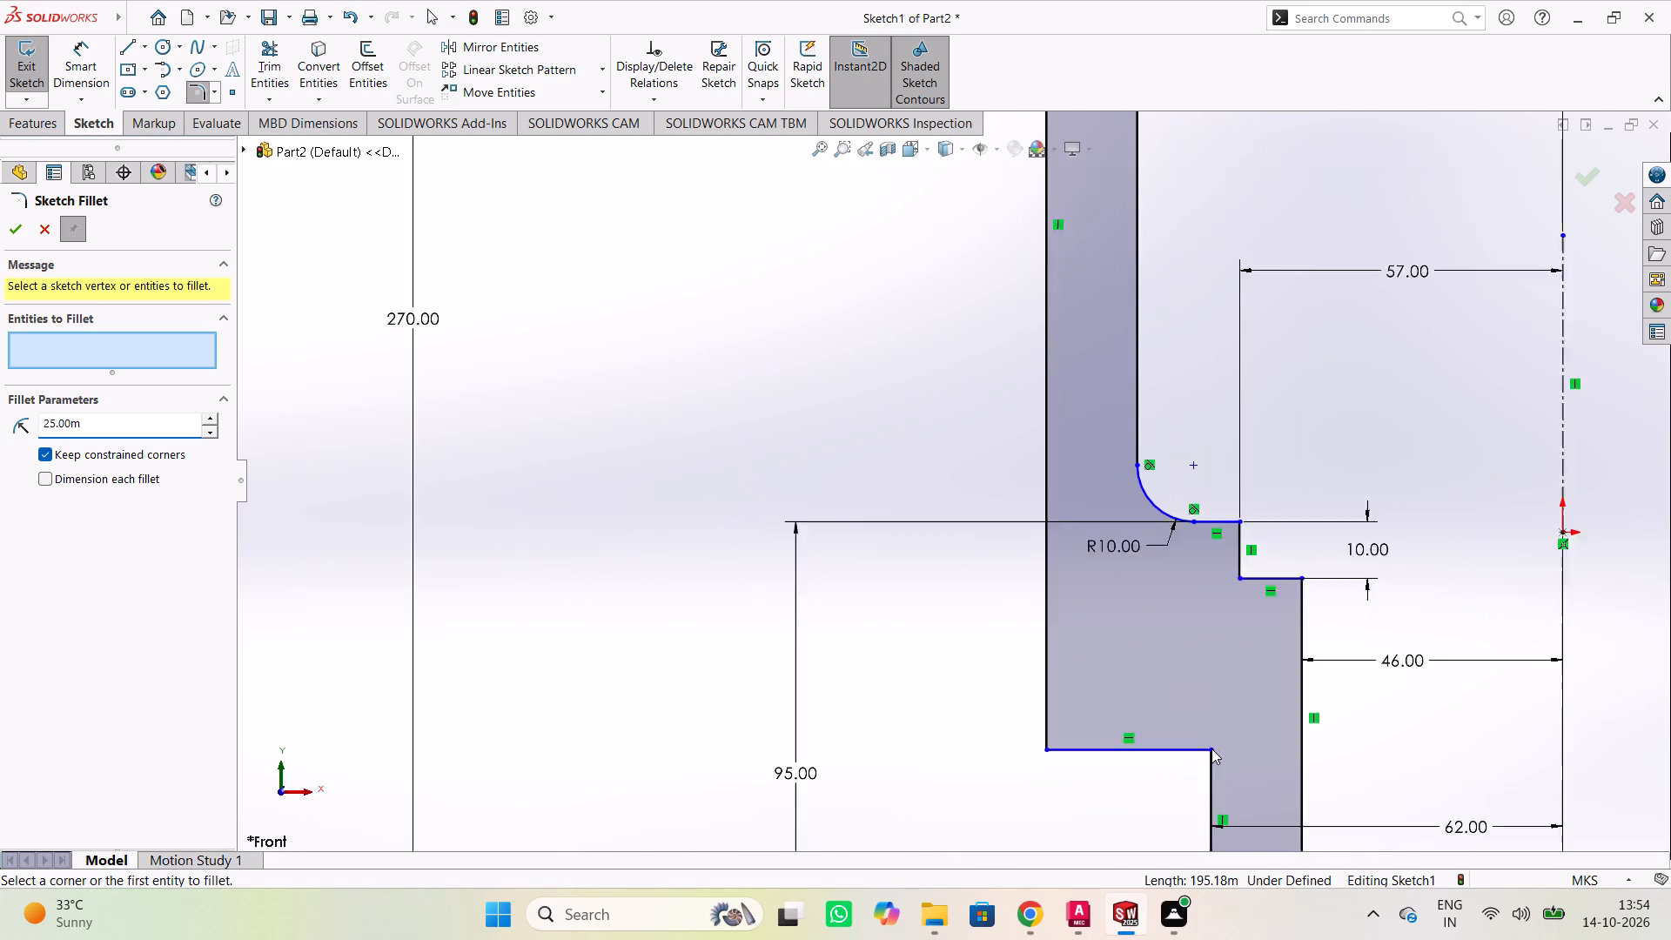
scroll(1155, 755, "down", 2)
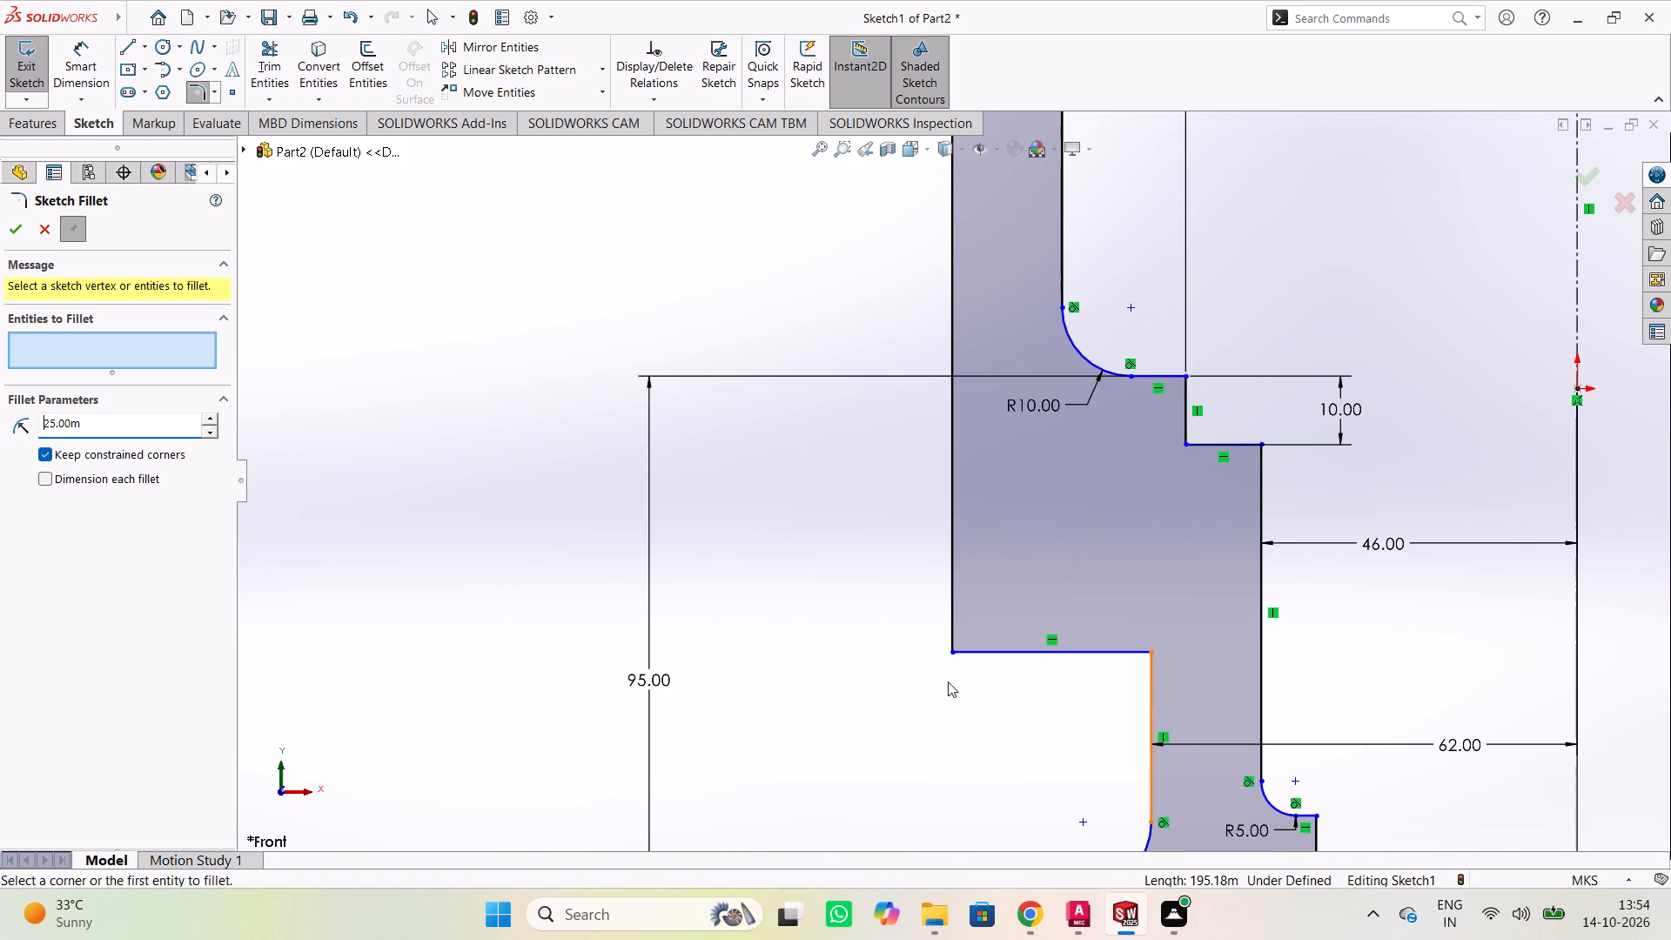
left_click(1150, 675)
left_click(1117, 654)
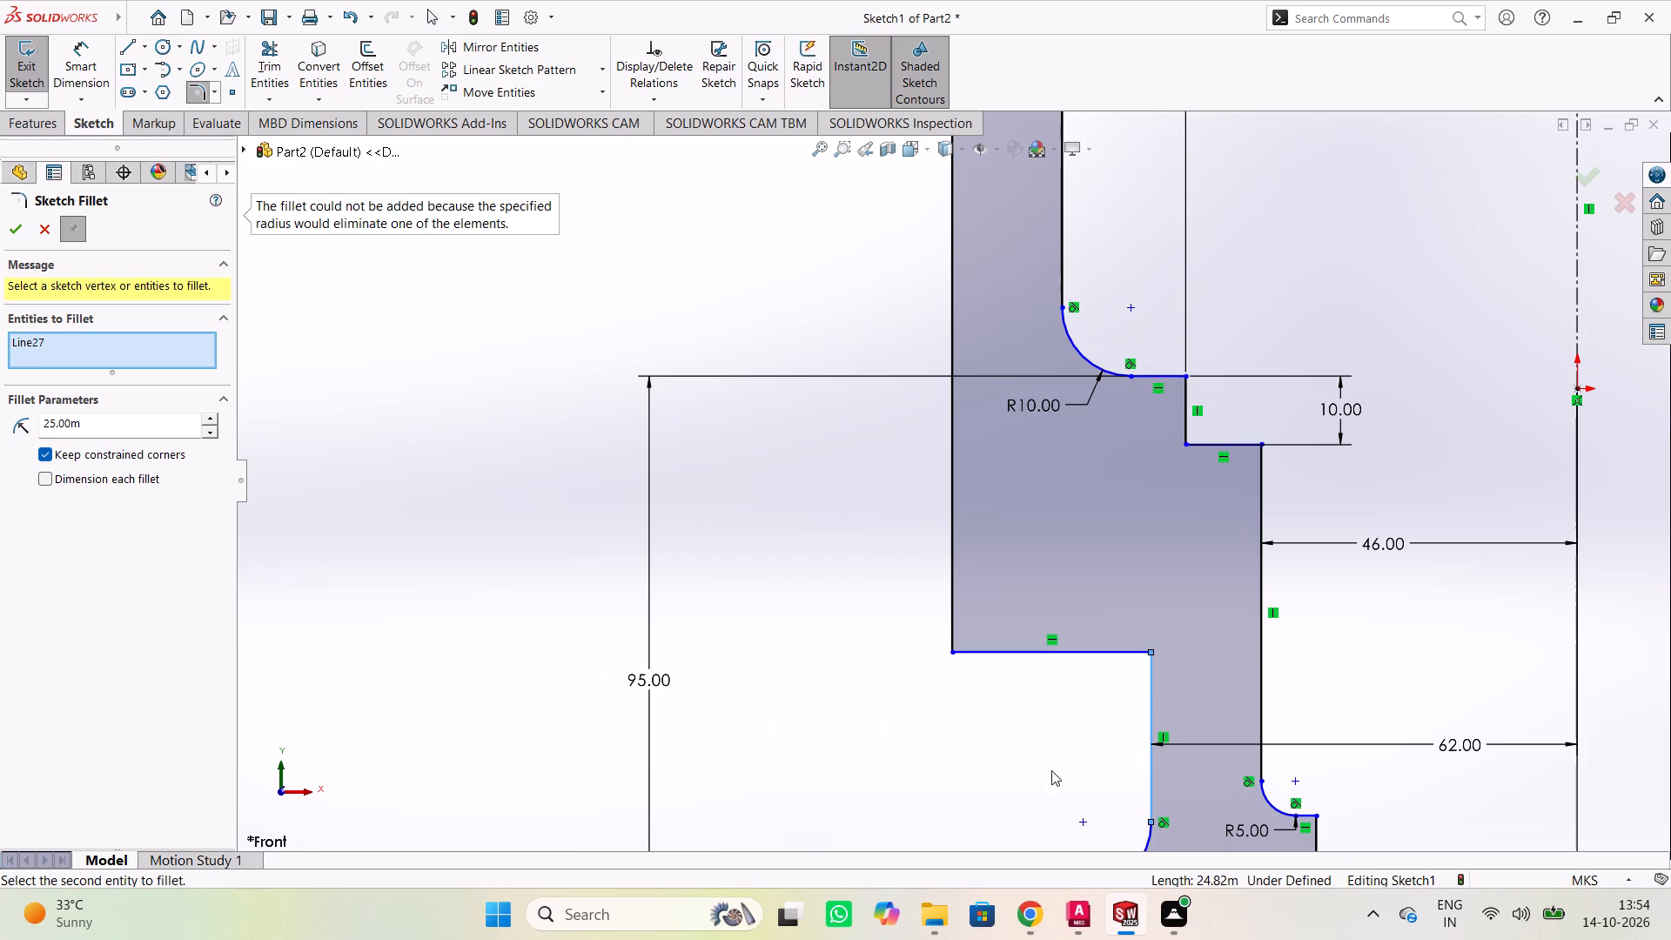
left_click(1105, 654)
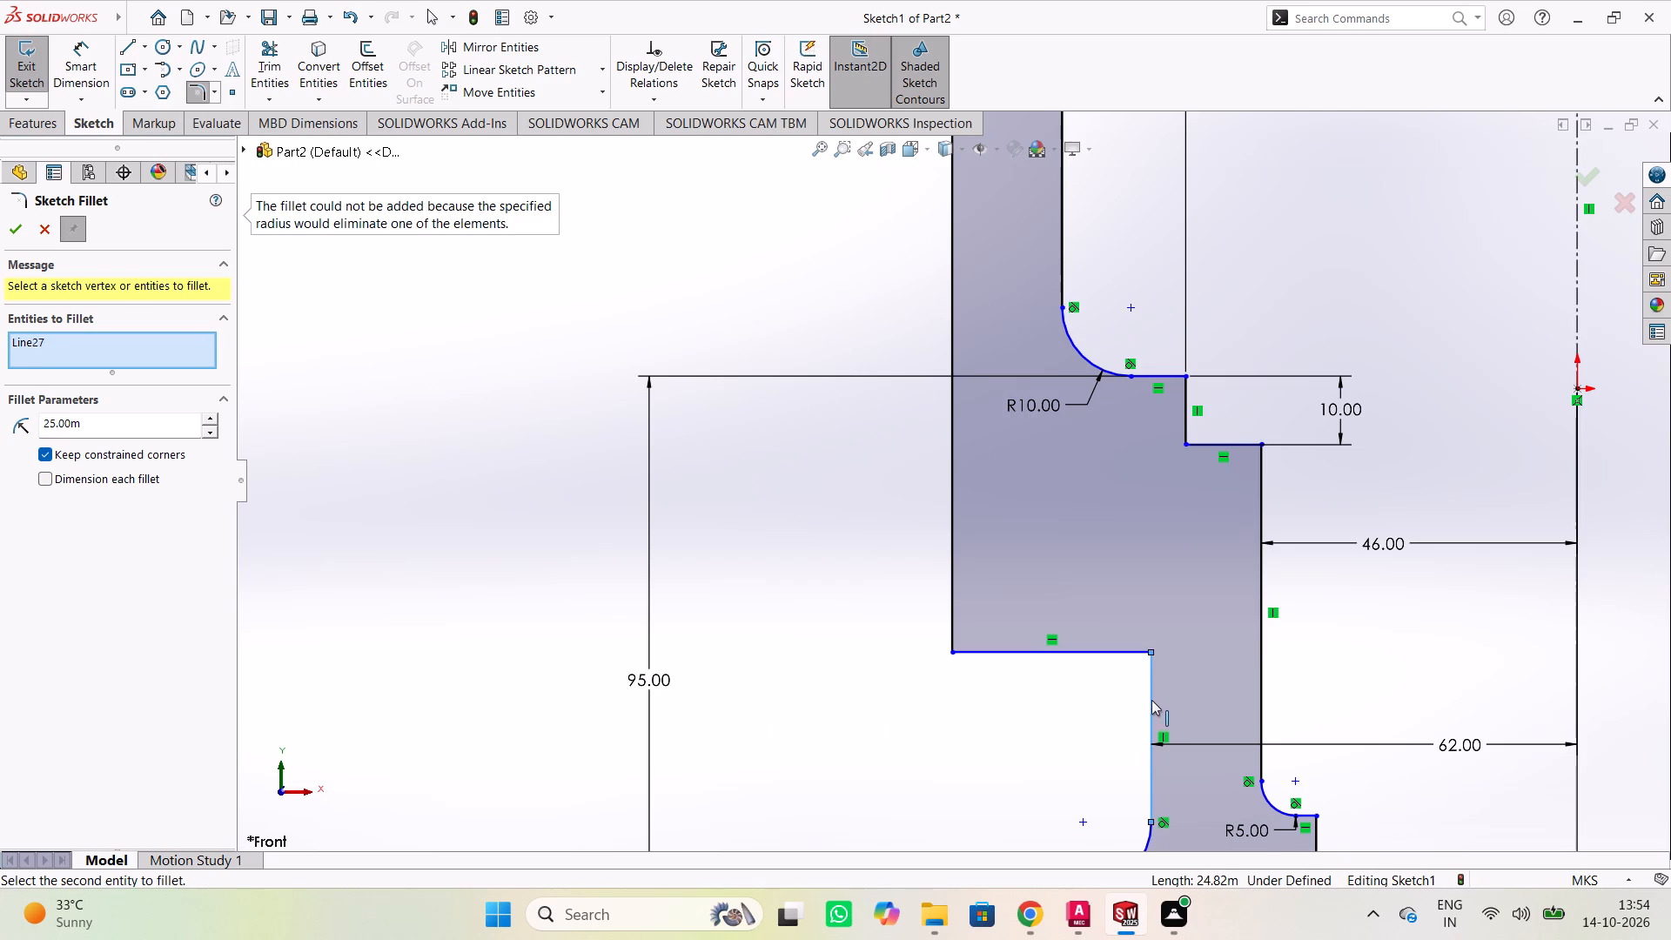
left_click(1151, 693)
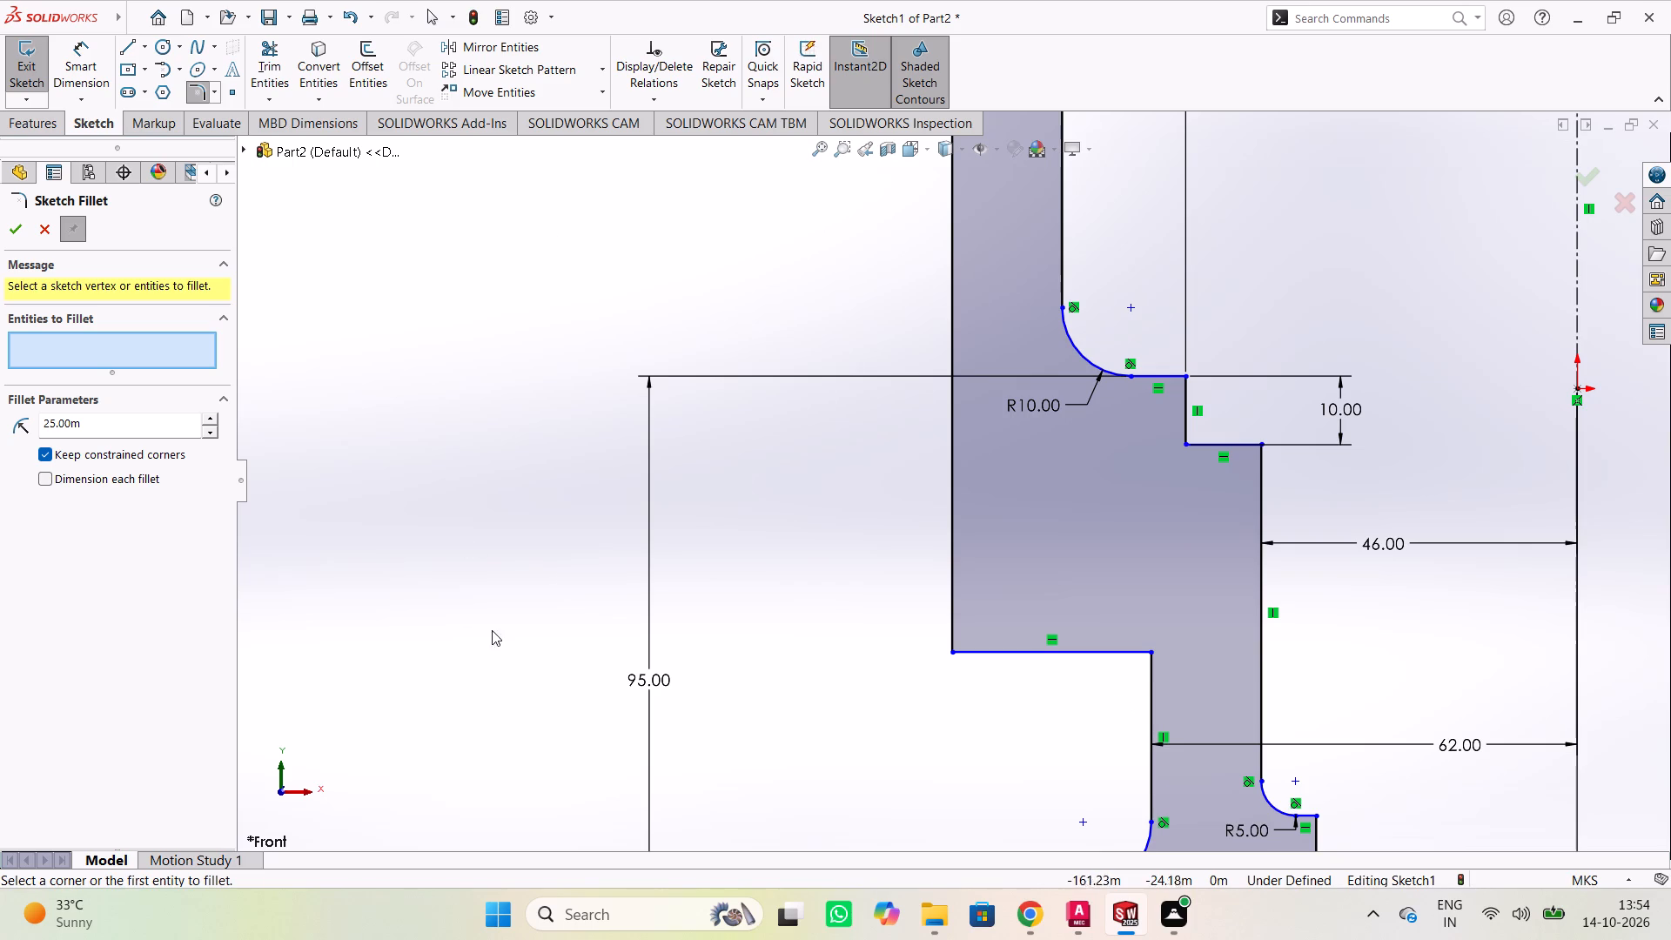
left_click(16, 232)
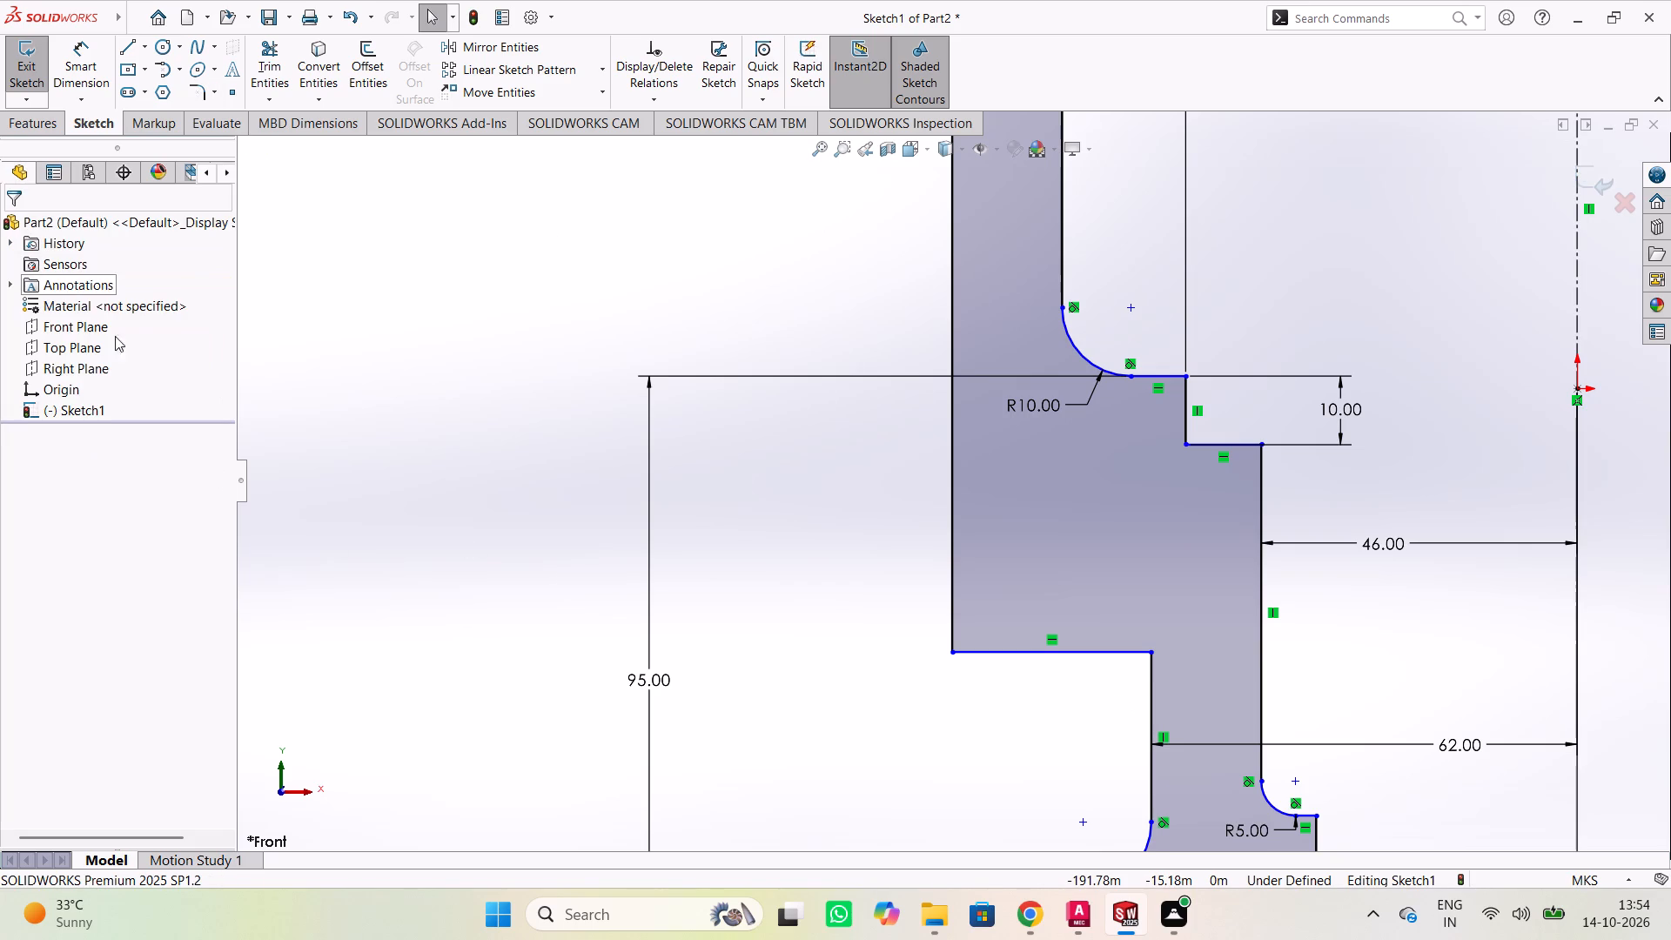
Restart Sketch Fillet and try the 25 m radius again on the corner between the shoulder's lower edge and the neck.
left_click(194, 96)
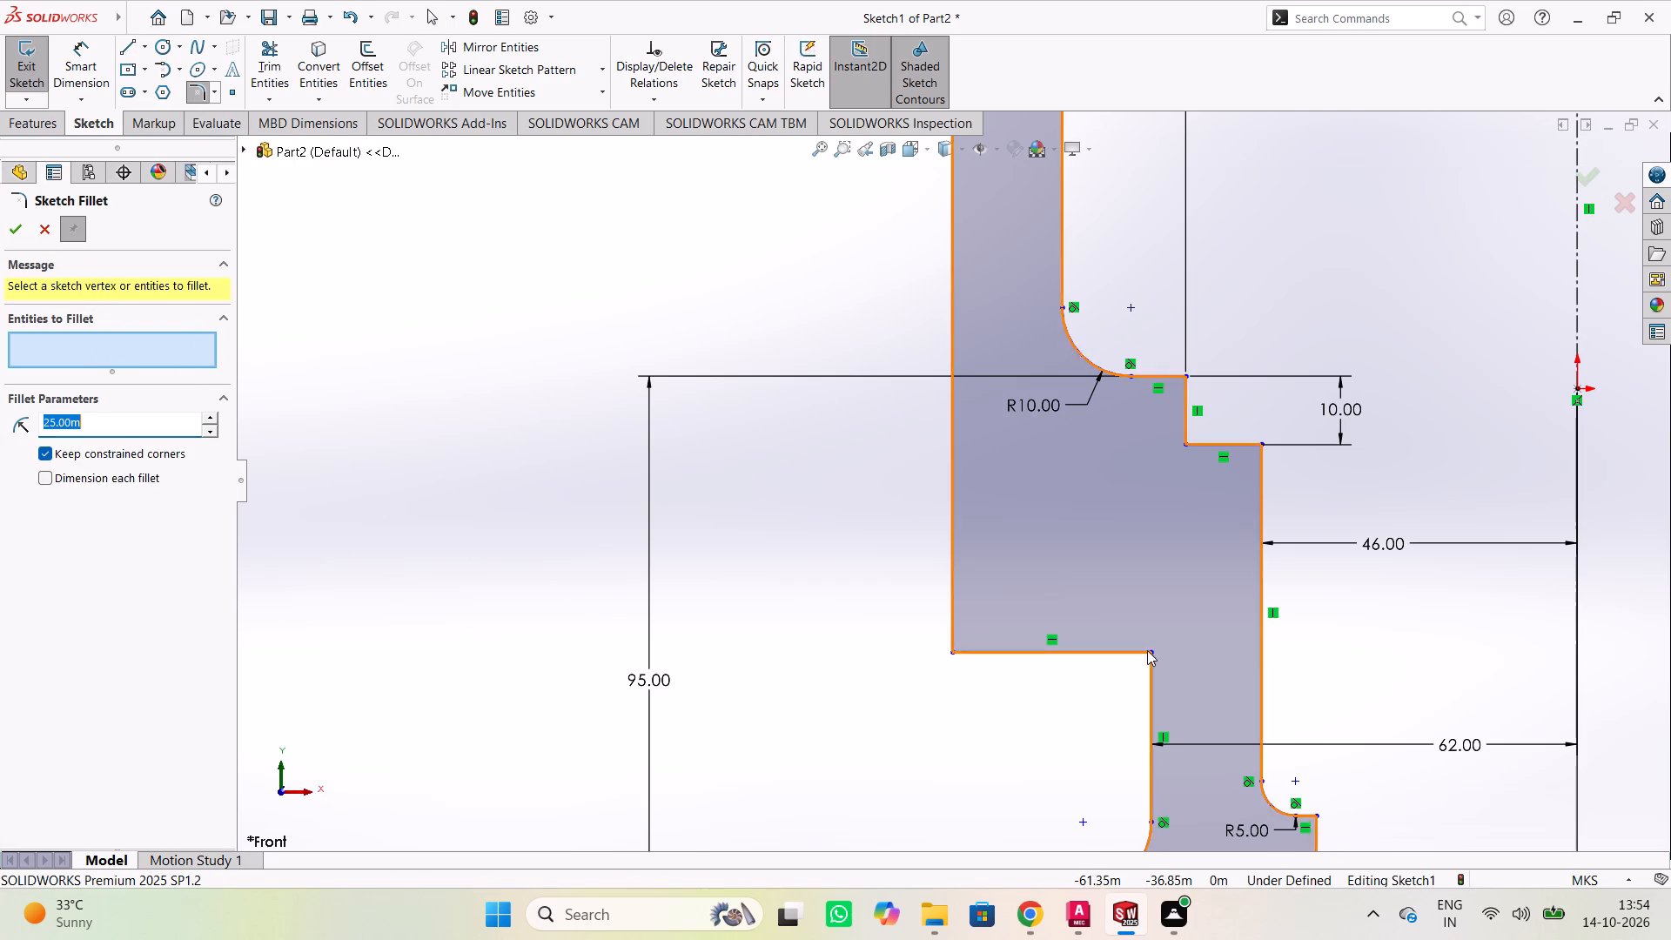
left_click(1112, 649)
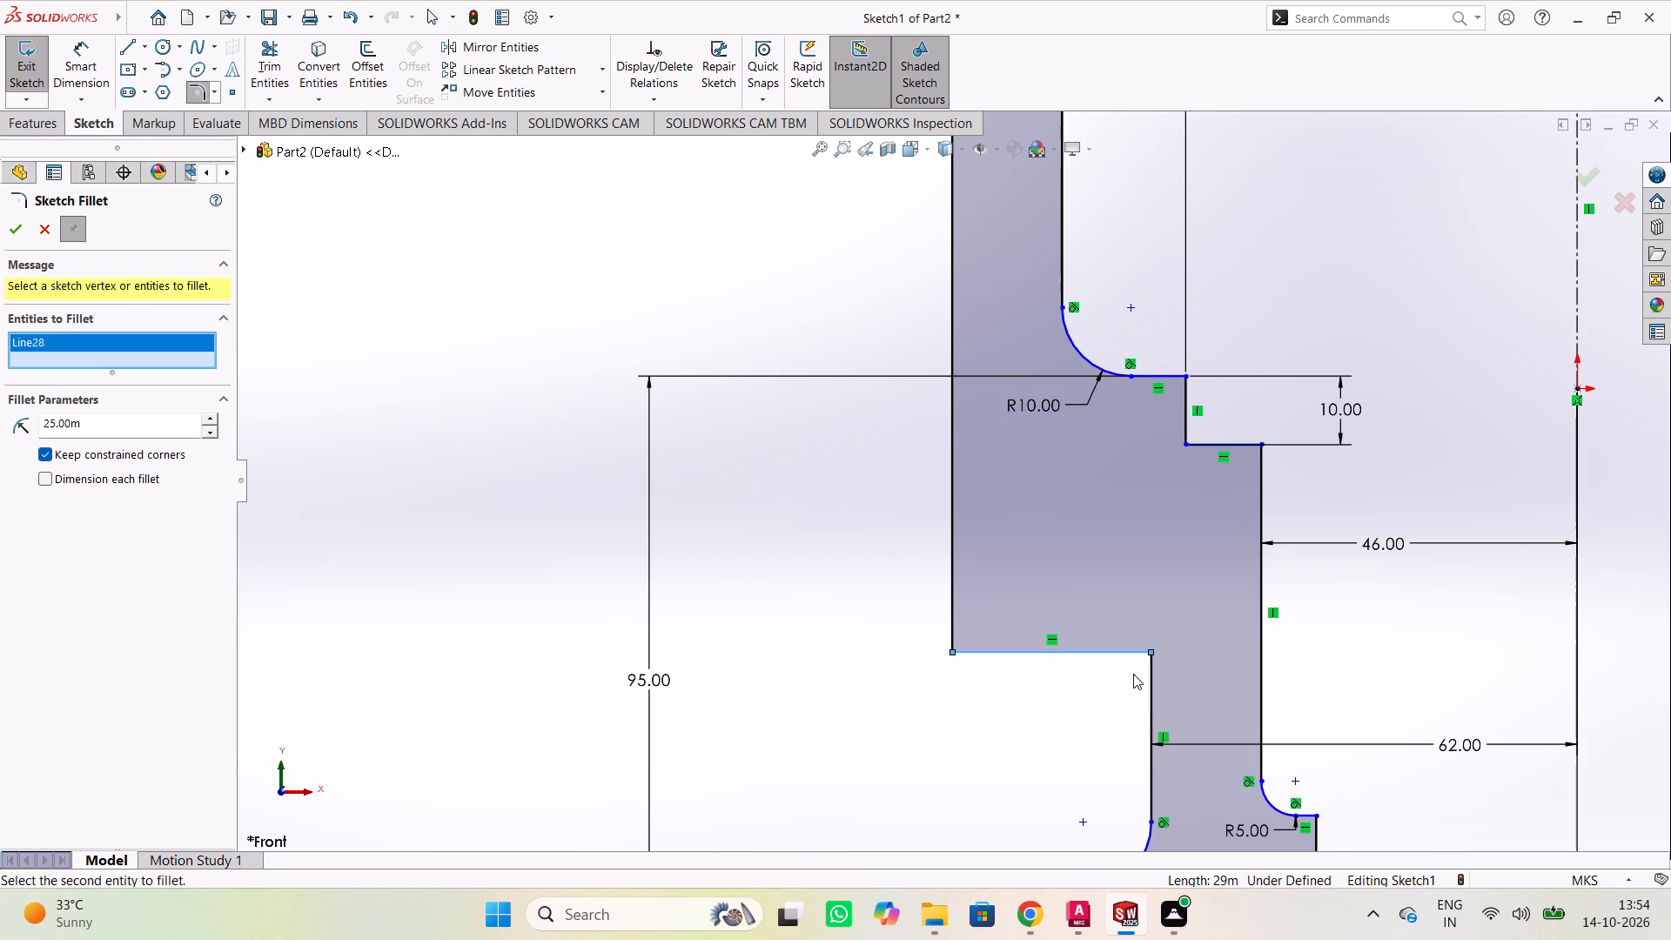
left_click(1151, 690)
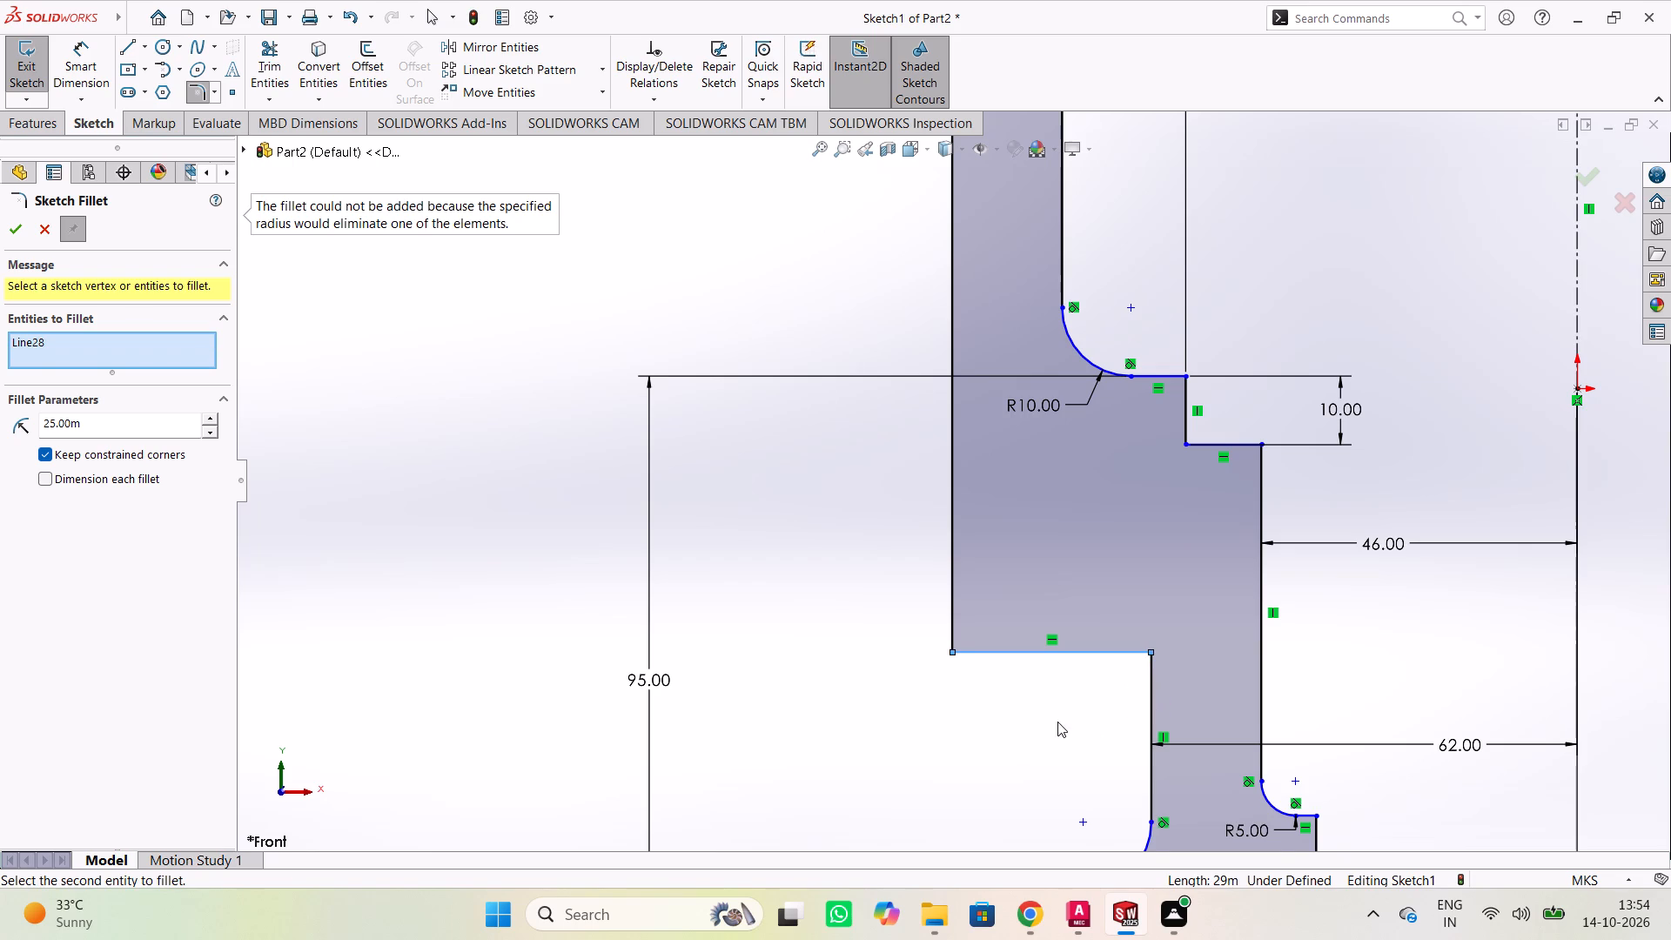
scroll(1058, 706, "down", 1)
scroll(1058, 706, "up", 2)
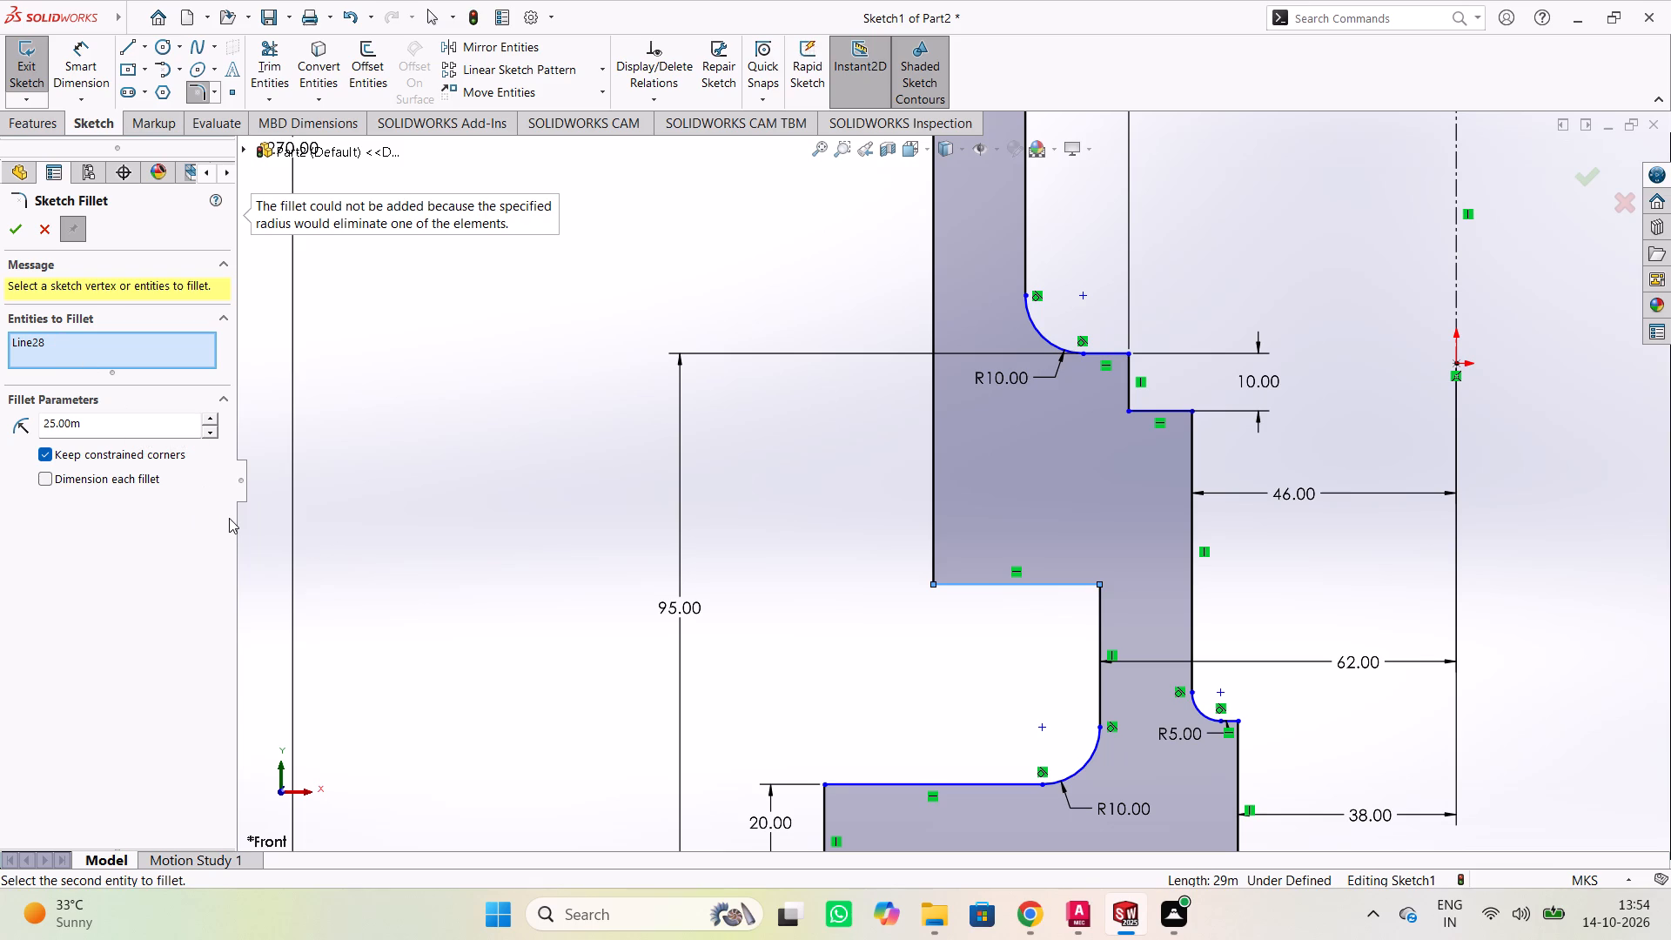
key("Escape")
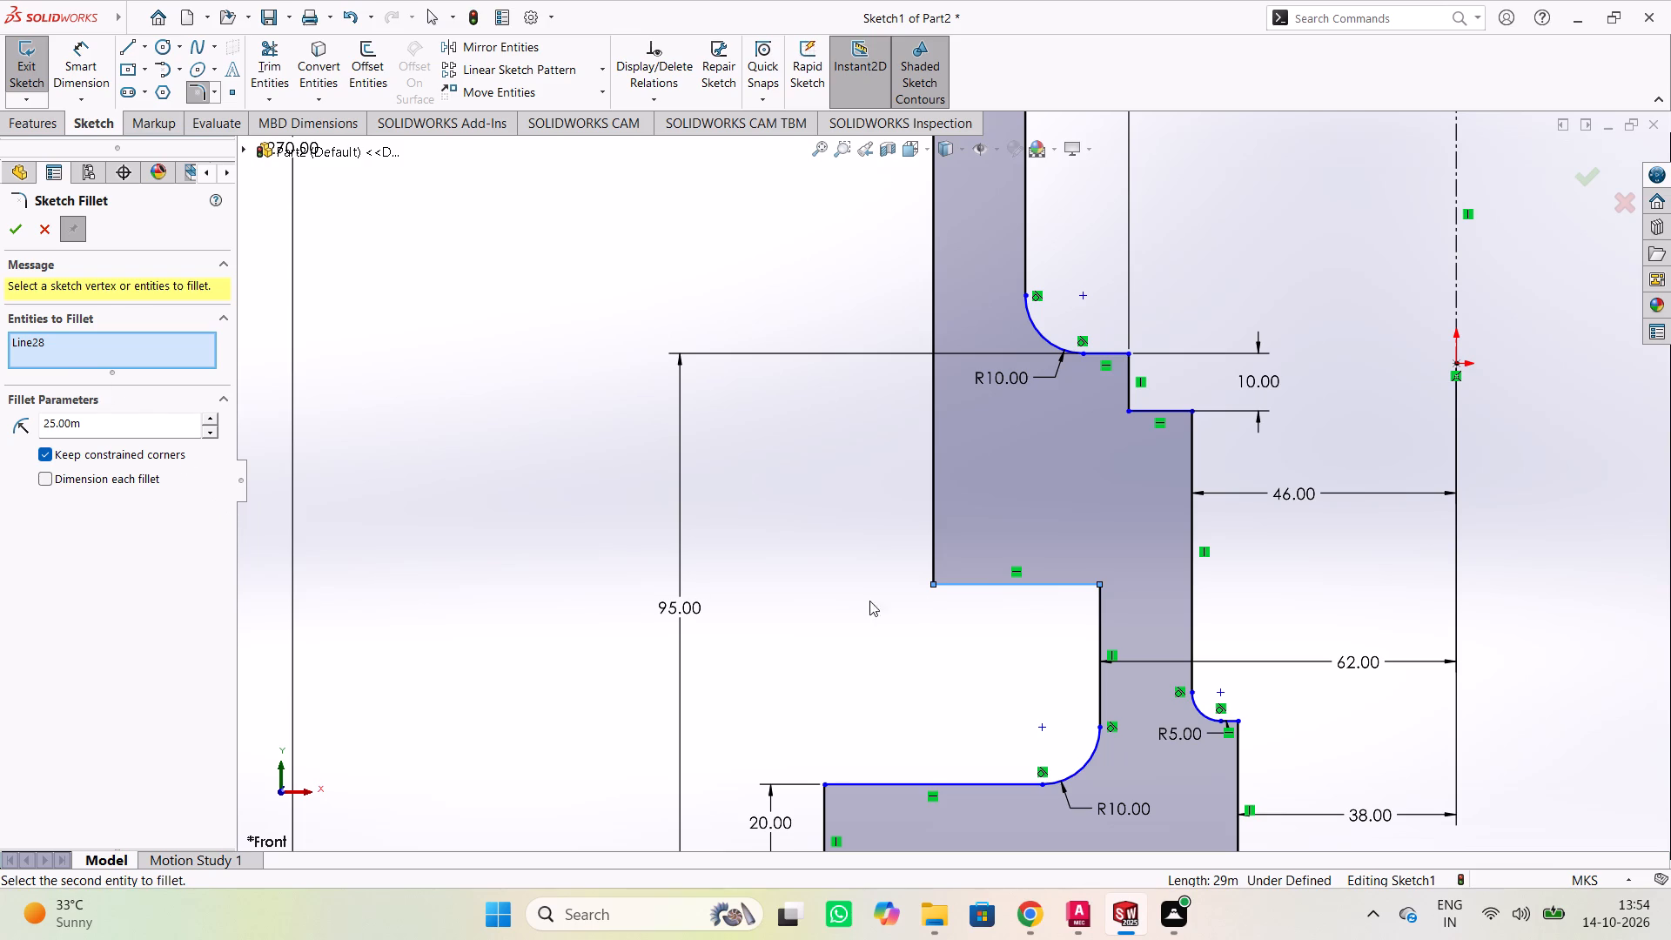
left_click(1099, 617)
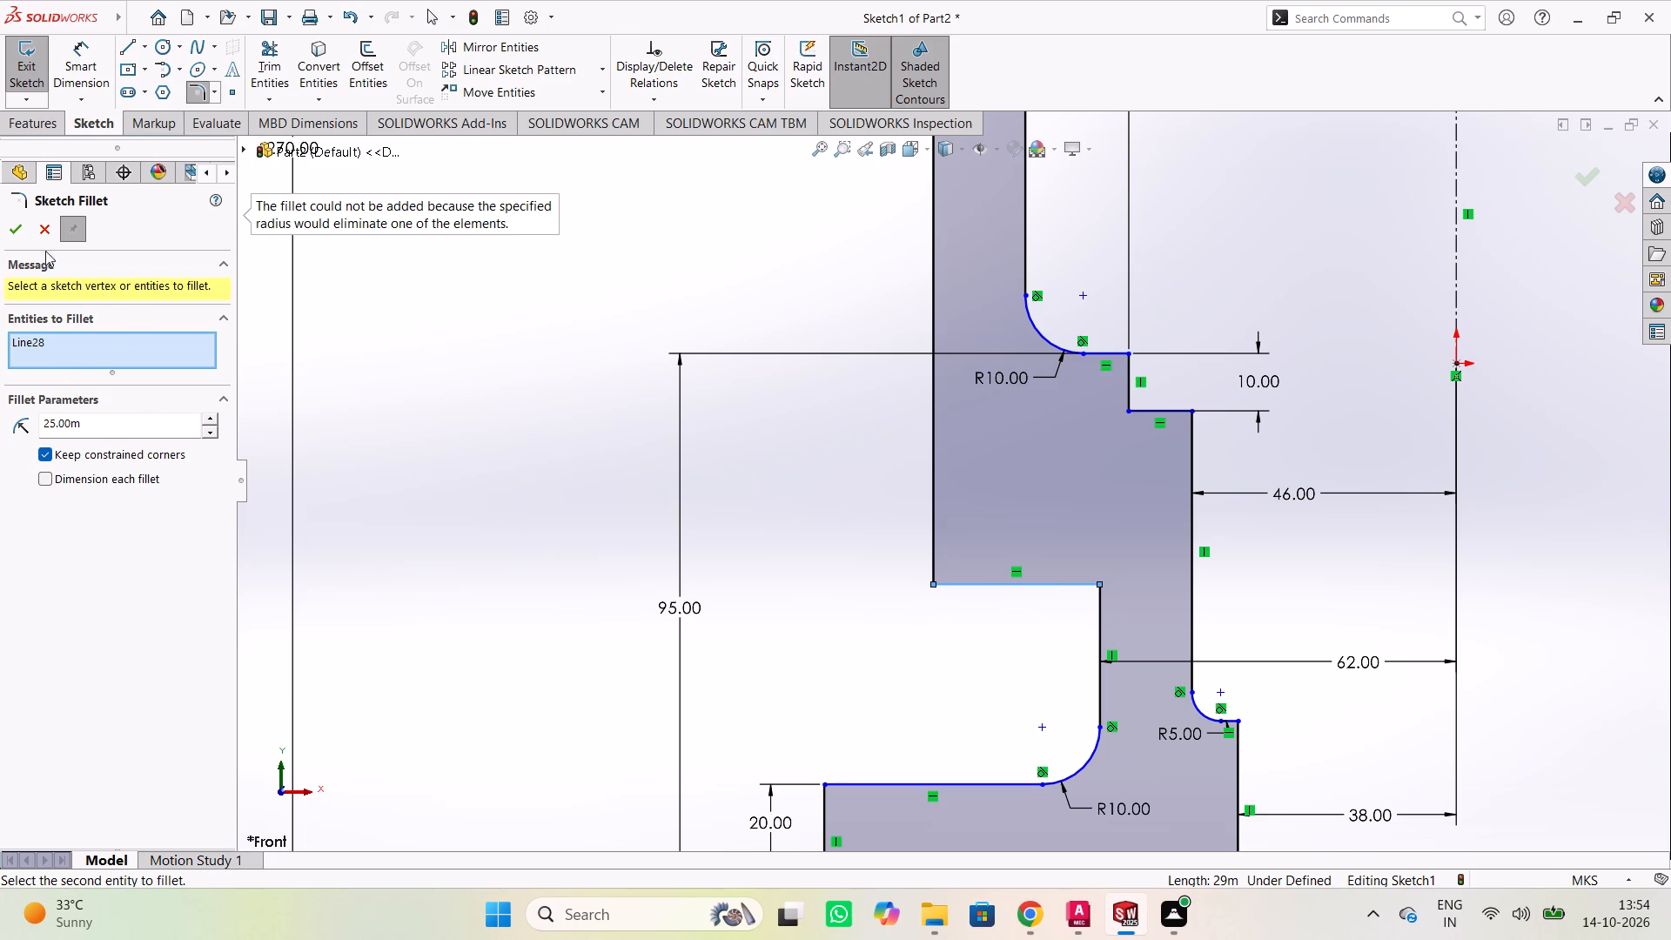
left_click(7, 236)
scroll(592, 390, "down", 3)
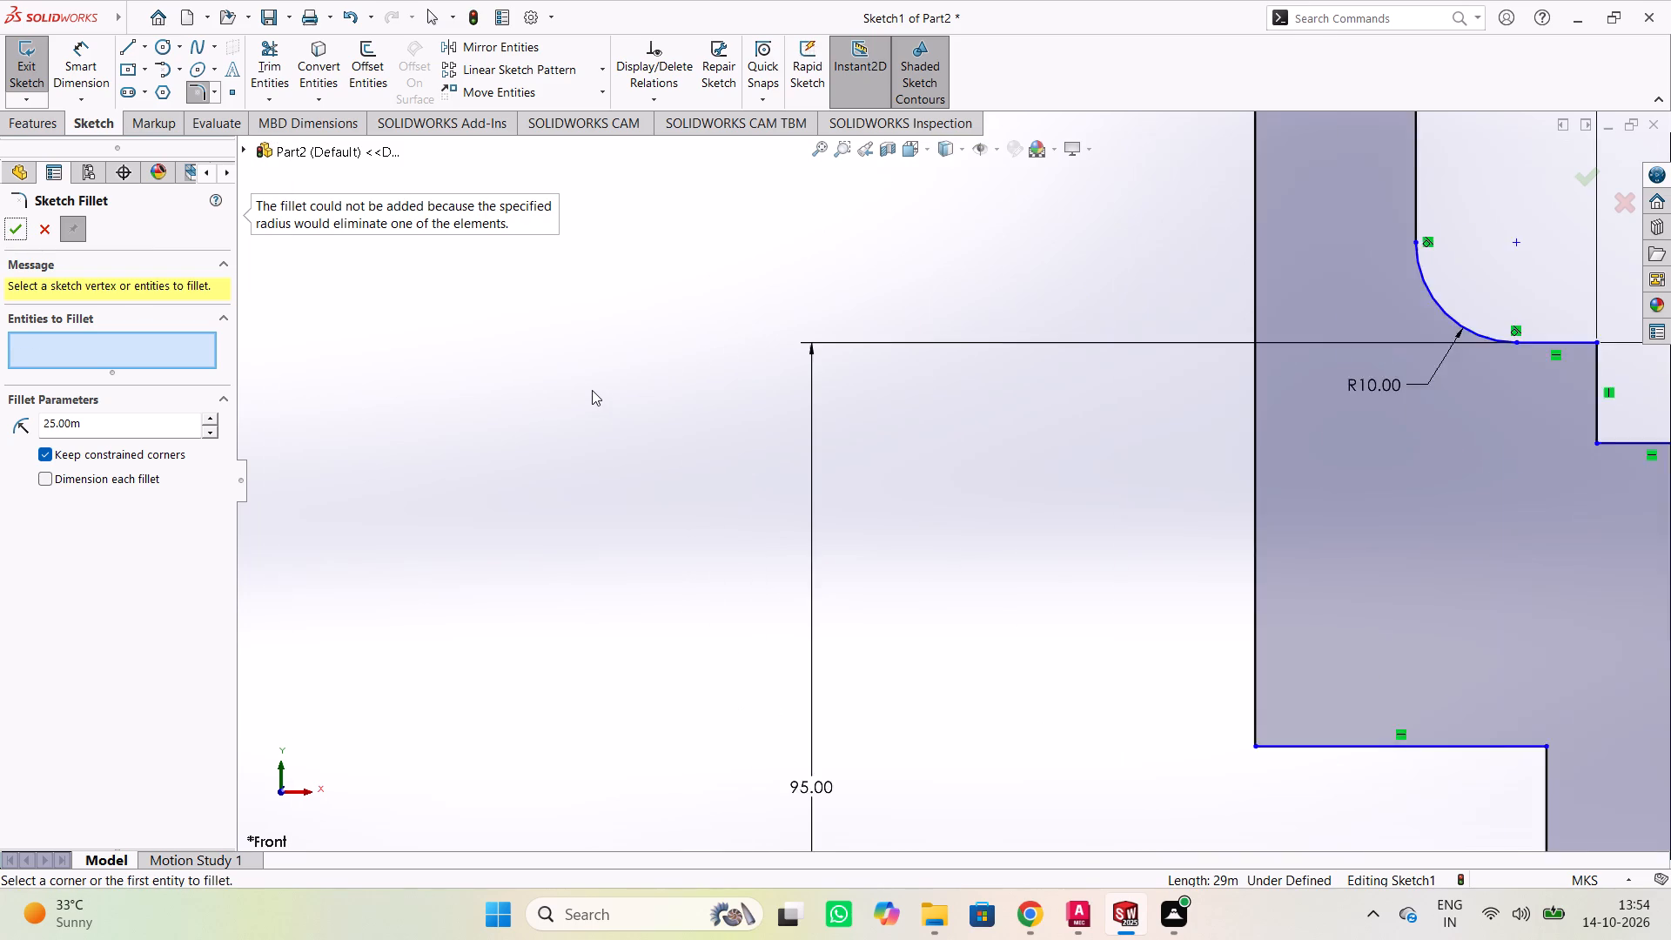
Restart Sketch Fillet, set the radius to 26 m, and try it starting from the long outer wall line.
scroll(592, 390, "up", 4)
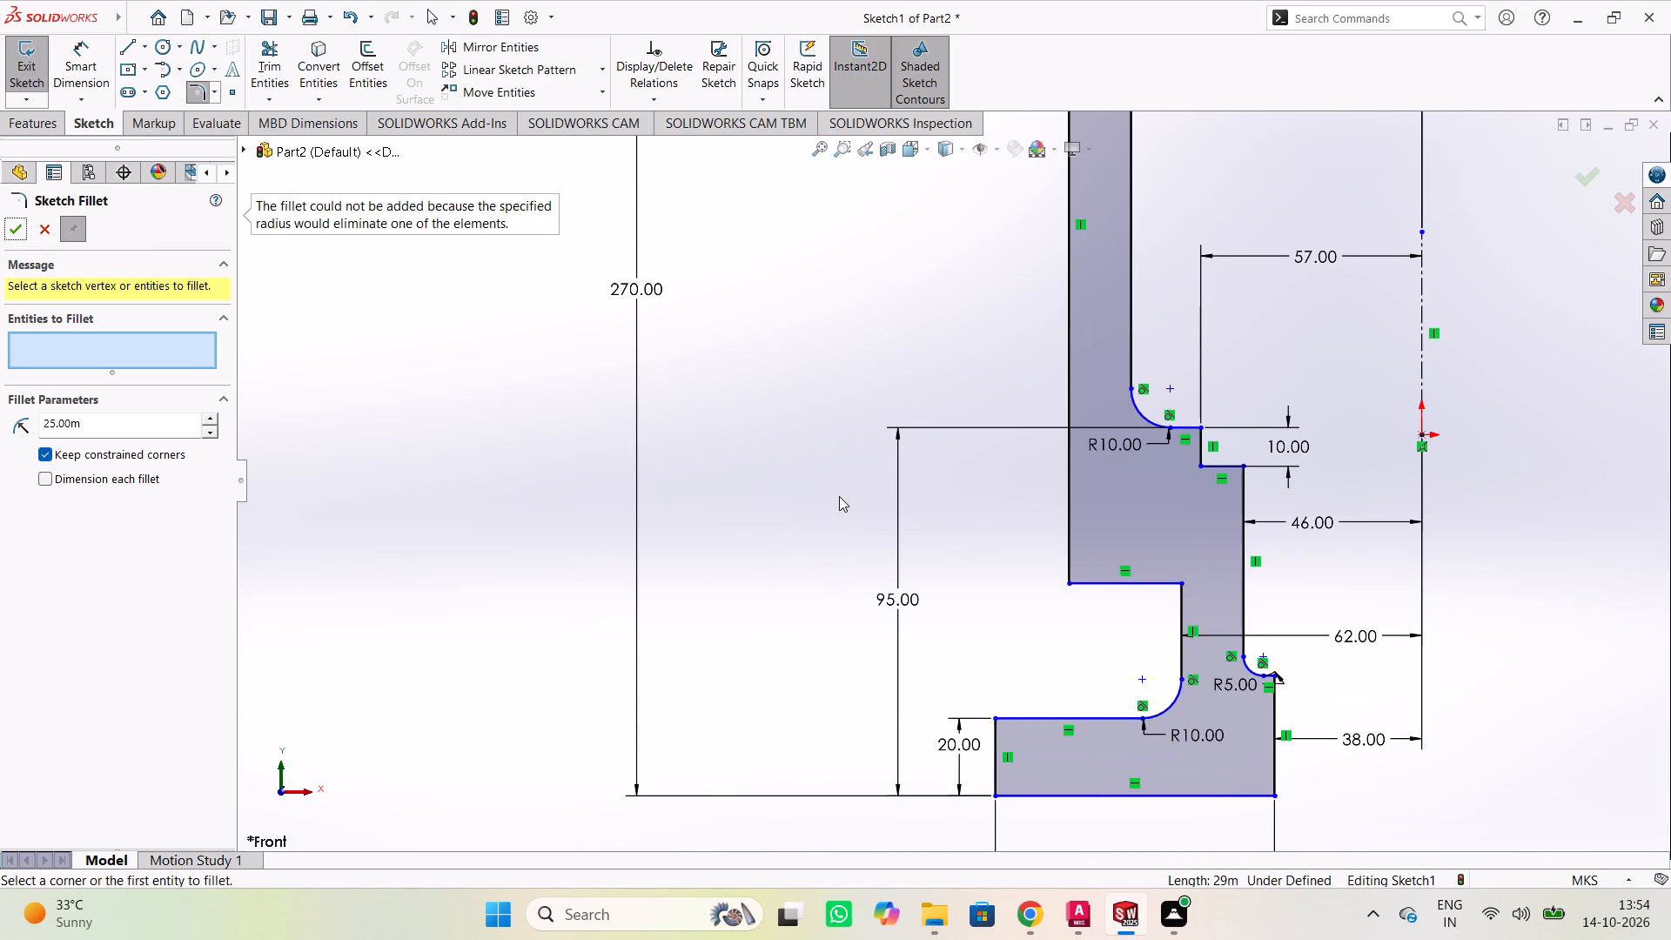
left_click(842, 493)
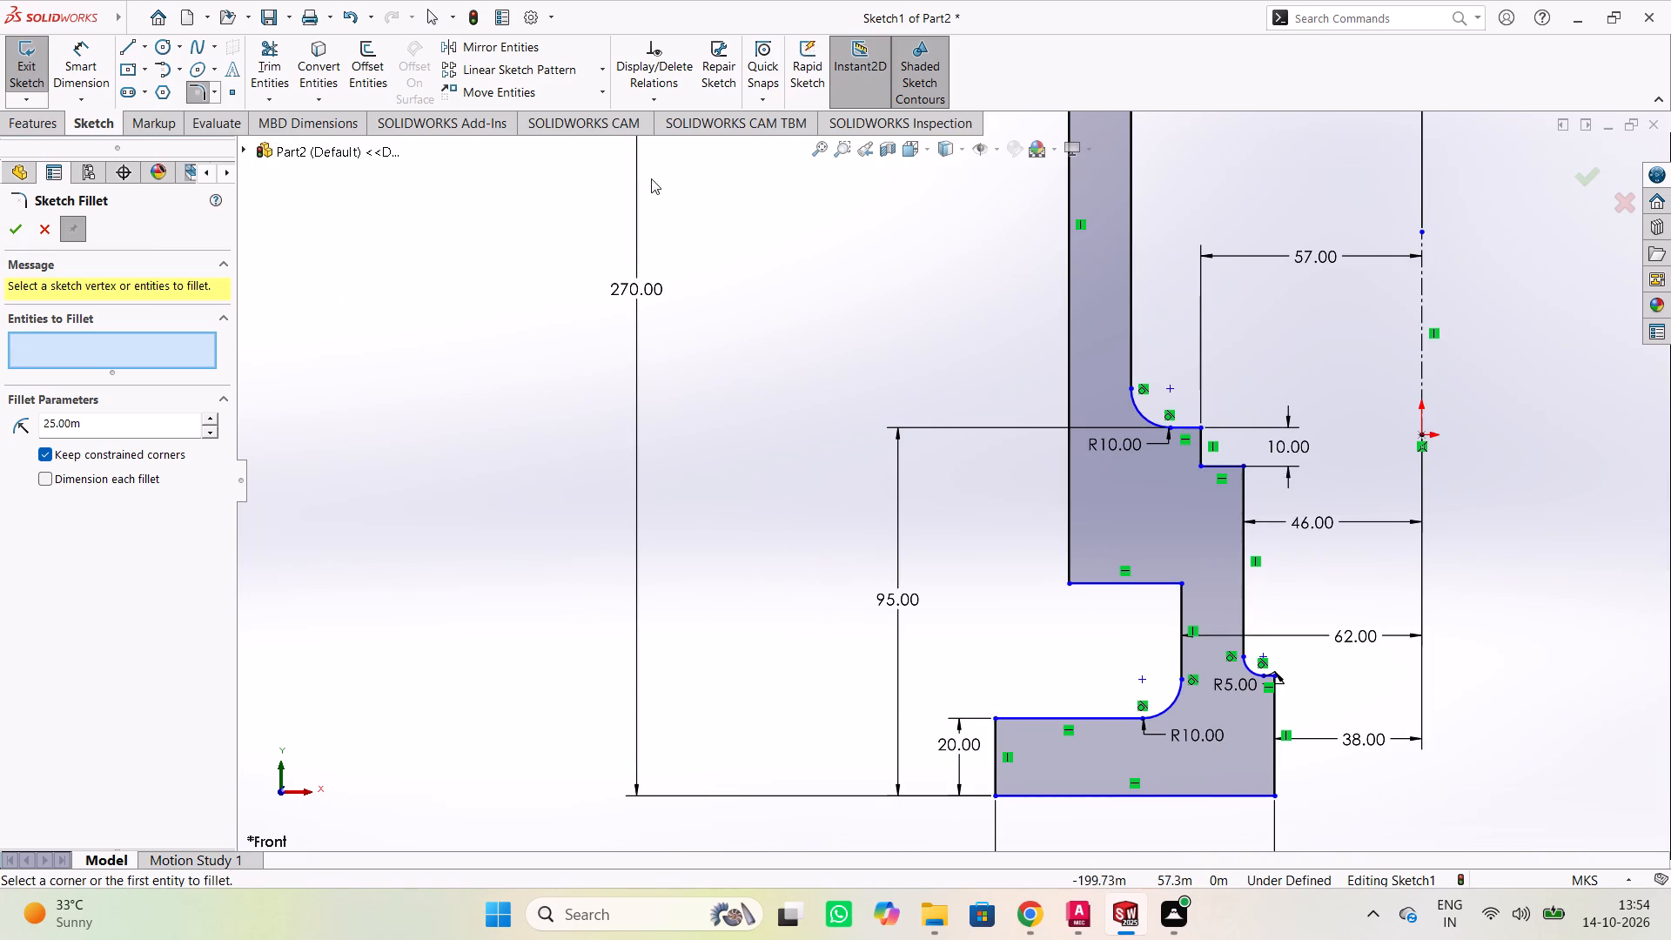
left_click(199, 97)
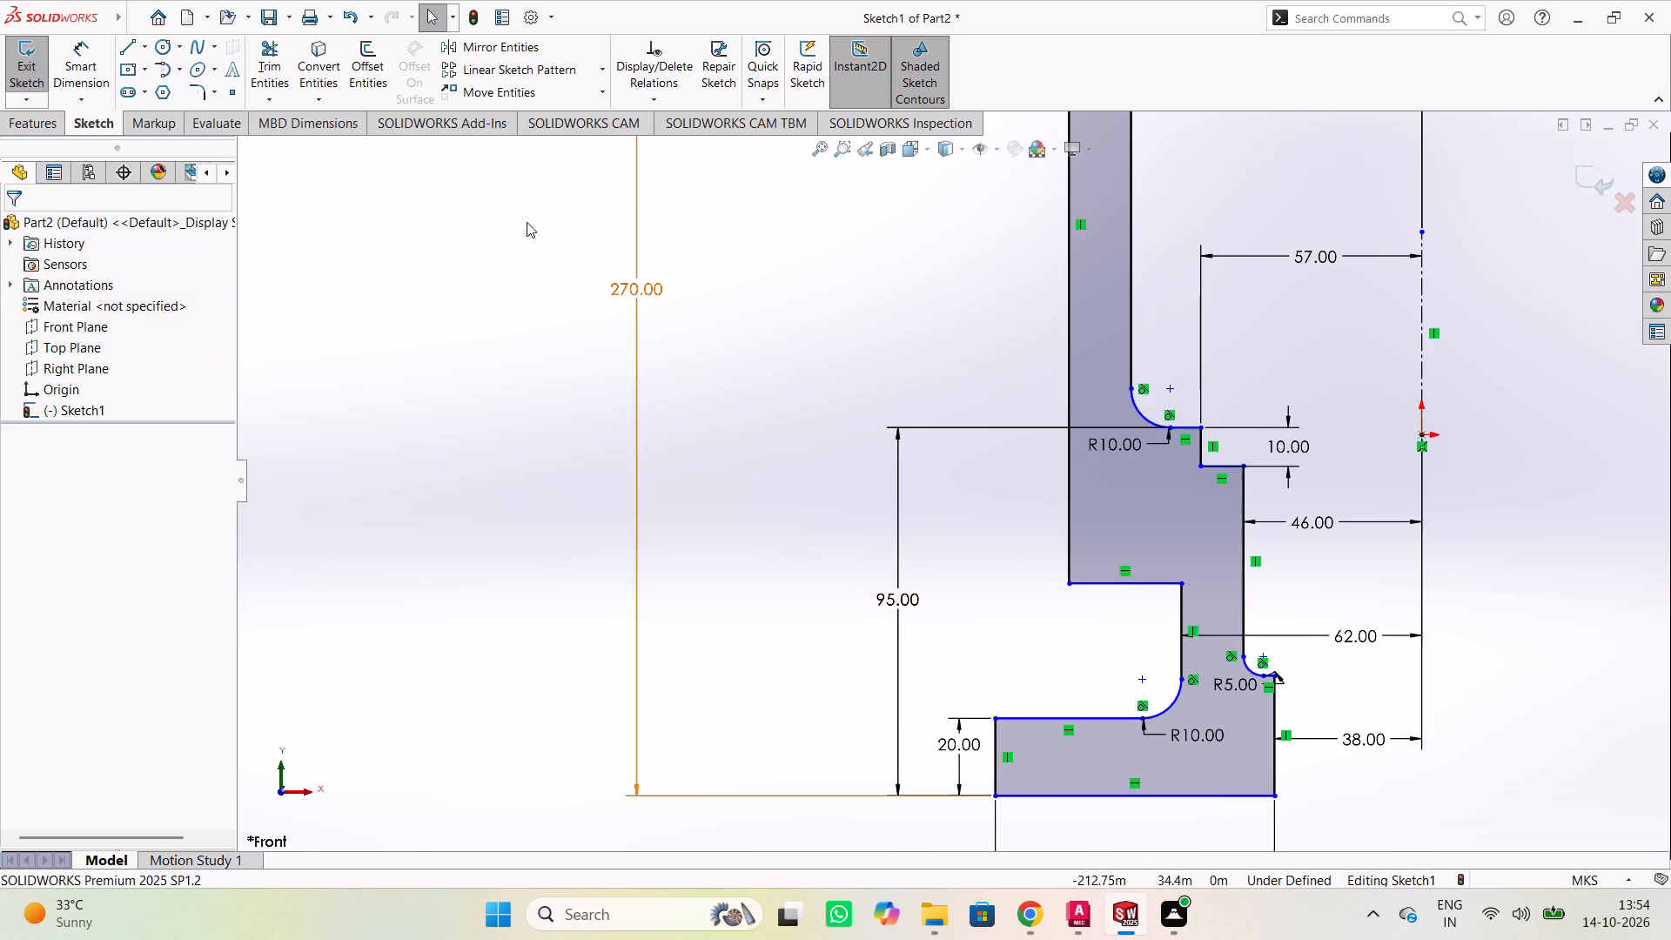
left_click(202, 91)
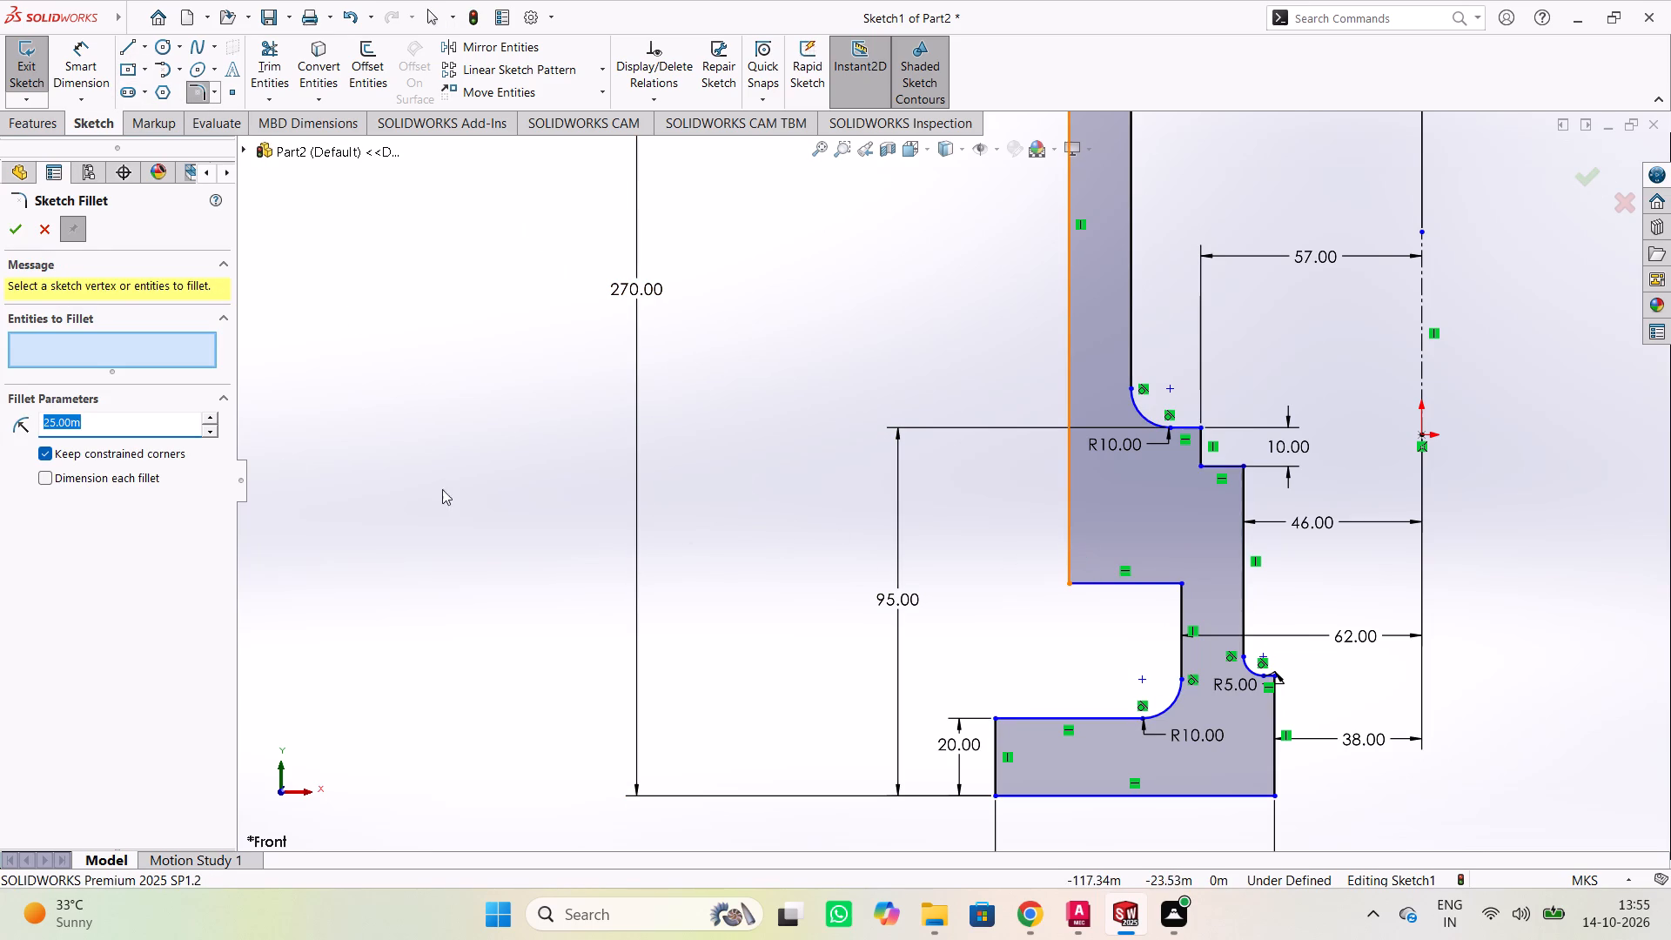
type("26")
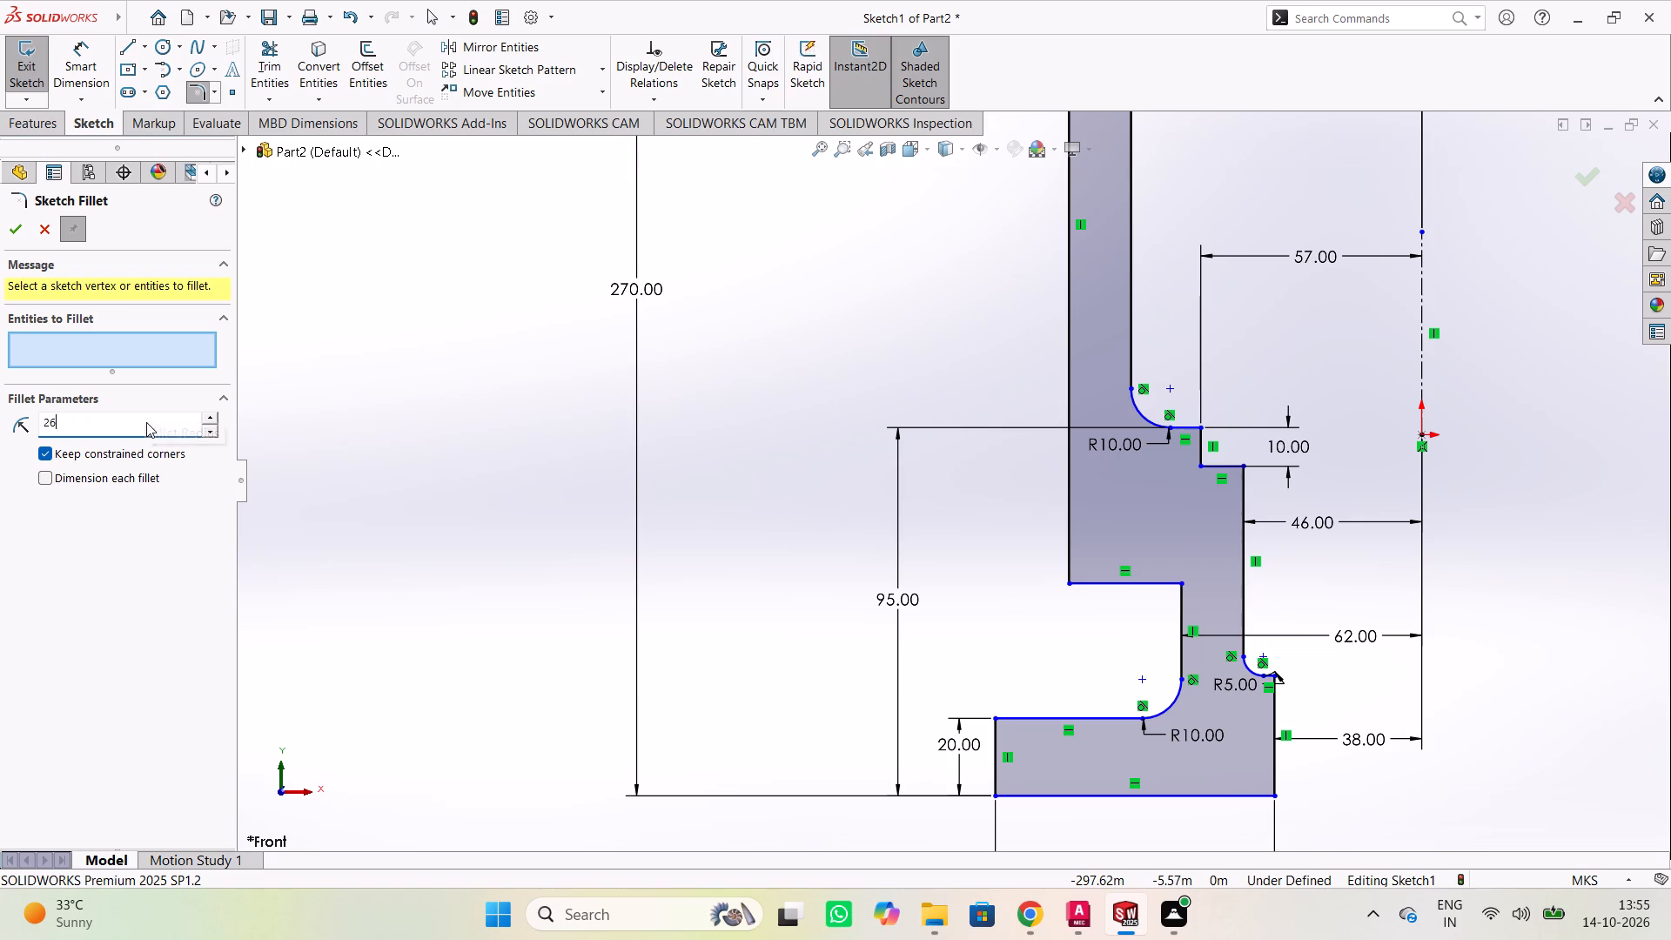
key("Return")
left_click(1067, 519)
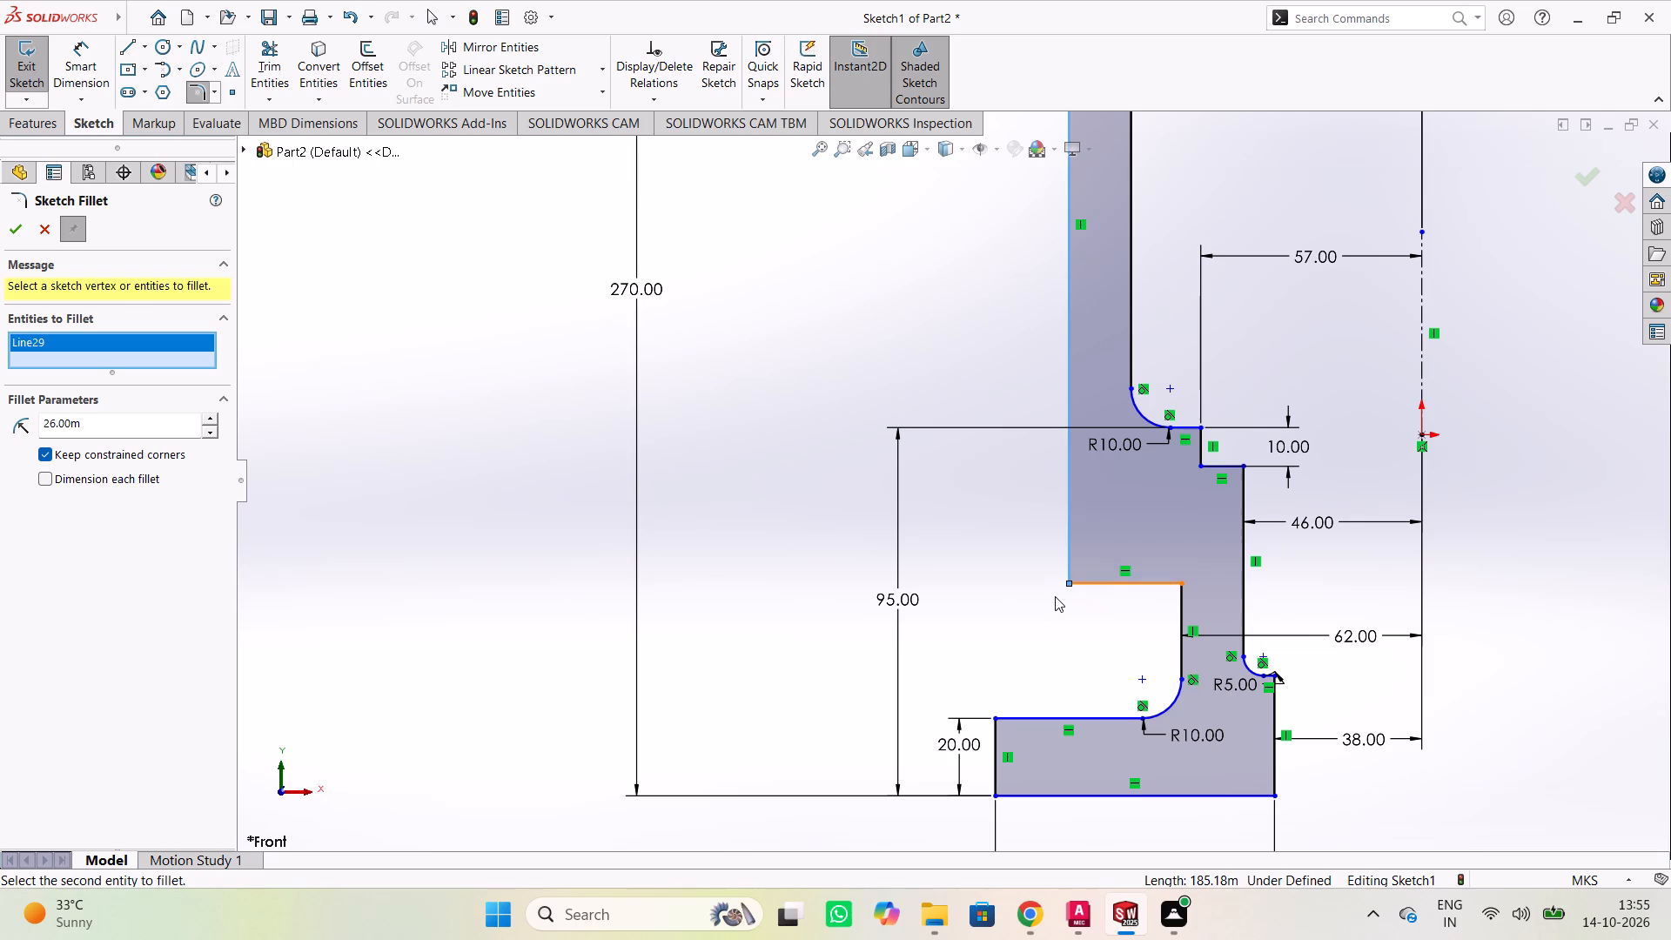
key("Escape")
Examine the profile's outer shoulder, neck and bottom flange area along with its existing dimensions.
scroll(994, 336, "down", 3)
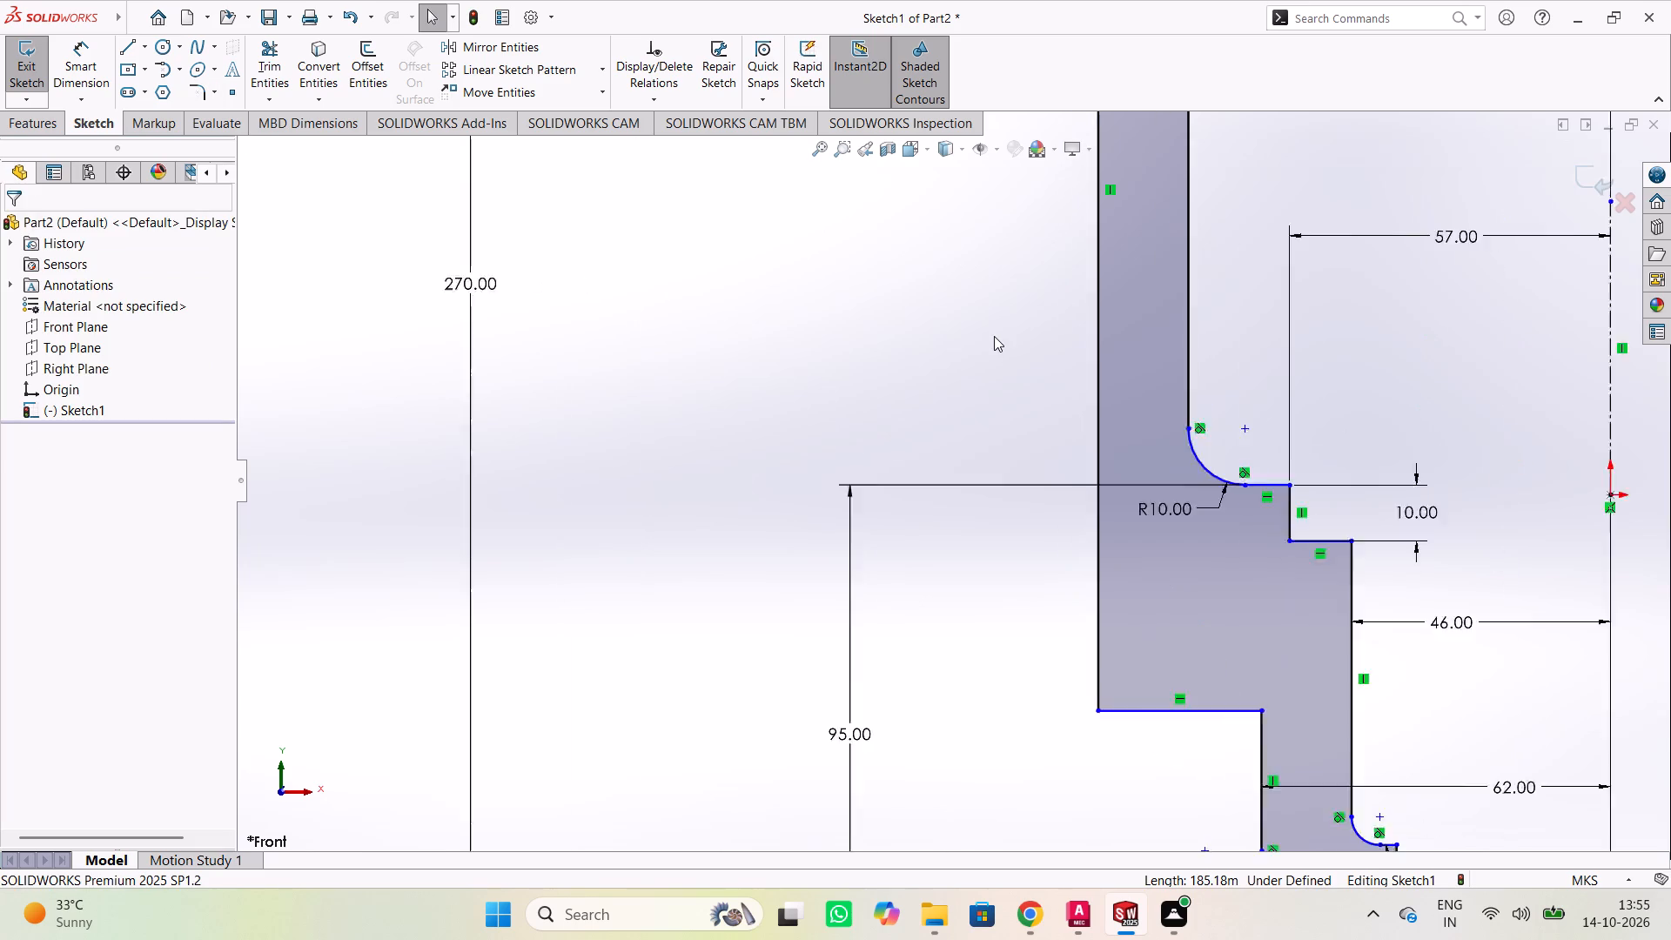
scroll(994, 336, "up", 6)
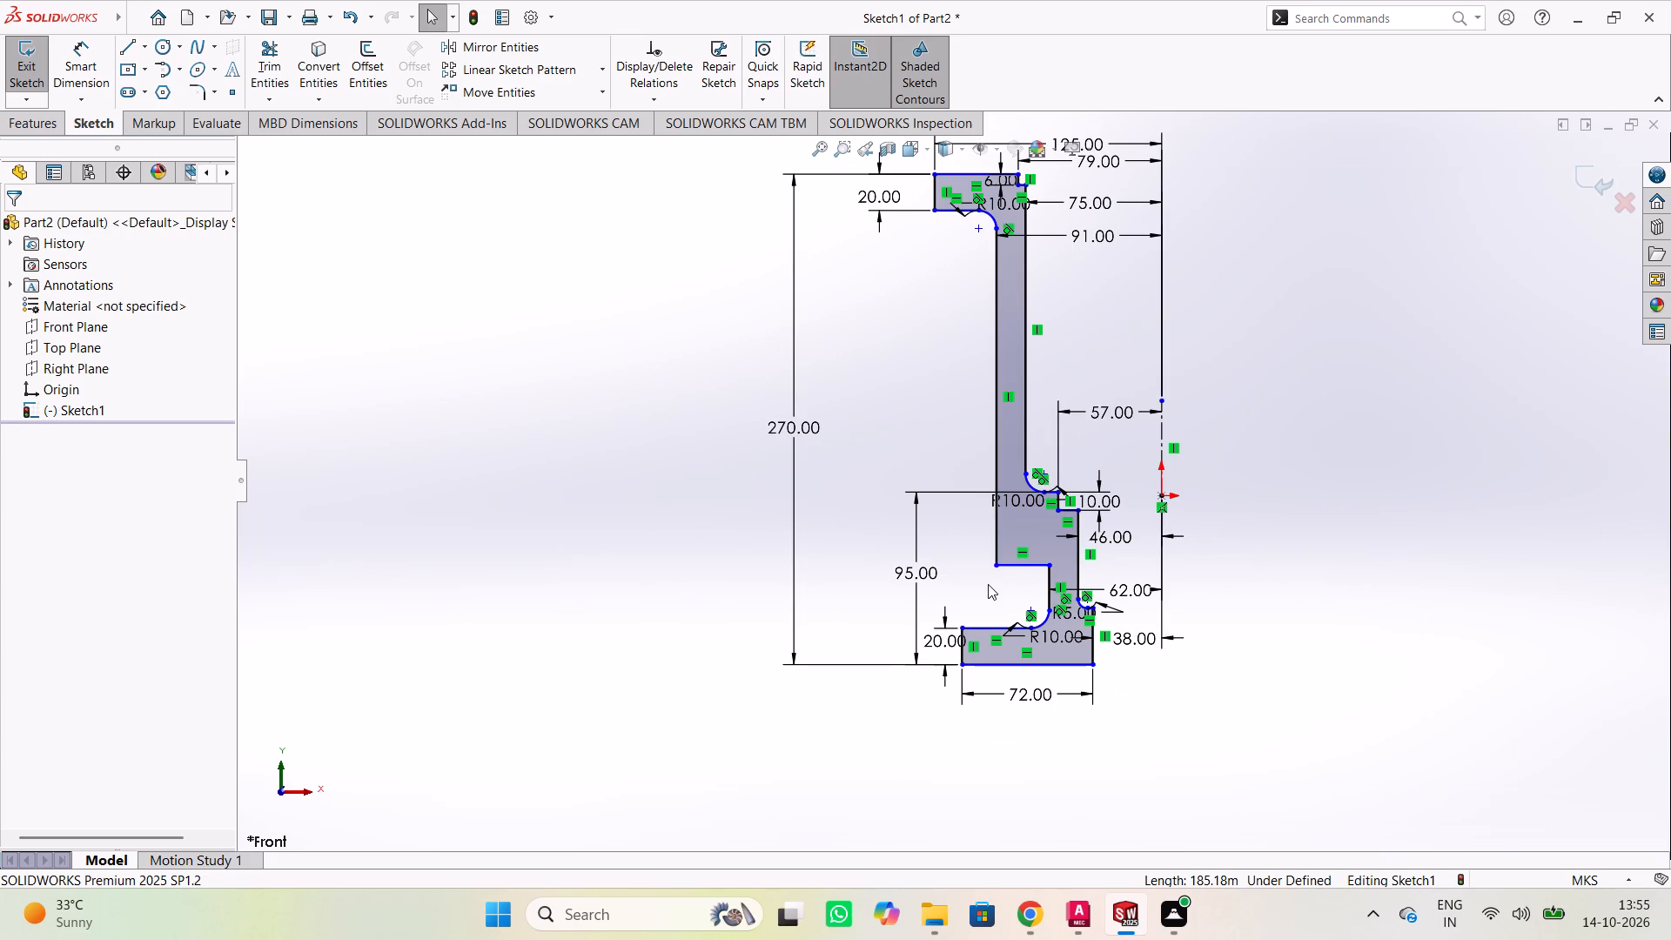
scroll(964, 549, "down", 2)
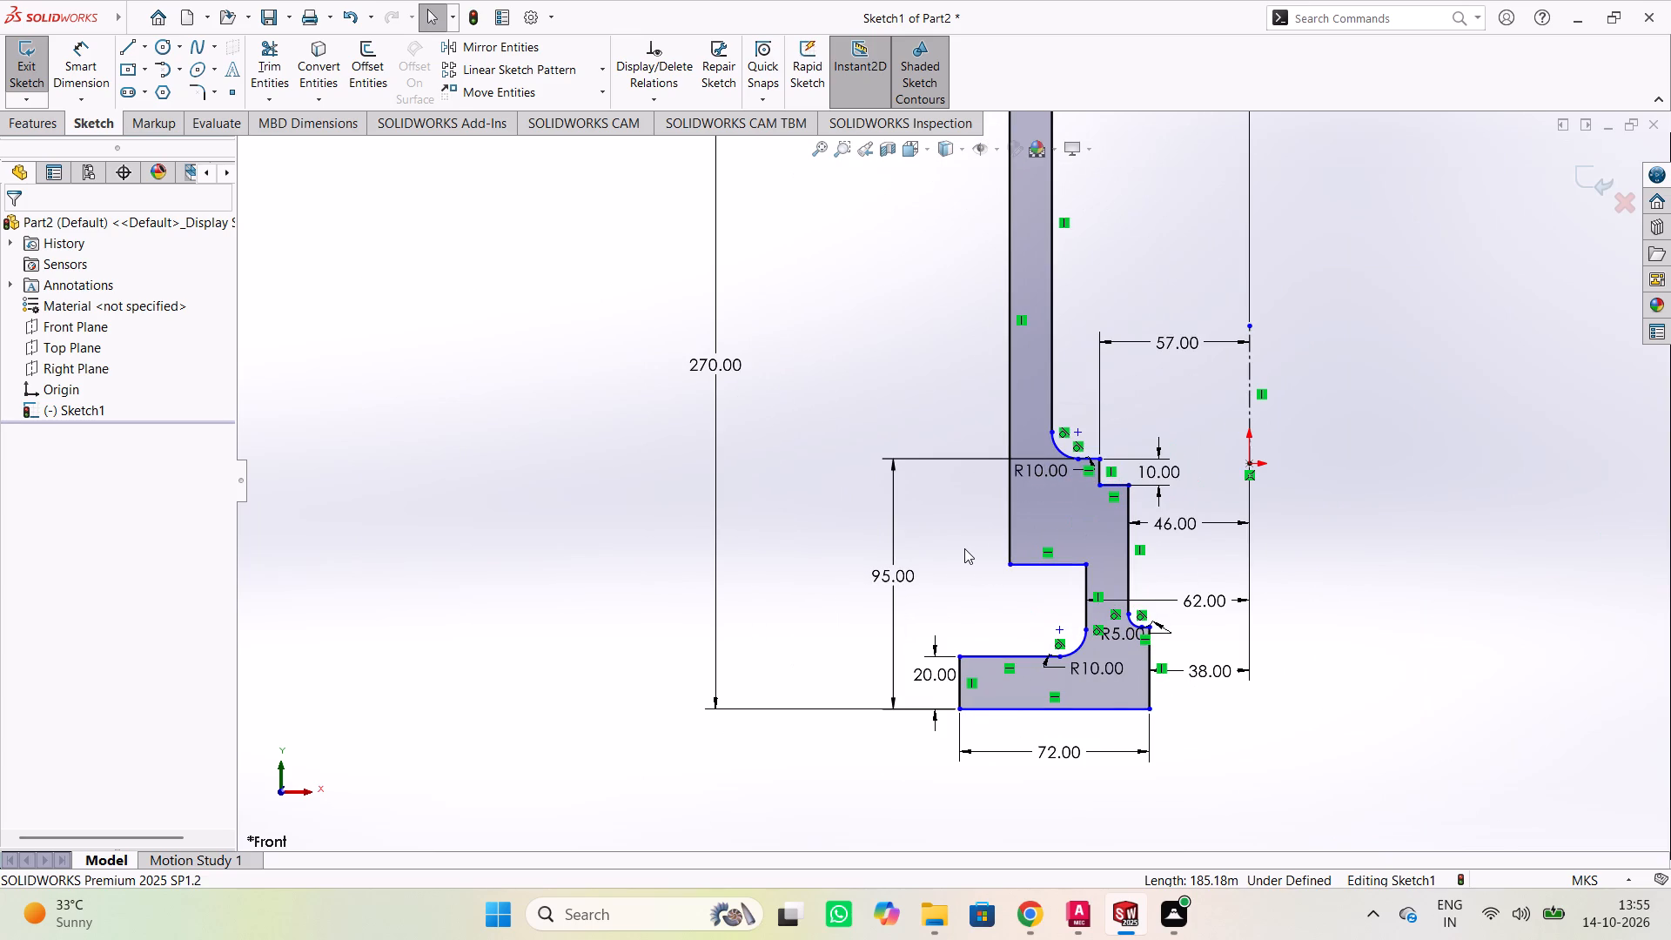
scroll(964, 548, "down", 2)
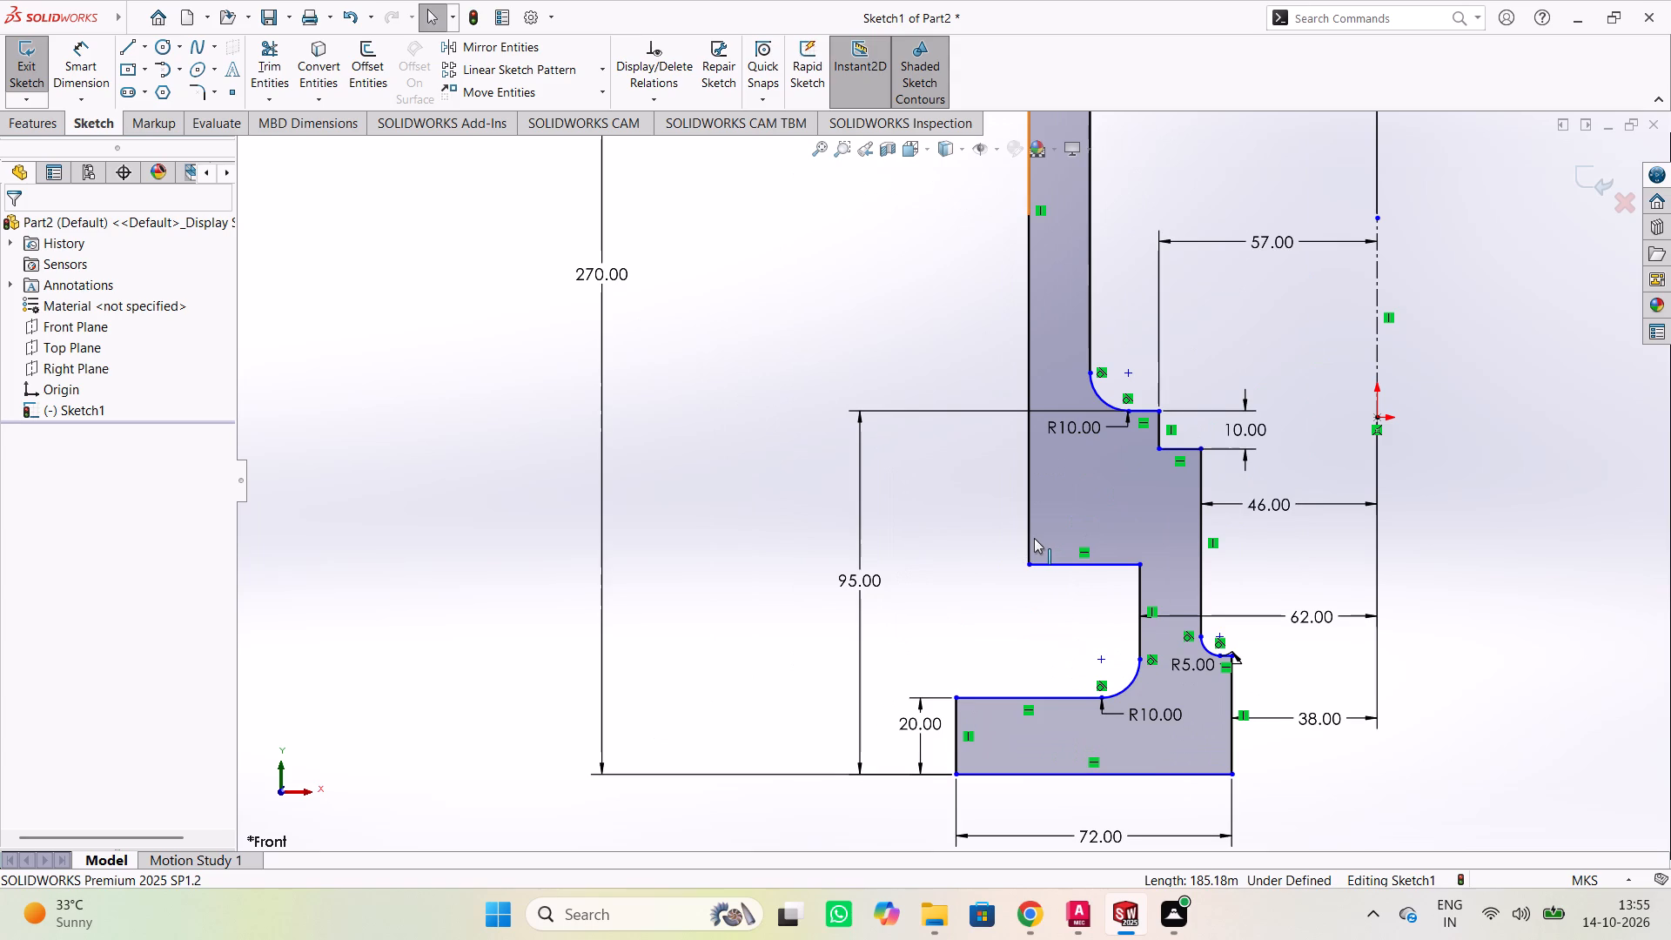
scroll(1084, 562, "down", 4)
scroll(1098, 560, "up", 1)
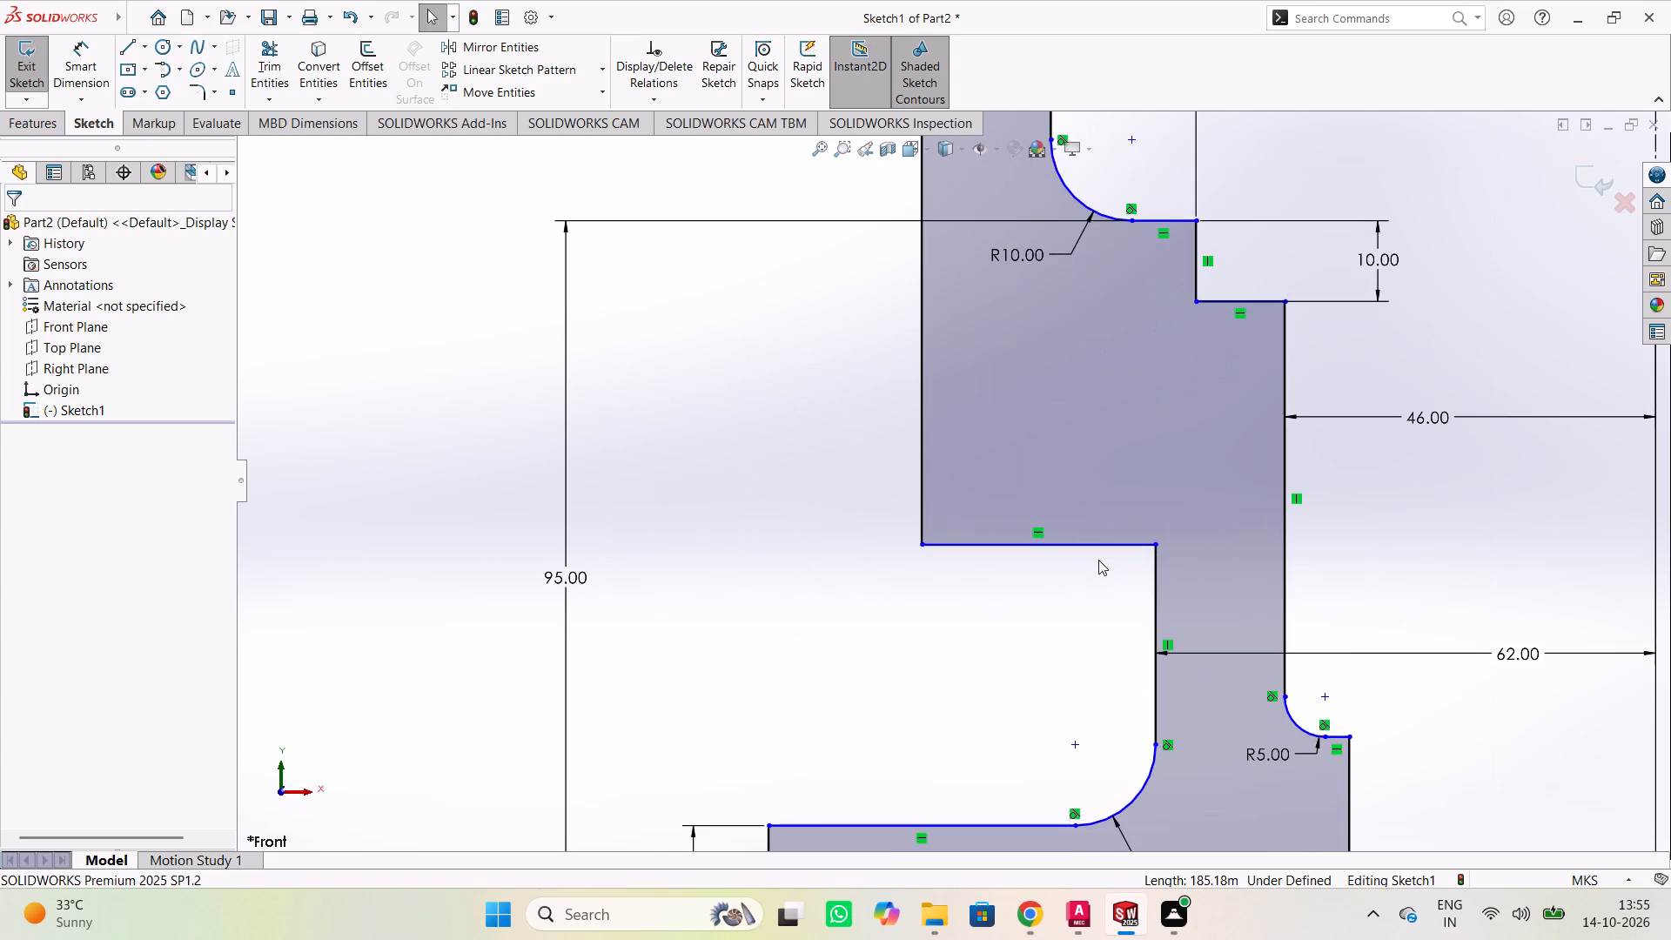
scroll(1098, 560, "up", 5)
scroll(1044, 511, "up", 2)
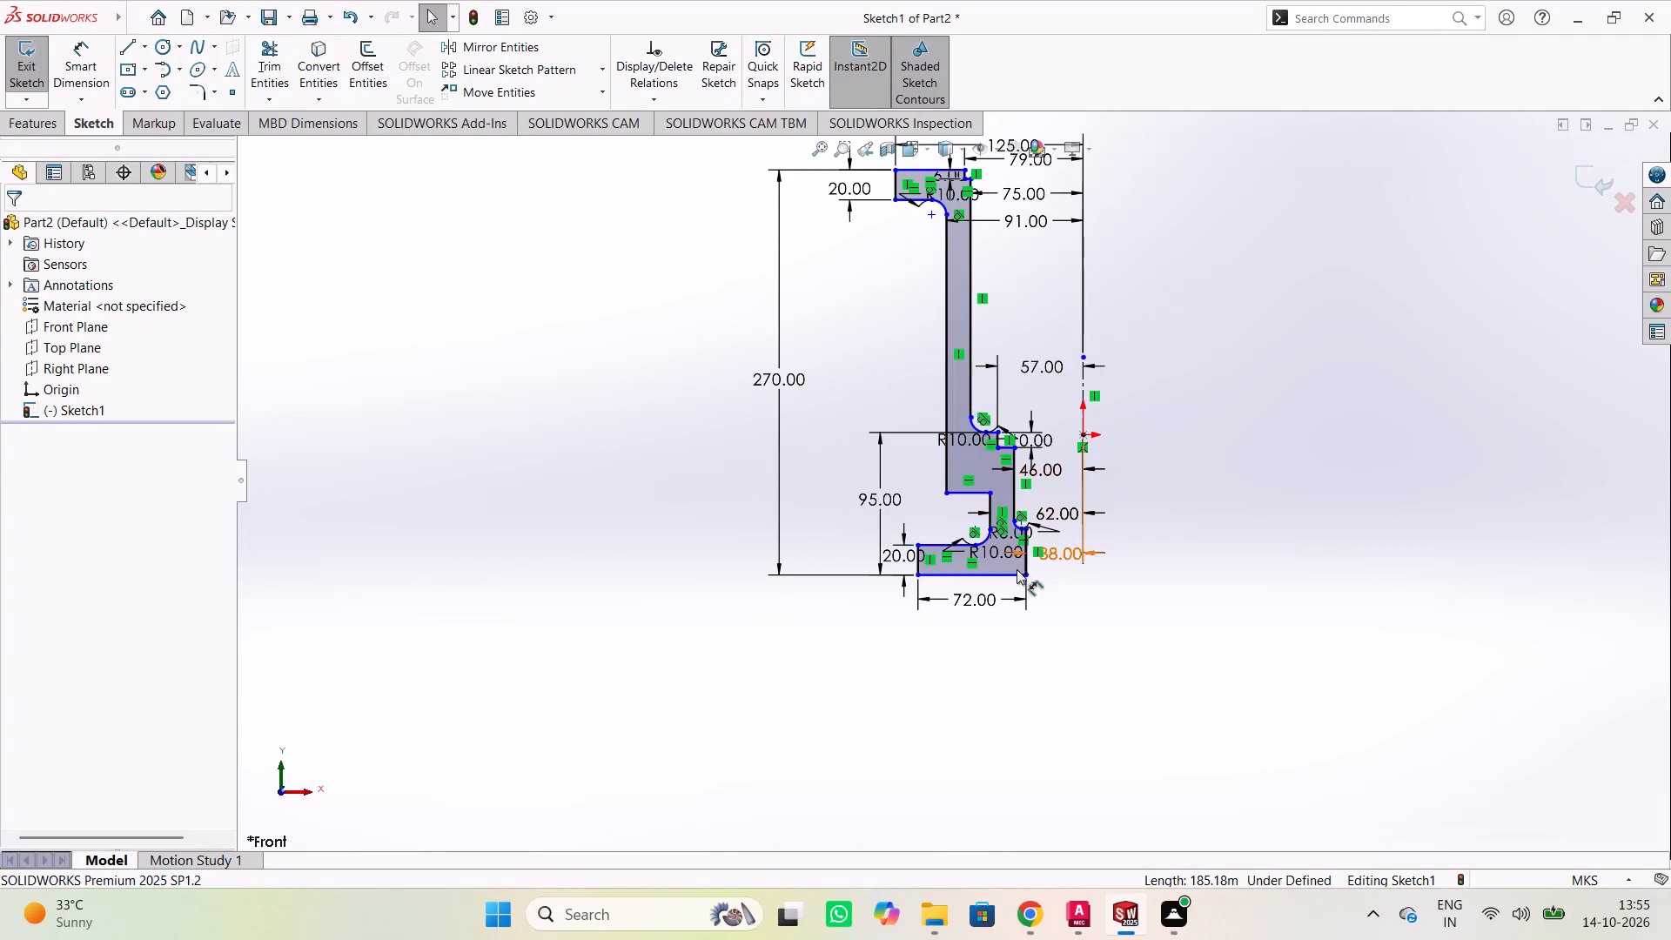
scroll(959, 642, "up", 2)
scroll(959, 642, "down", 3)
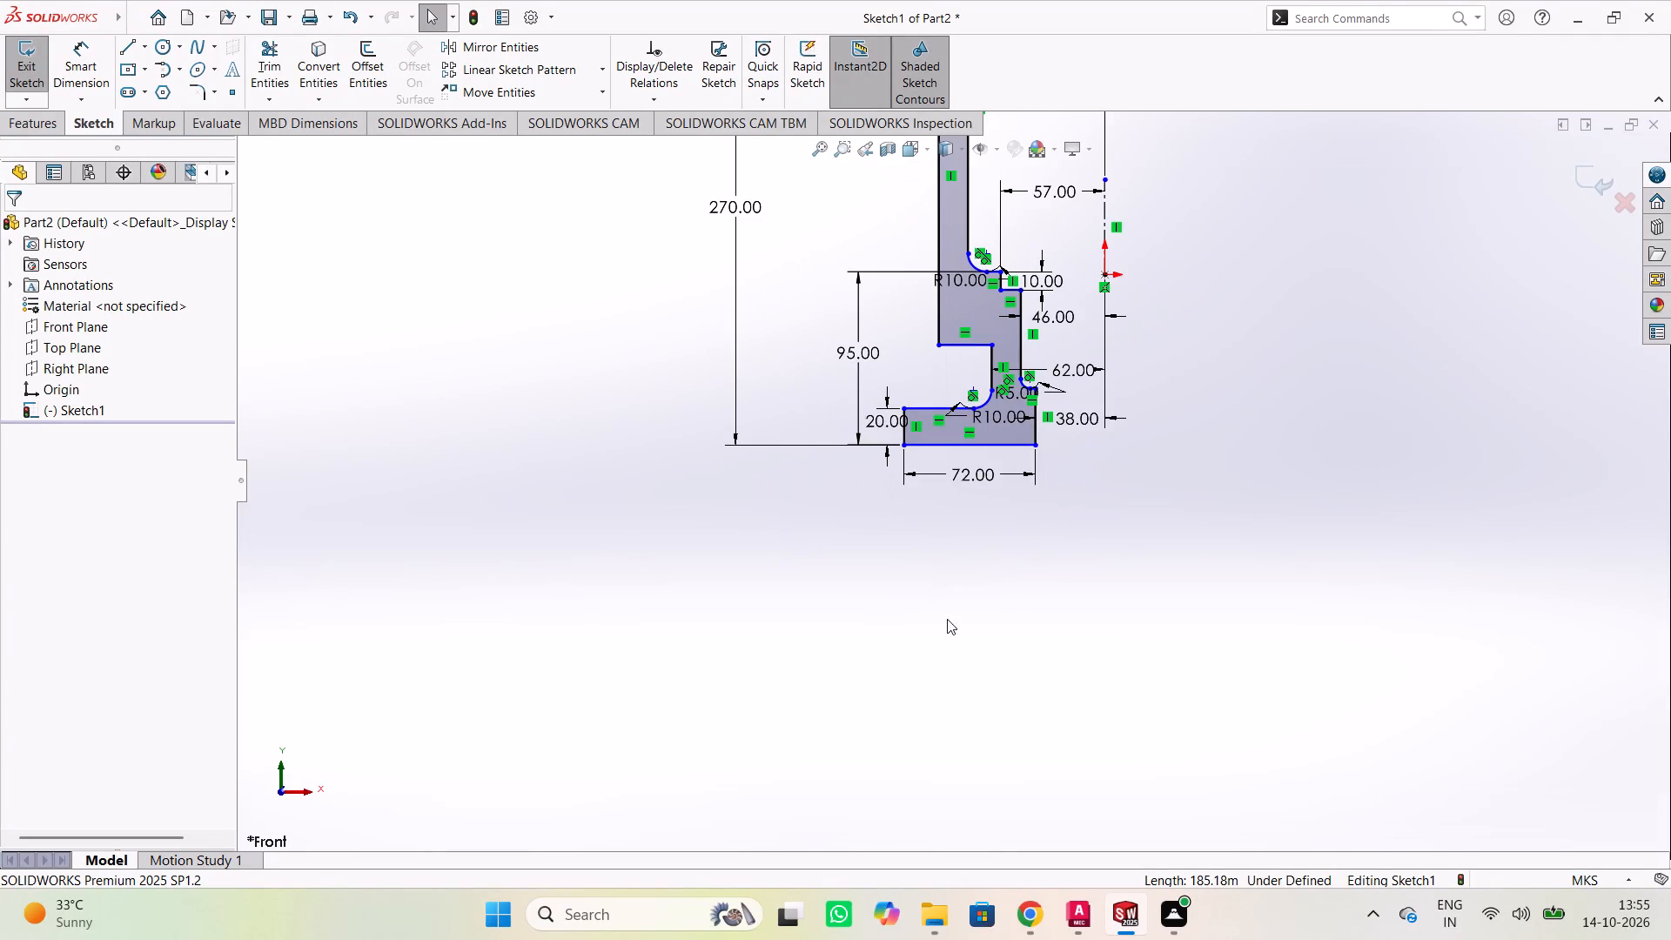
scroll(983, 291, "down", 1)
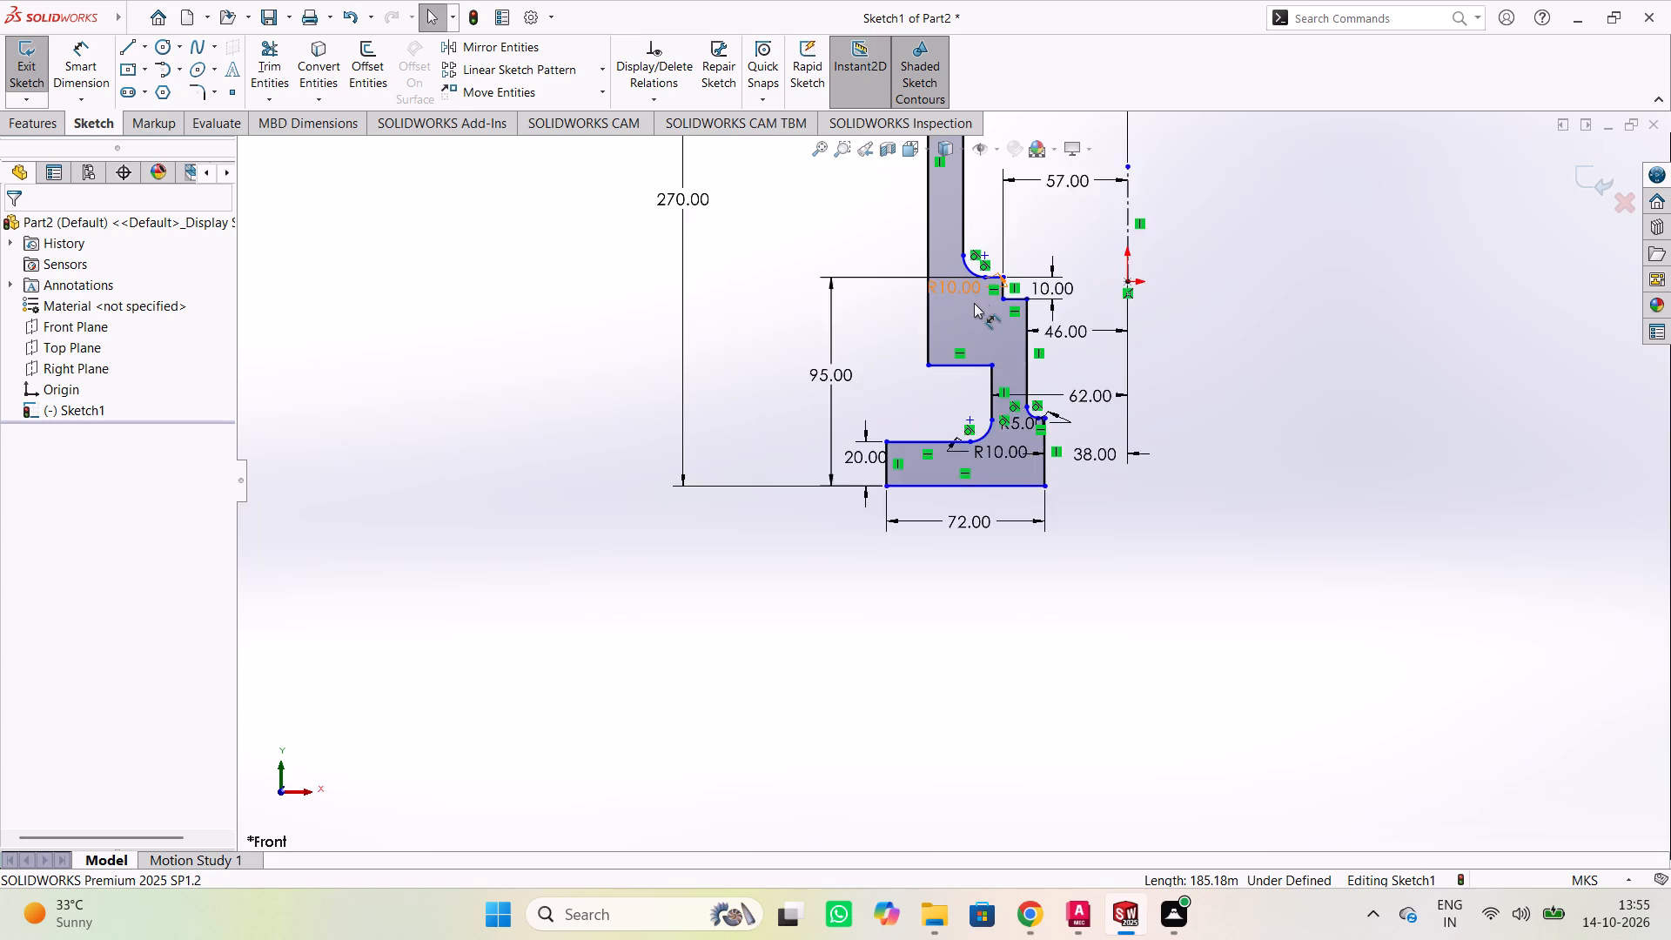
scroll(974, 303, "down", 3)
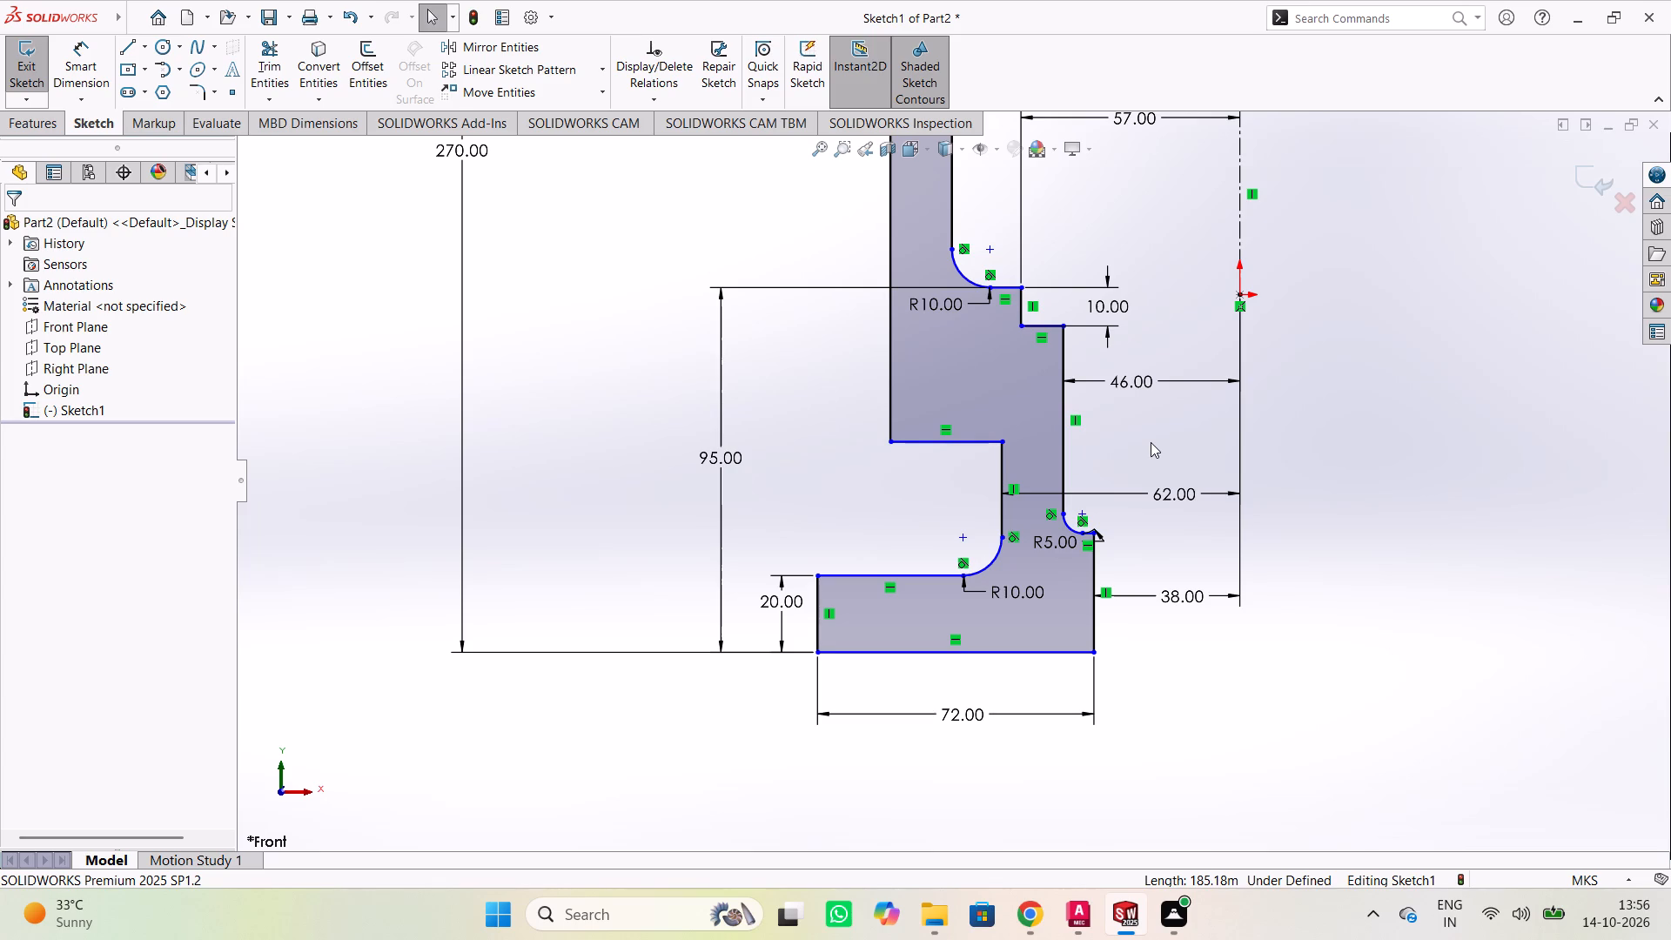
scroll(1216, 407, "down", 2)
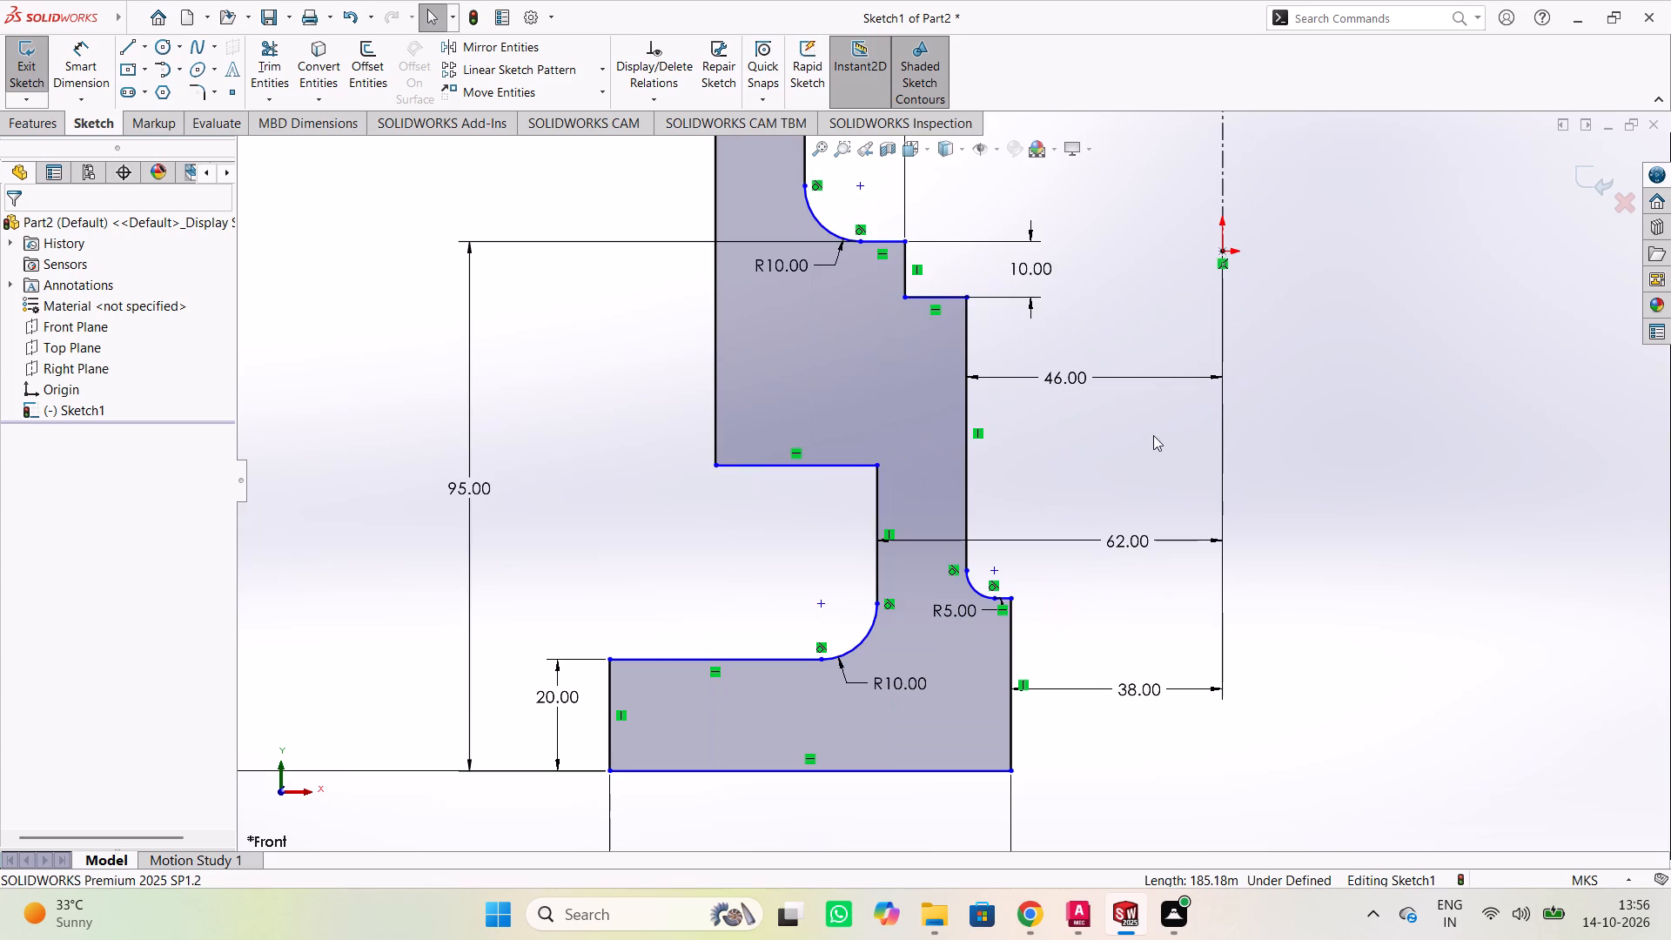
scroll(1130, 434, "down", 2)
scroll(1091, 467, "up", 8)
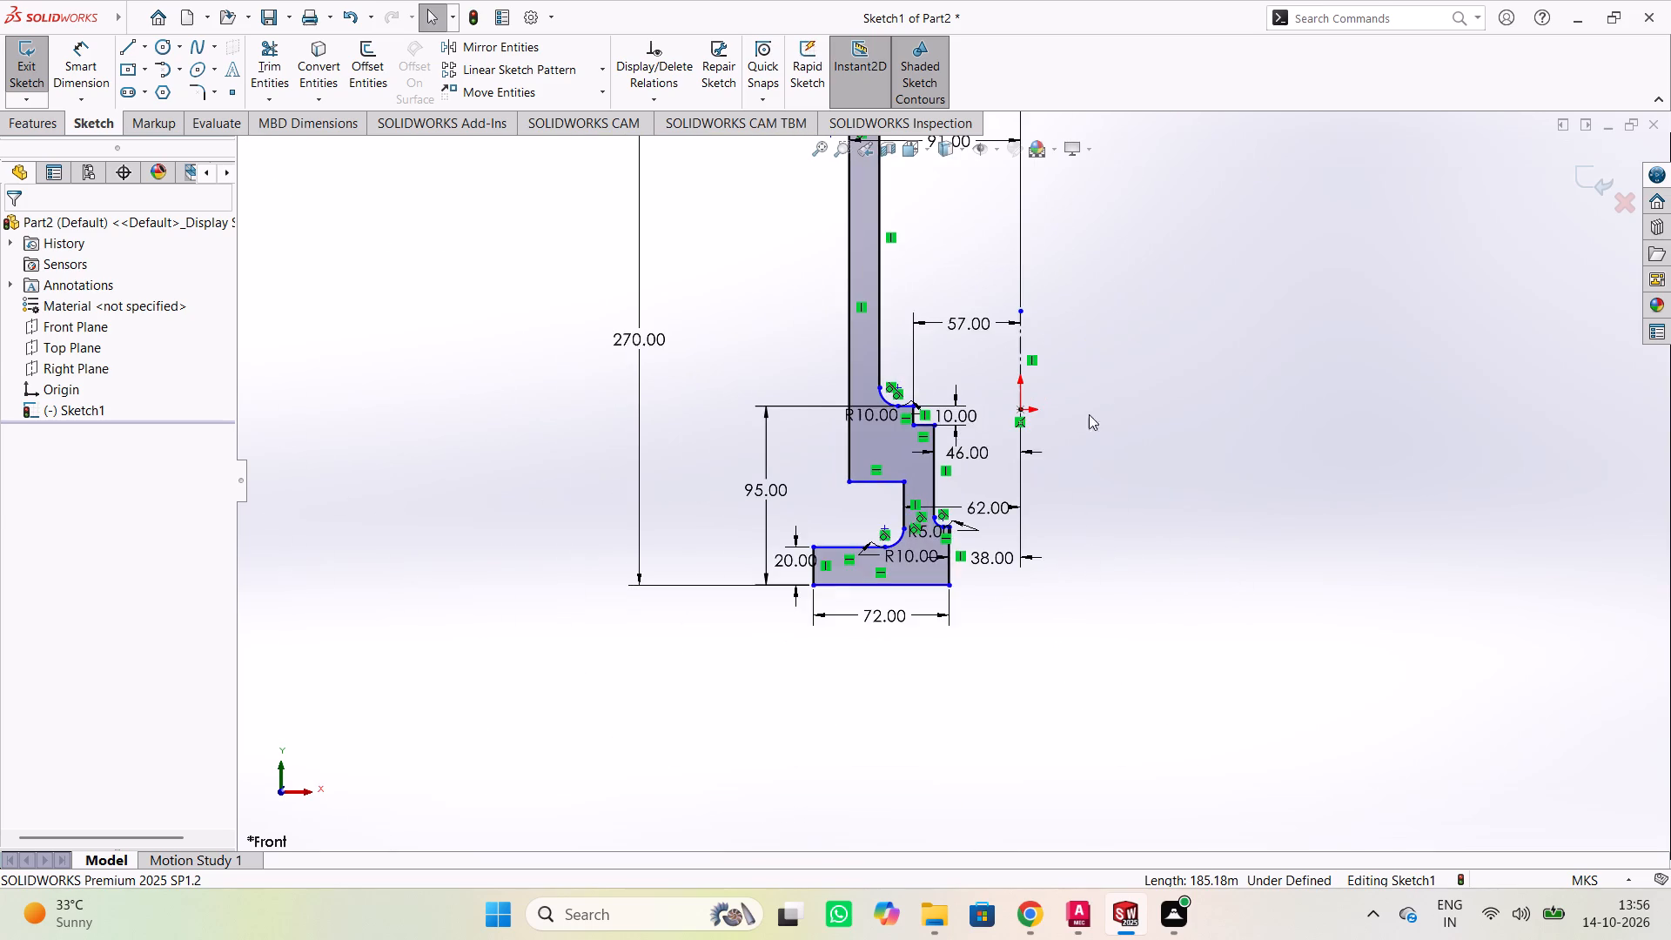
scroll(1073, 404, "up", 2)
scroll(955, 395, "down", 5)
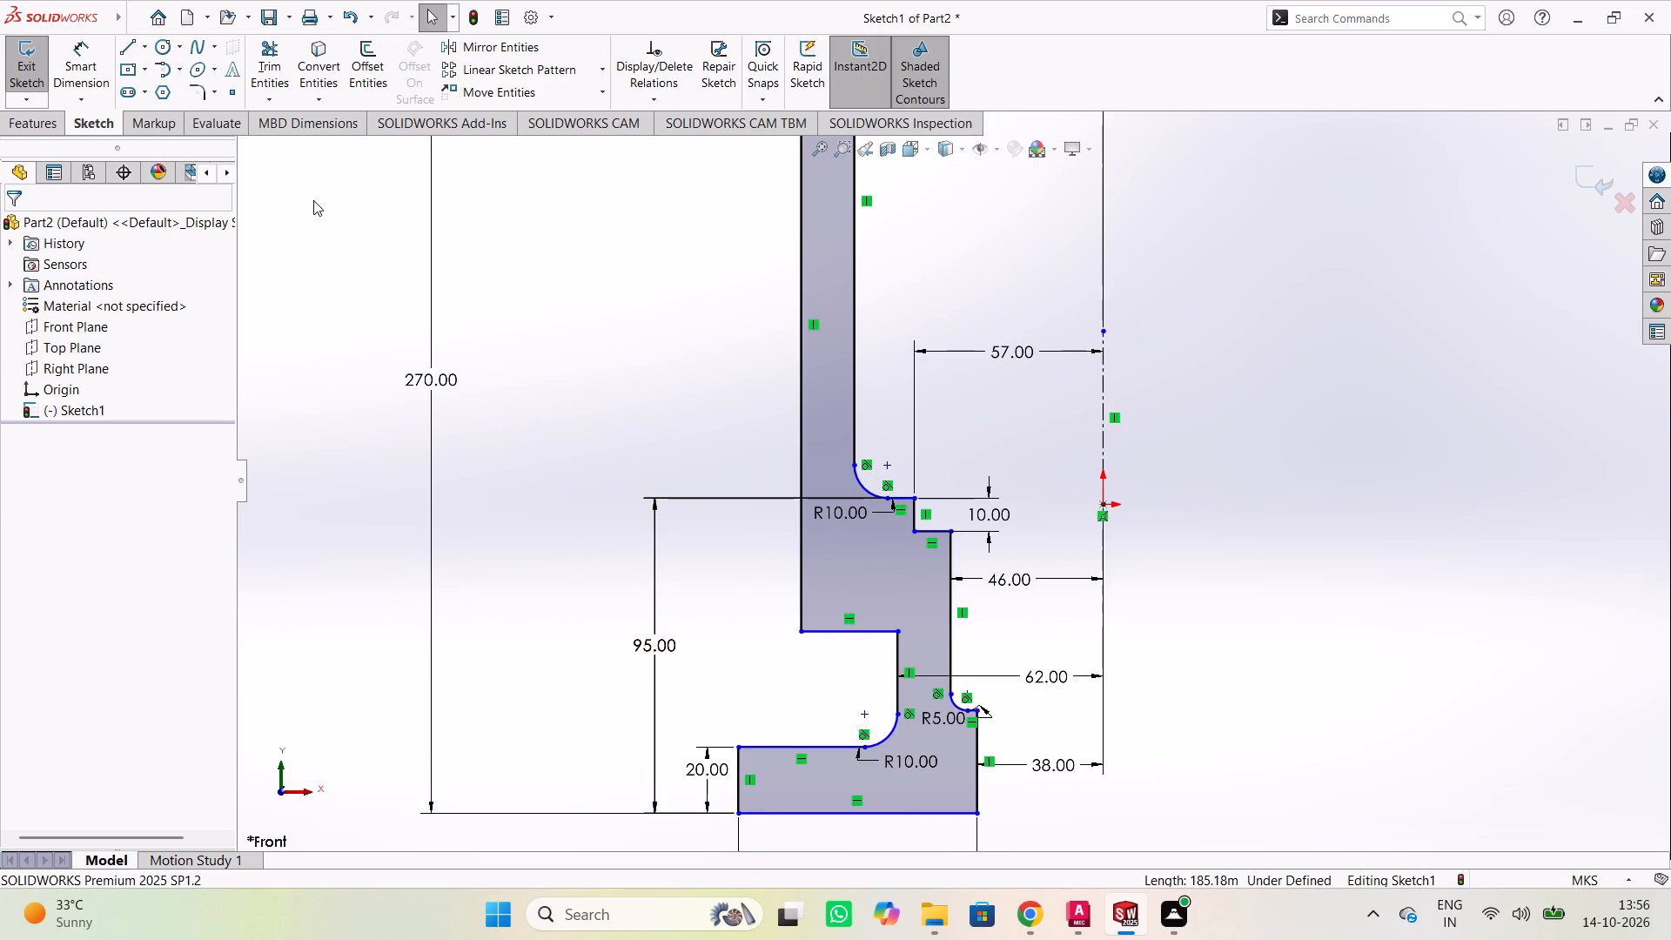
Fillet the corner between the long outer wall and the outer shoulder's lower edge with the 26 m radius.
left_click(203, 91)
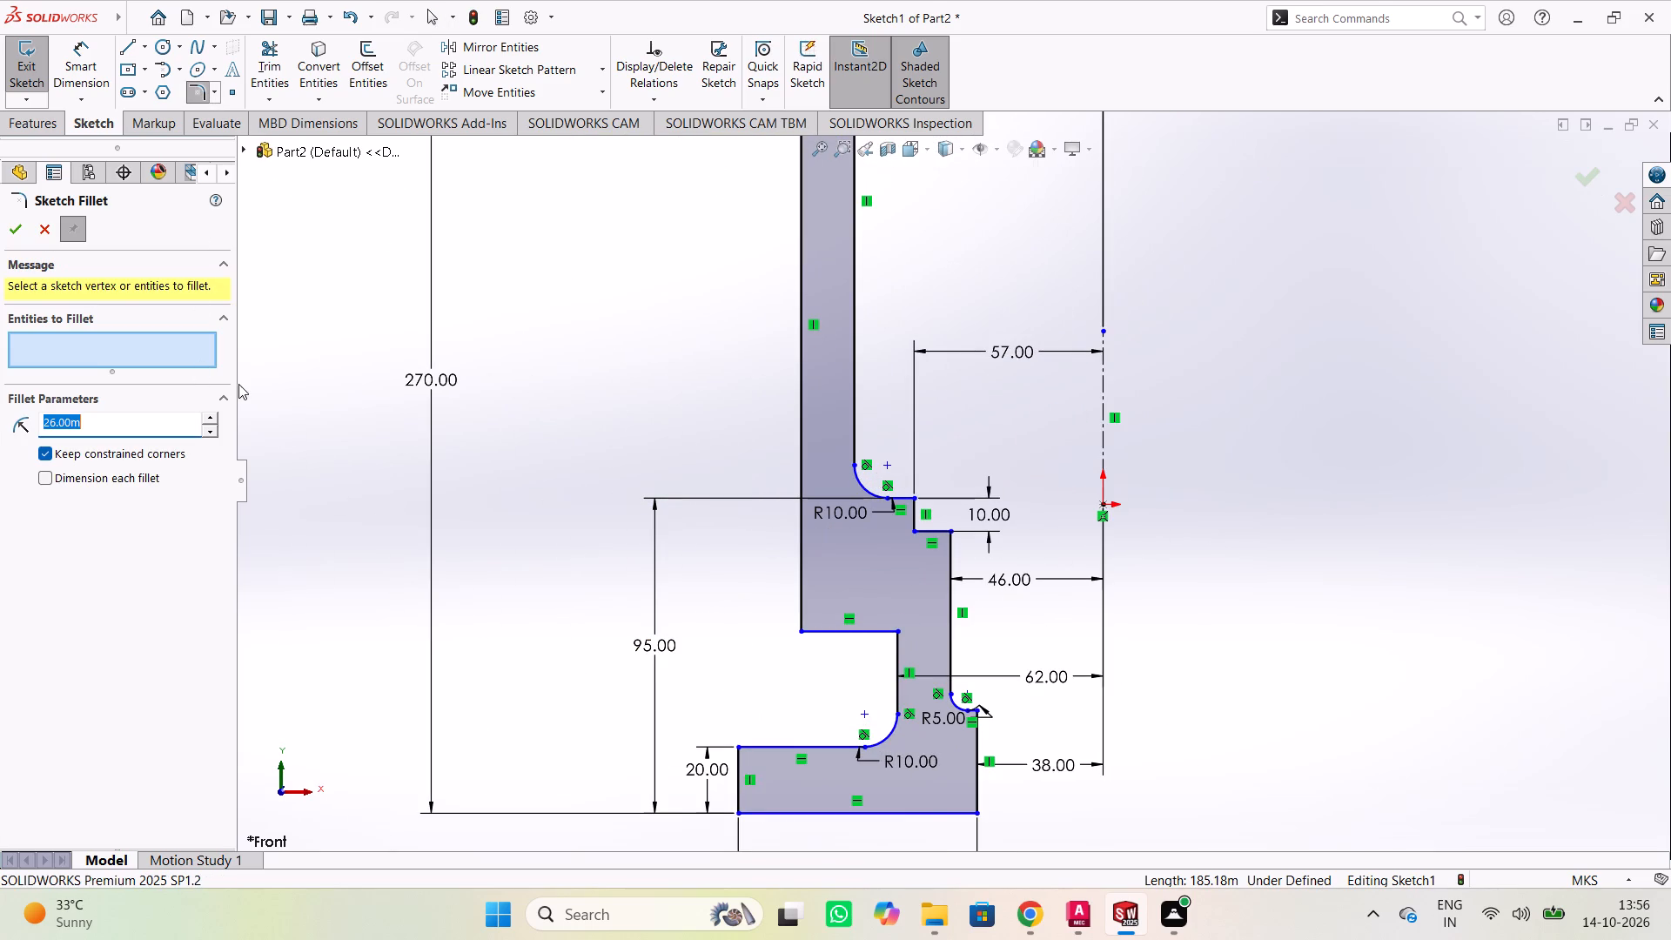
left_click(802, 563)
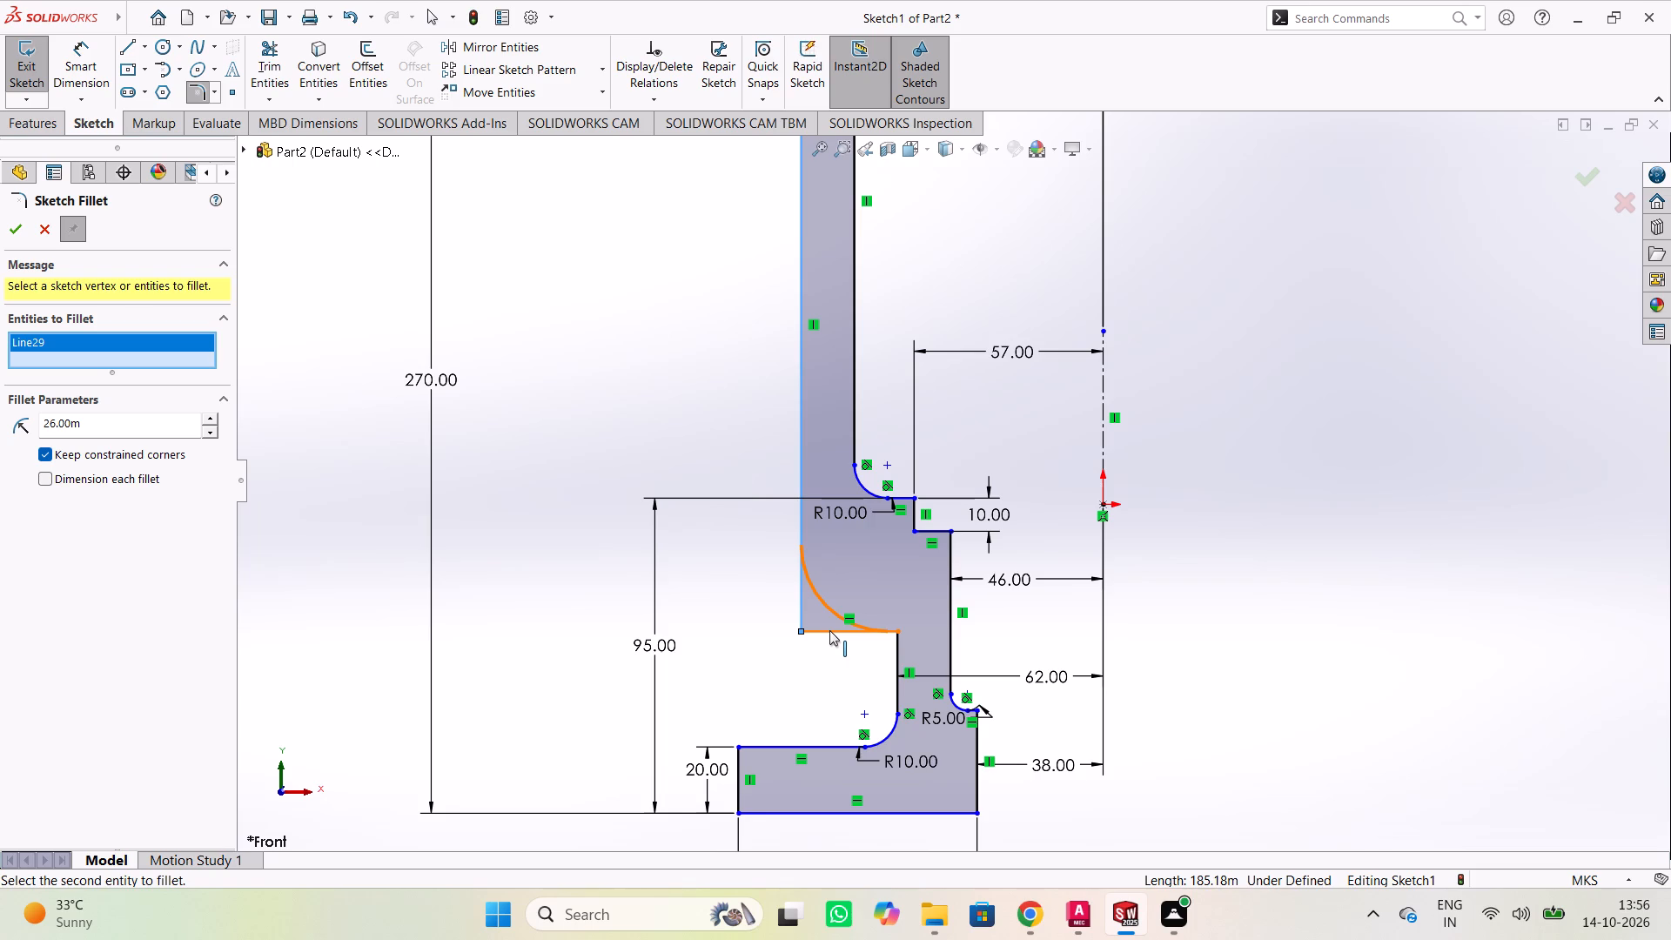
left_click(829, 630)
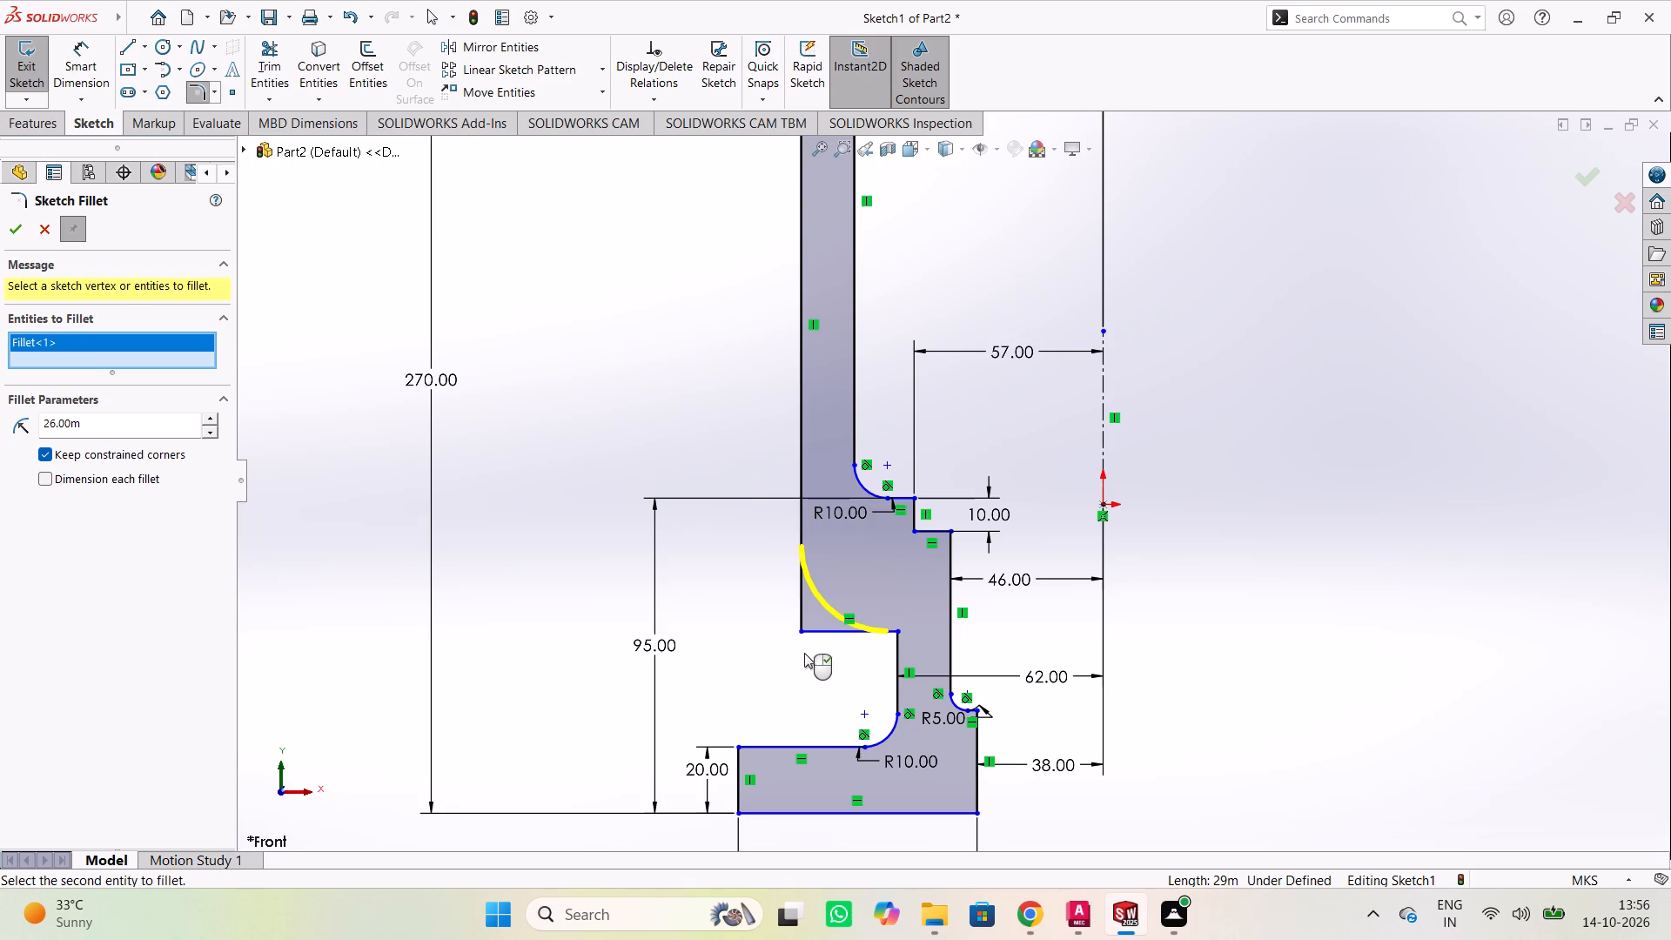
scroll(859, 663, "down", 6)
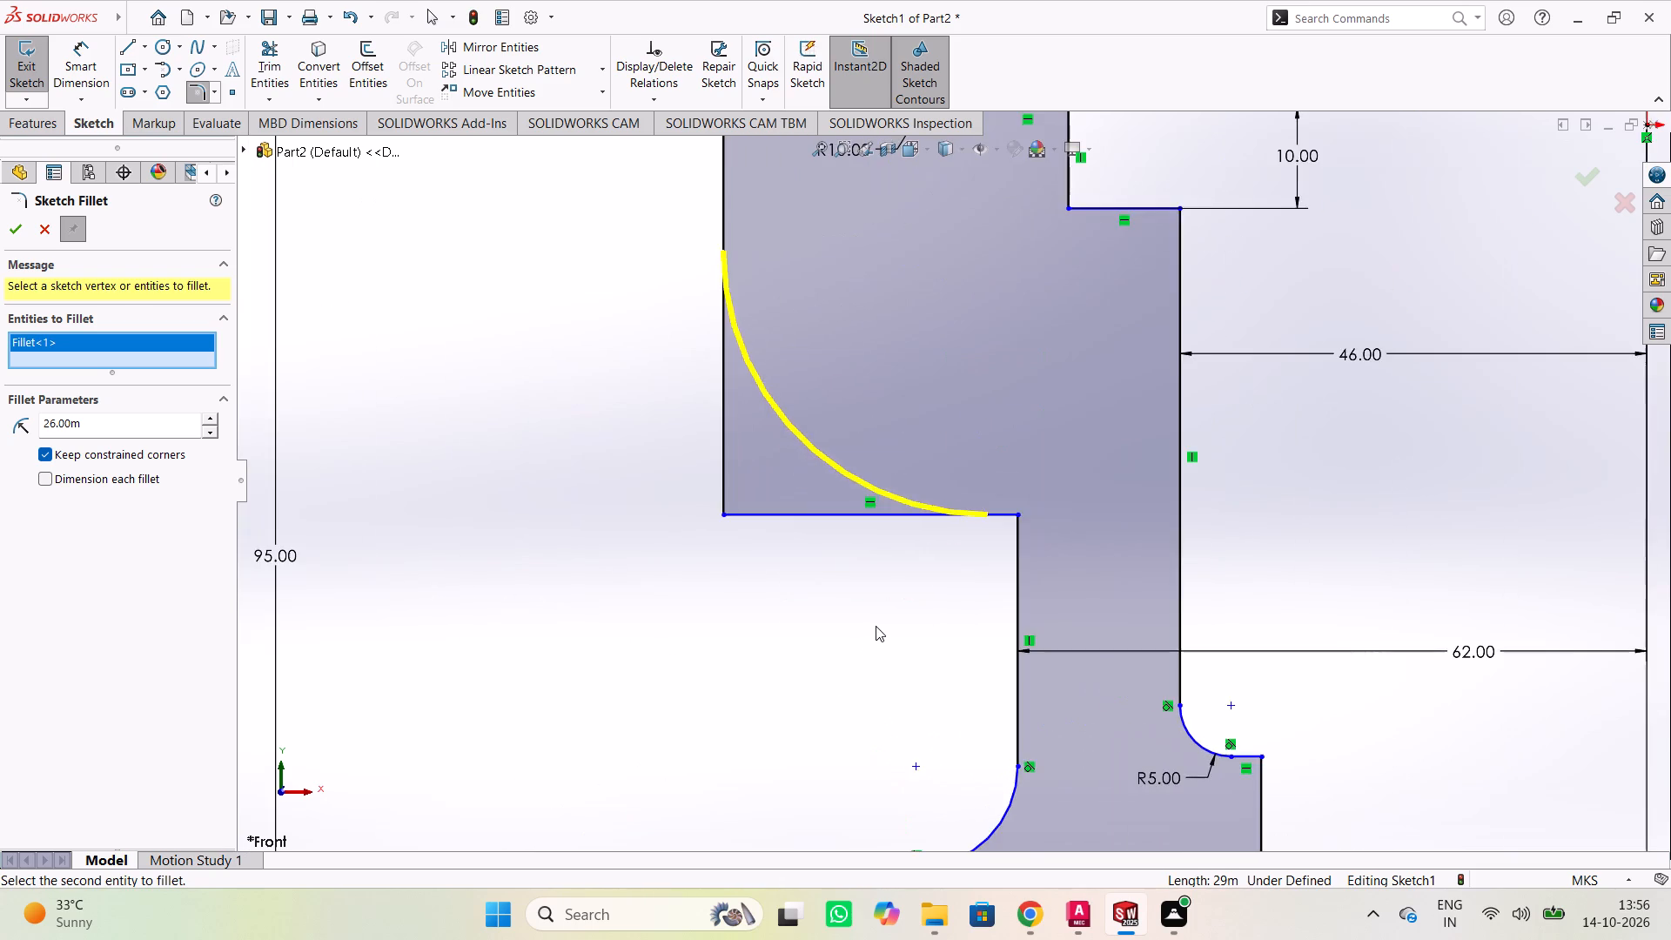
scroll(876, 626, "down", 1)
scroll(942, 601, "down", 3)
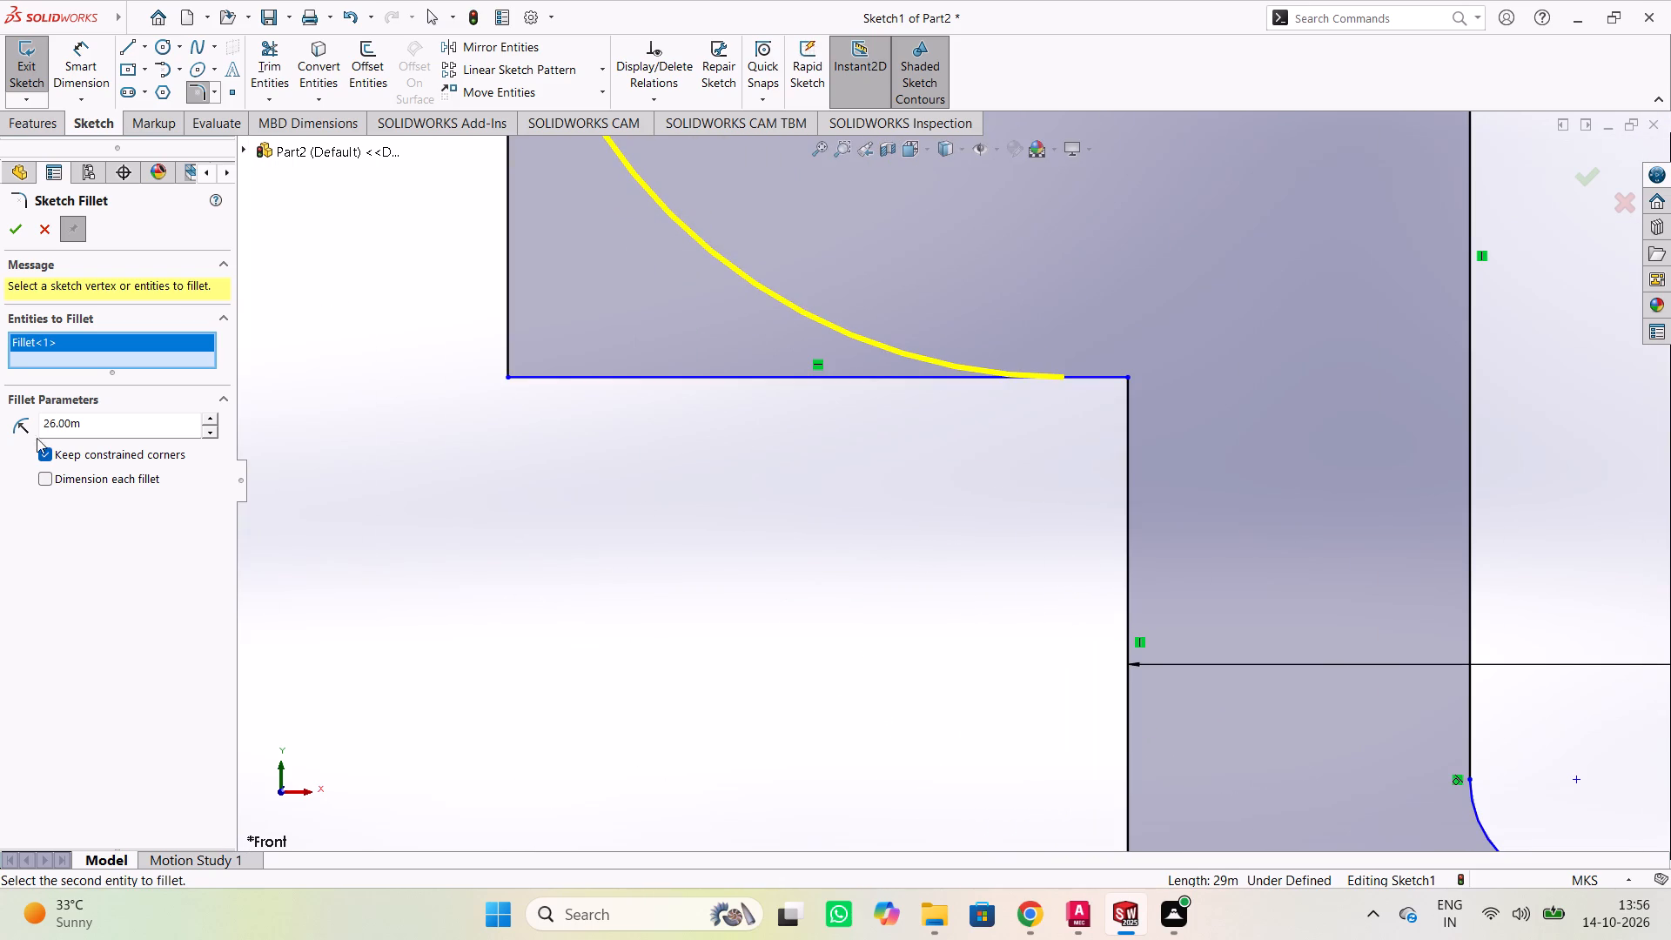
left_click(16, 228)
Examine the new shoulder fillet and the full profile from the bottom flange up to the top flange.
scroll(742, 446, "up", 1)
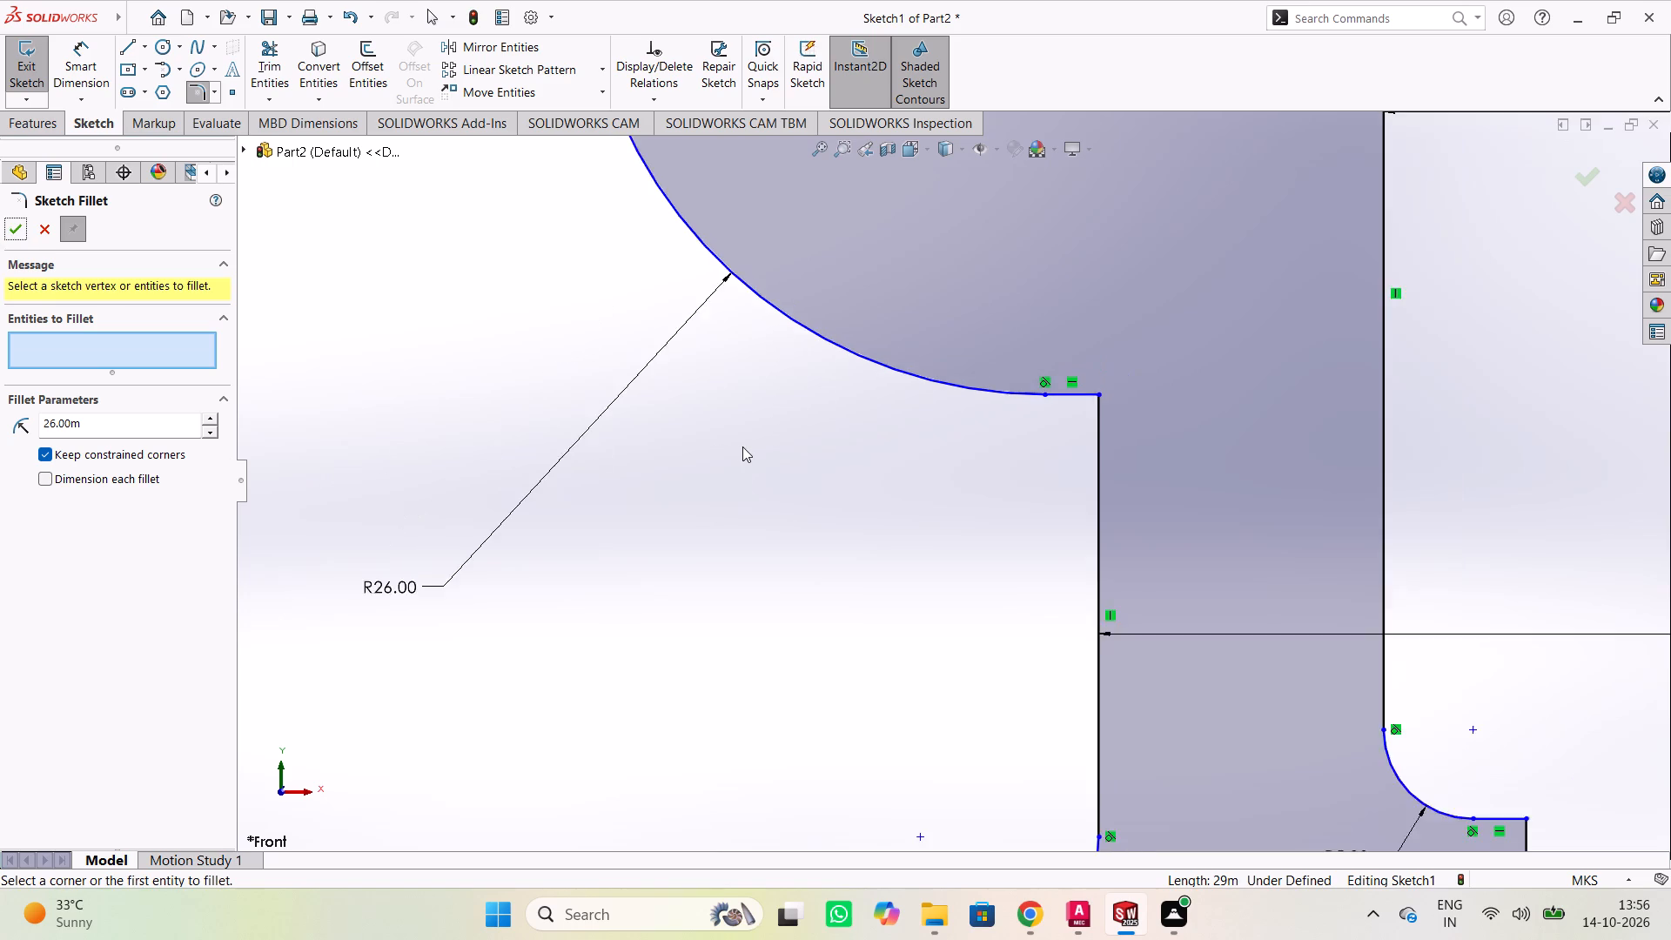
scroll(742, 446, "up", 3)
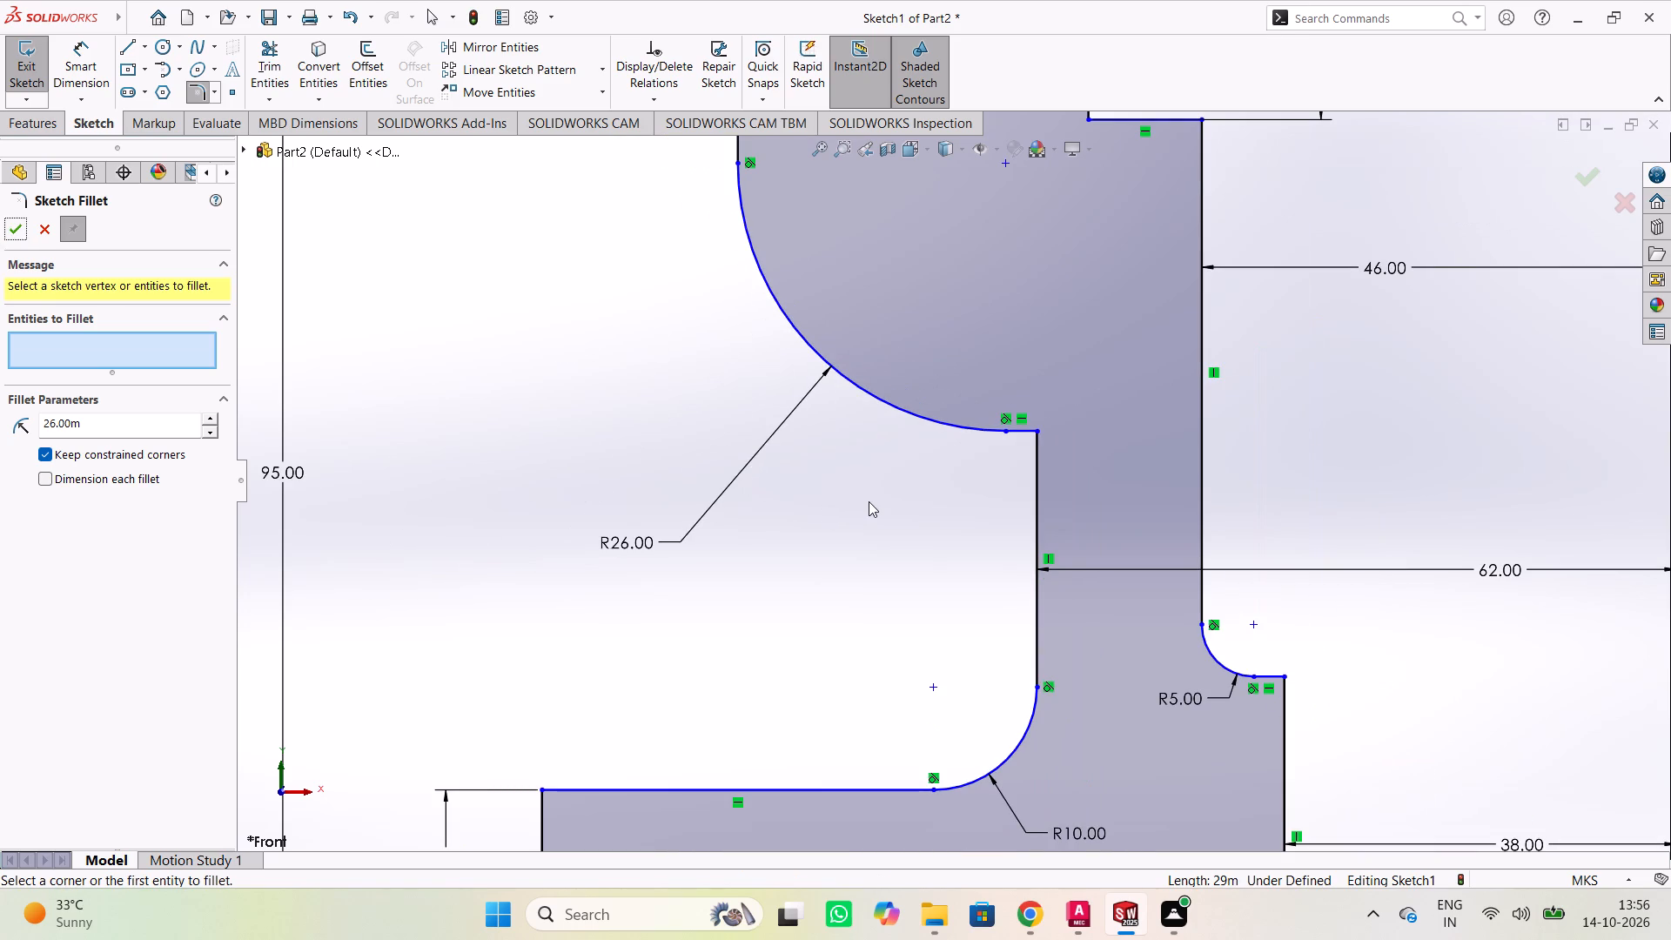
scroll(736, 538, "up", 5)
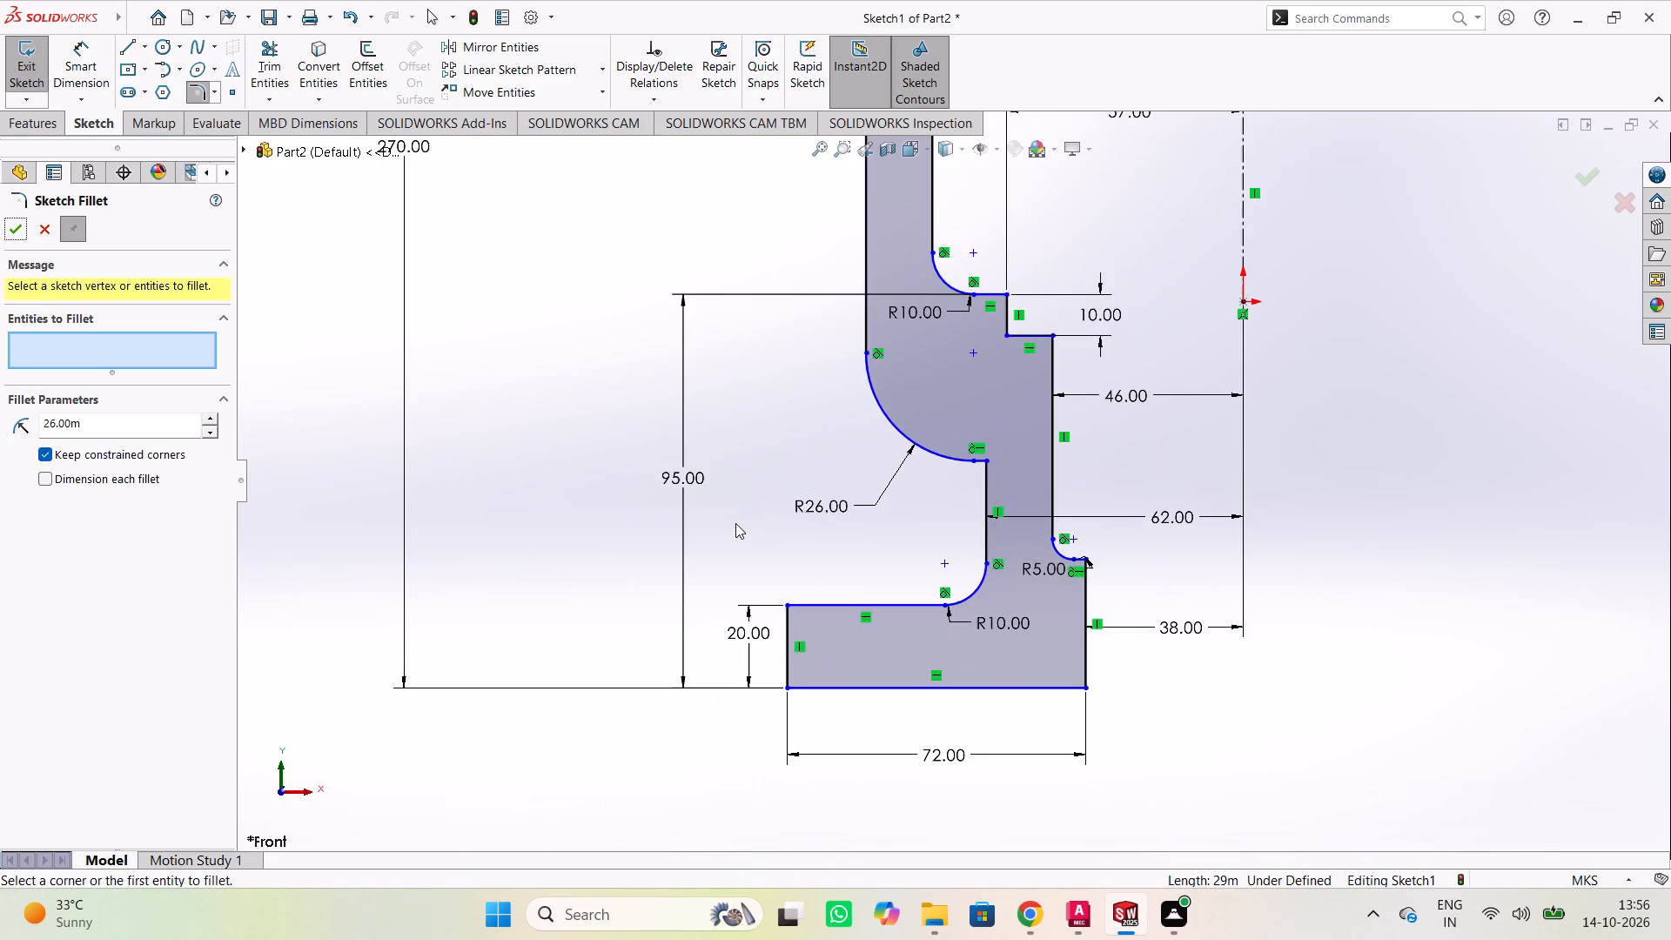
scroll(735, 523, "up", 2)
scroll(845, 454, "up", 2)
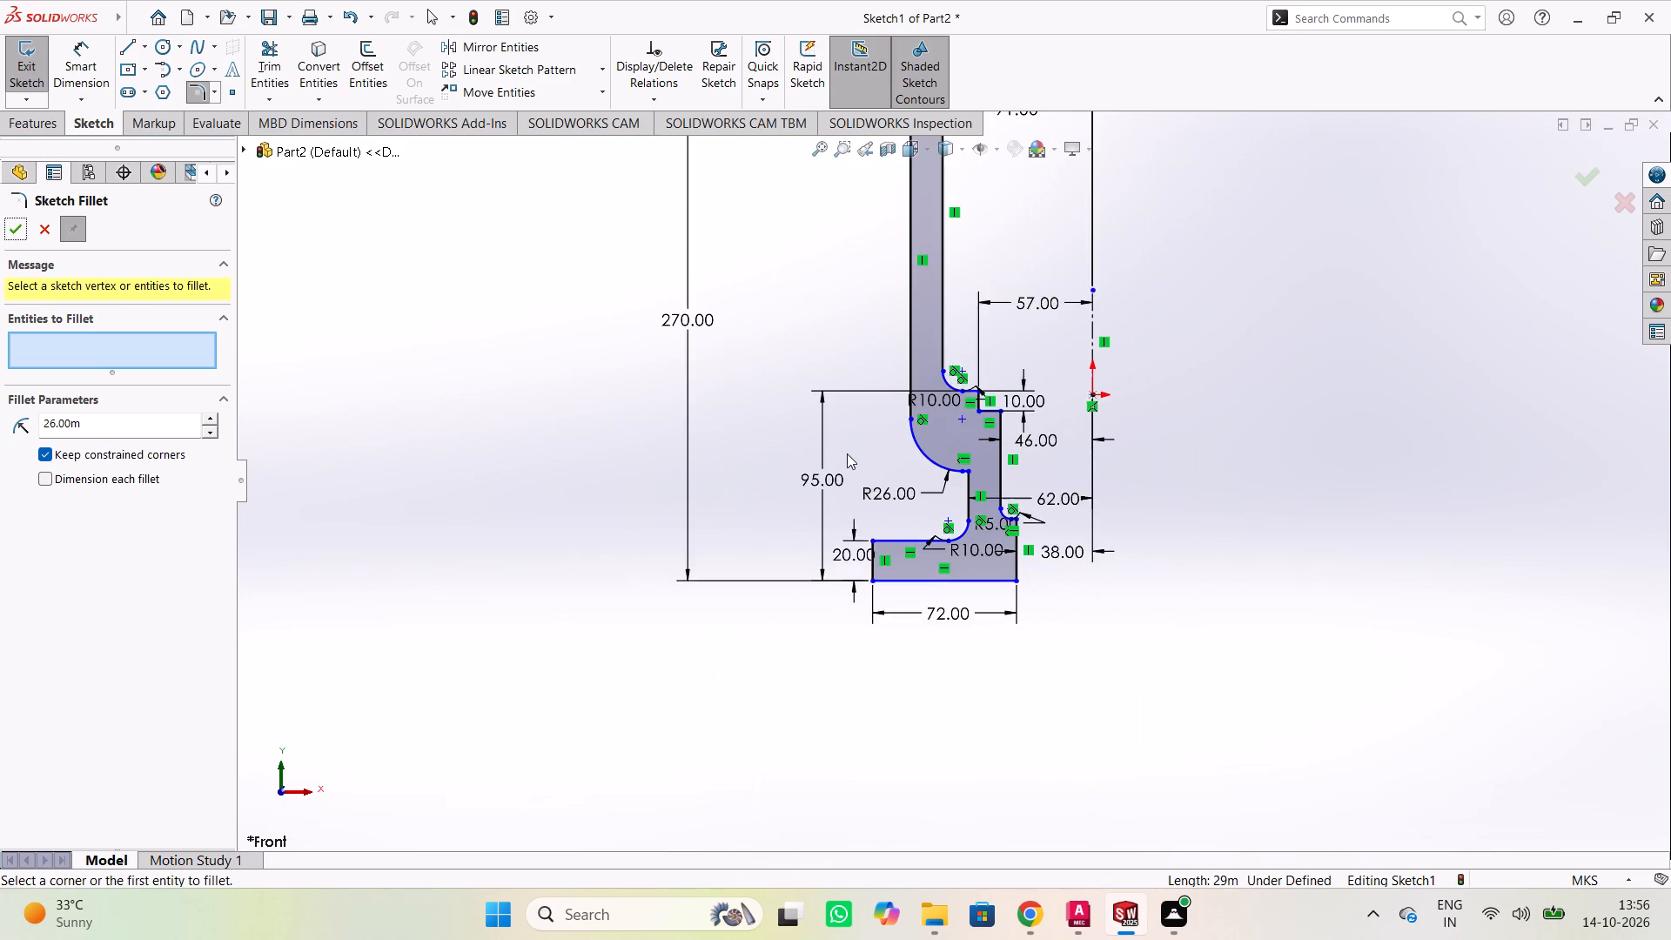
scroll(849, 450, "up", 3)
scroll(869, 309, "down", 1)
scroll(886, 305, "up", 1)
scroll(894, 305, "down", 1)
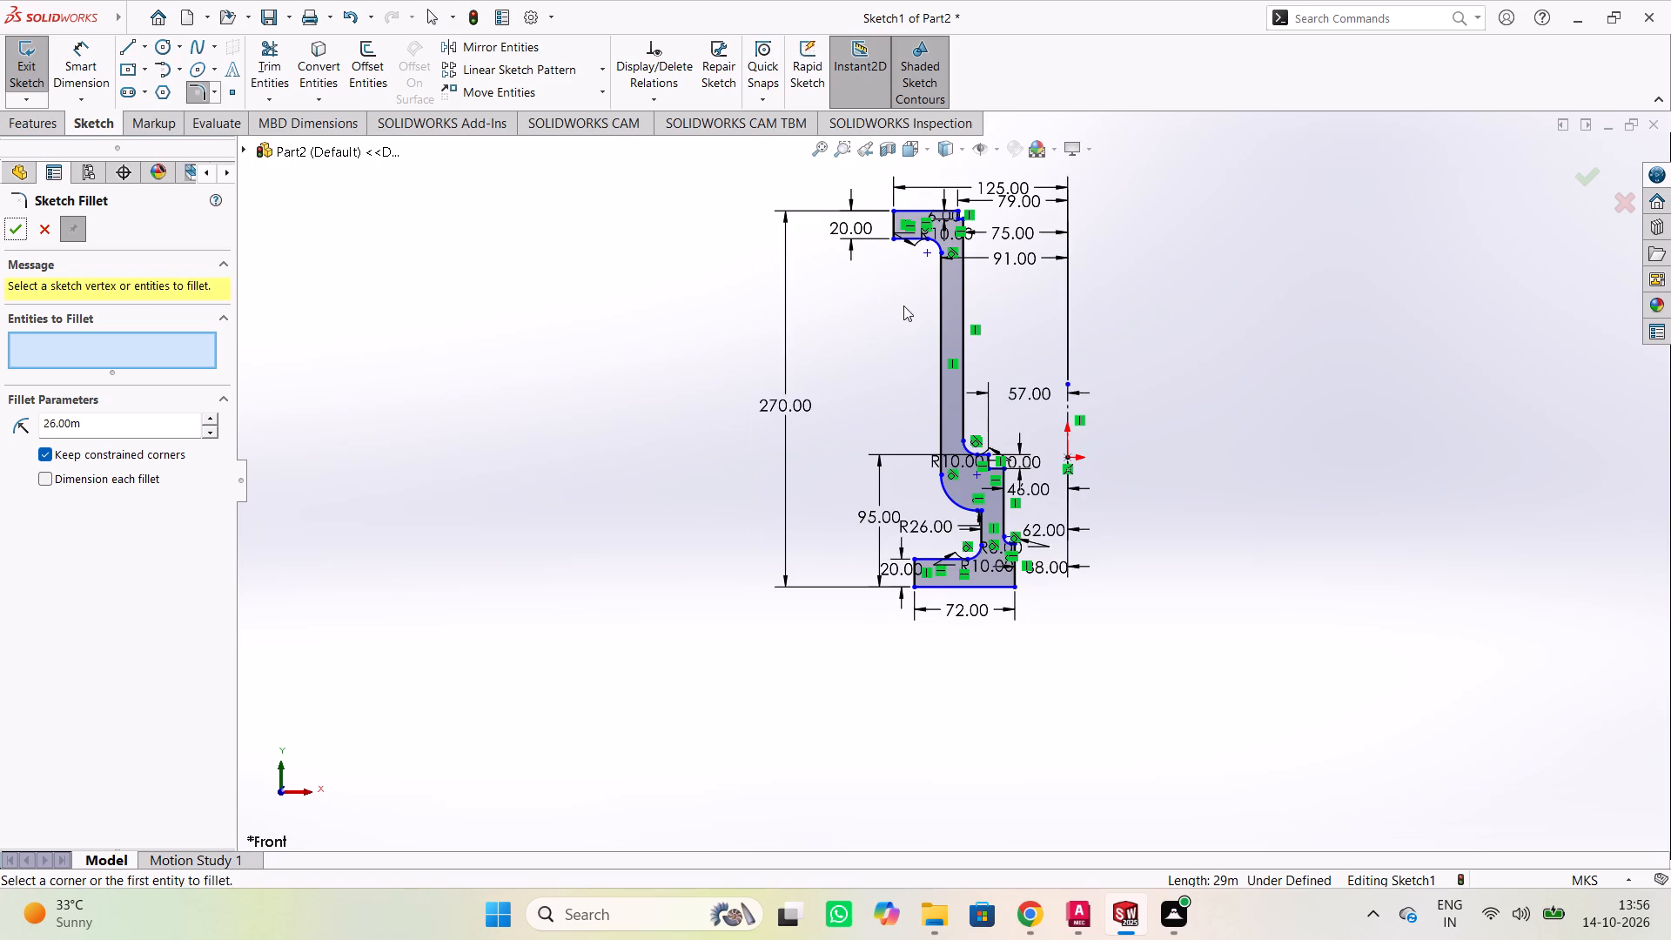
scroll(928, 306, "down", 4)
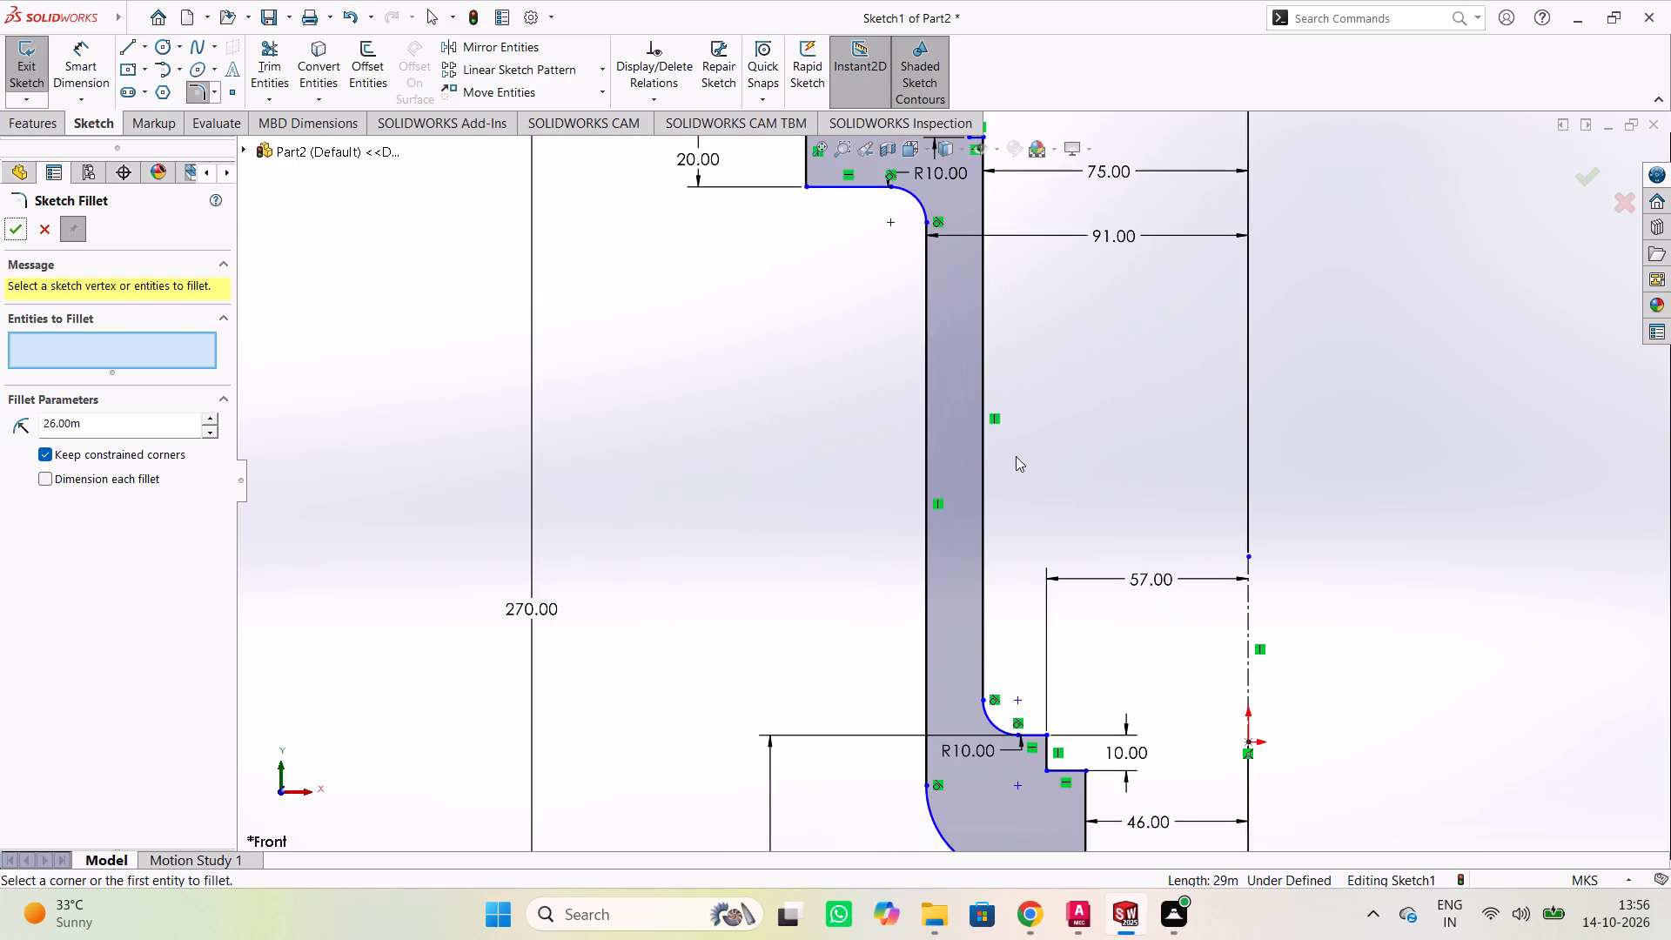
scroll(1035, 466, "up", 2)
scroll(1058, 573, "up", 2)
scroll(994, 657, "down", 2)
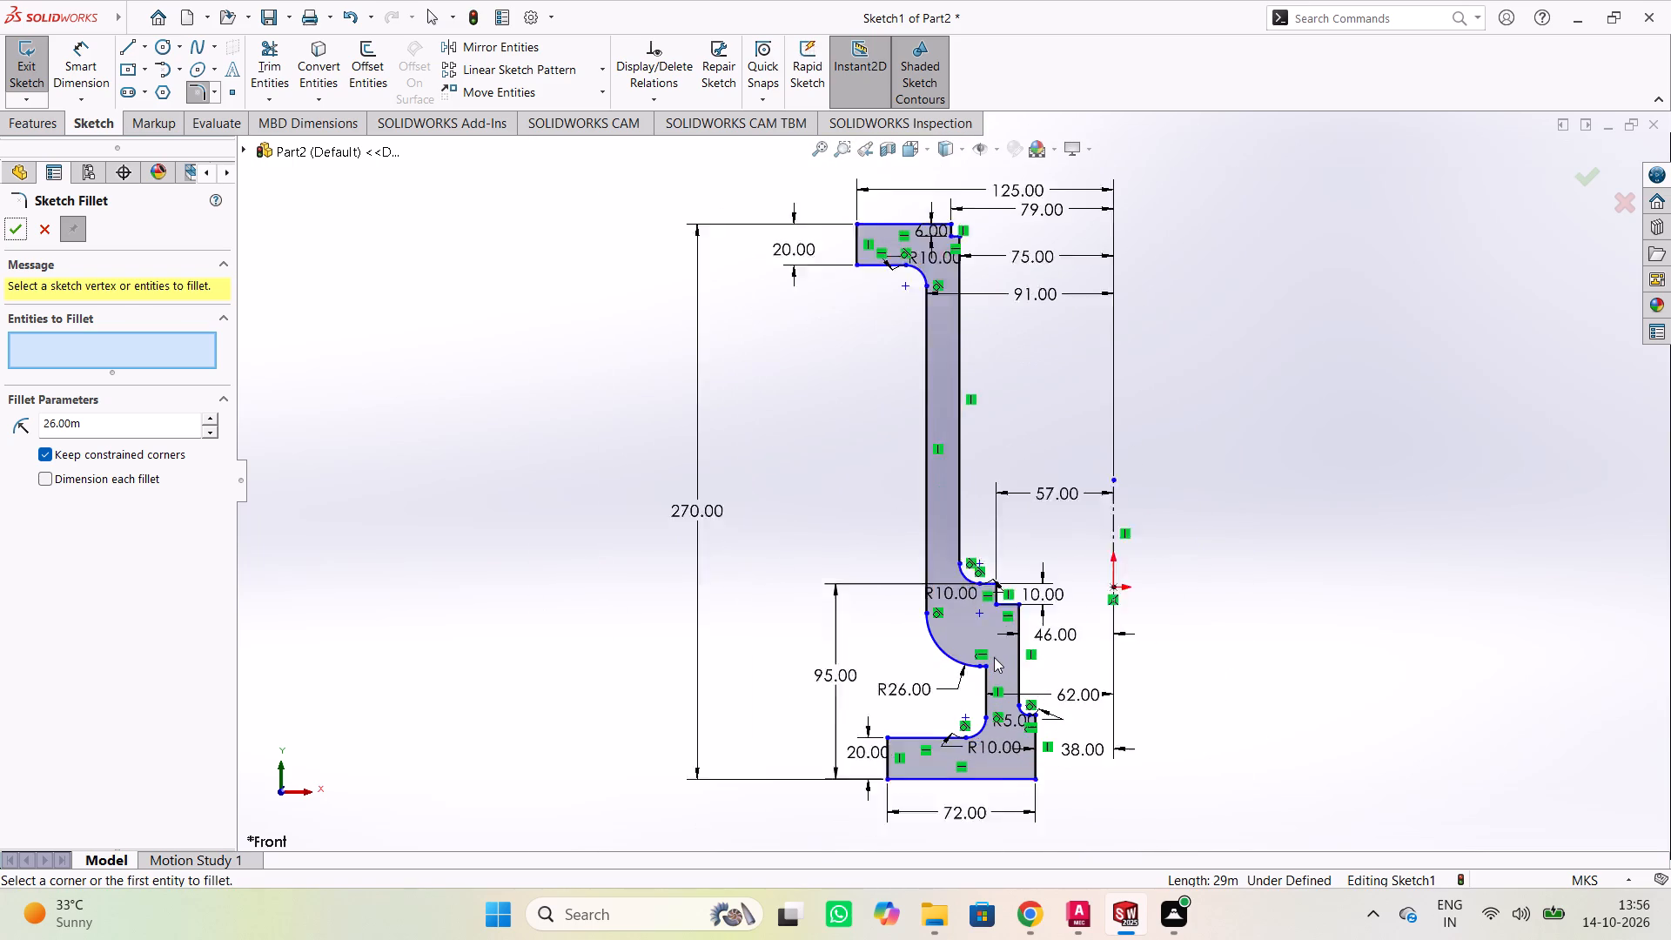
Fillet the vertical neck line above the bottom flange with the 26 m shoulder arc, using a 25 m radius.
scroll(994, 657, "down", 1)
double_click(97, 425)
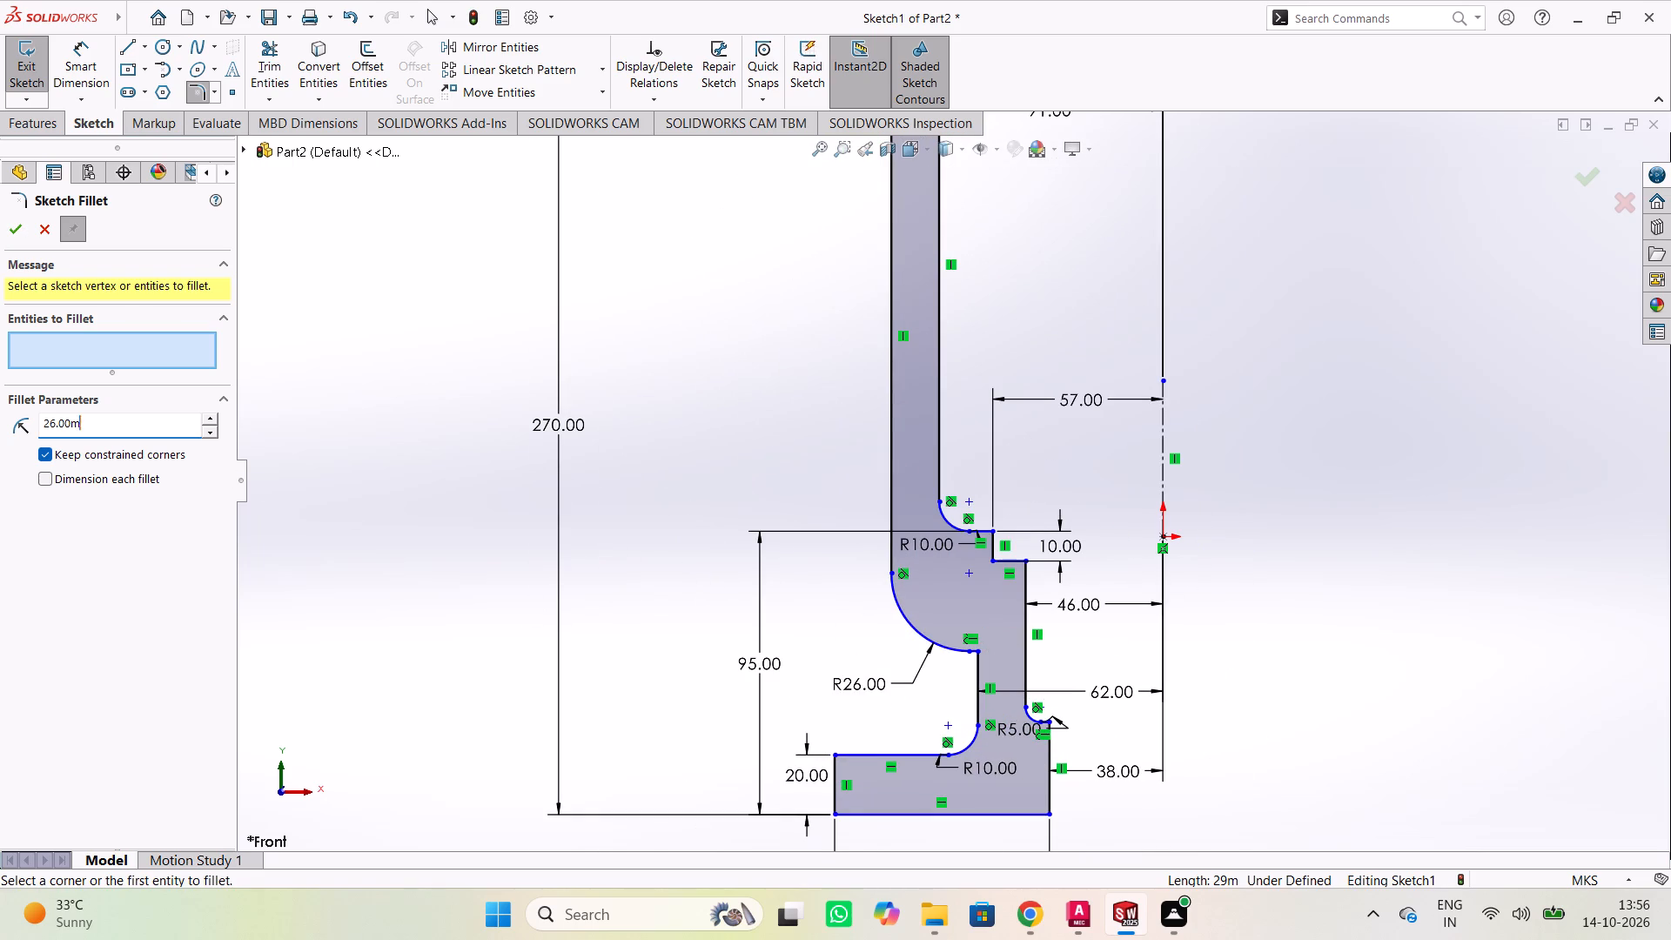
type("25")
key("Return")
left_click(979, 671)
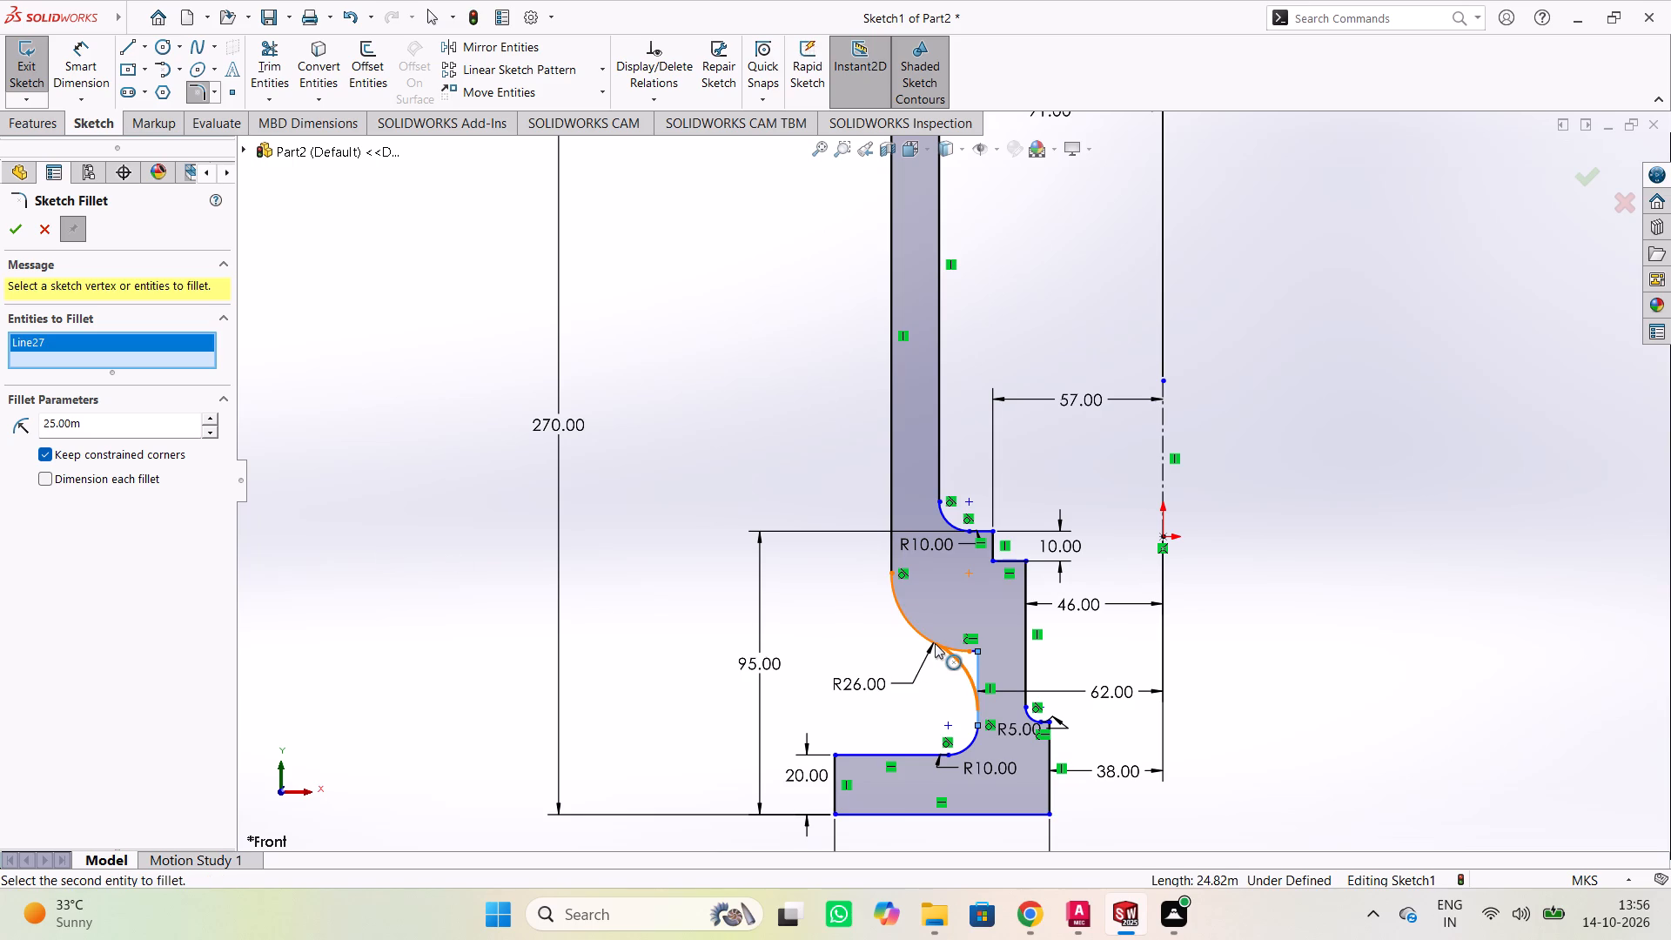
left_click(935, 643)
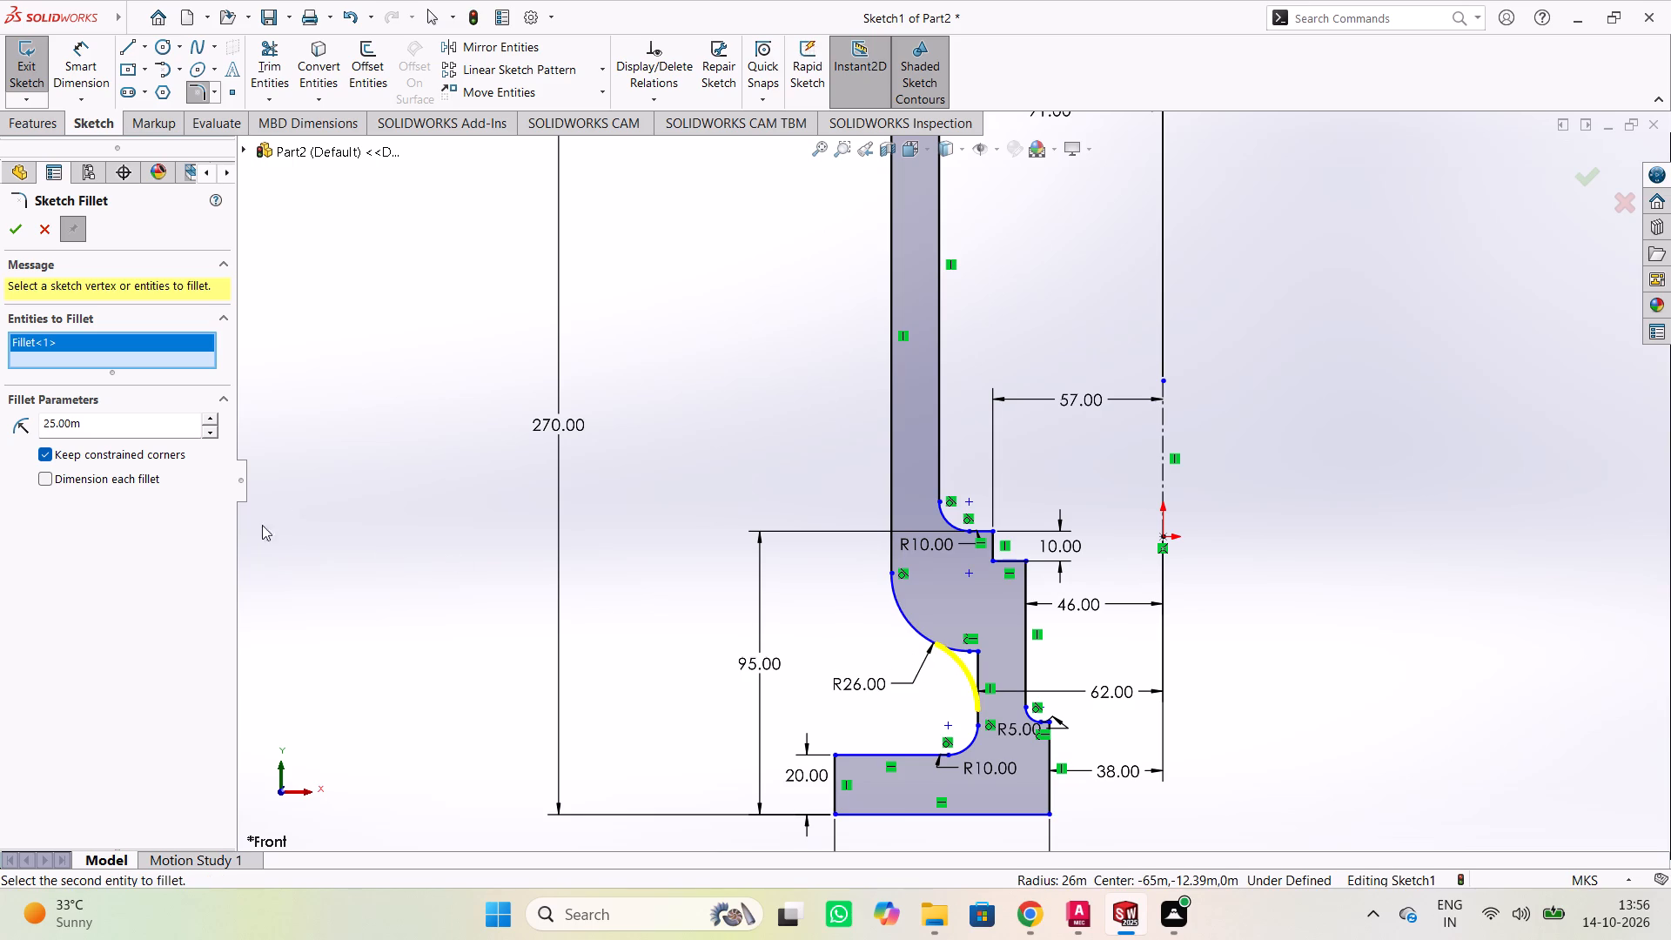
left_click(23, 234)
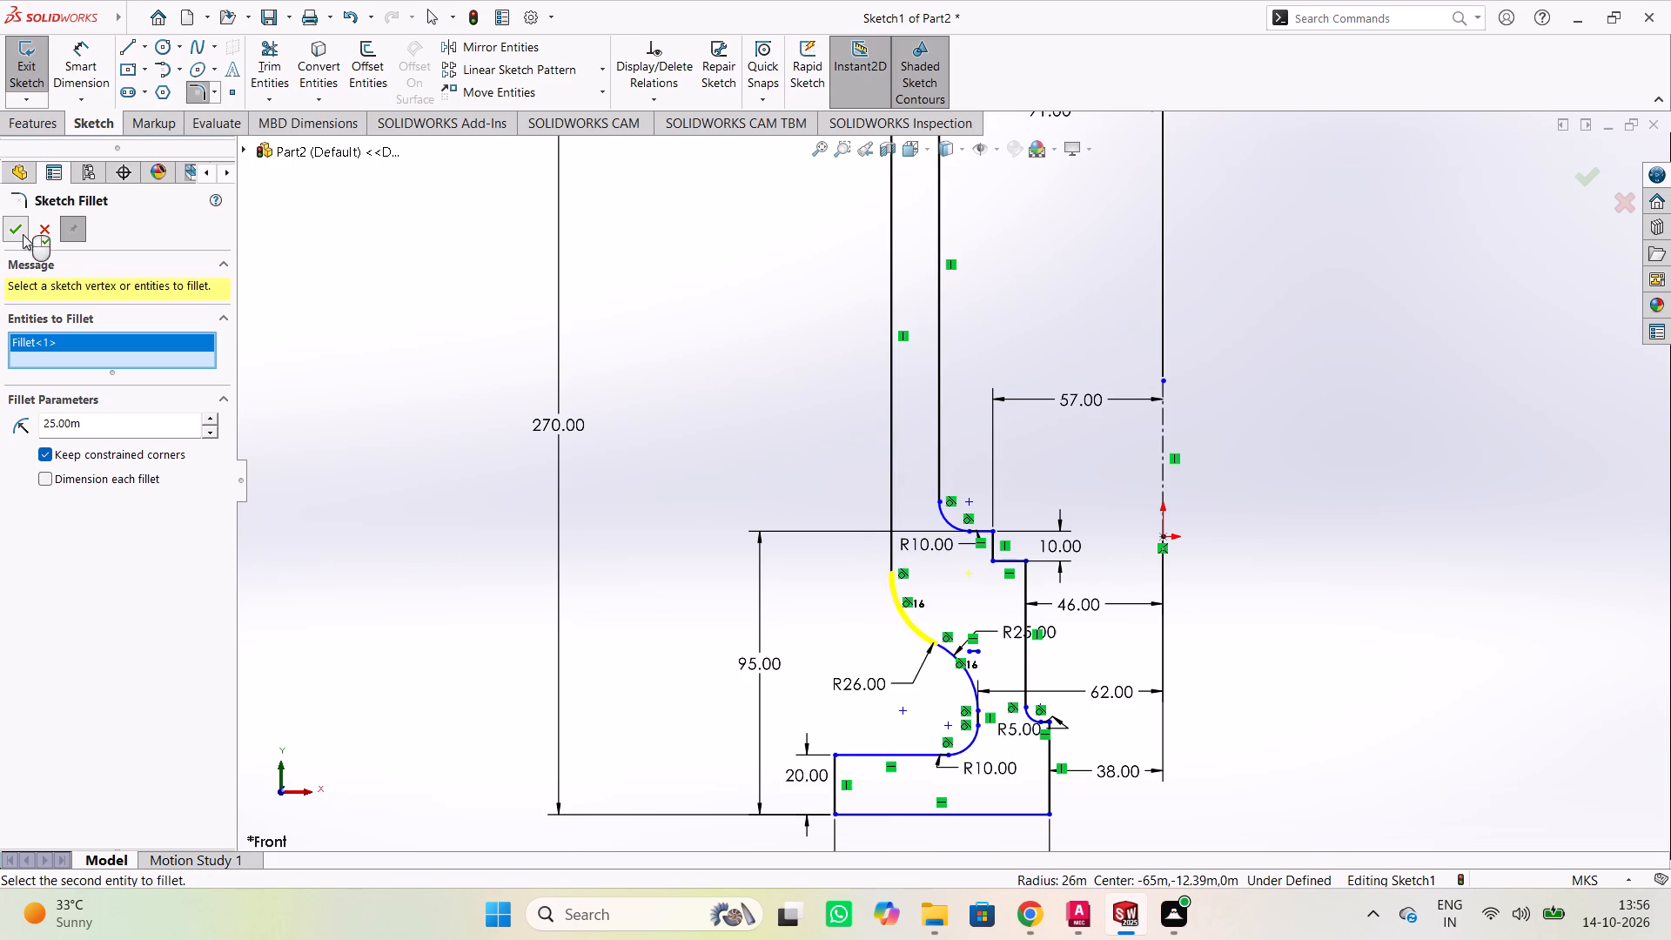
Examine the new neck fillet and the full profile between the bottom and top flanges, and close Sketch Fillet.
scroll(650, 397, "down", 2)
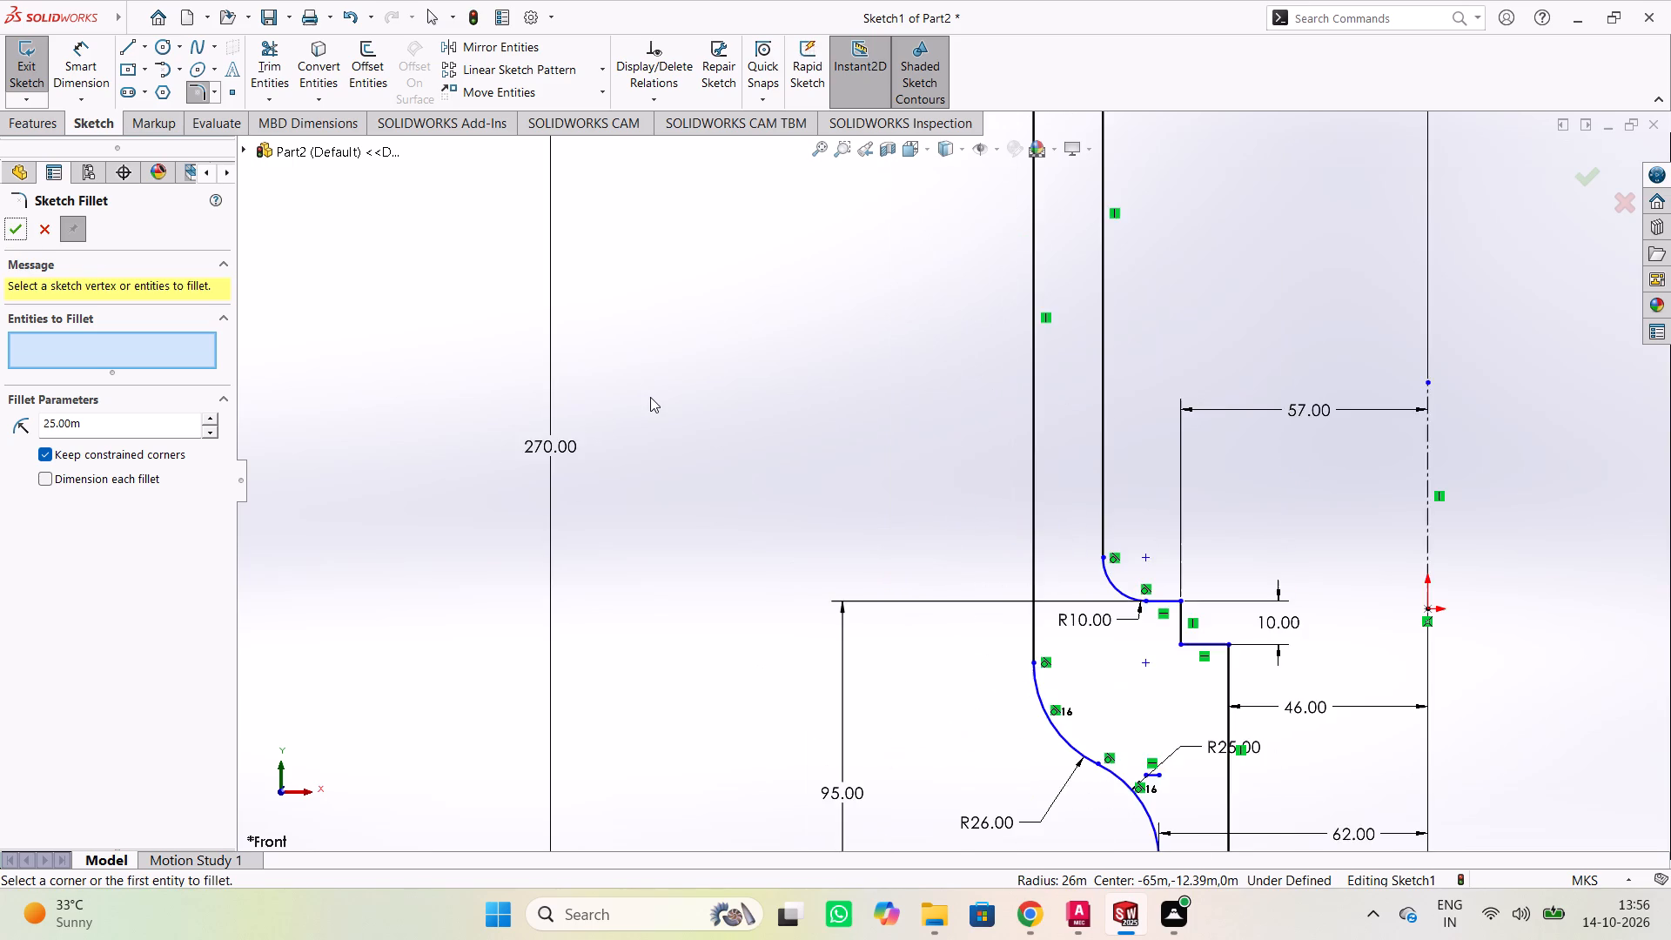
scroll(650, 397, "up", 5)
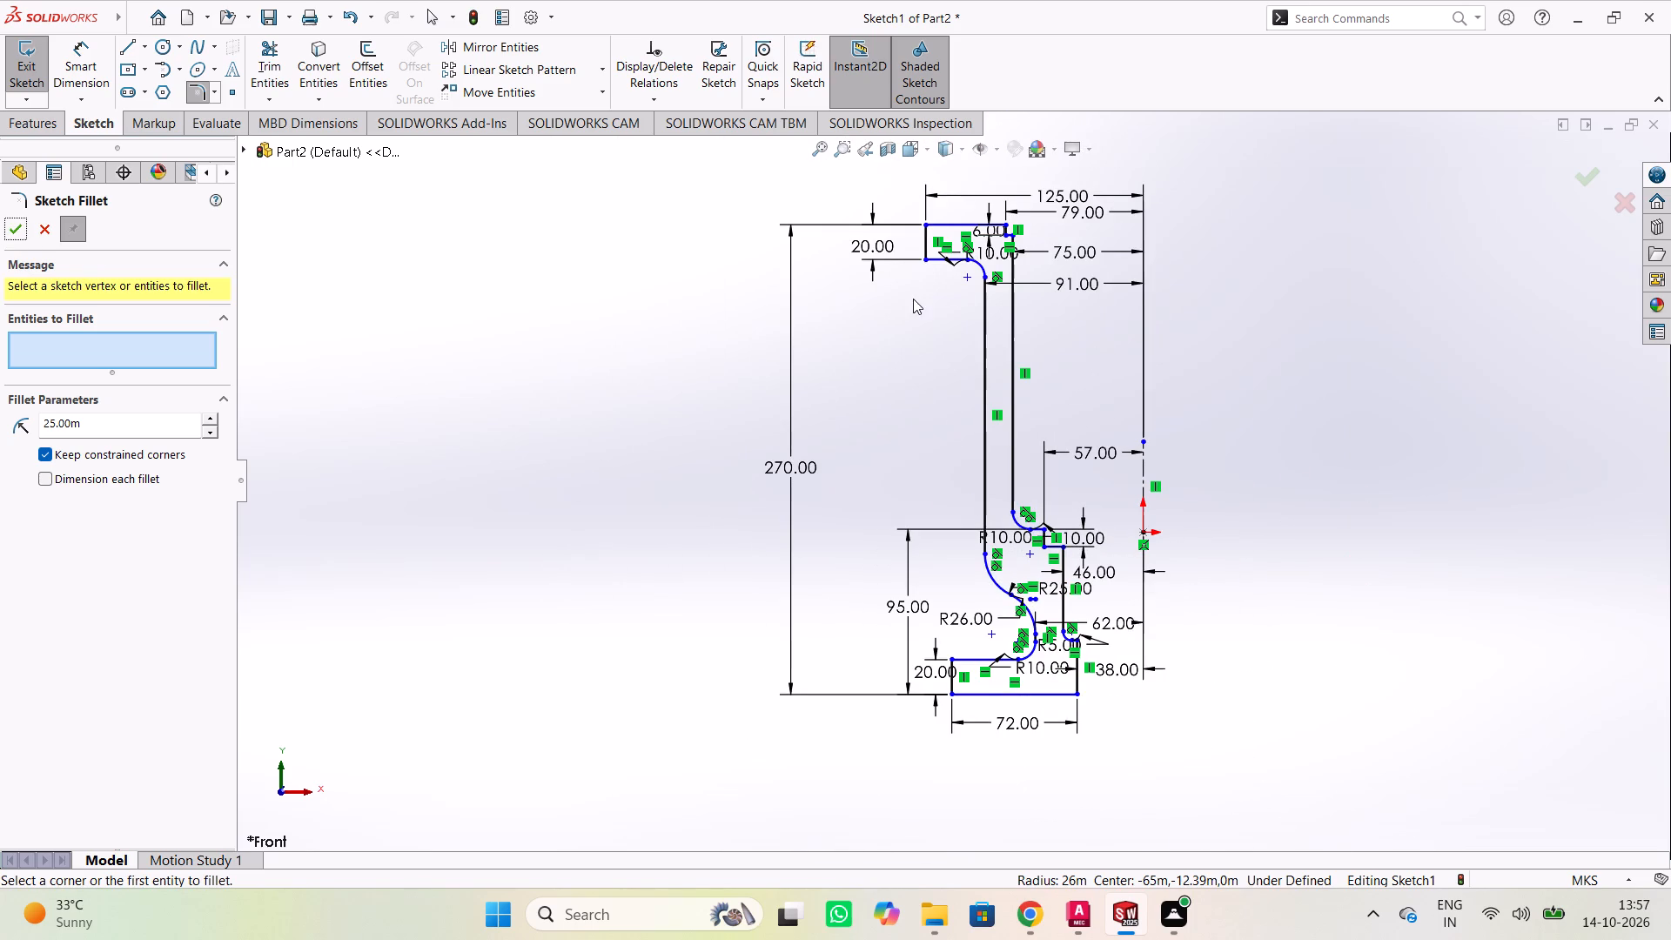
scroll(913, 299, "down", 1)
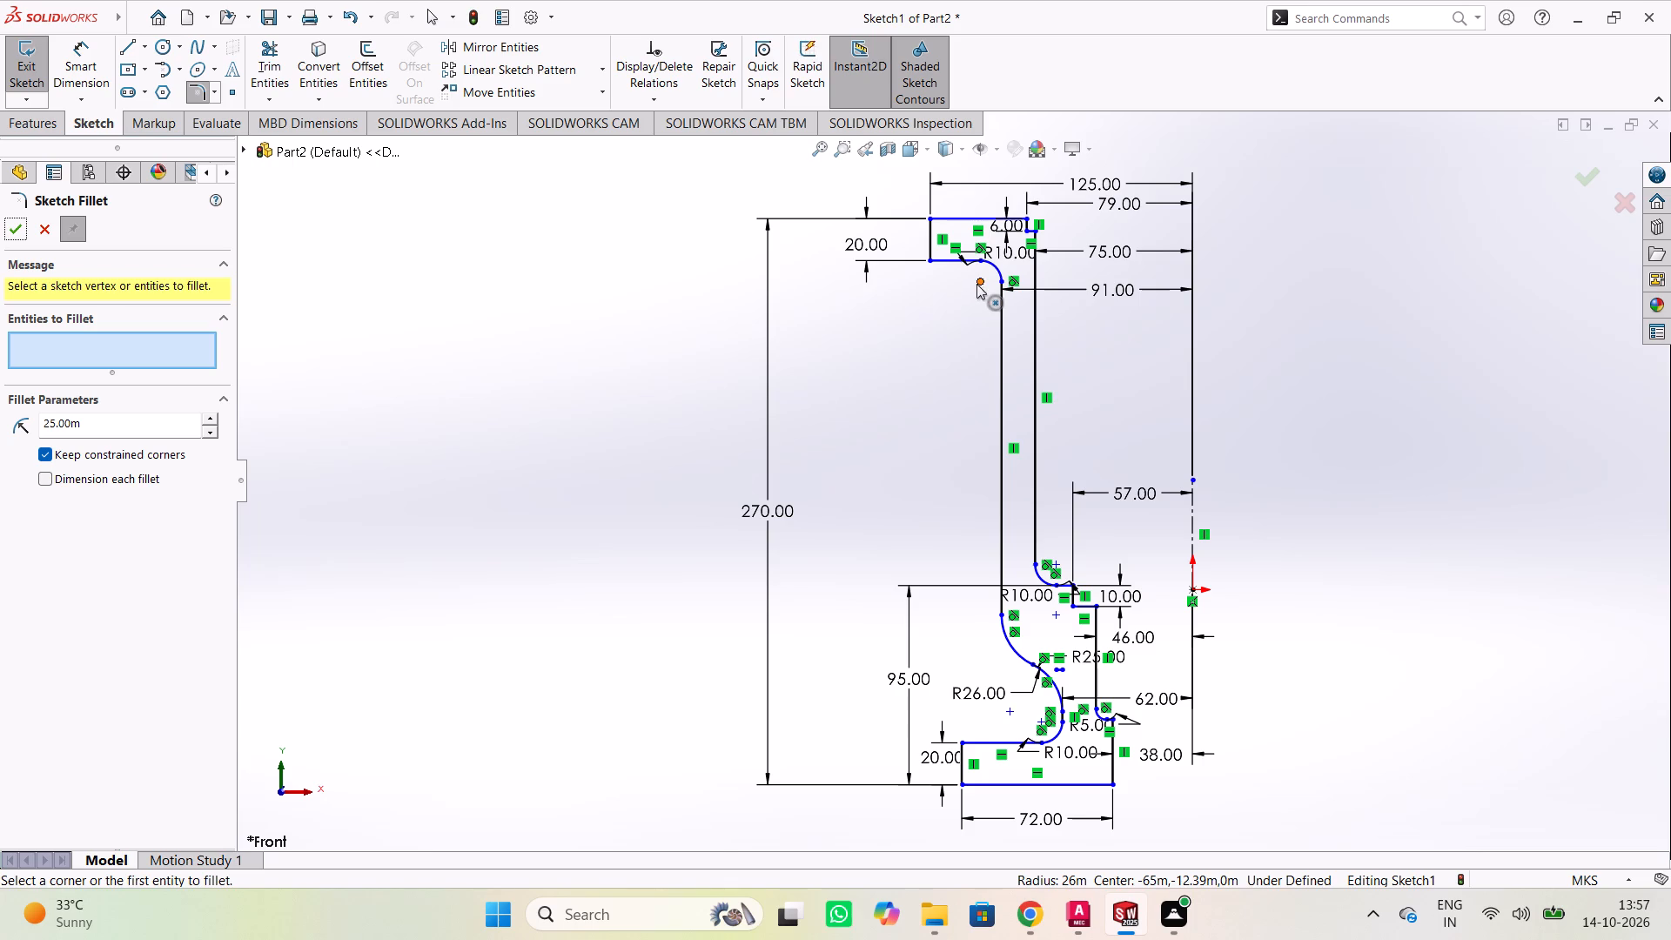
scroll(976, 283, "down", 1)
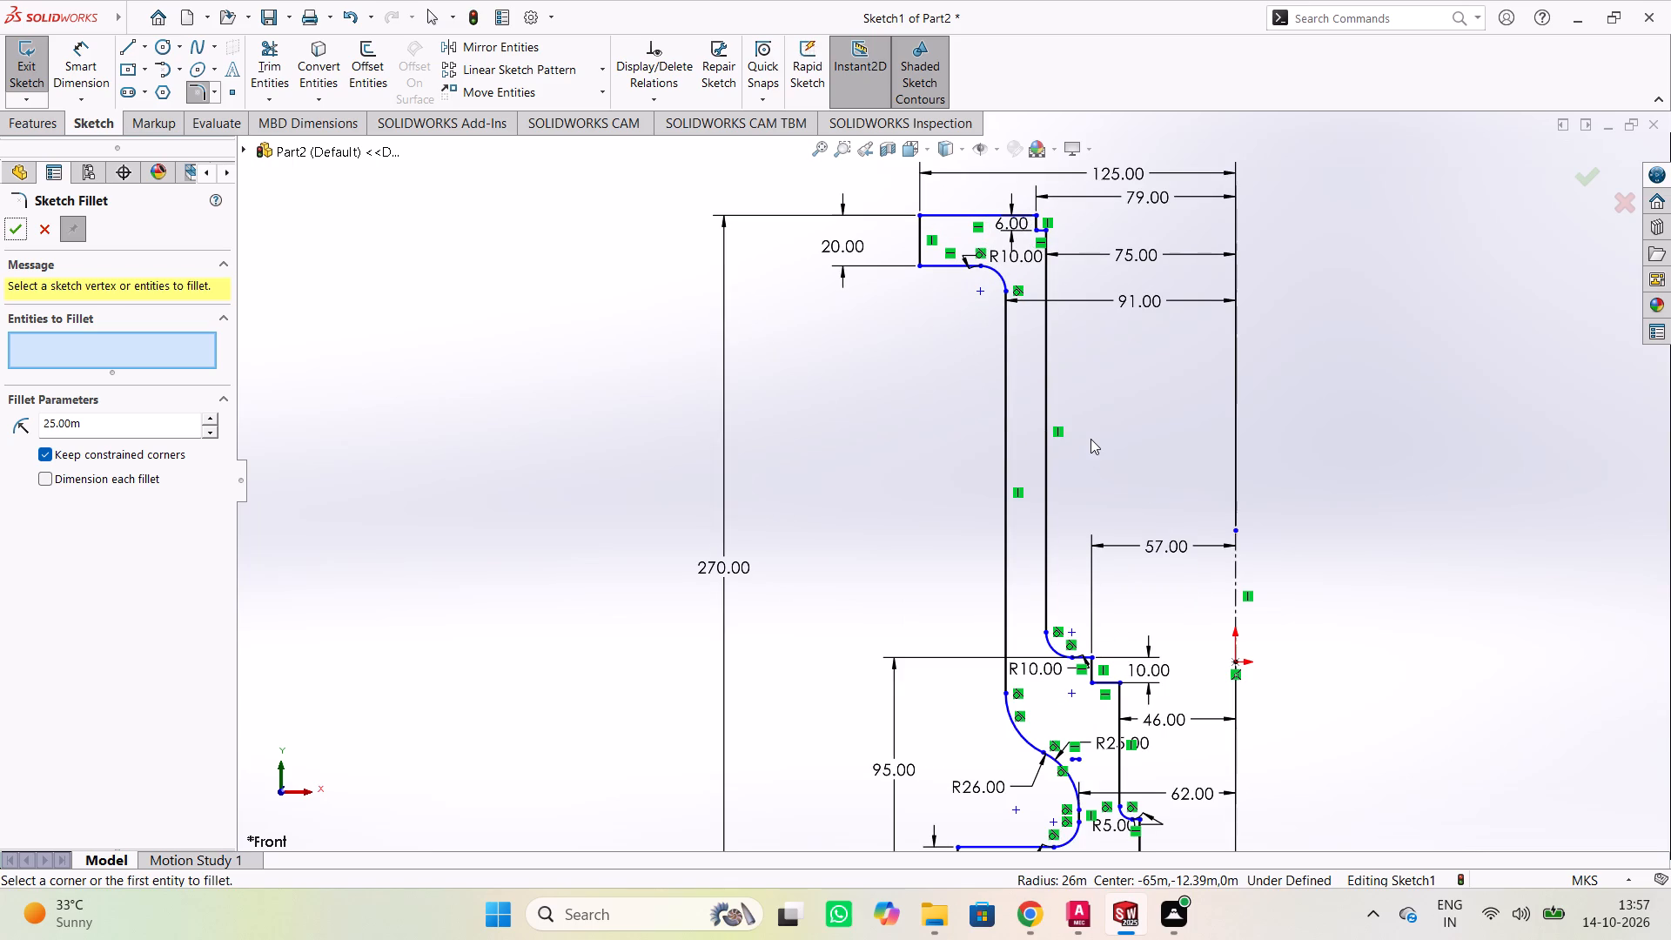
scroll(1054, 445, "down", 3)
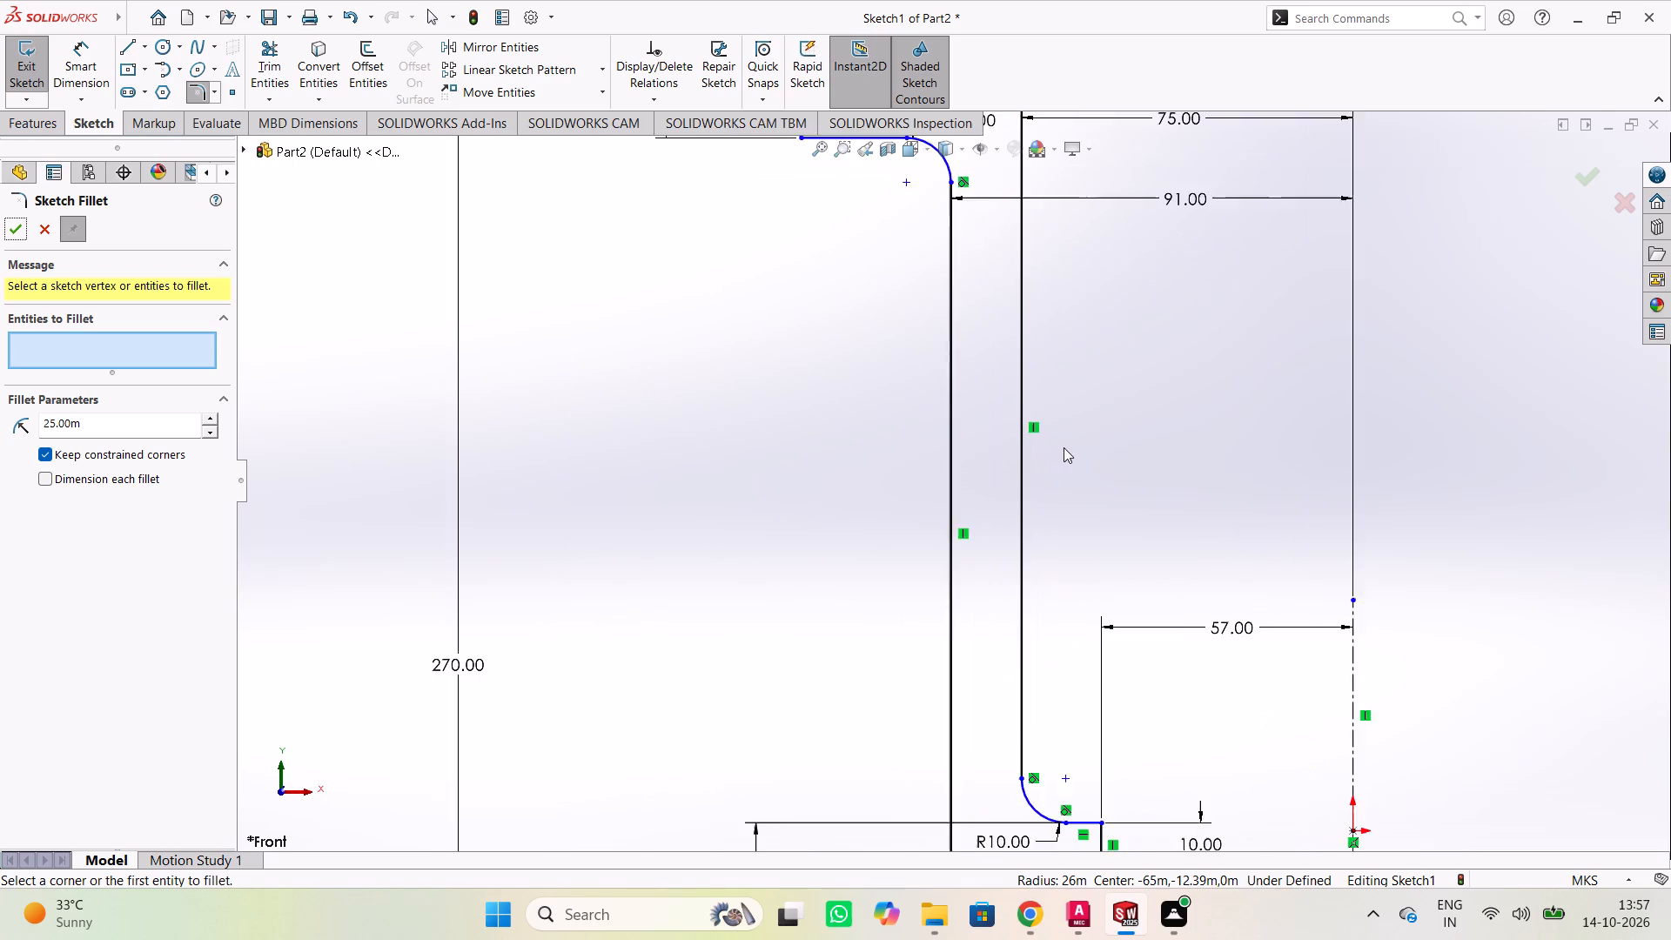
scroll(1064, 447, "up", 5)
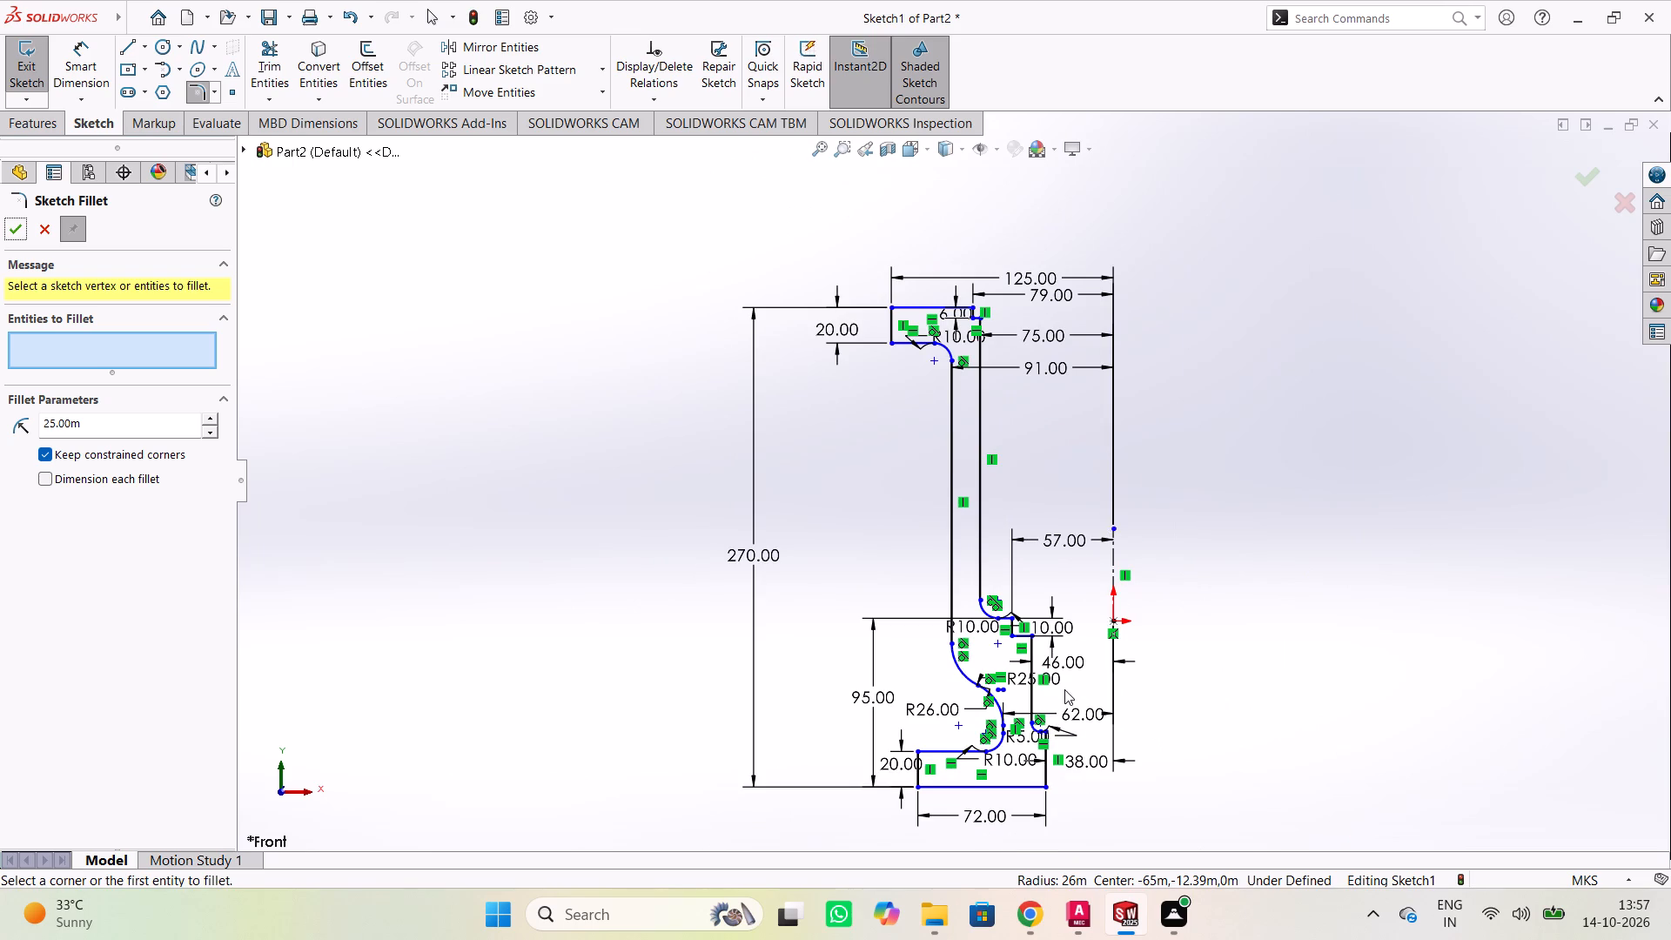
scroll(1013, 666, "down", 3)
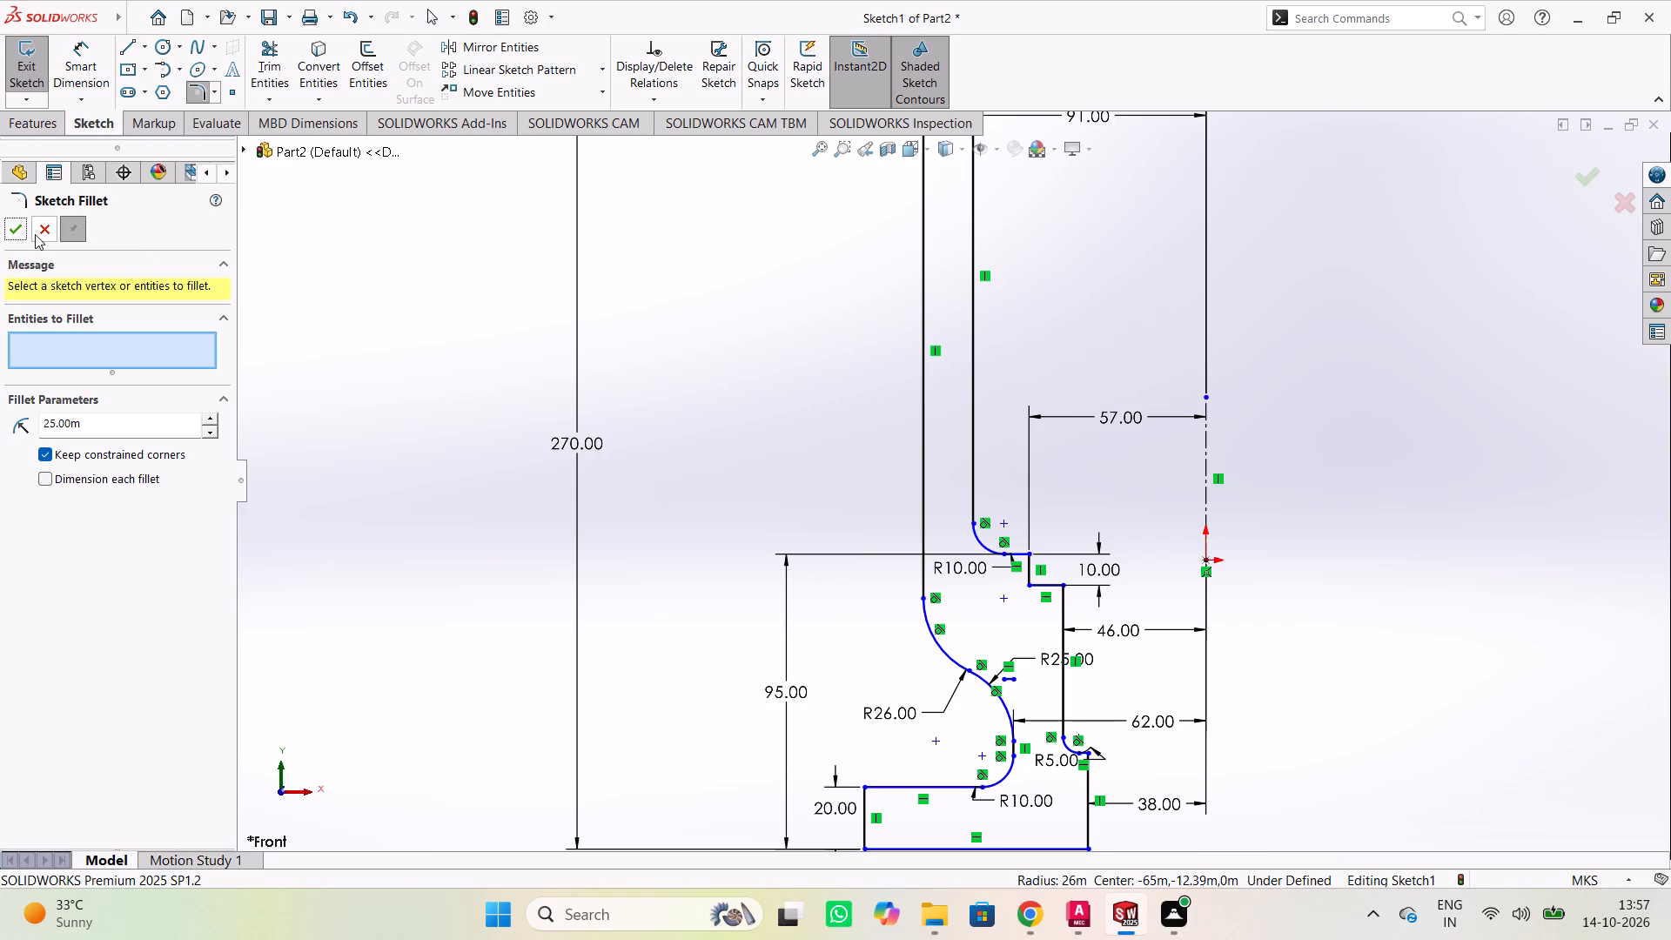
left_click(13, 225)
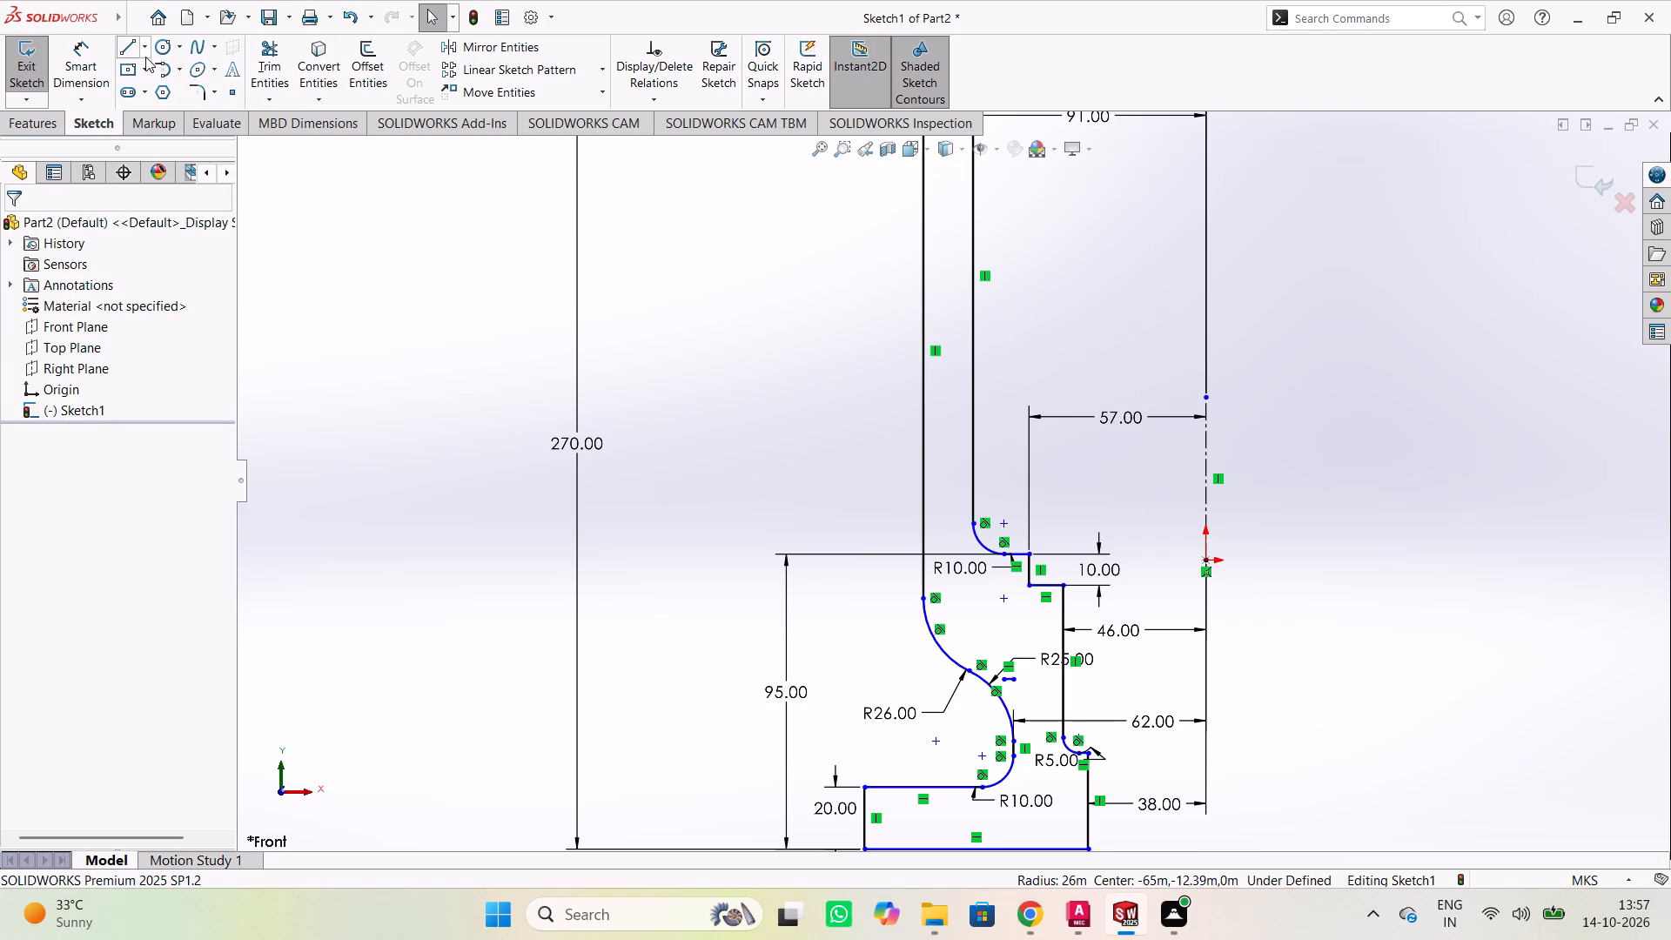
Add a horizontal reference dimension from the inner-wall 10 m fillet's centre to the vertical centerline.
left_click(62, 70)
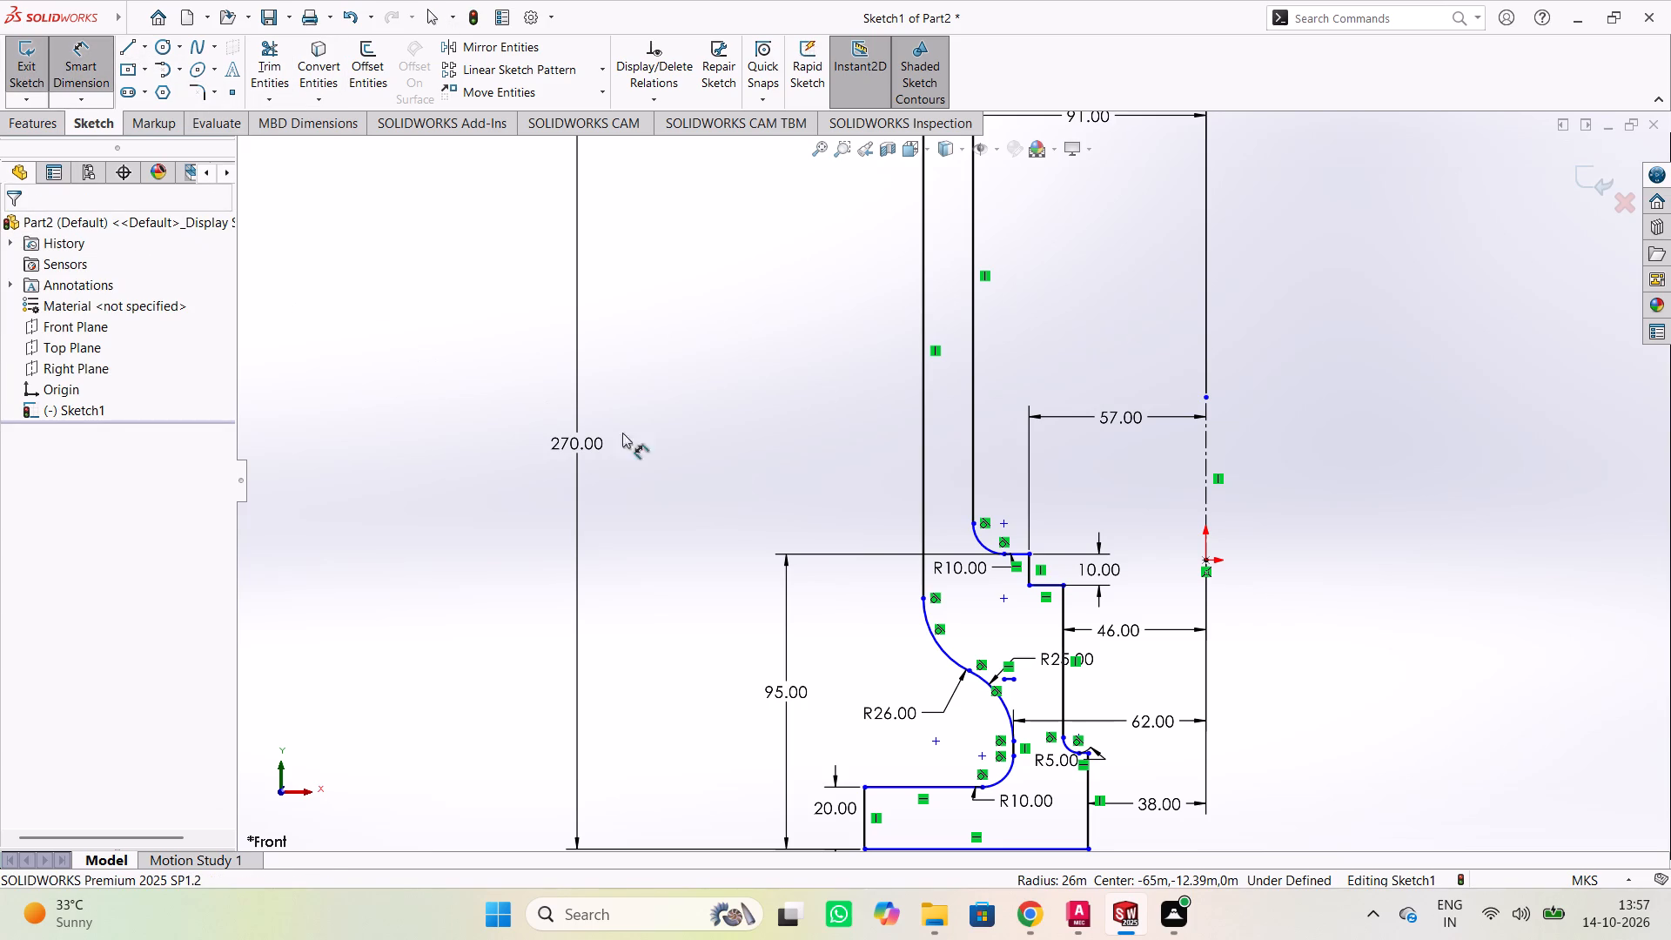
scroll(1023, 471, "down", 1)
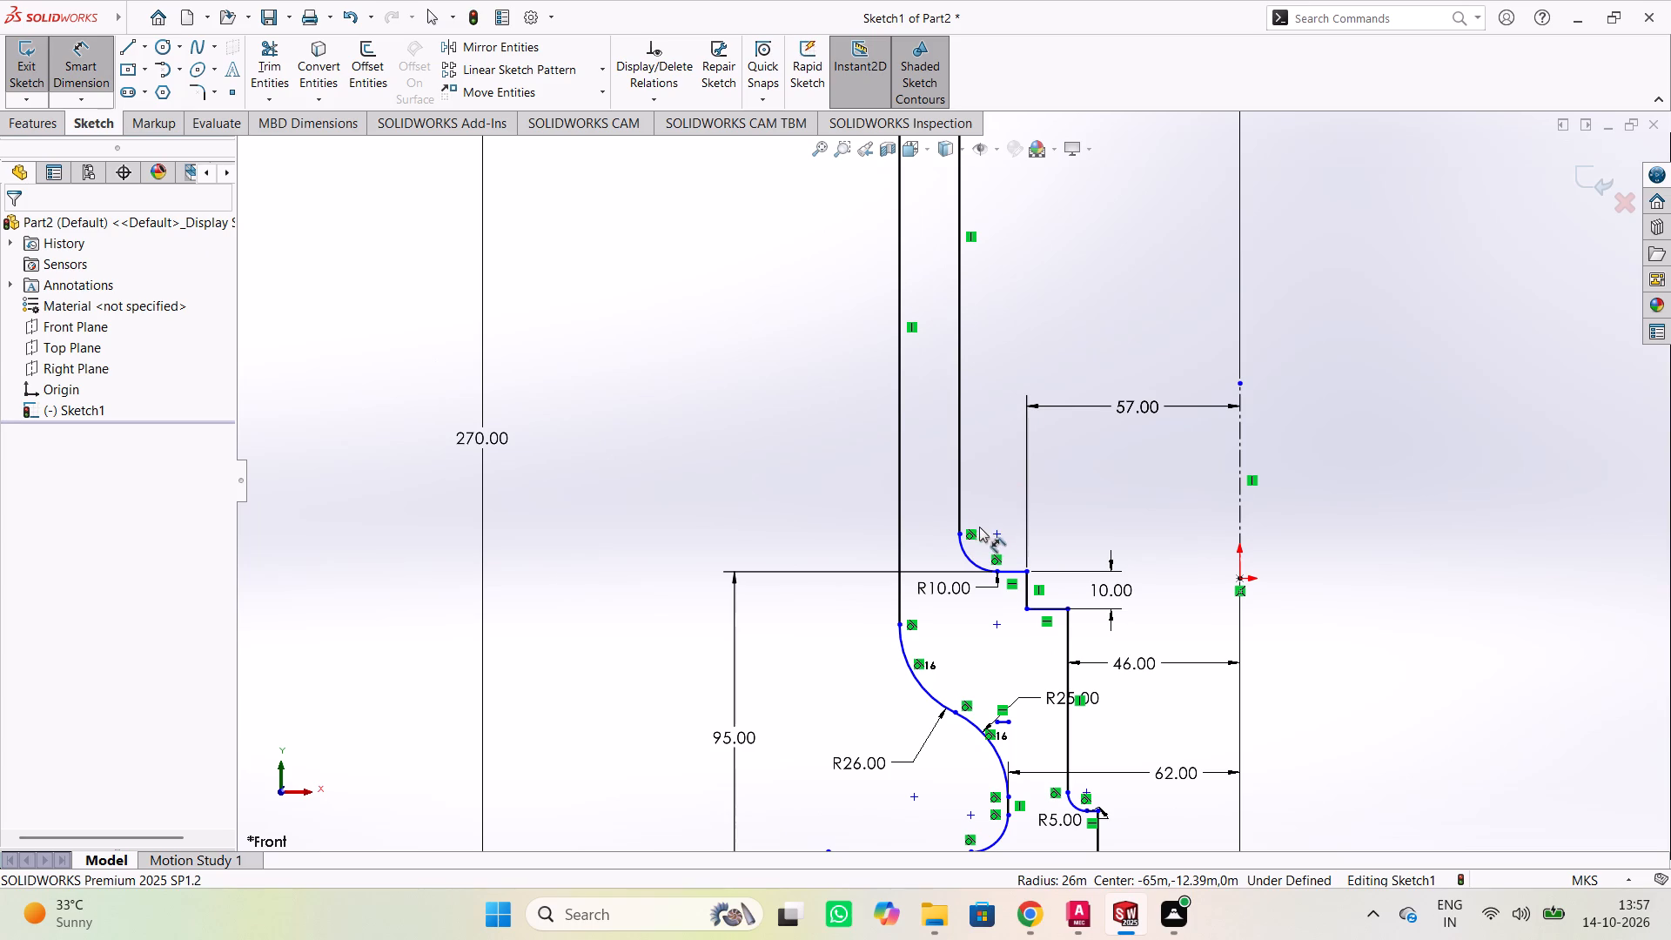
left_click(997, 531)
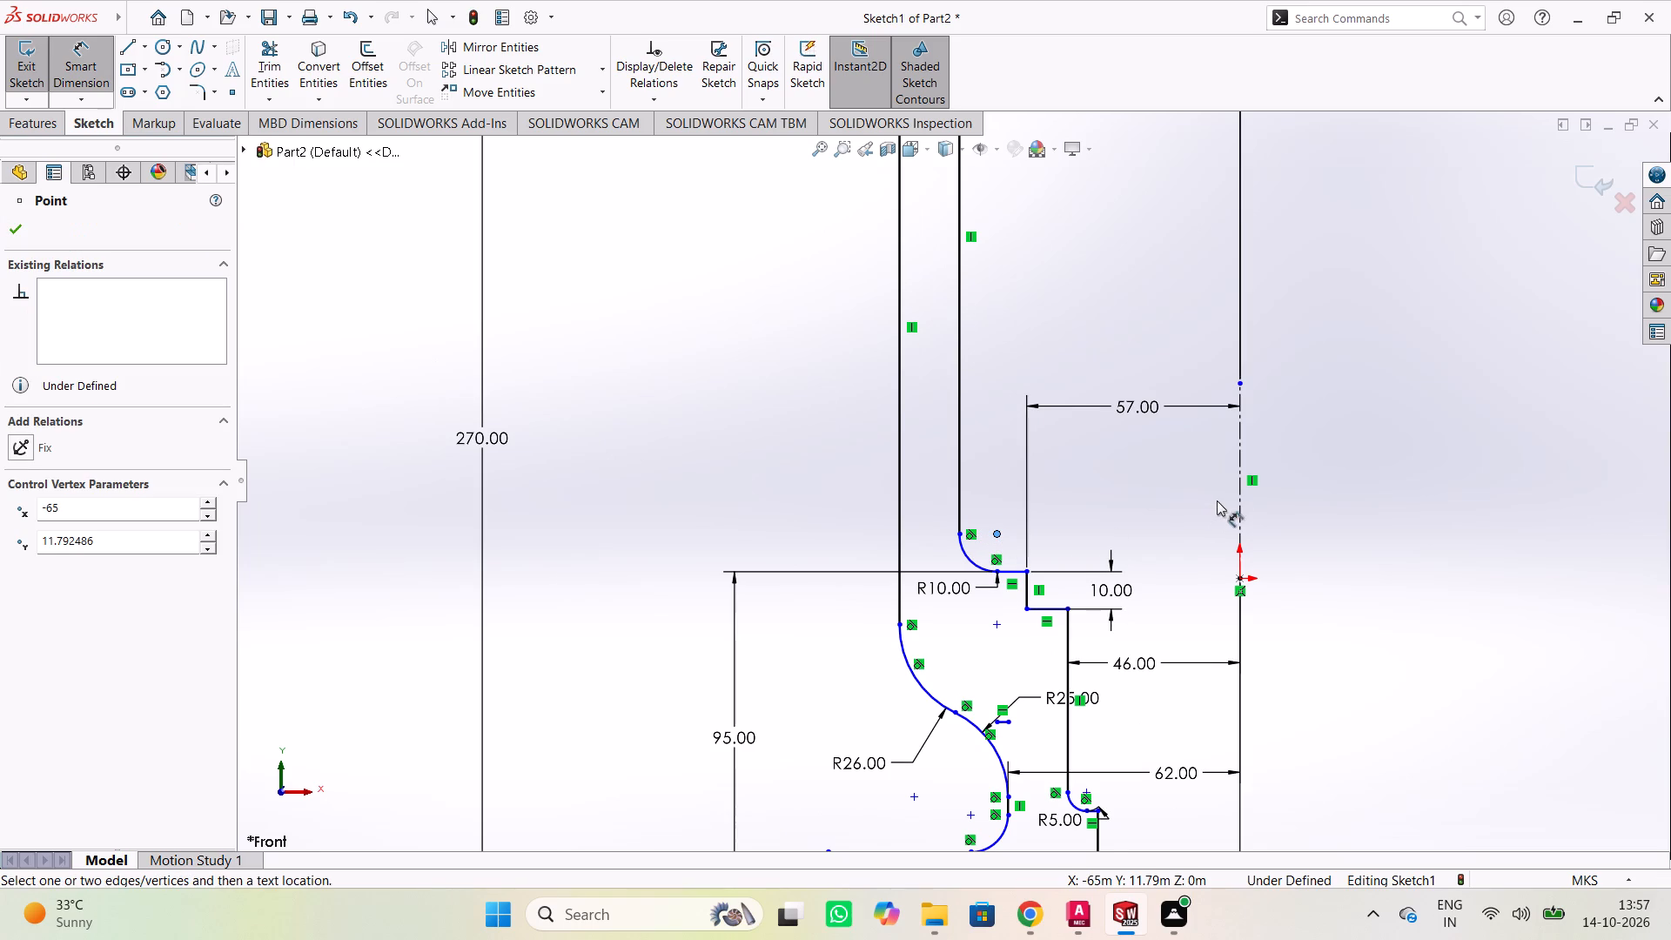
left_click(1238, 494)
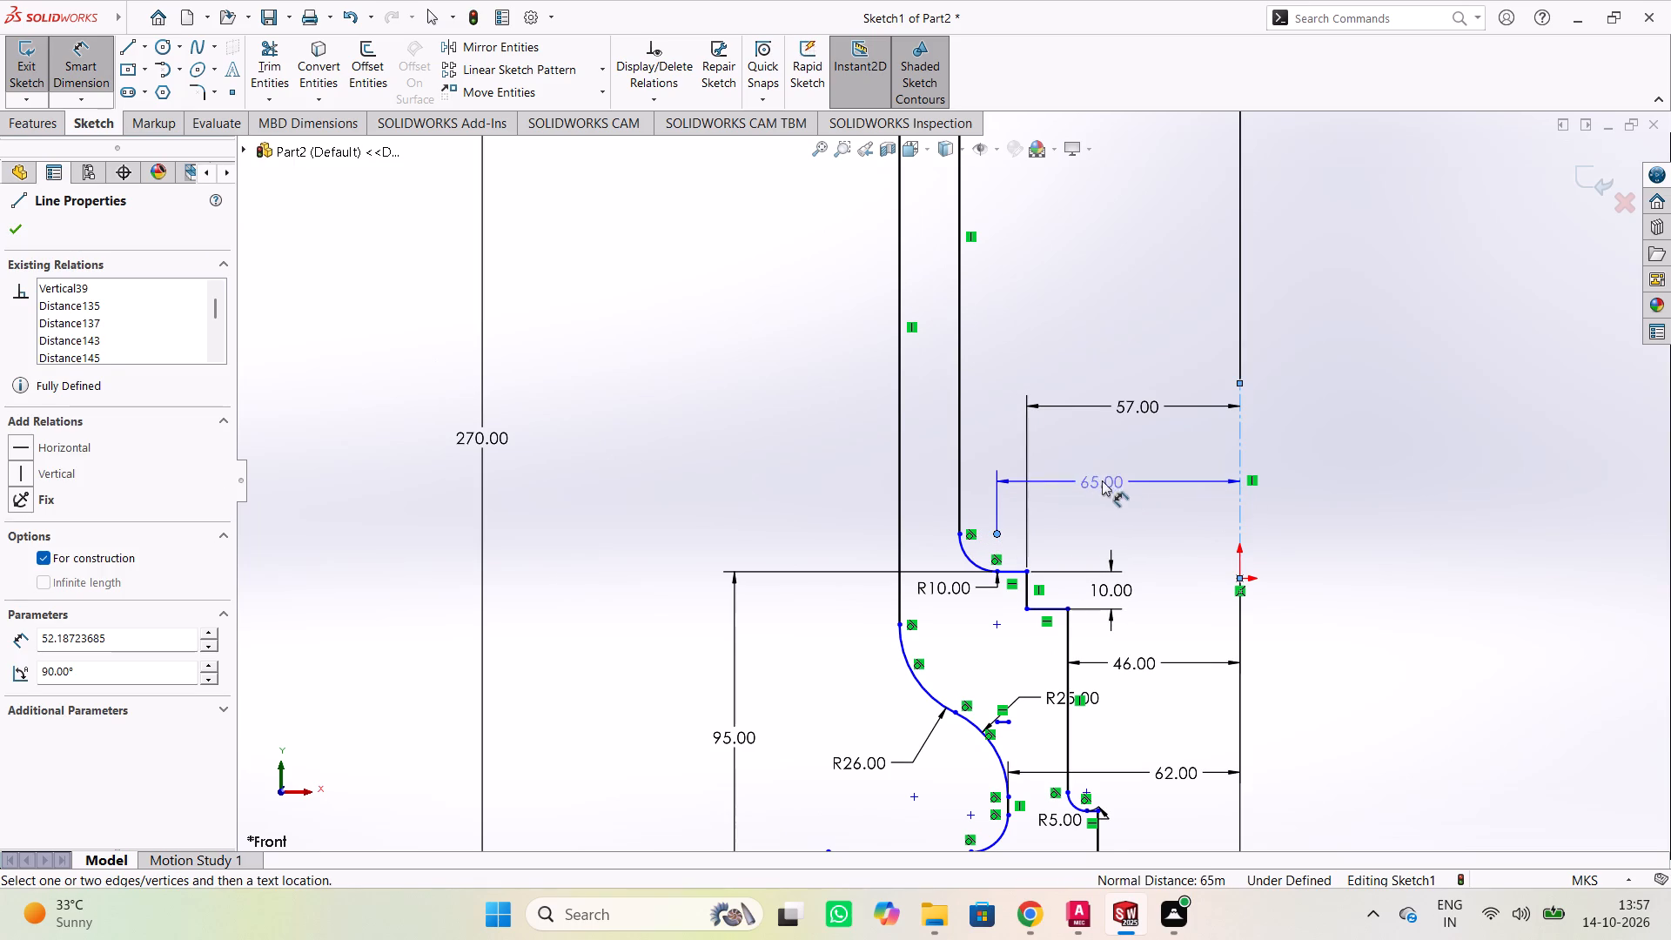
left_click(1095, 469)
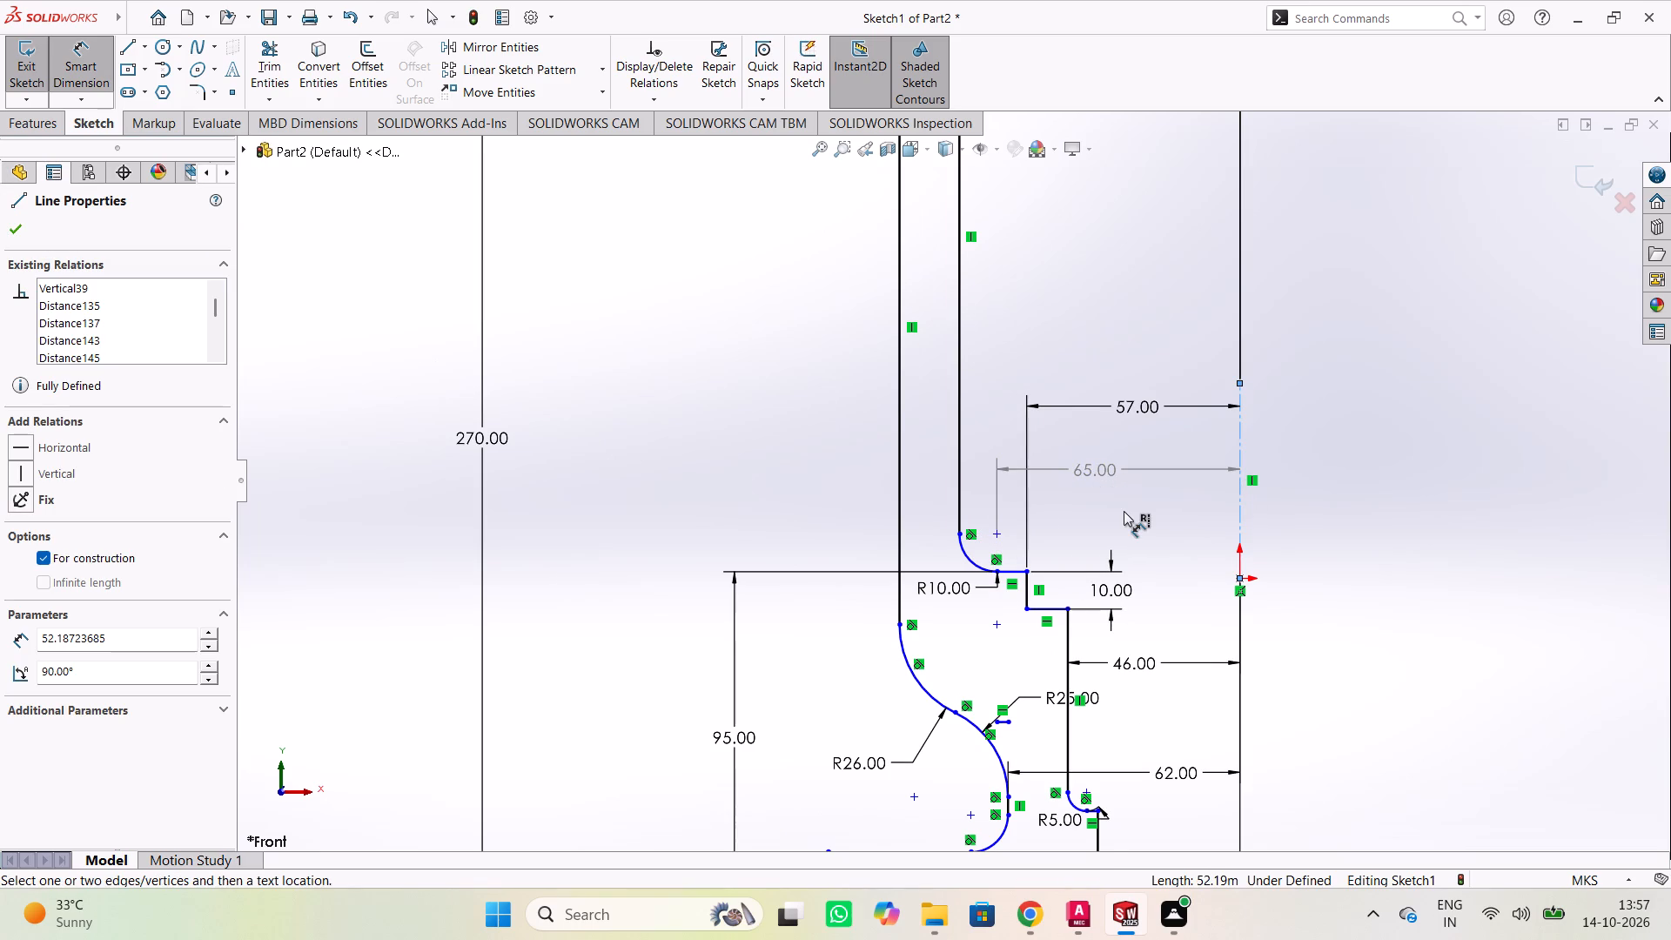
Add a vertical reference dimension from the inner-wall 10 m fillet's centre to the bottom flange's lower edge.
left_click(996, 533)
scroll(1266, 711, "down", 2)
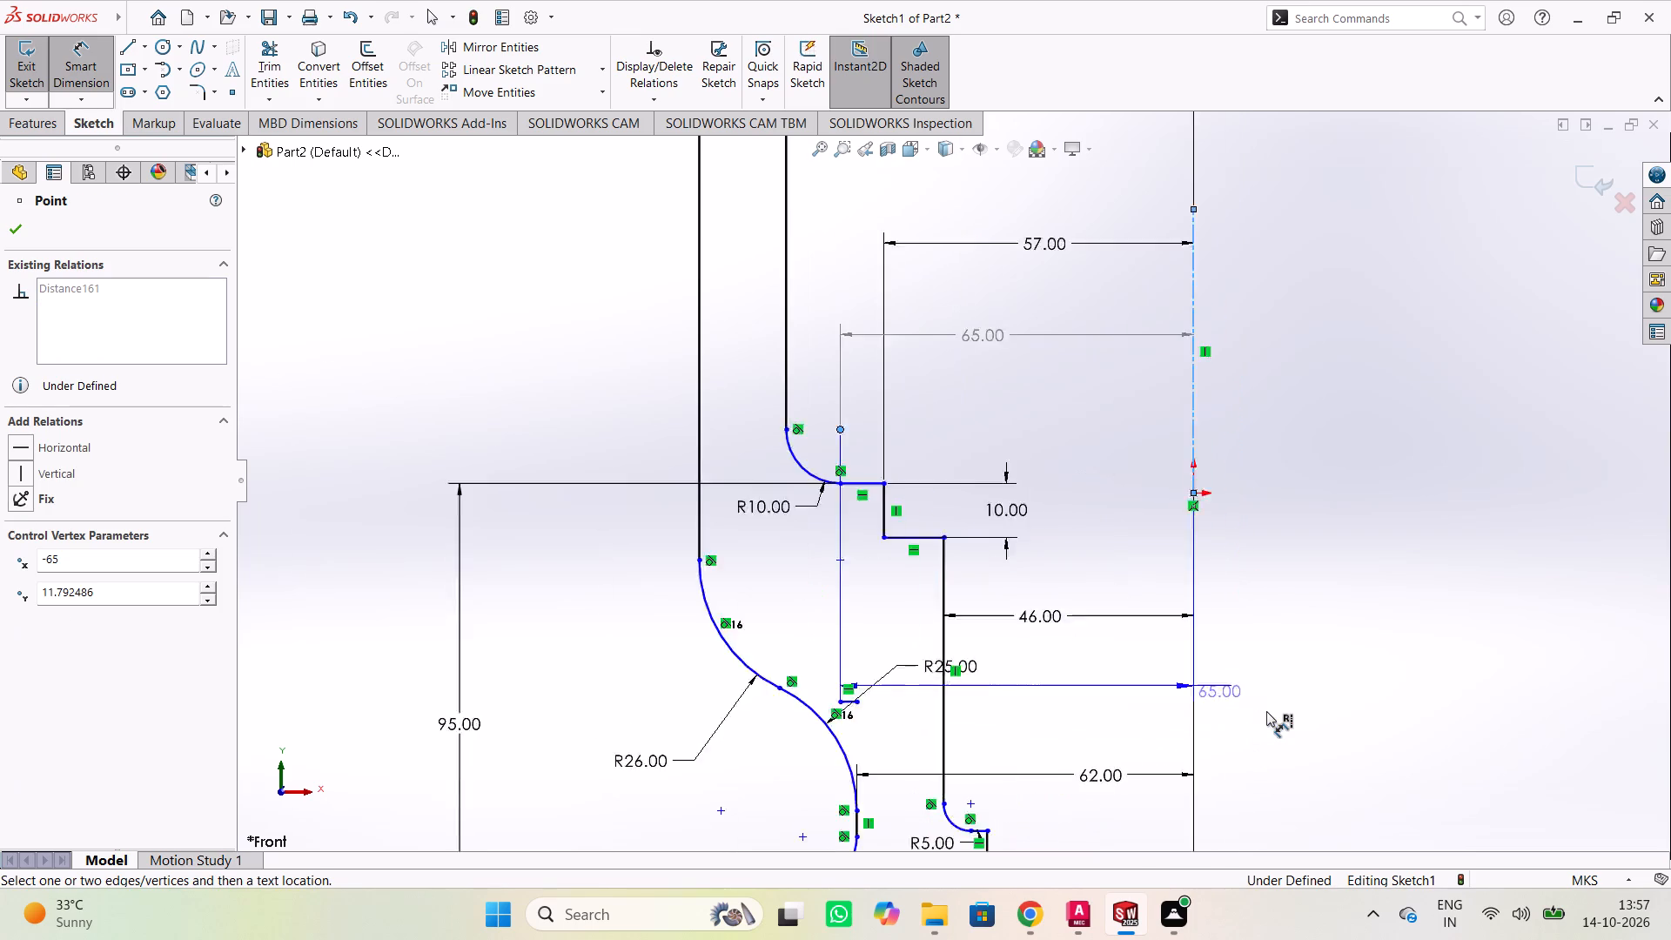
scroll(1266, 711, "down", 1)
scroll(1266, 711, "up", 5)
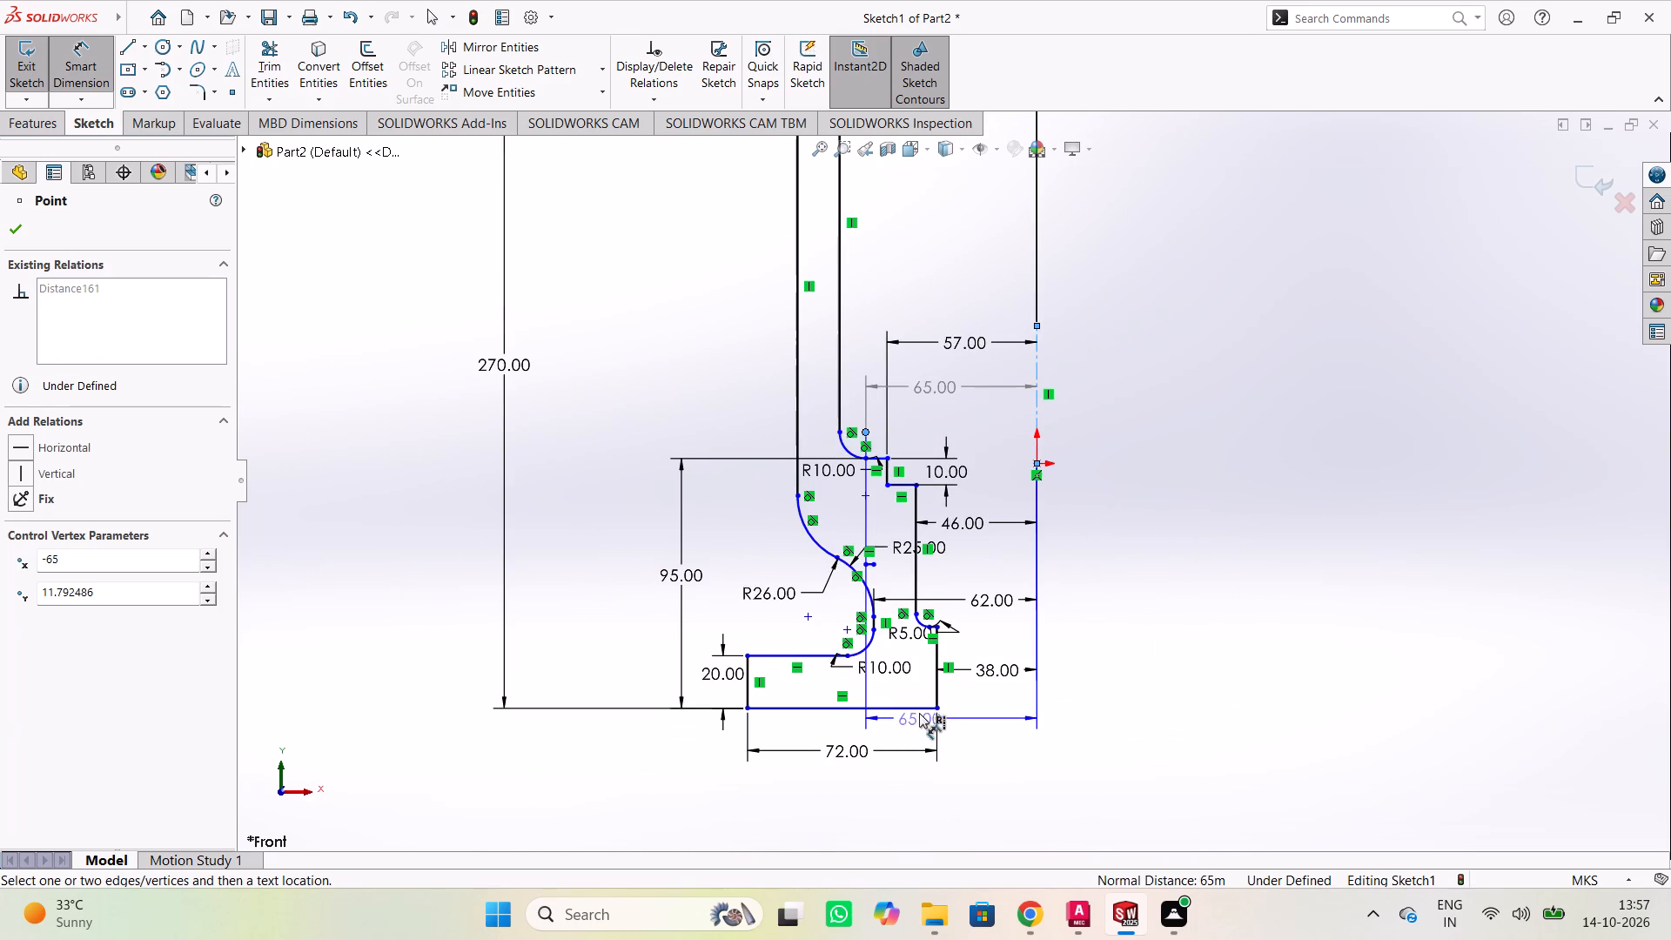
left_click(915, 706)
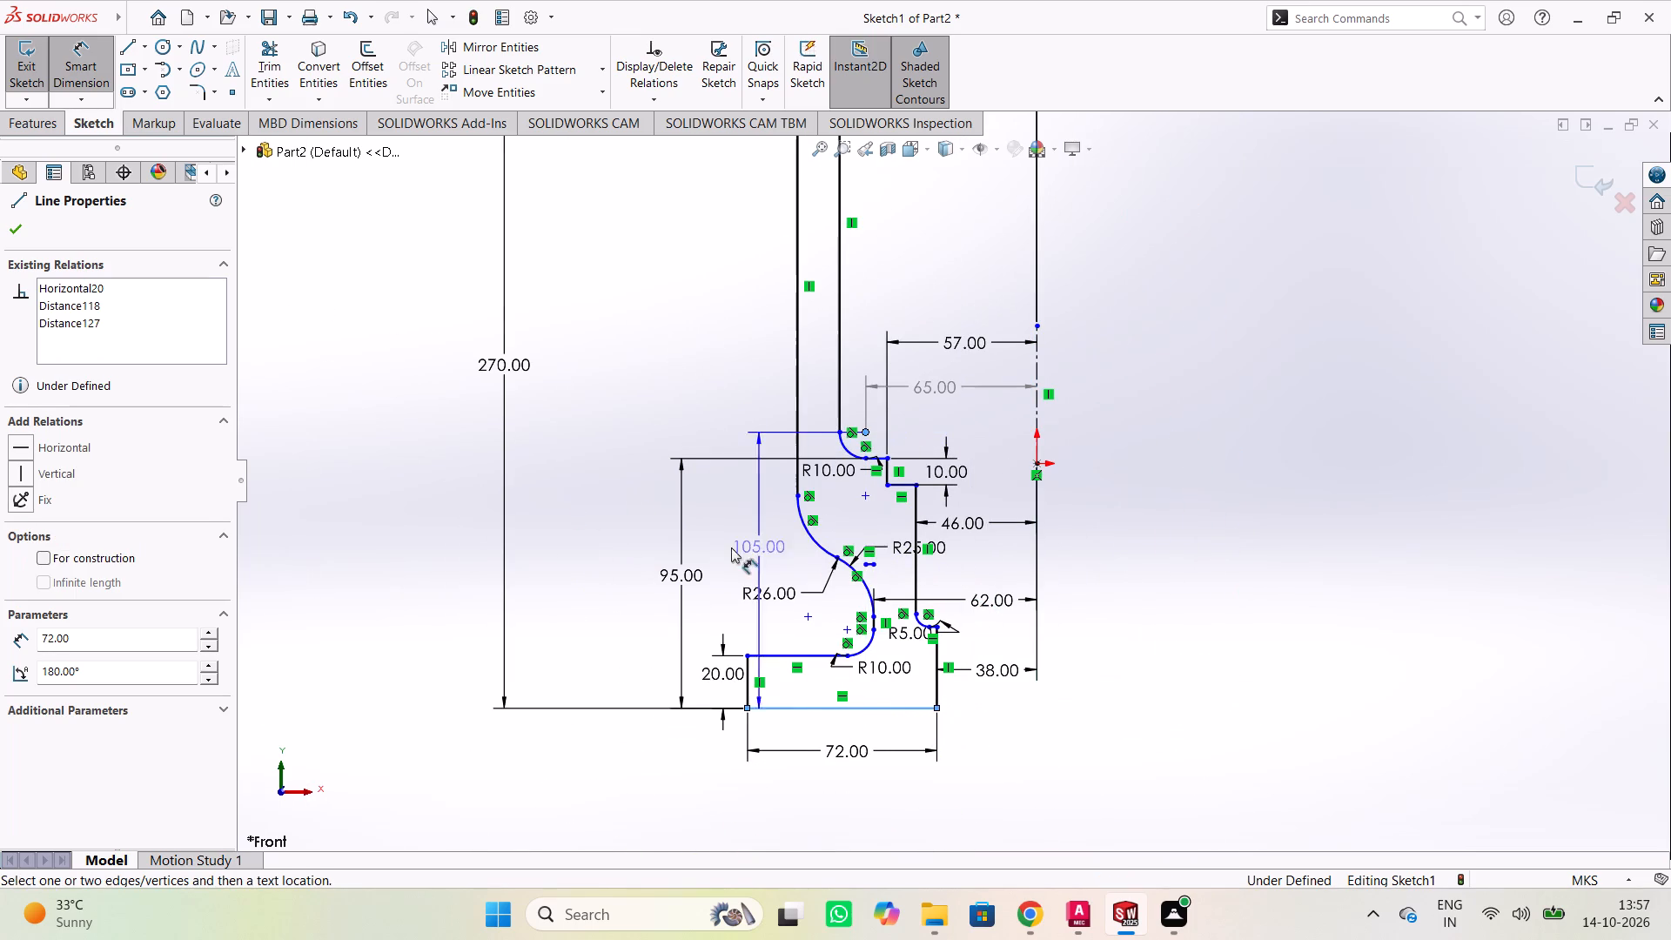
left_click(620, 557)
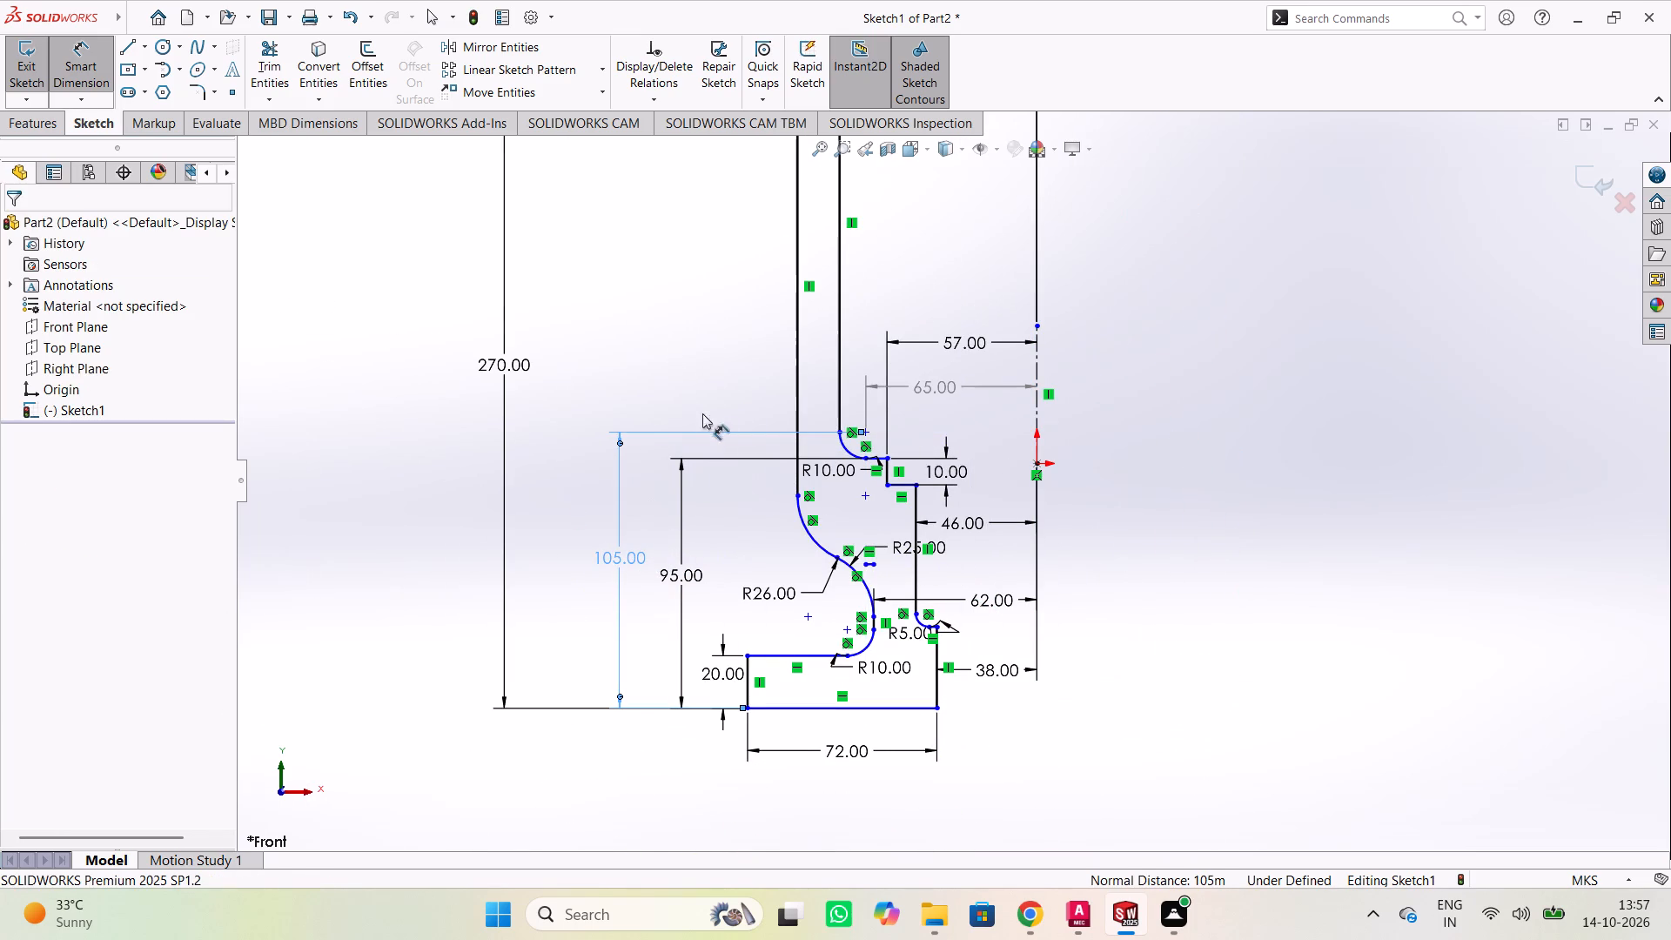
left_click(718, 343)
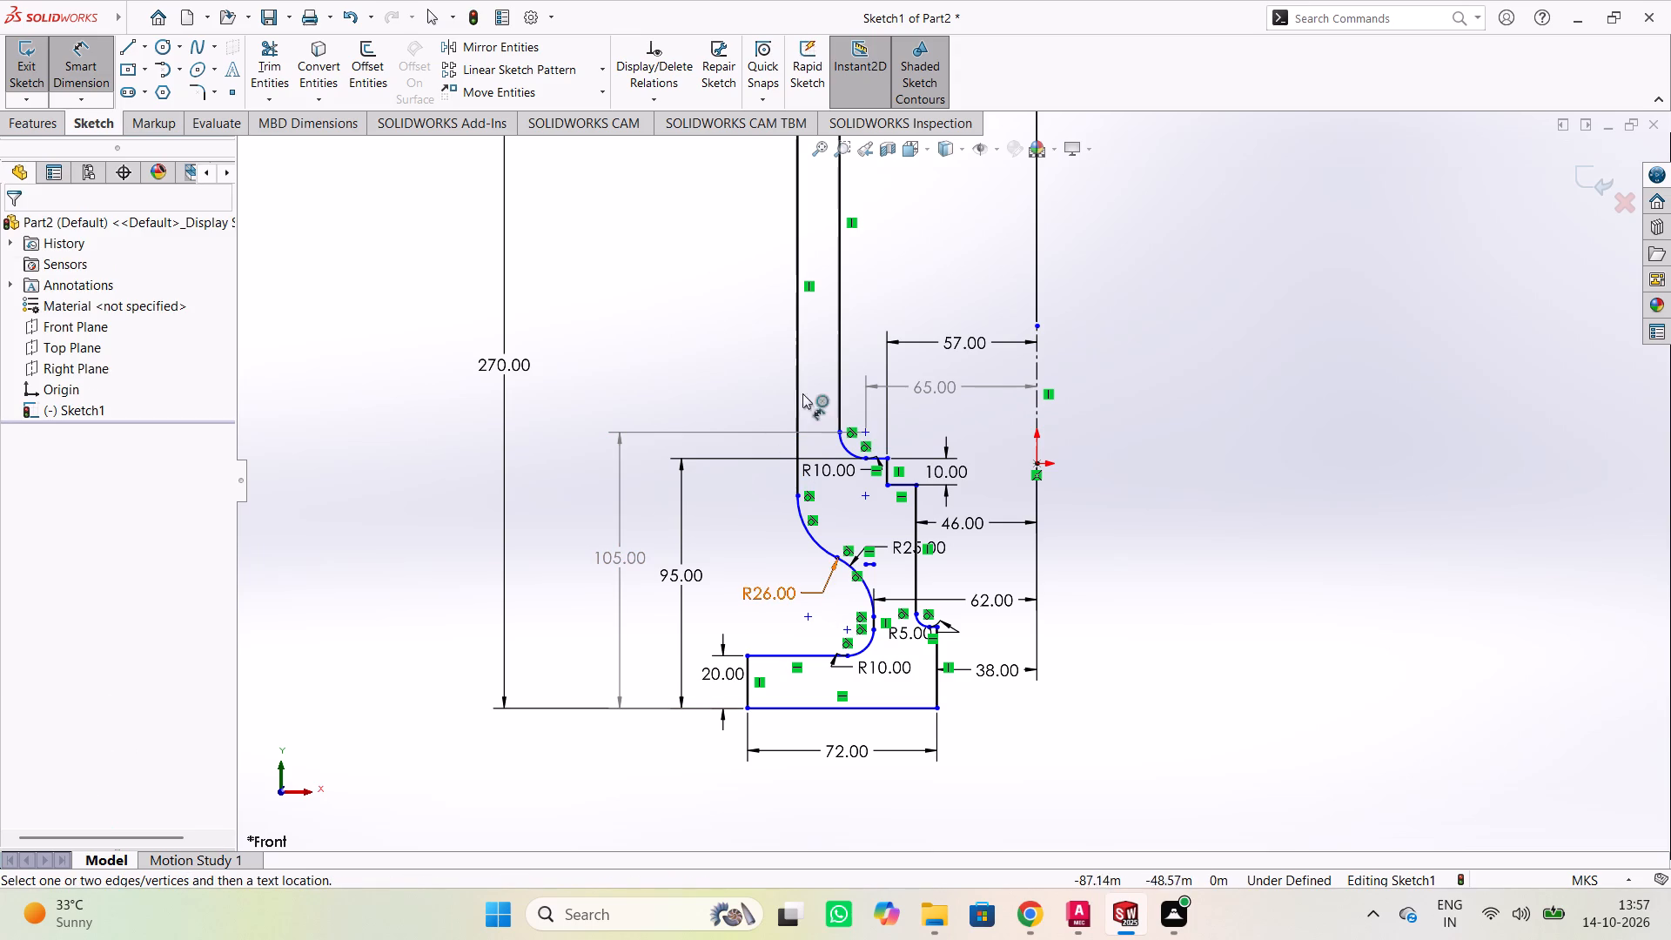
Examine the top flange's outline, inner step and fillet along with their dimensions.
scroll(703, 303, "up", 4)
scroll(718, 301, "down", 2)
scroll(726, 300, "up", 3)
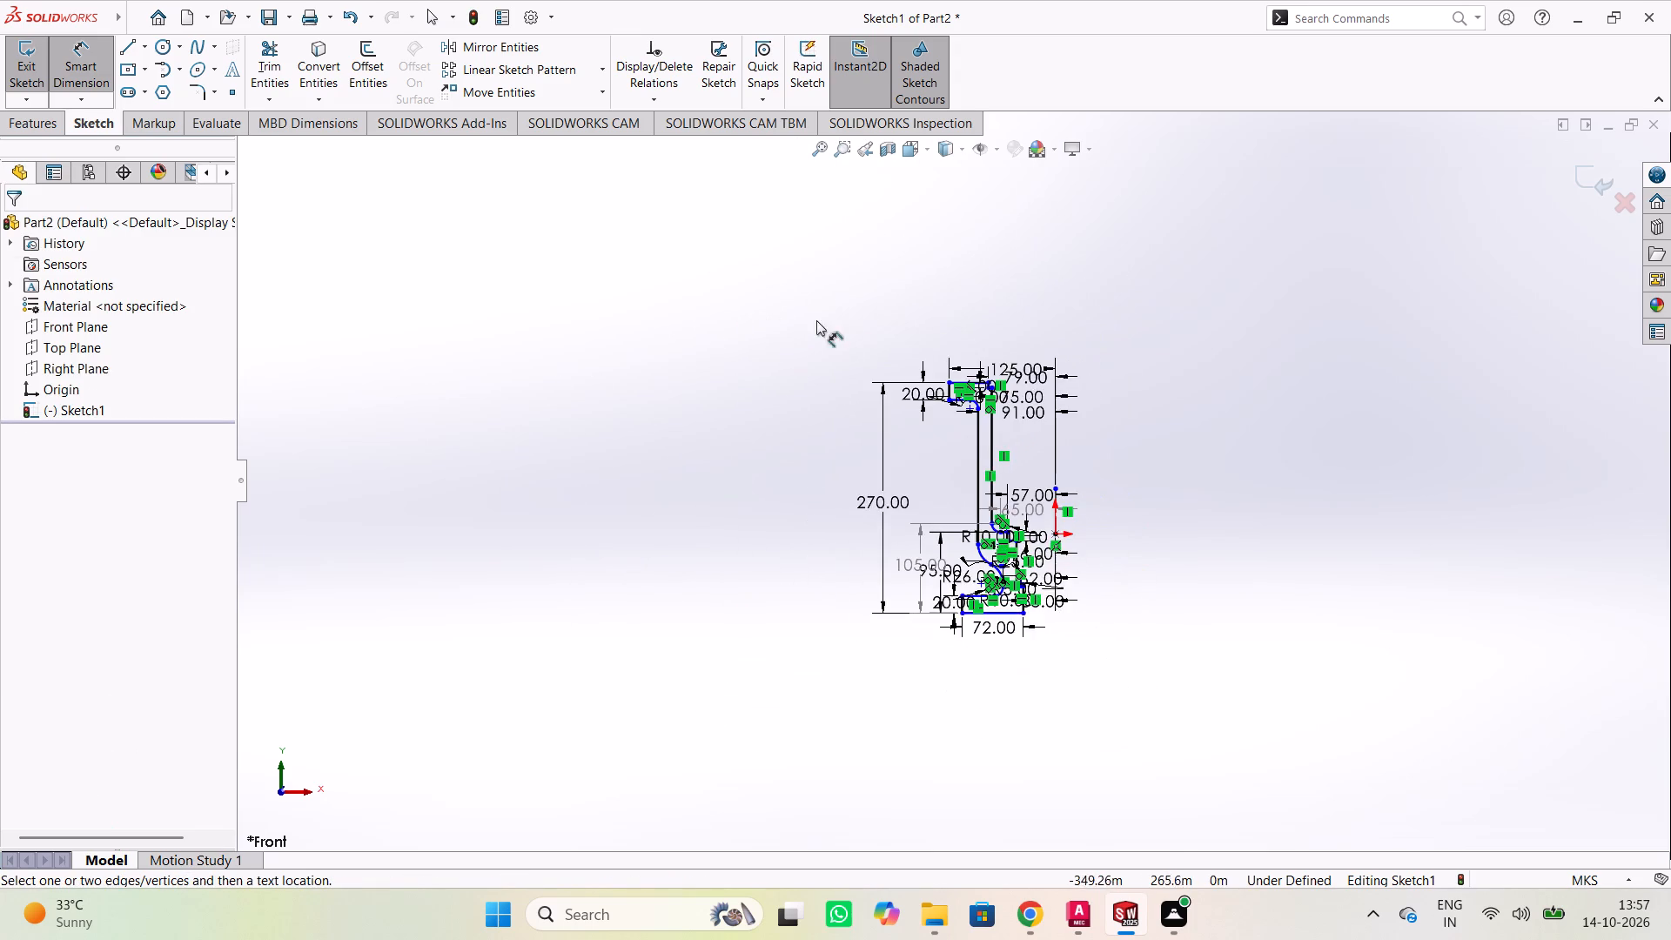
scroll(862, 340, "down", 6)
scroll(1166, 695, "down", 3)
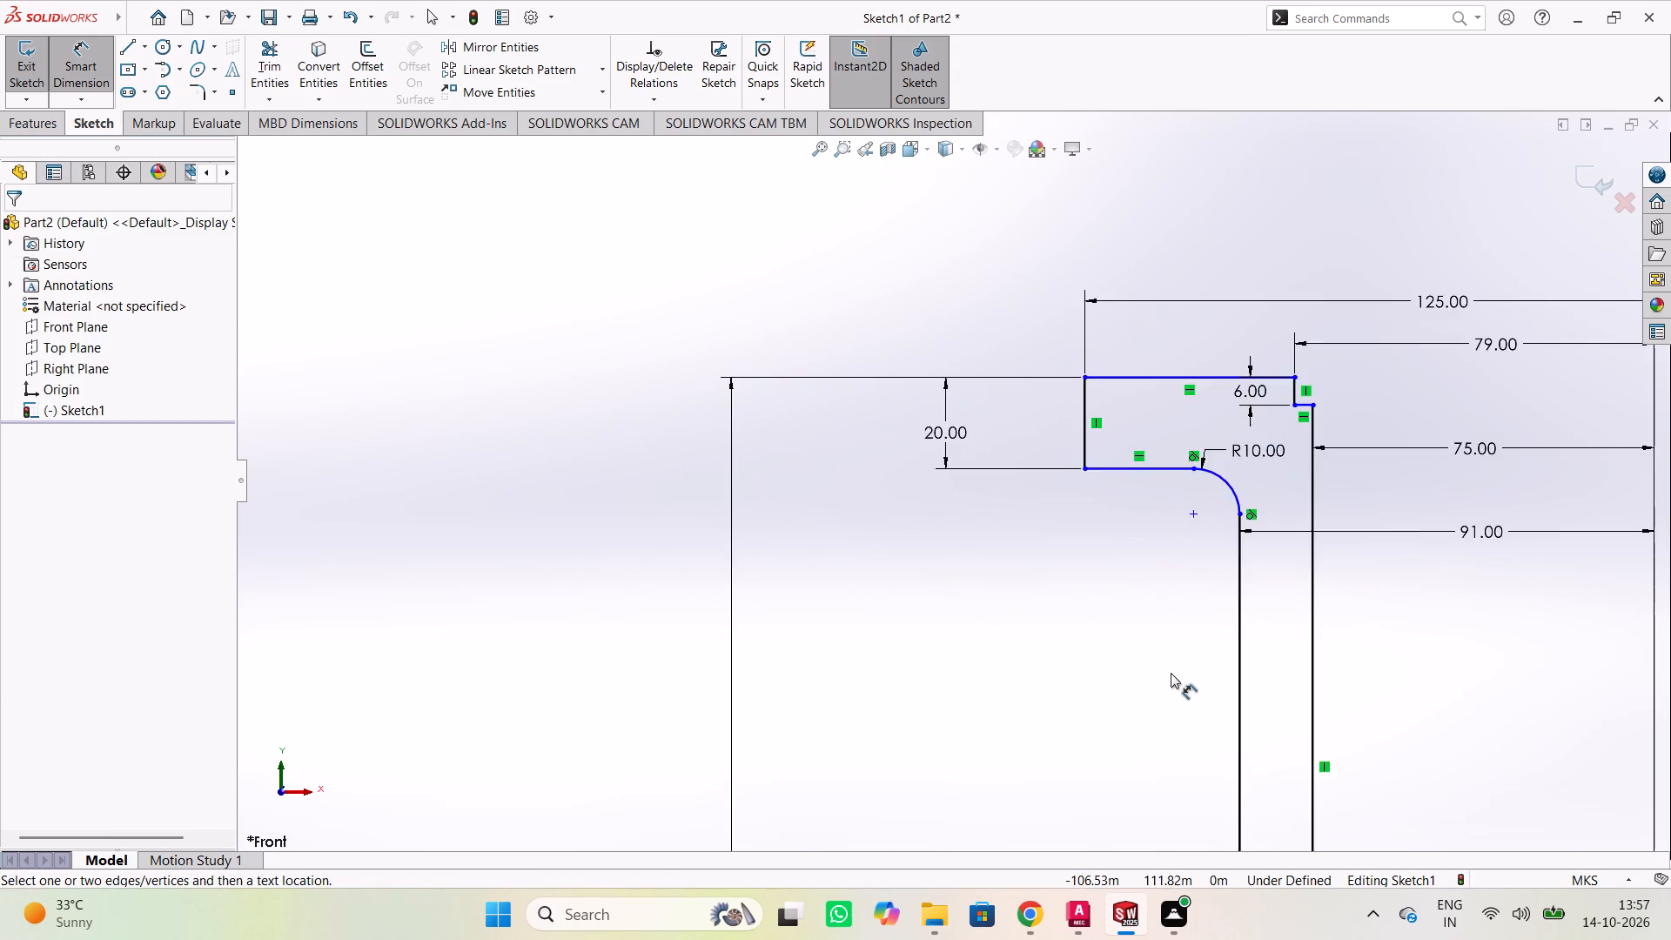
scroll(1187, 657, "down", 2)
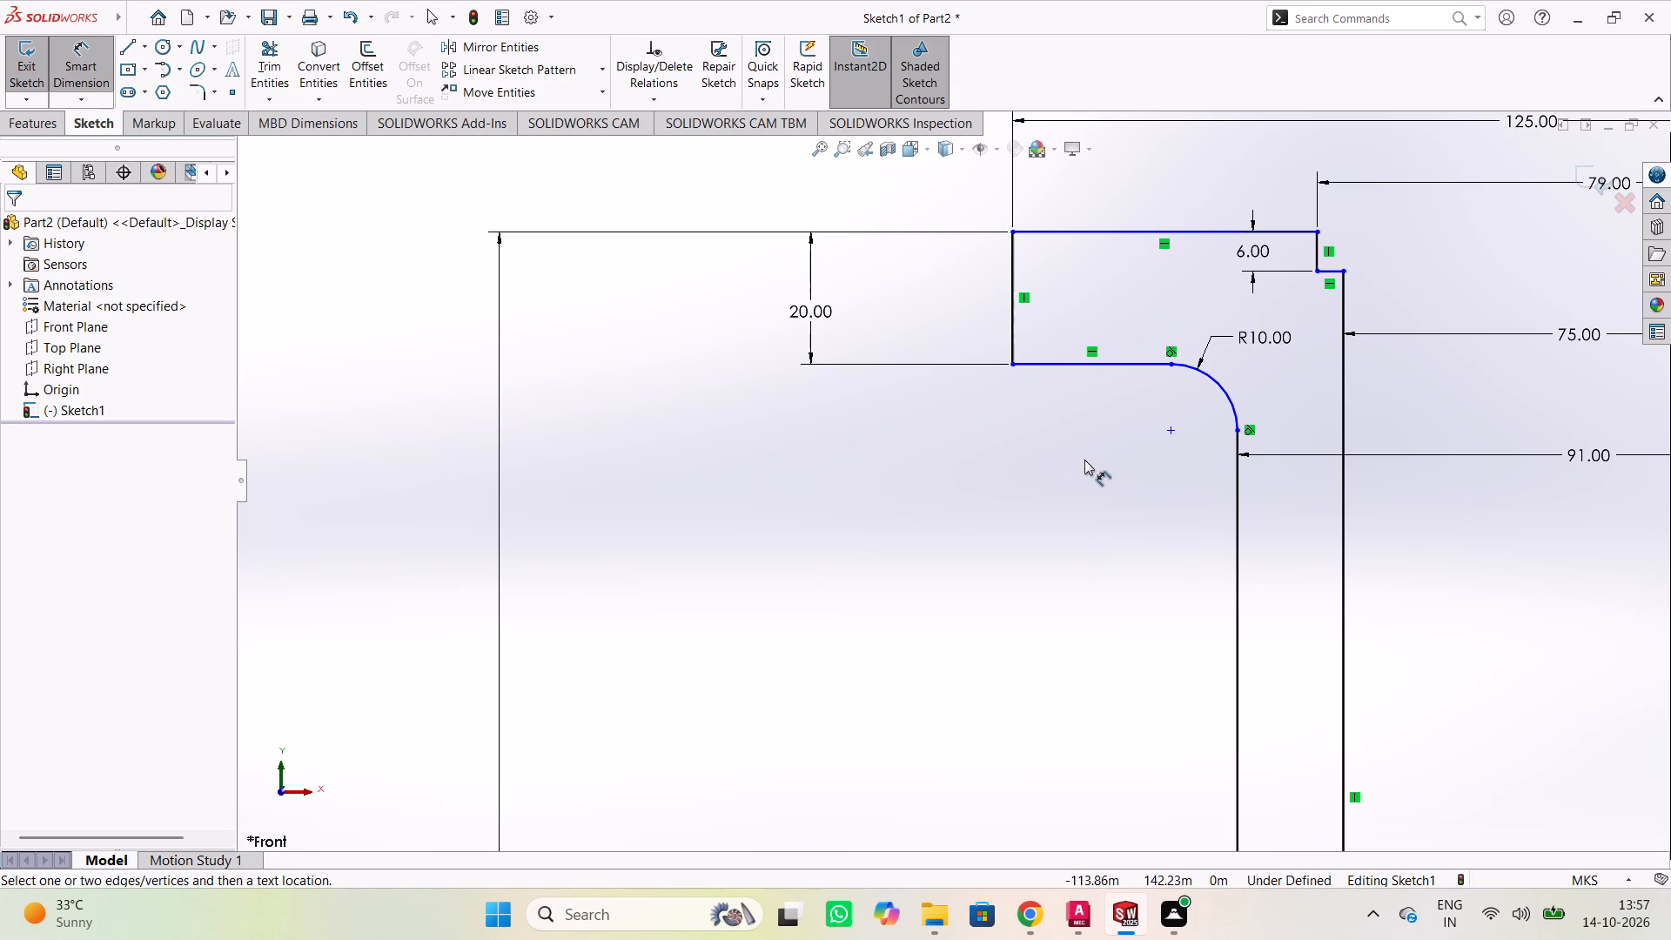
scroll(1094, 507, "up", 1)
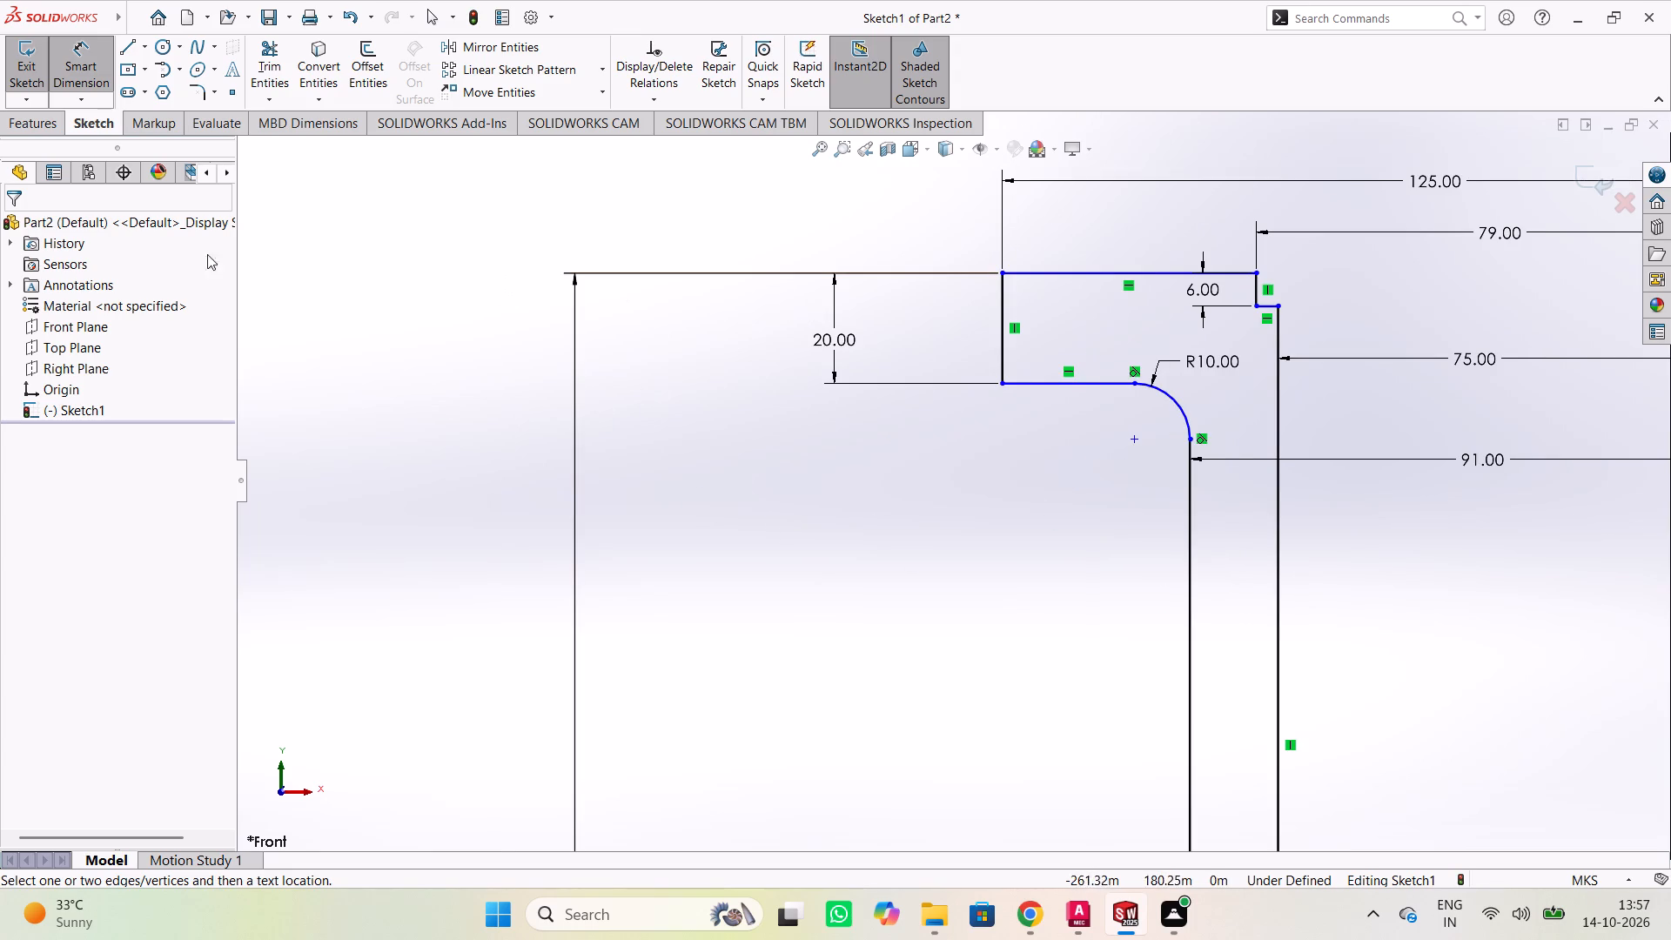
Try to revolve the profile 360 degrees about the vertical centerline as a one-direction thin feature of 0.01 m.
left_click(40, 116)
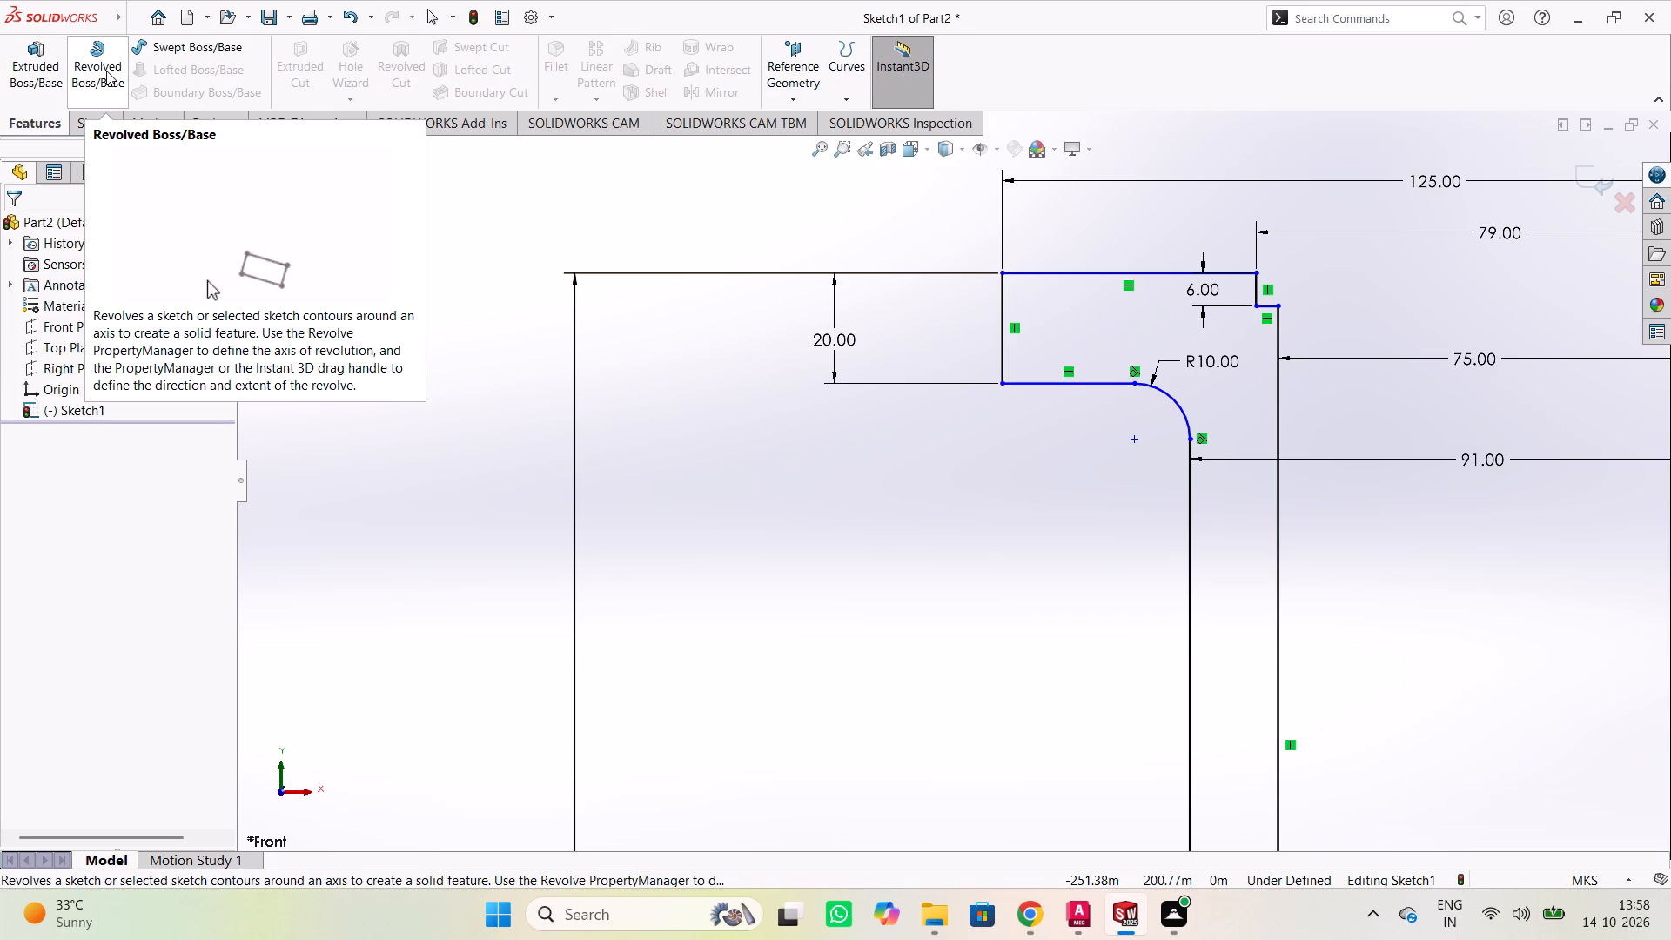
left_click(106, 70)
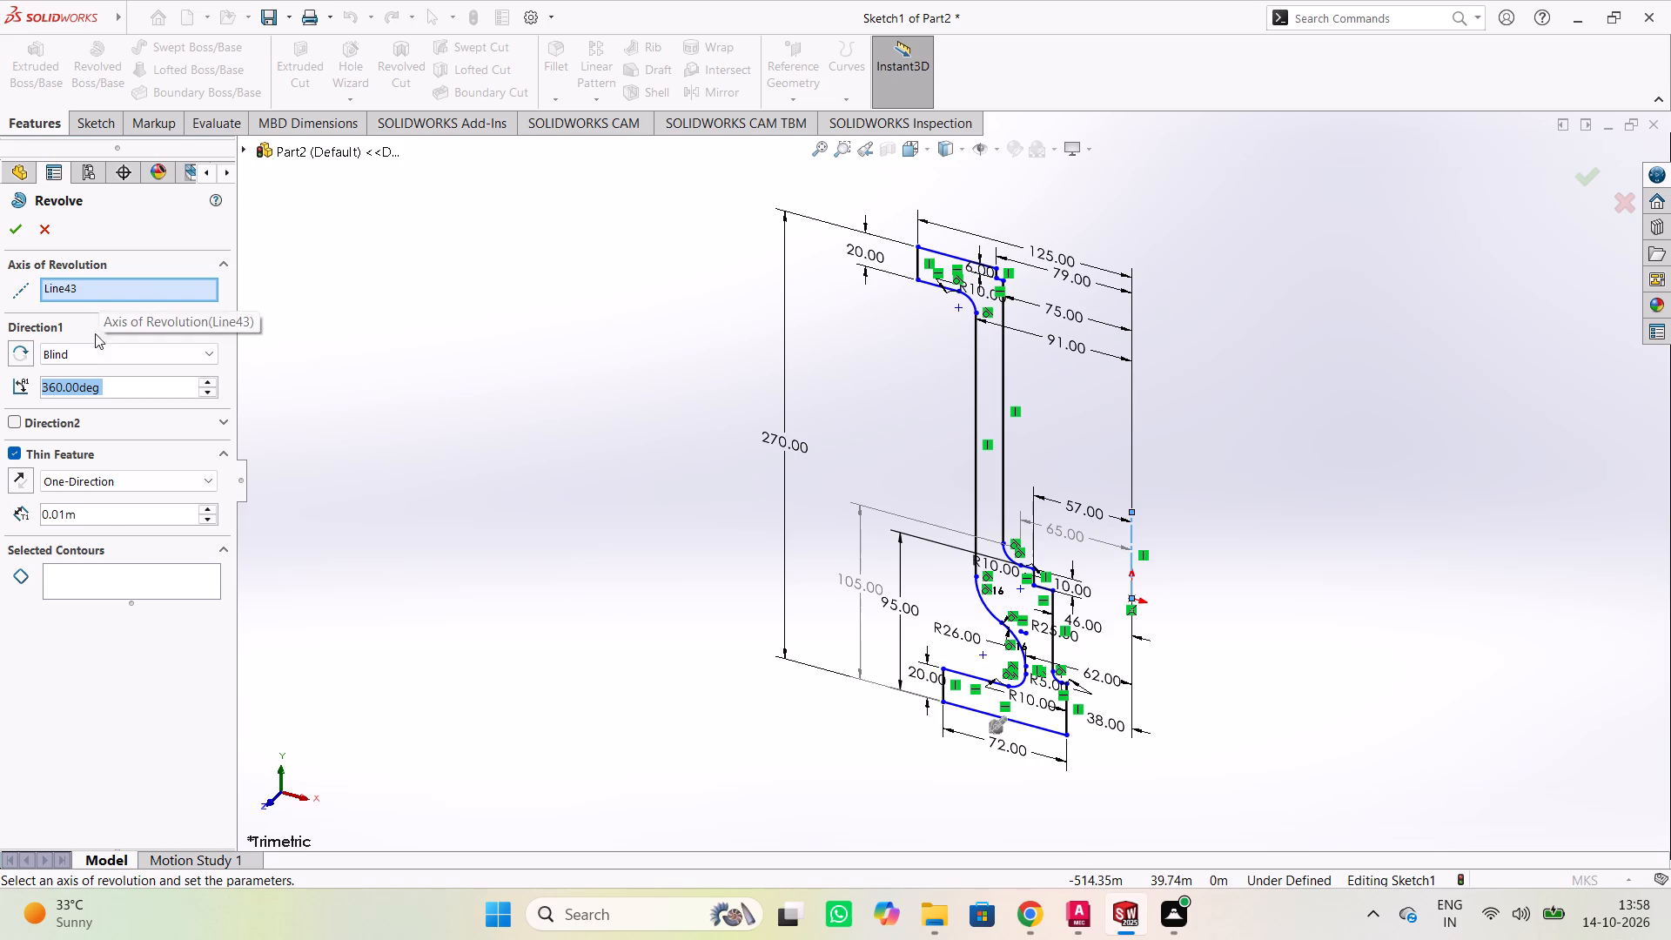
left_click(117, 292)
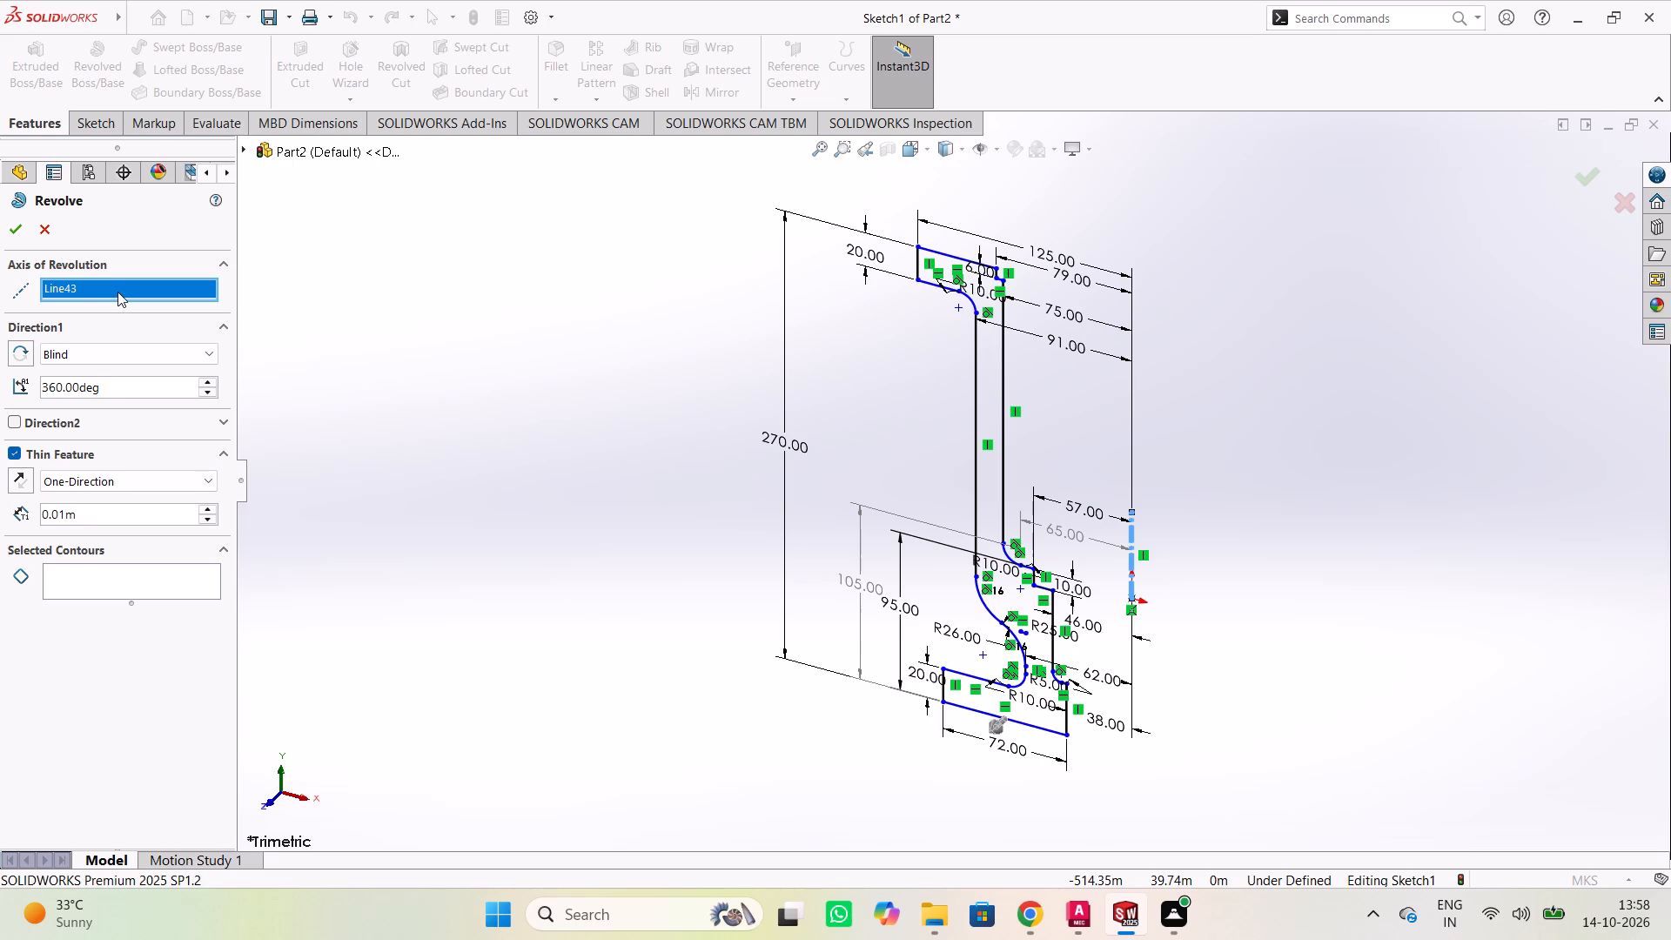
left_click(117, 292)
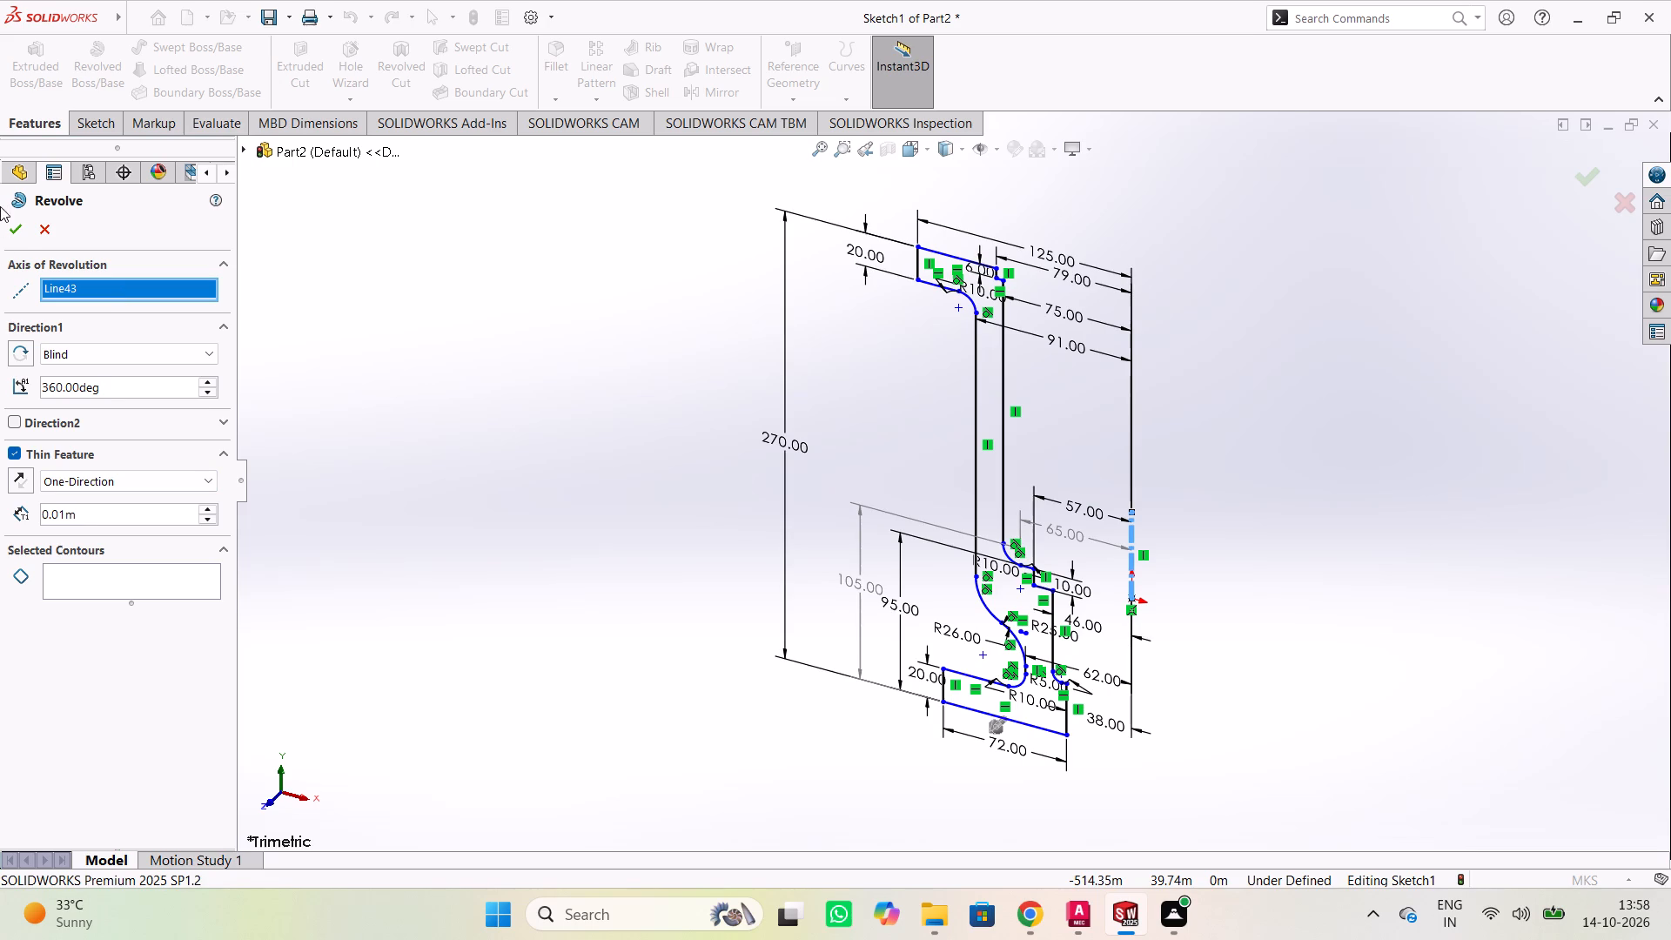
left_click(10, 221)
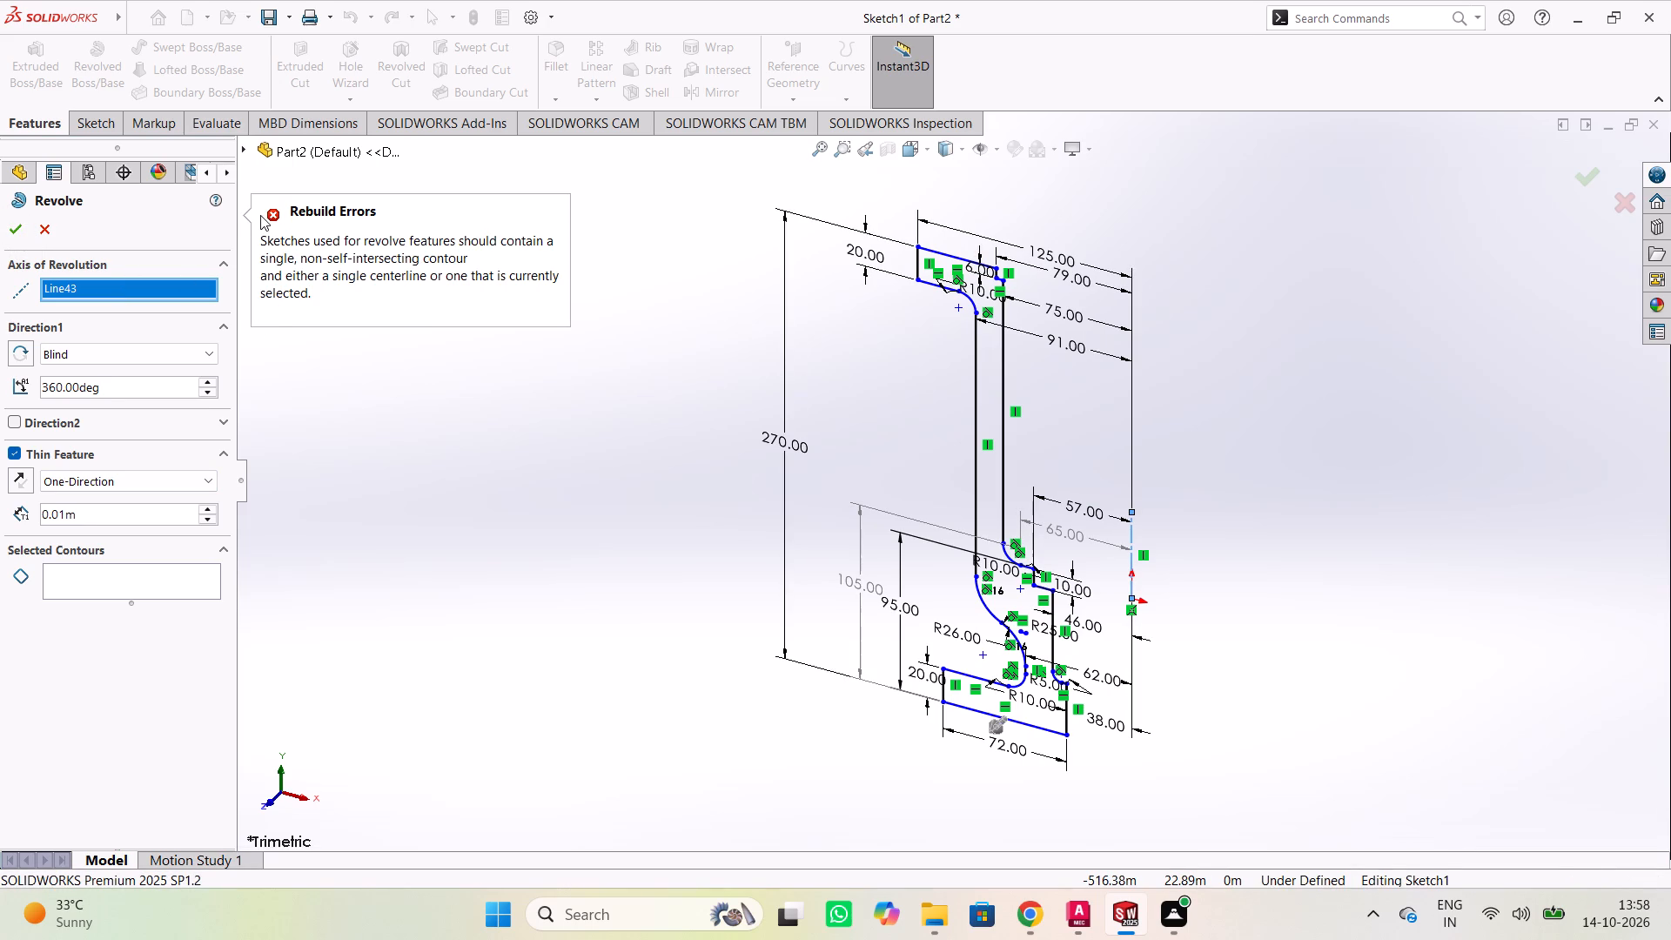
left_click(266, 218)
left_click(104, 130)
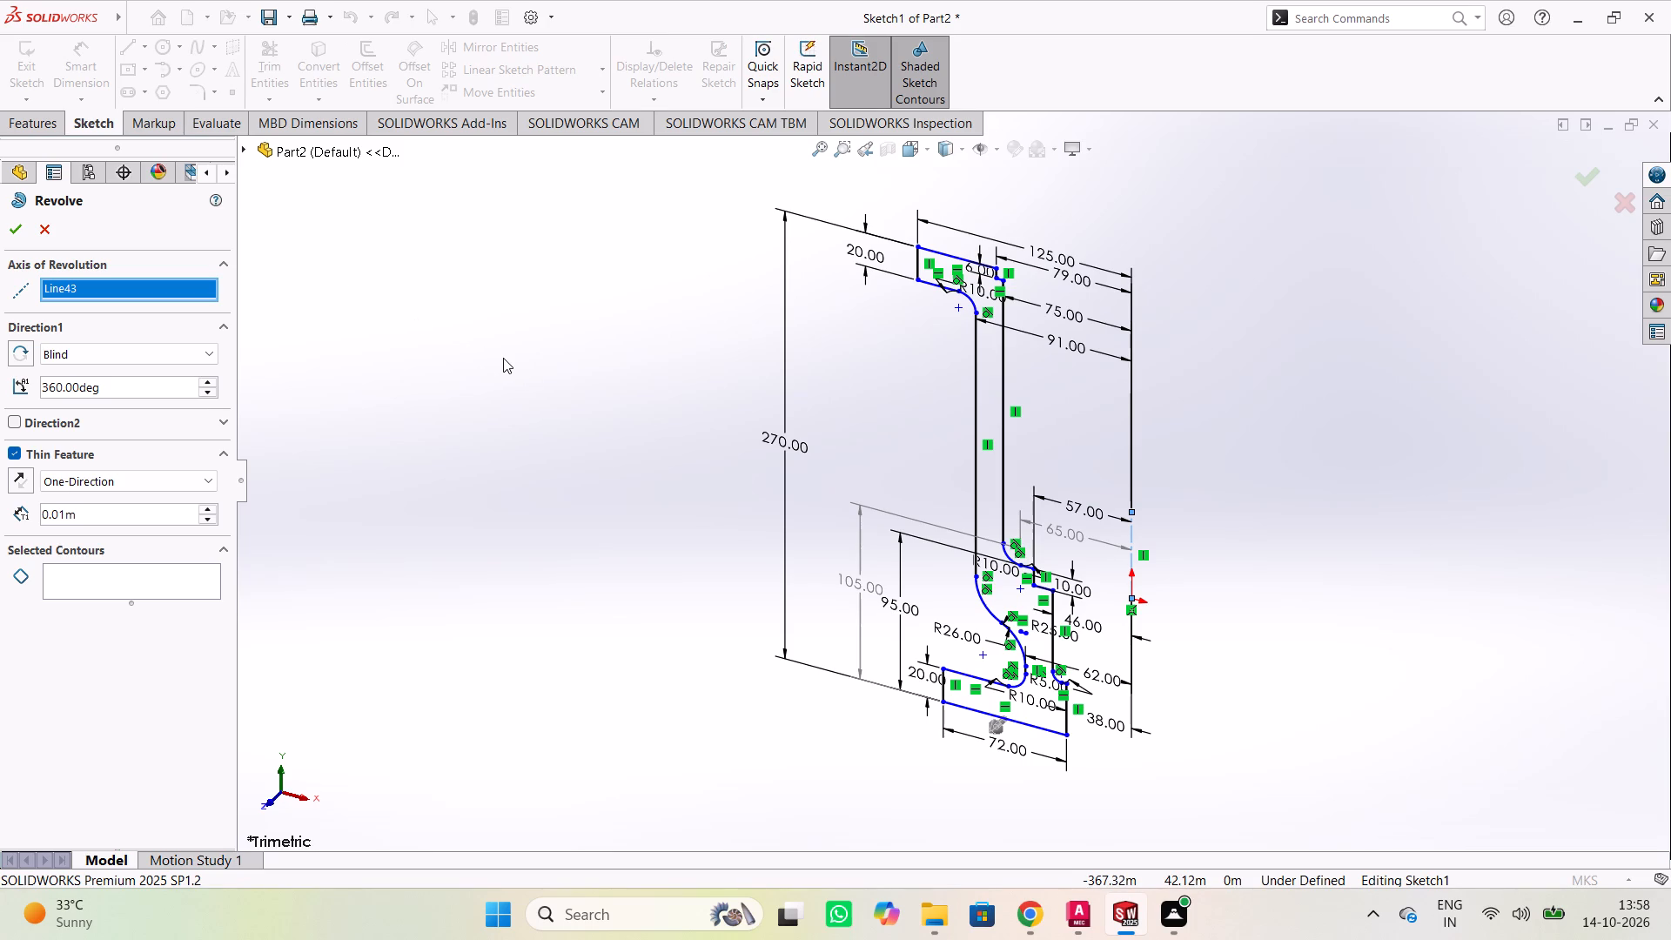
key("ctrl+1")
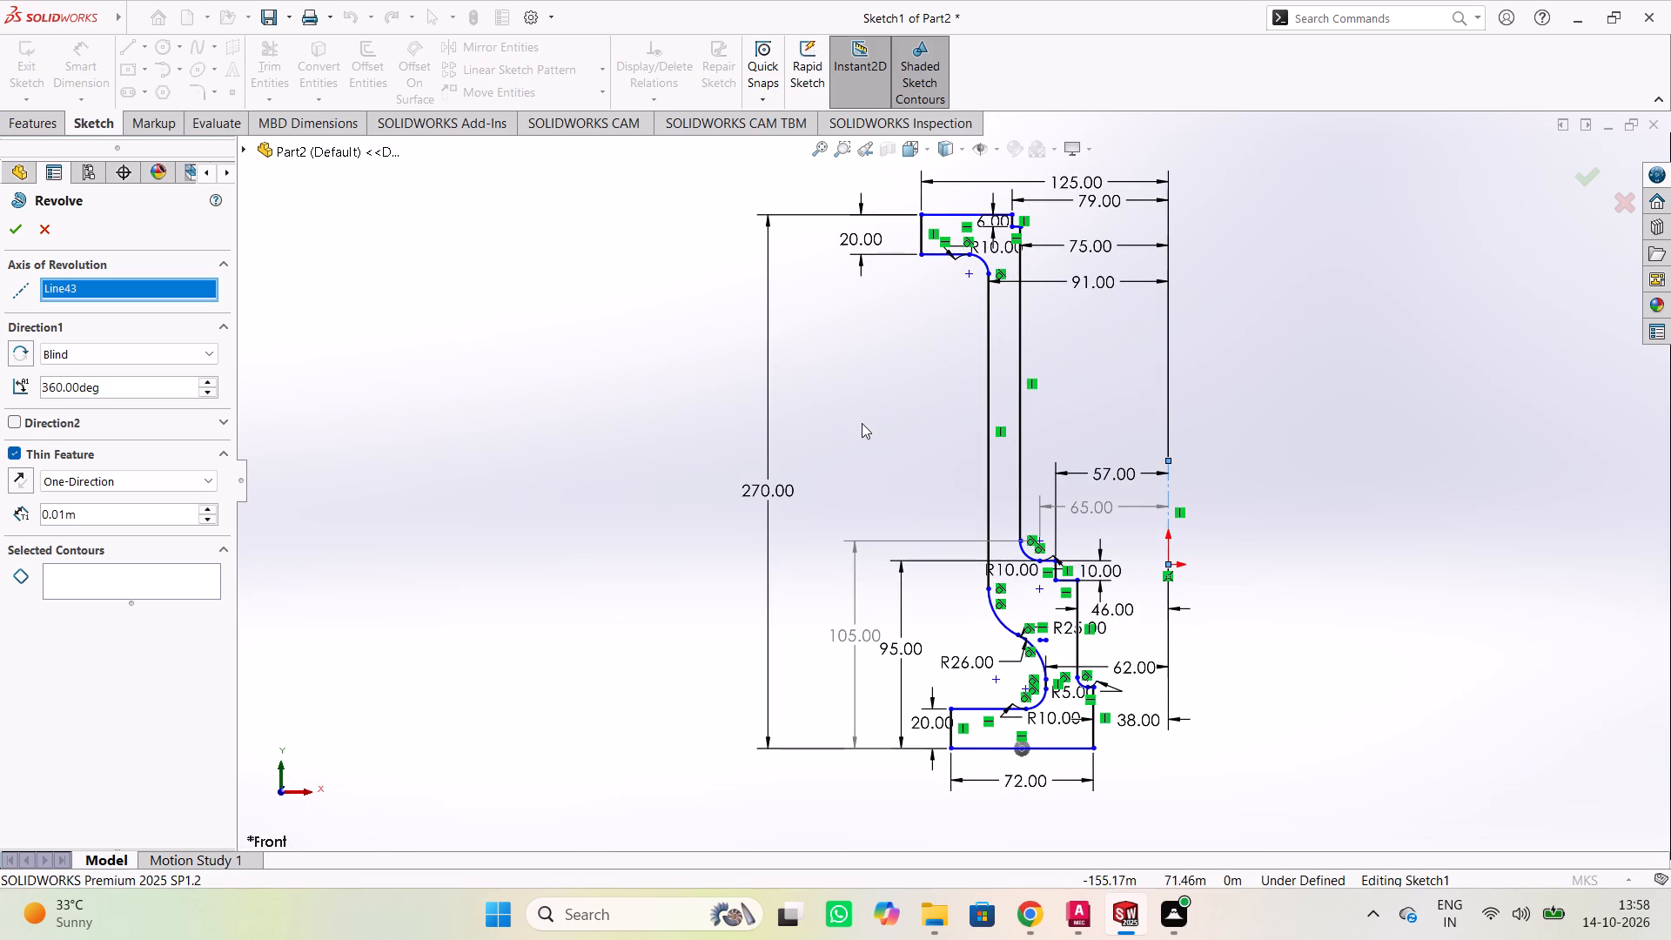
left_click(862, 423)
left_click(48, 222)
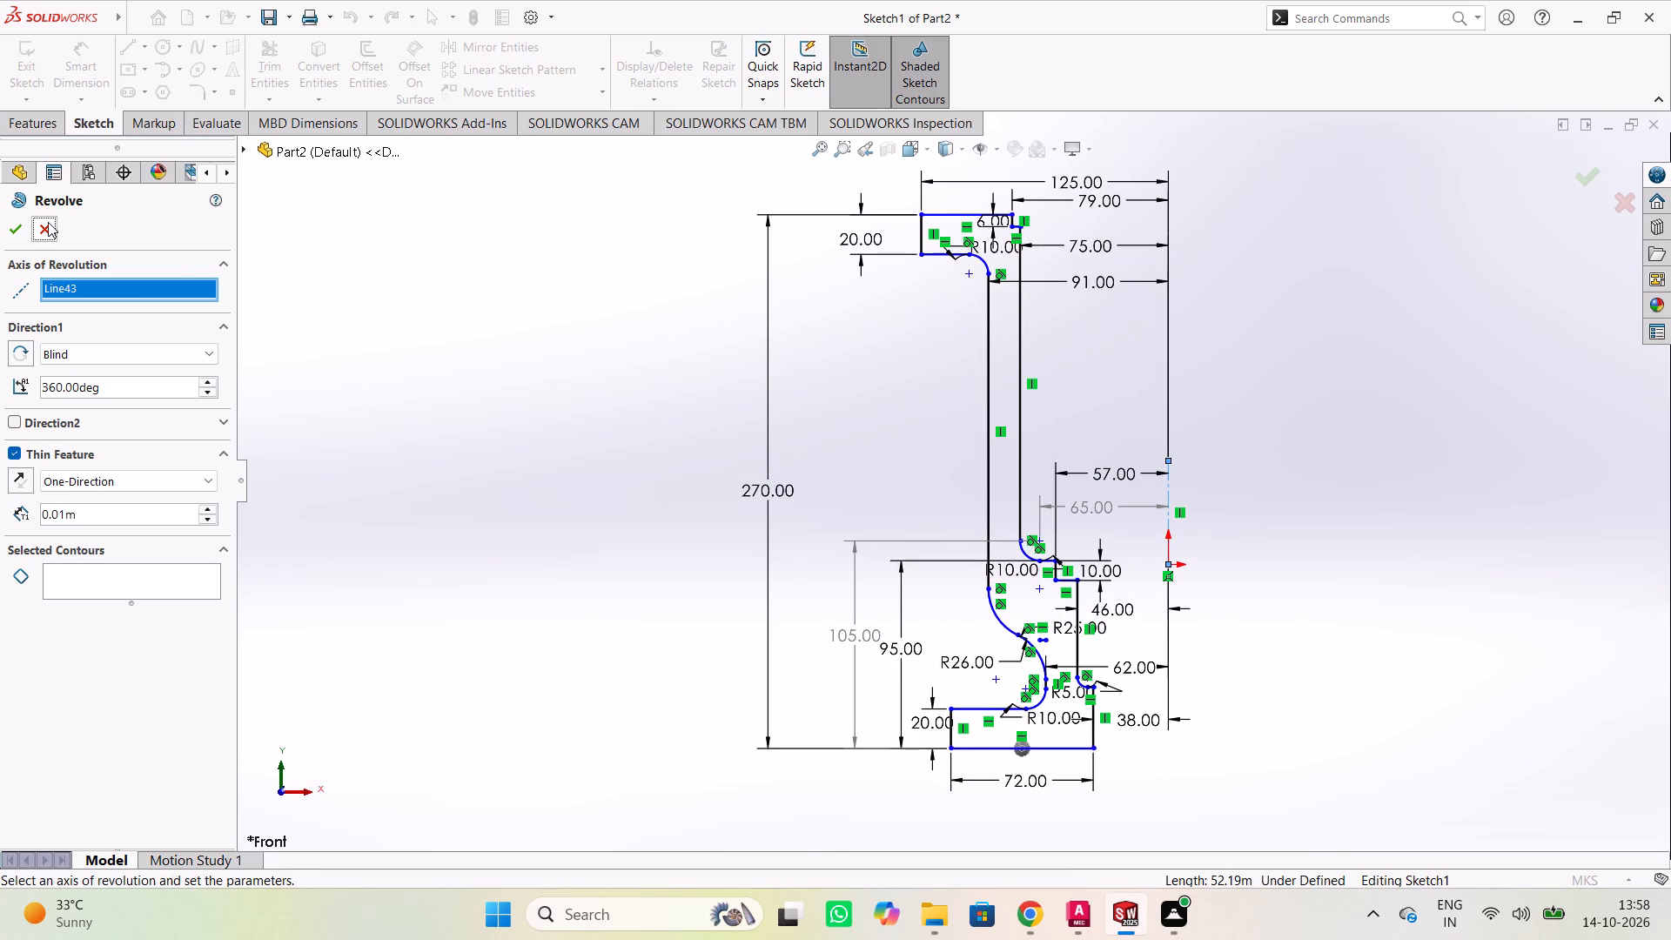
Add a vertical dimension between the origin and the bottom flange's lower edge.
left_click(77, 65)
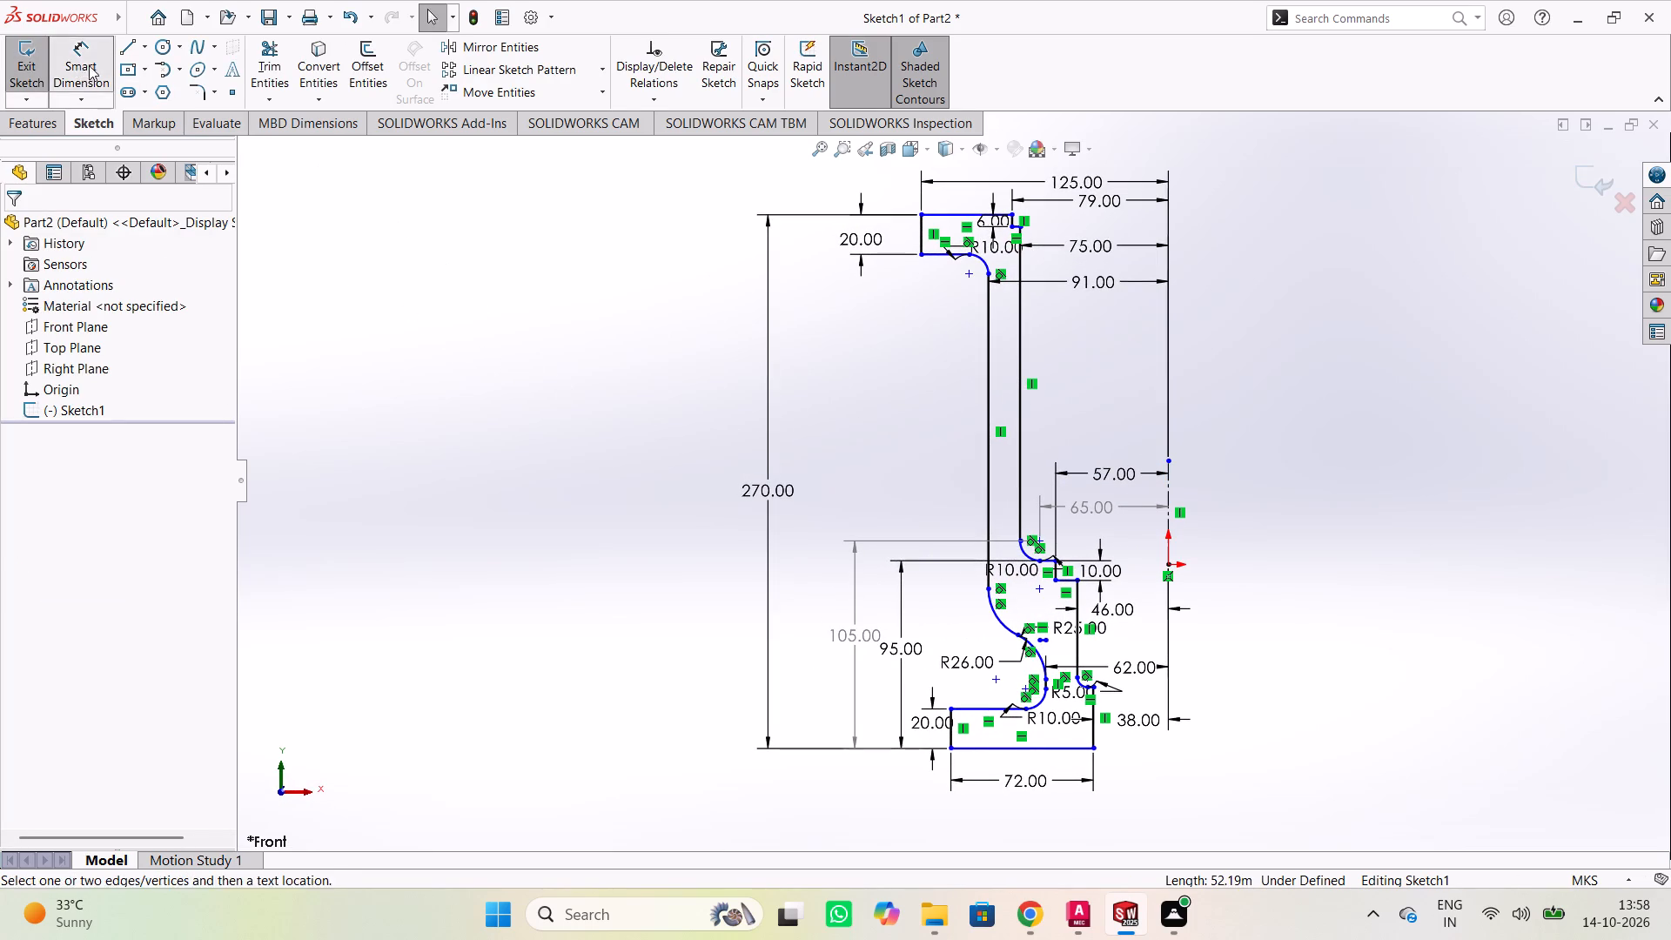
scroll(912, 322, "down", 1)
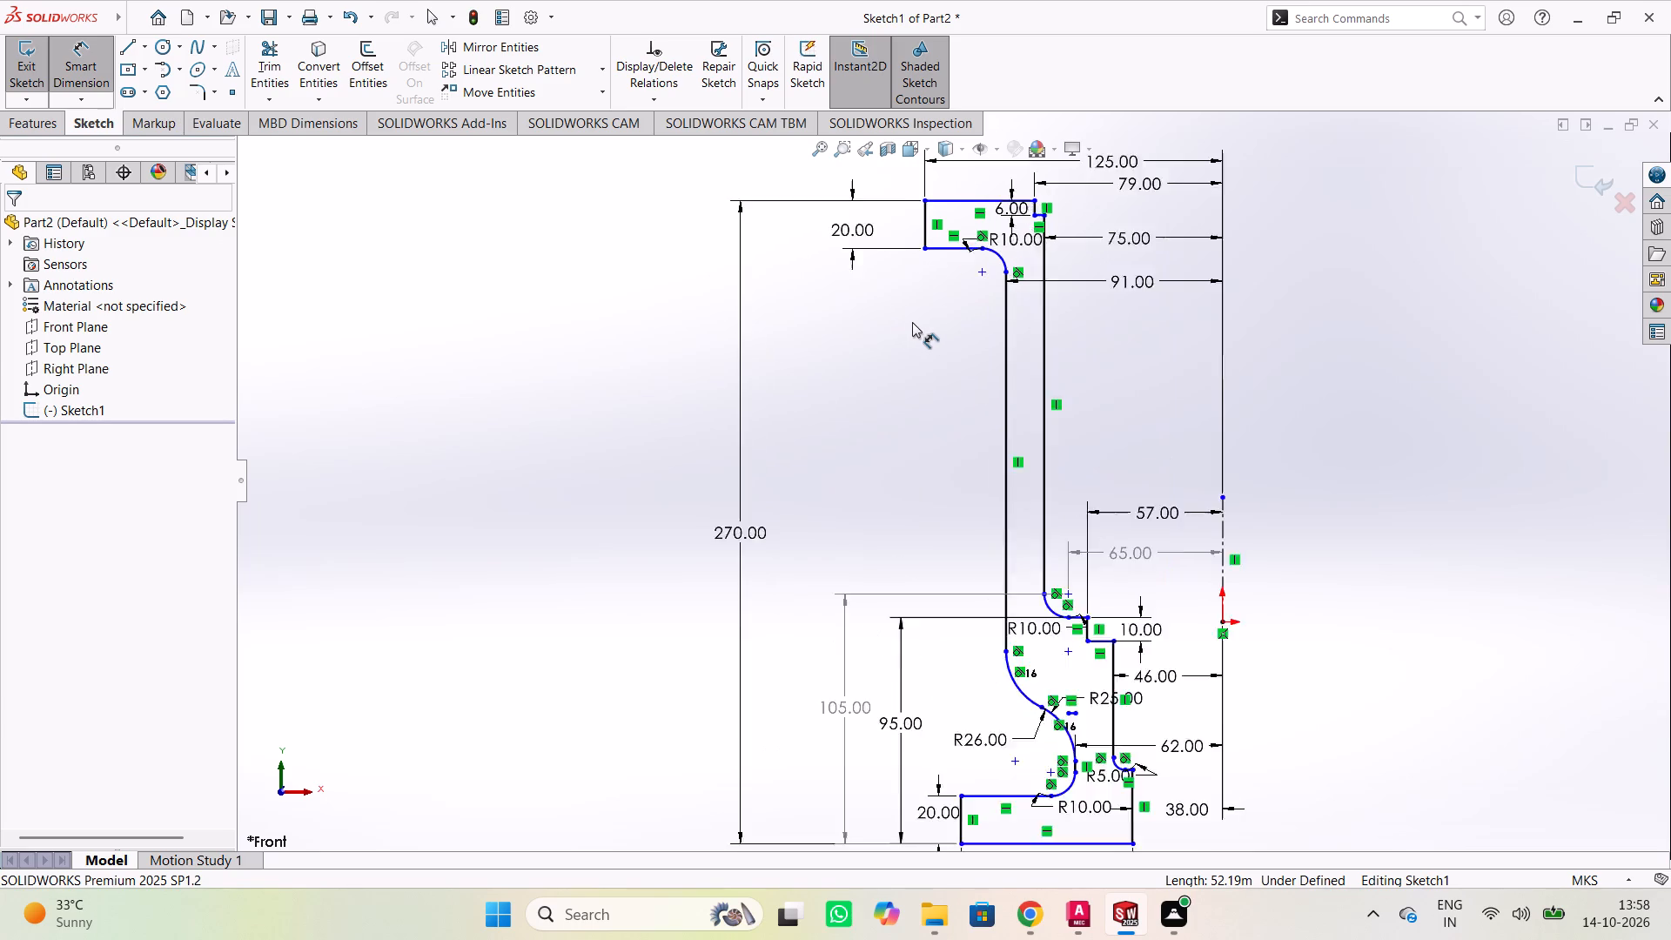
scroll(912, 322, "down", 1)
scroll(912, 322, "up", 1)
scroll(924, 426, "up", 1)
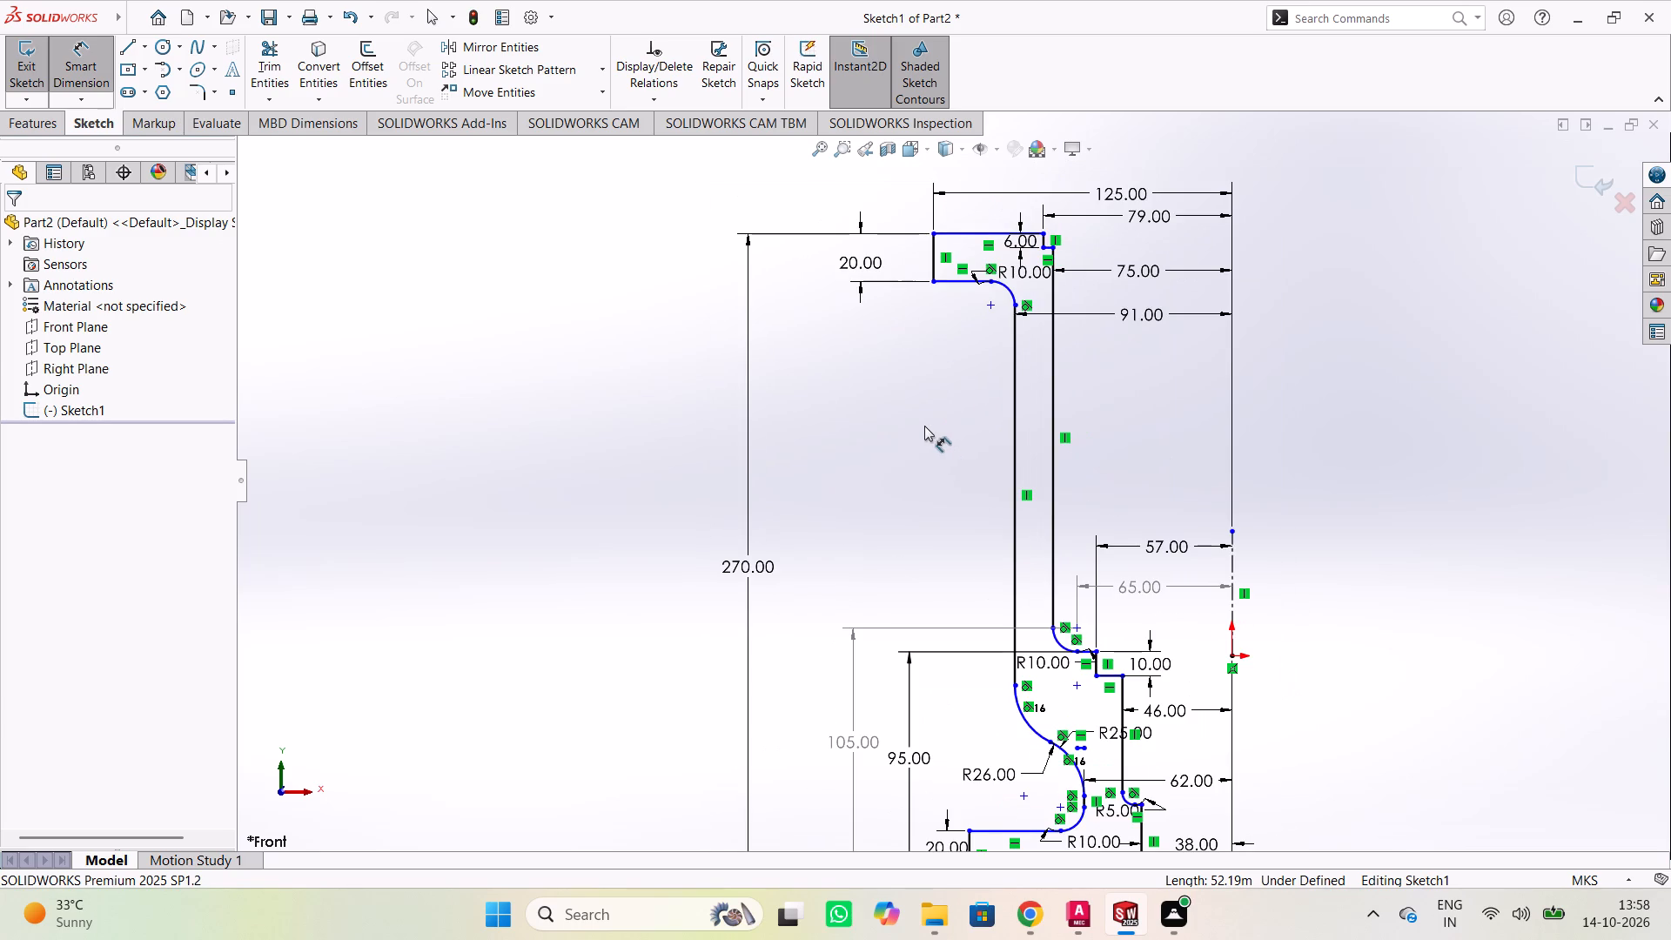
scroll(924, 426, "up", 1)
scroll(925, 423, "down", 2)
scroll(964, 501, "up", 2)
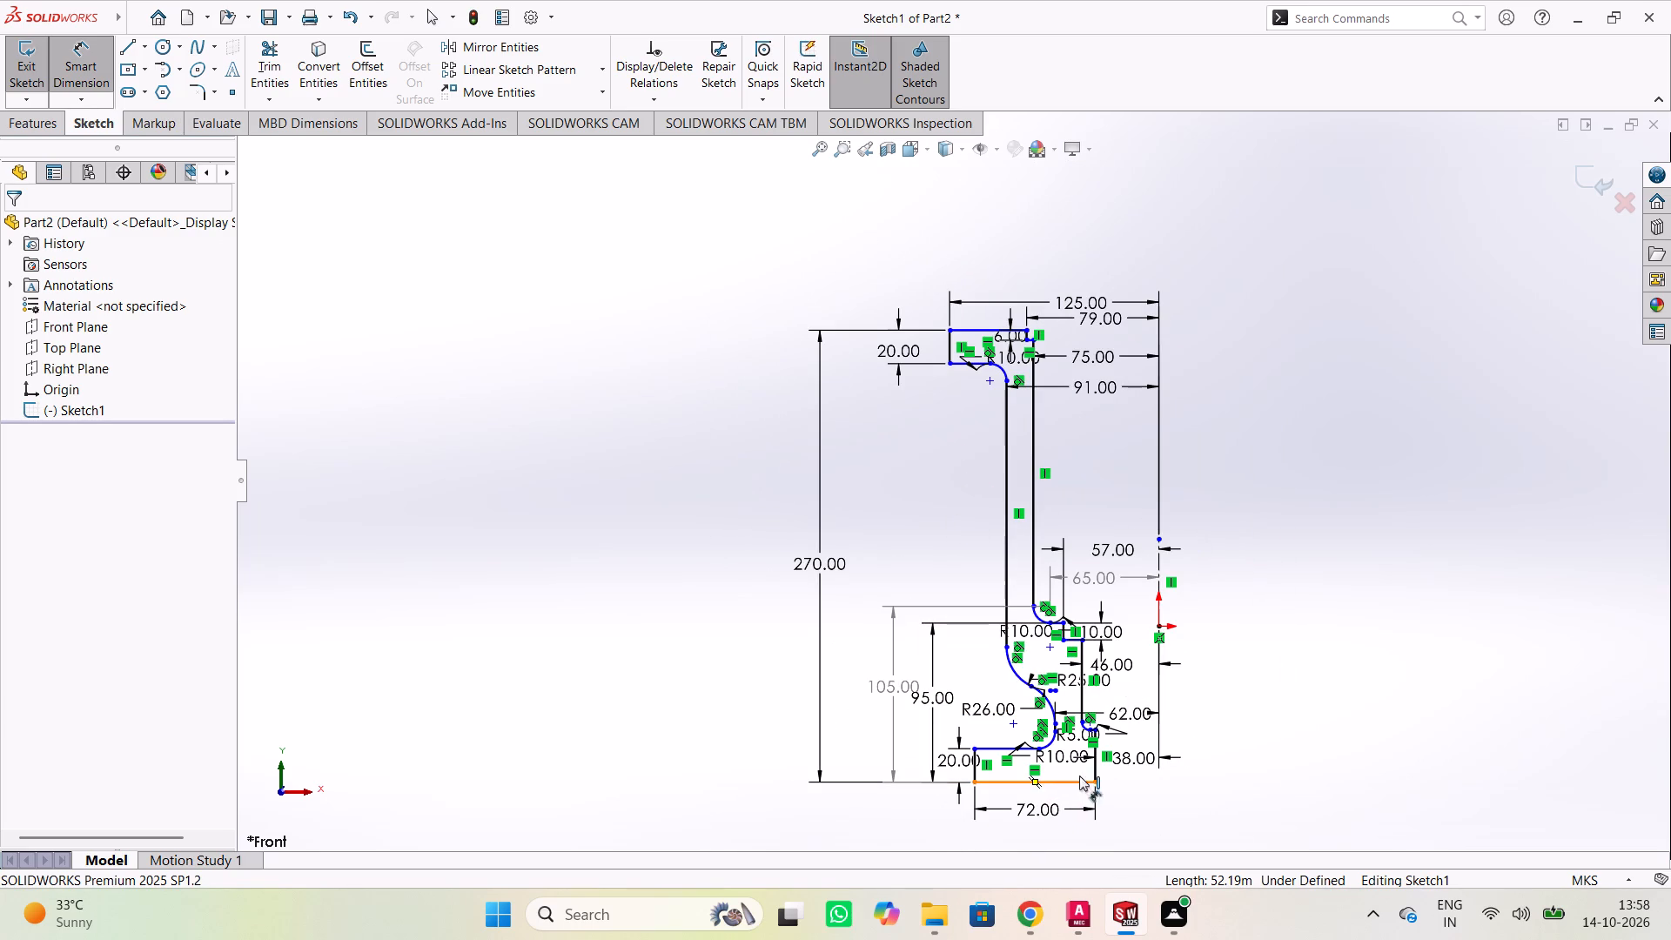
scroll(1124, 774, "down", 4)
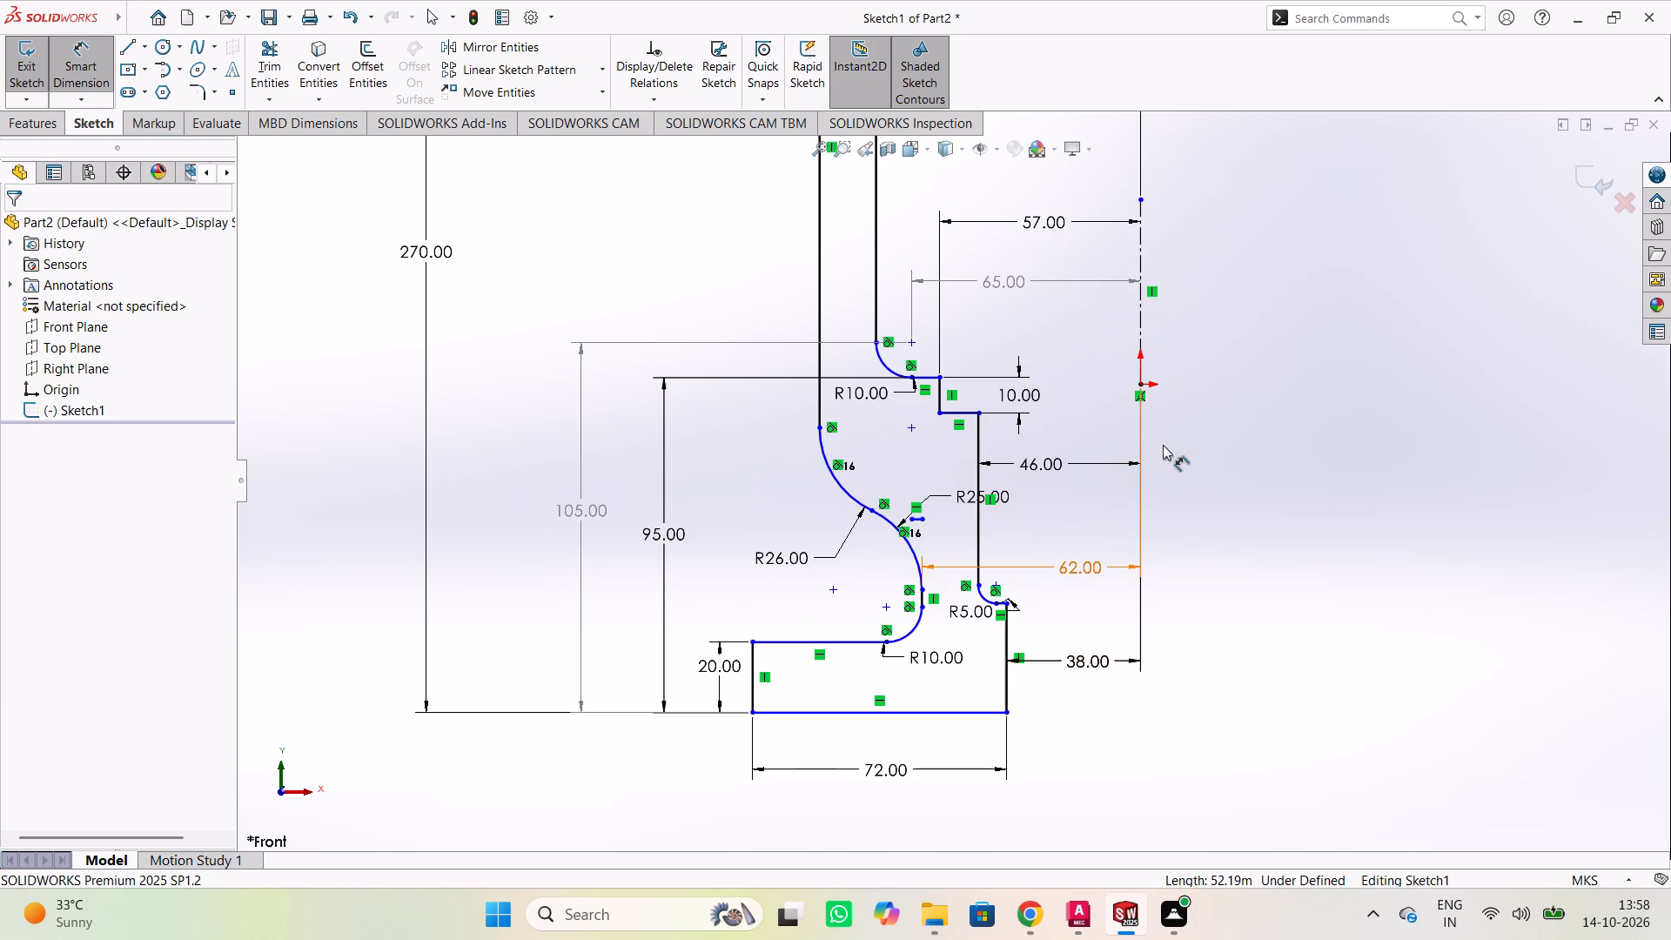
left_click(1142, 386)
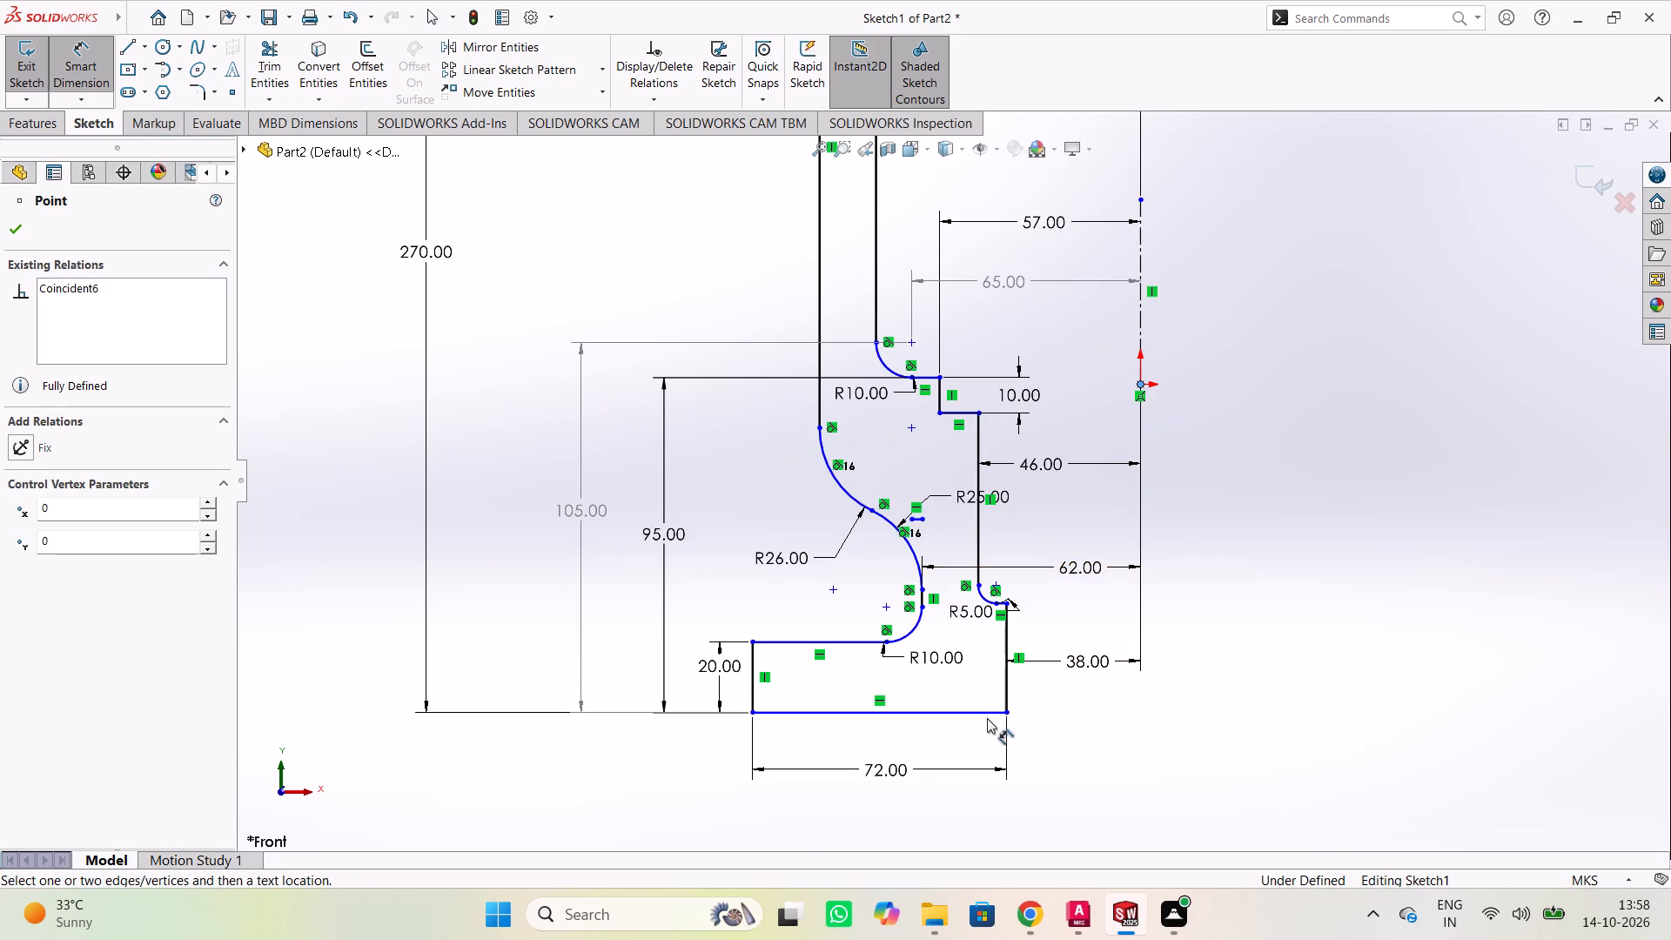
left_click(987, 711)
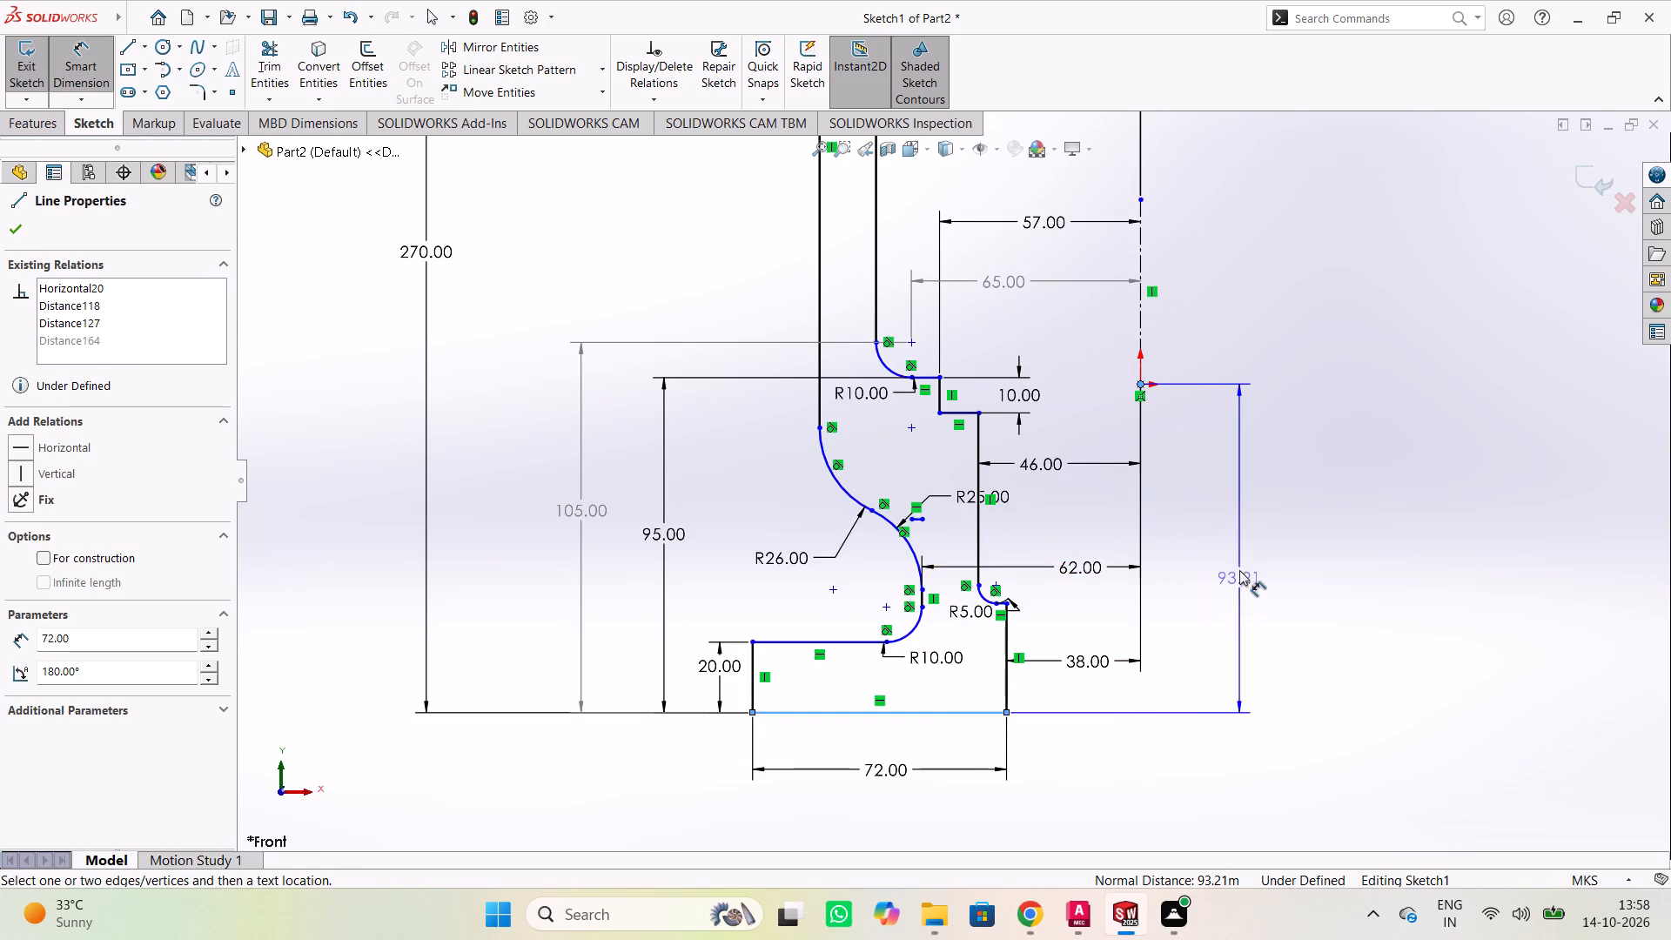
left_click(1239, 570)
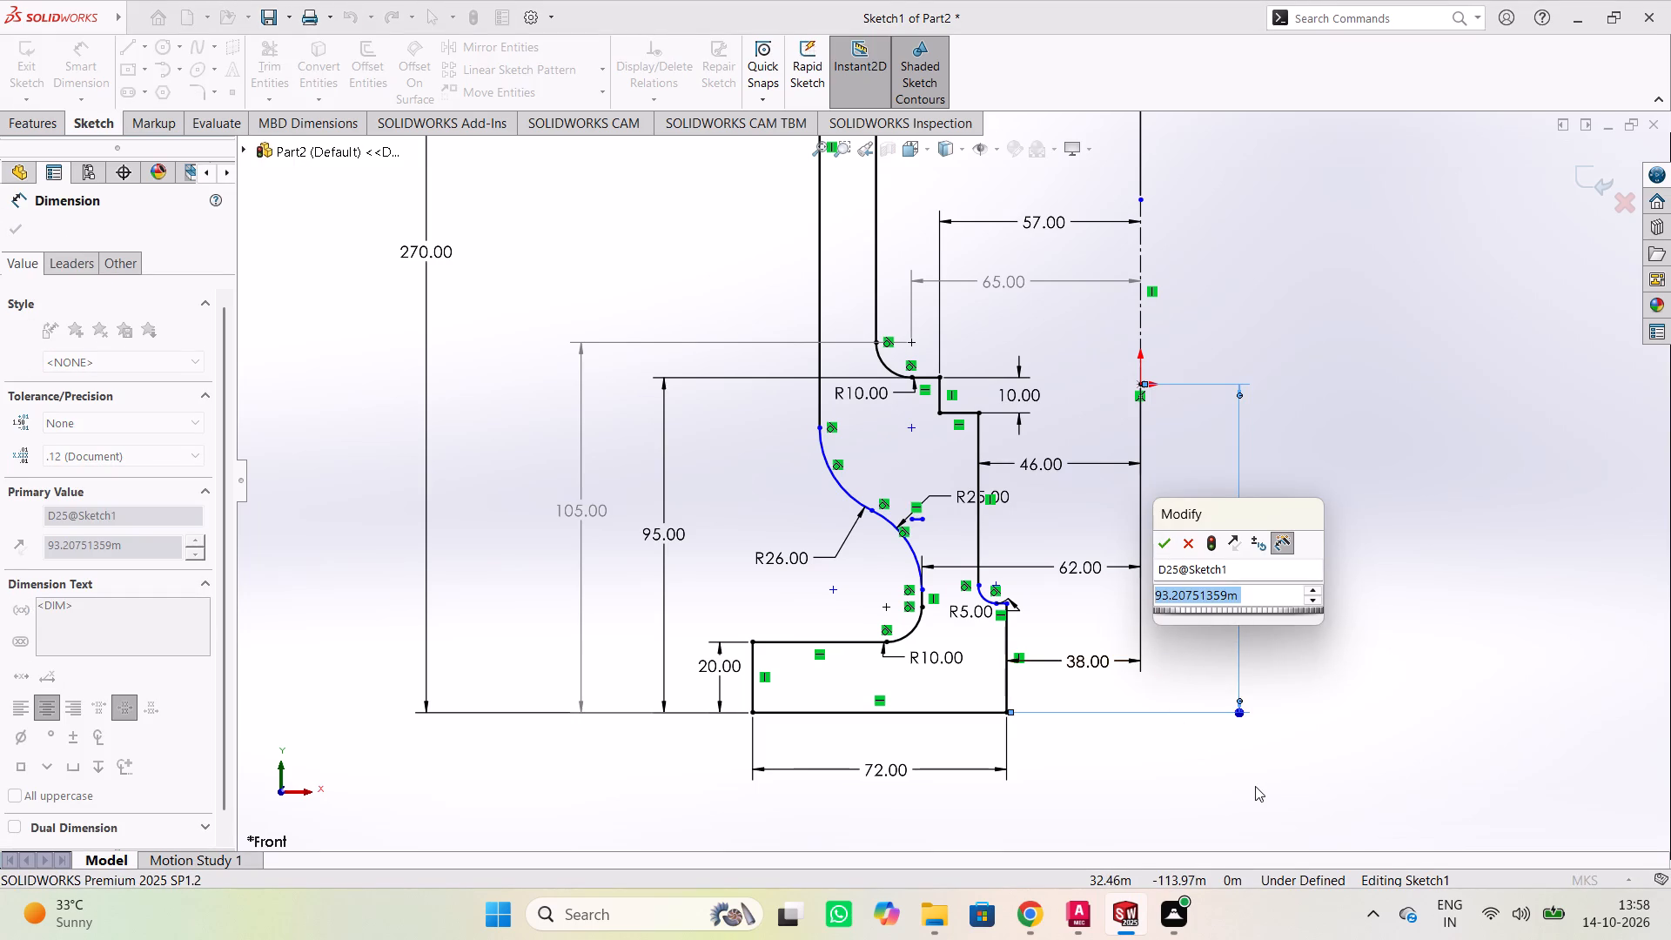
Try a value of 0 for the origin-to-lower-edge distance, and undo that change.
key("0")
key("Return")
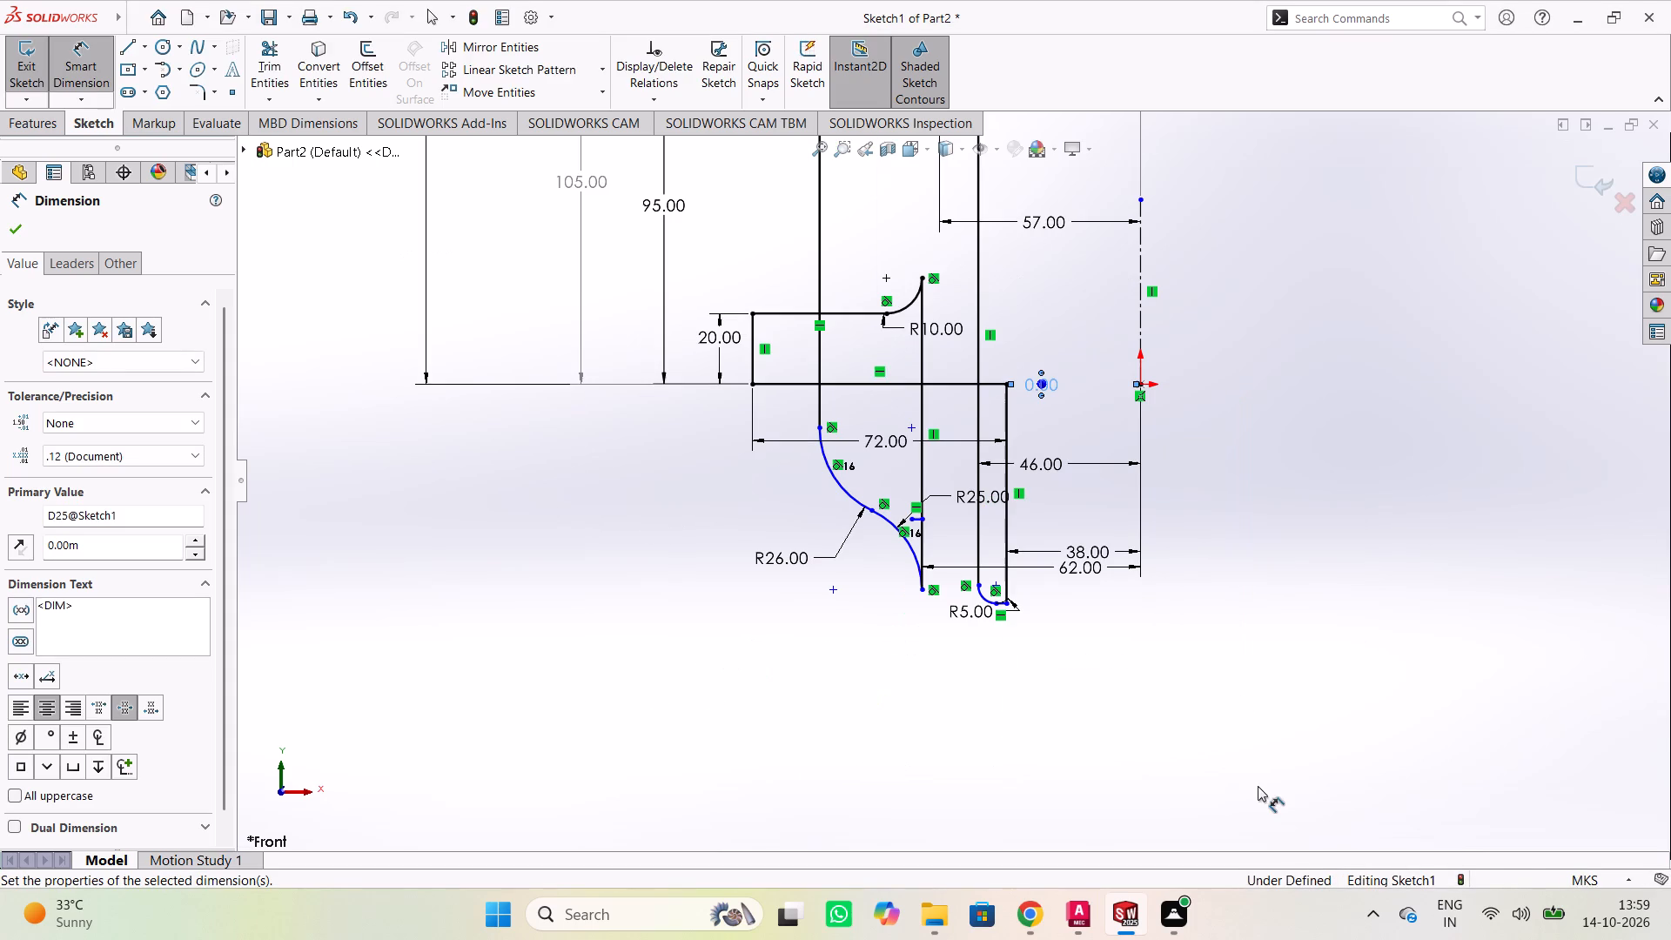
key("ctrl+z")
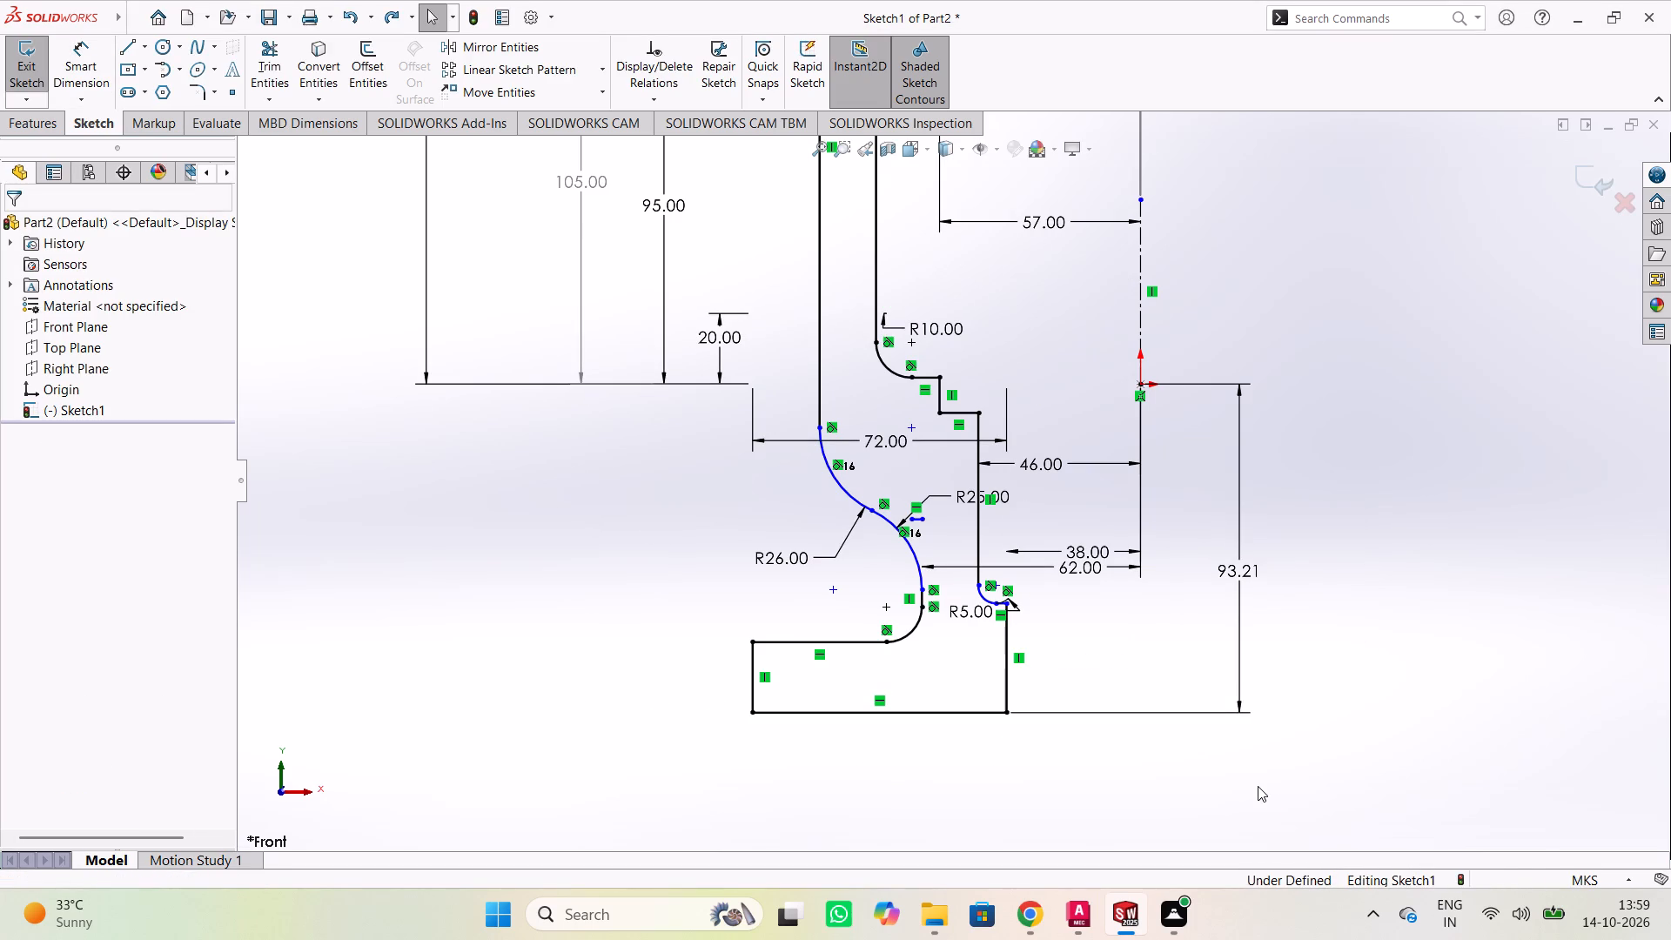
Examine the lower part of the profile and its dimensions relative to the origin.
left_click(1328, 651)
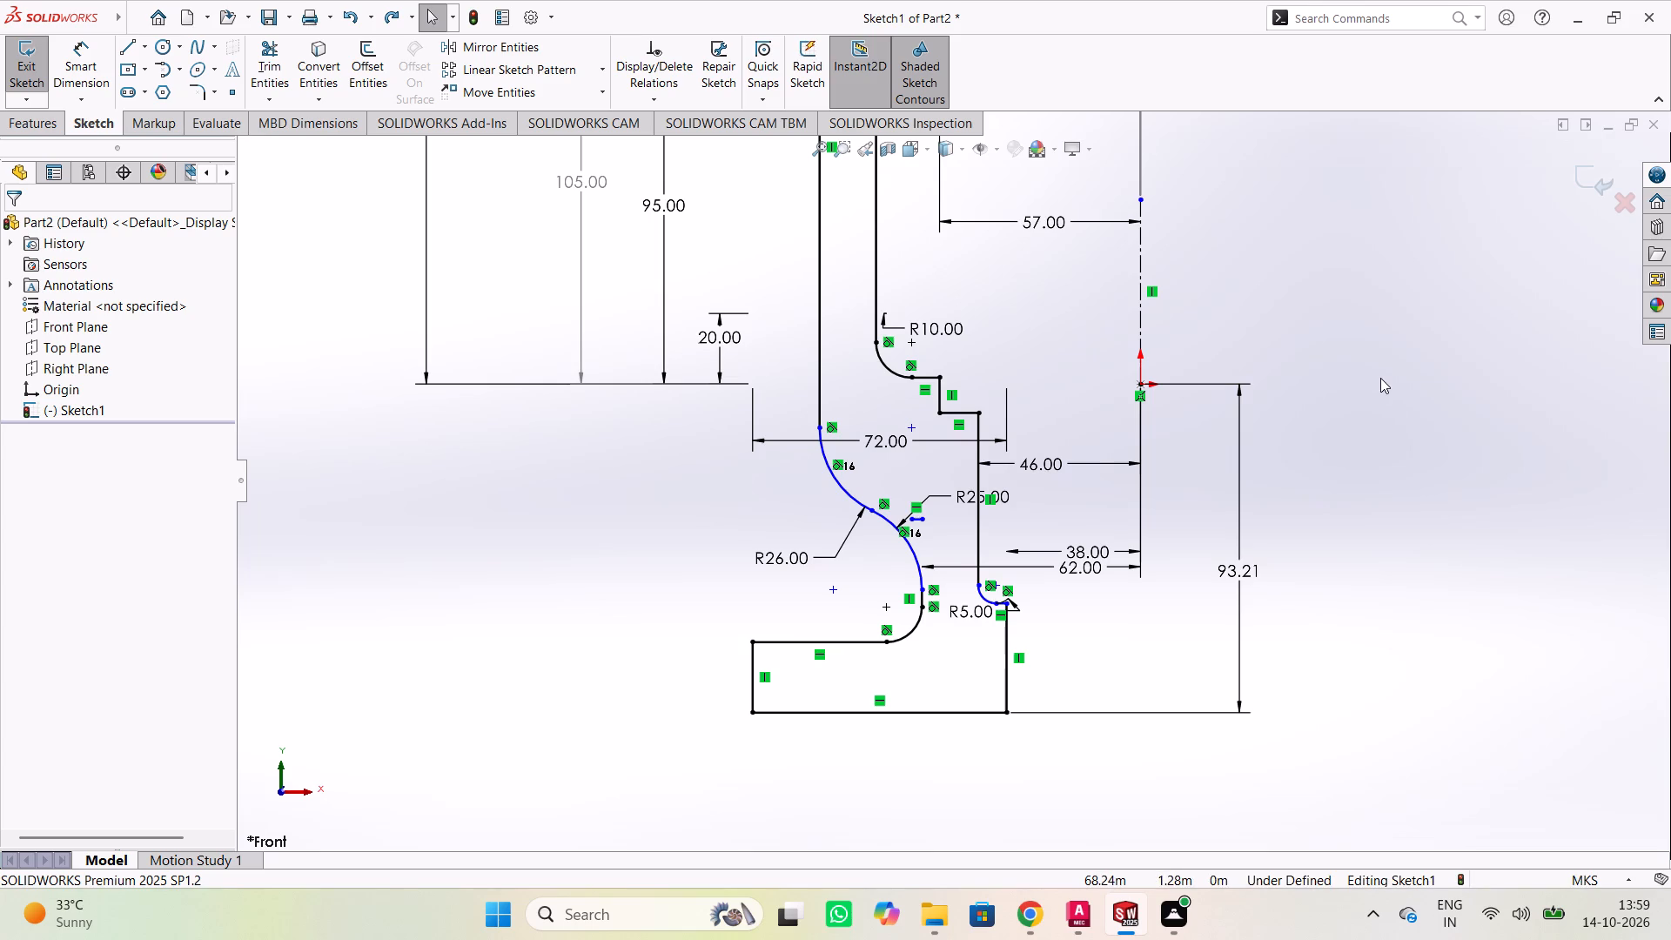
scroll(1377, 375, "up", 1)
scroll(1366, 368, "down", 1)
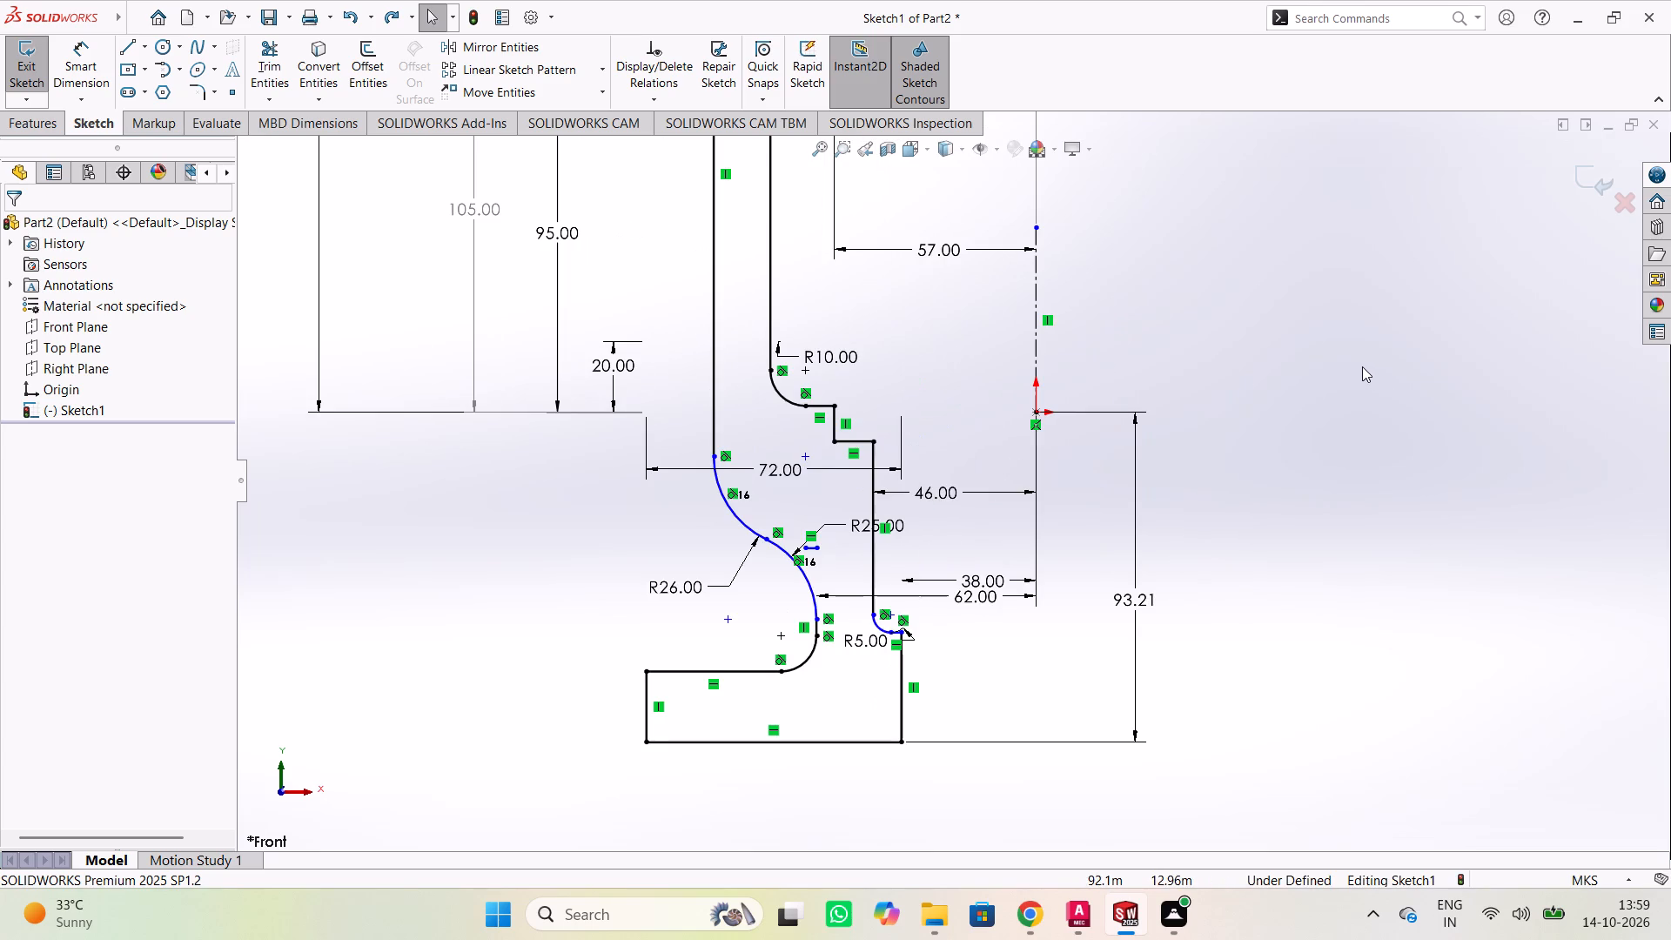
left_click(1305, 470)
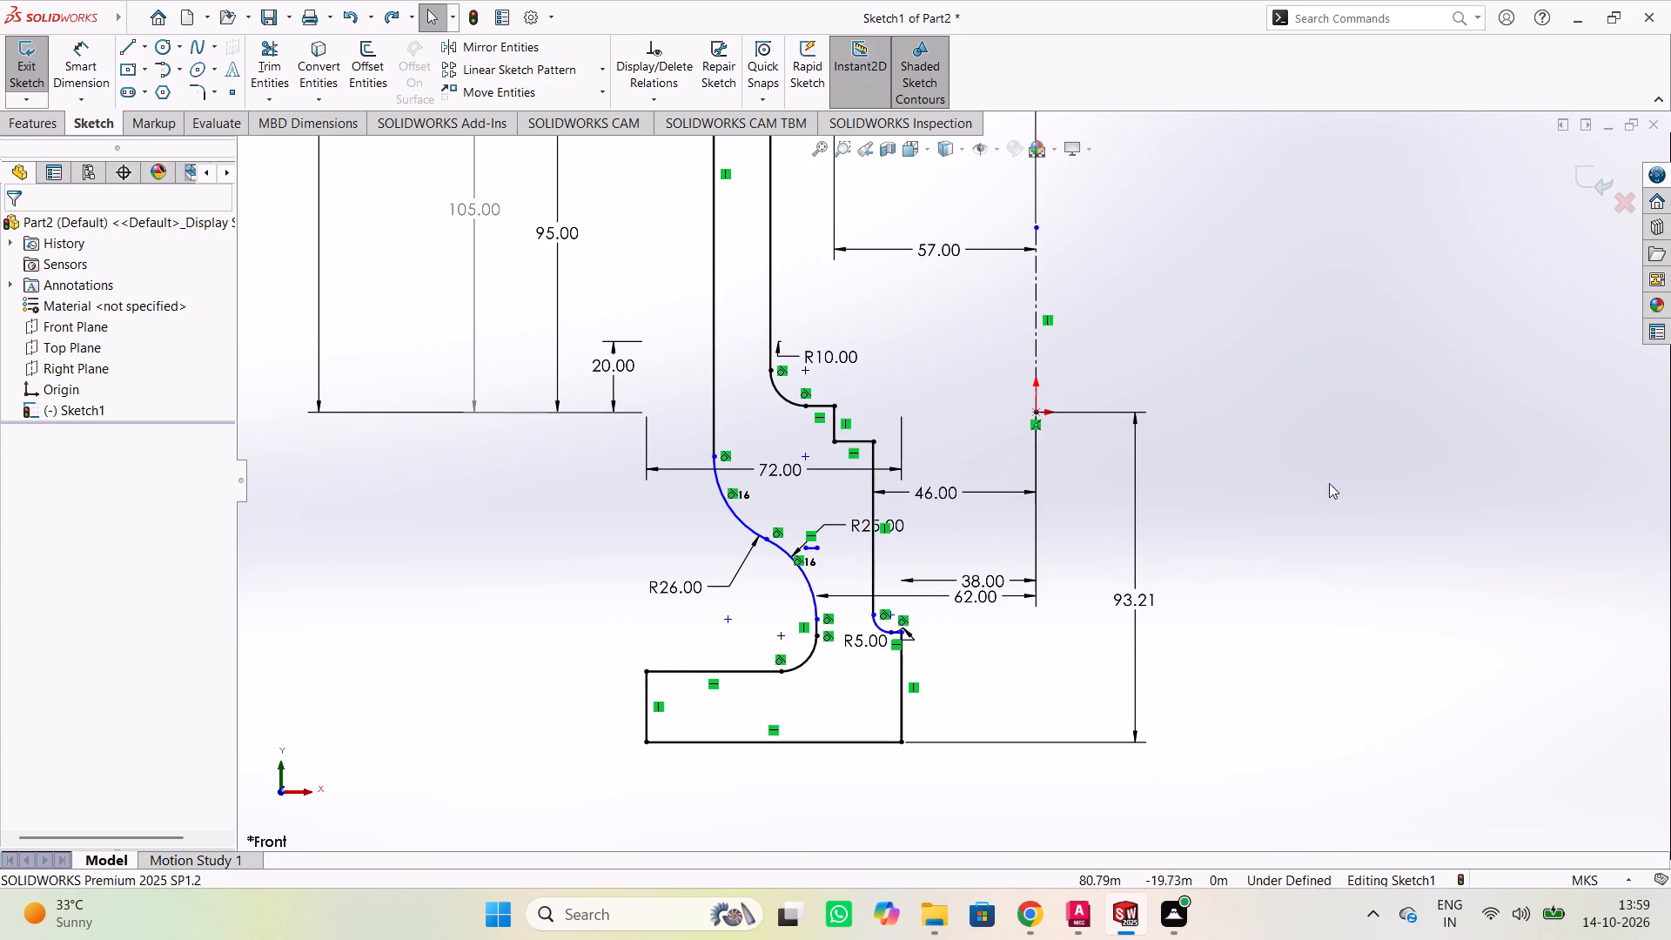
scroll(1297, 435, "up", 3)
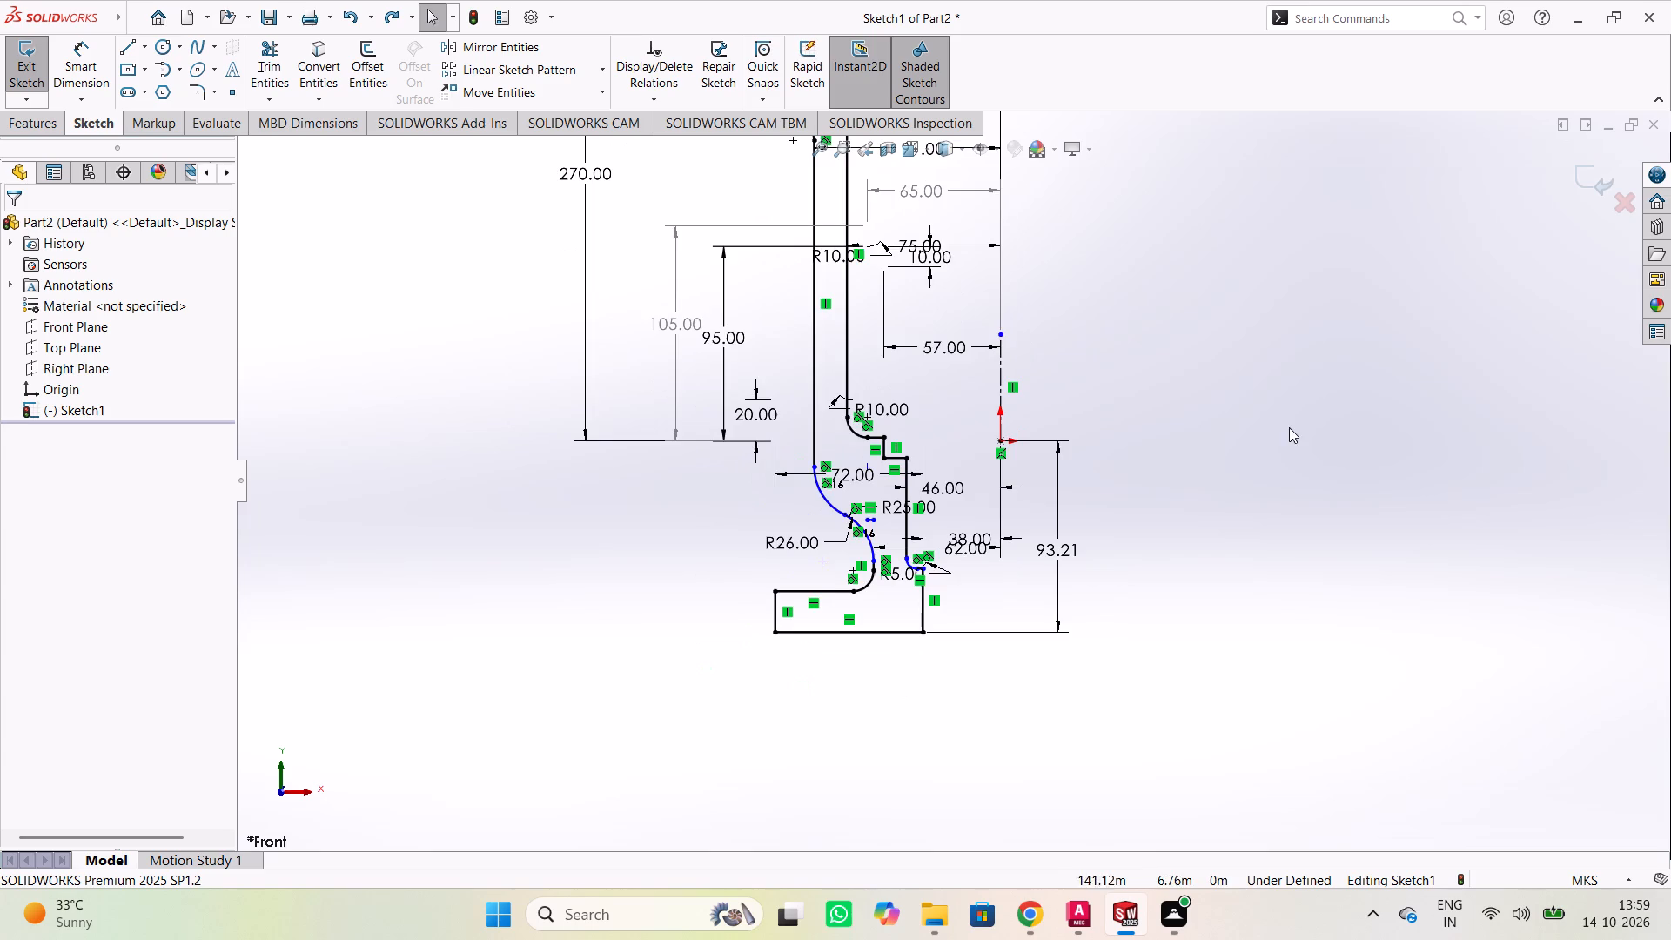
scroll(1289, 427, "up", 2)
scroll(1194, 393, "down", 2)
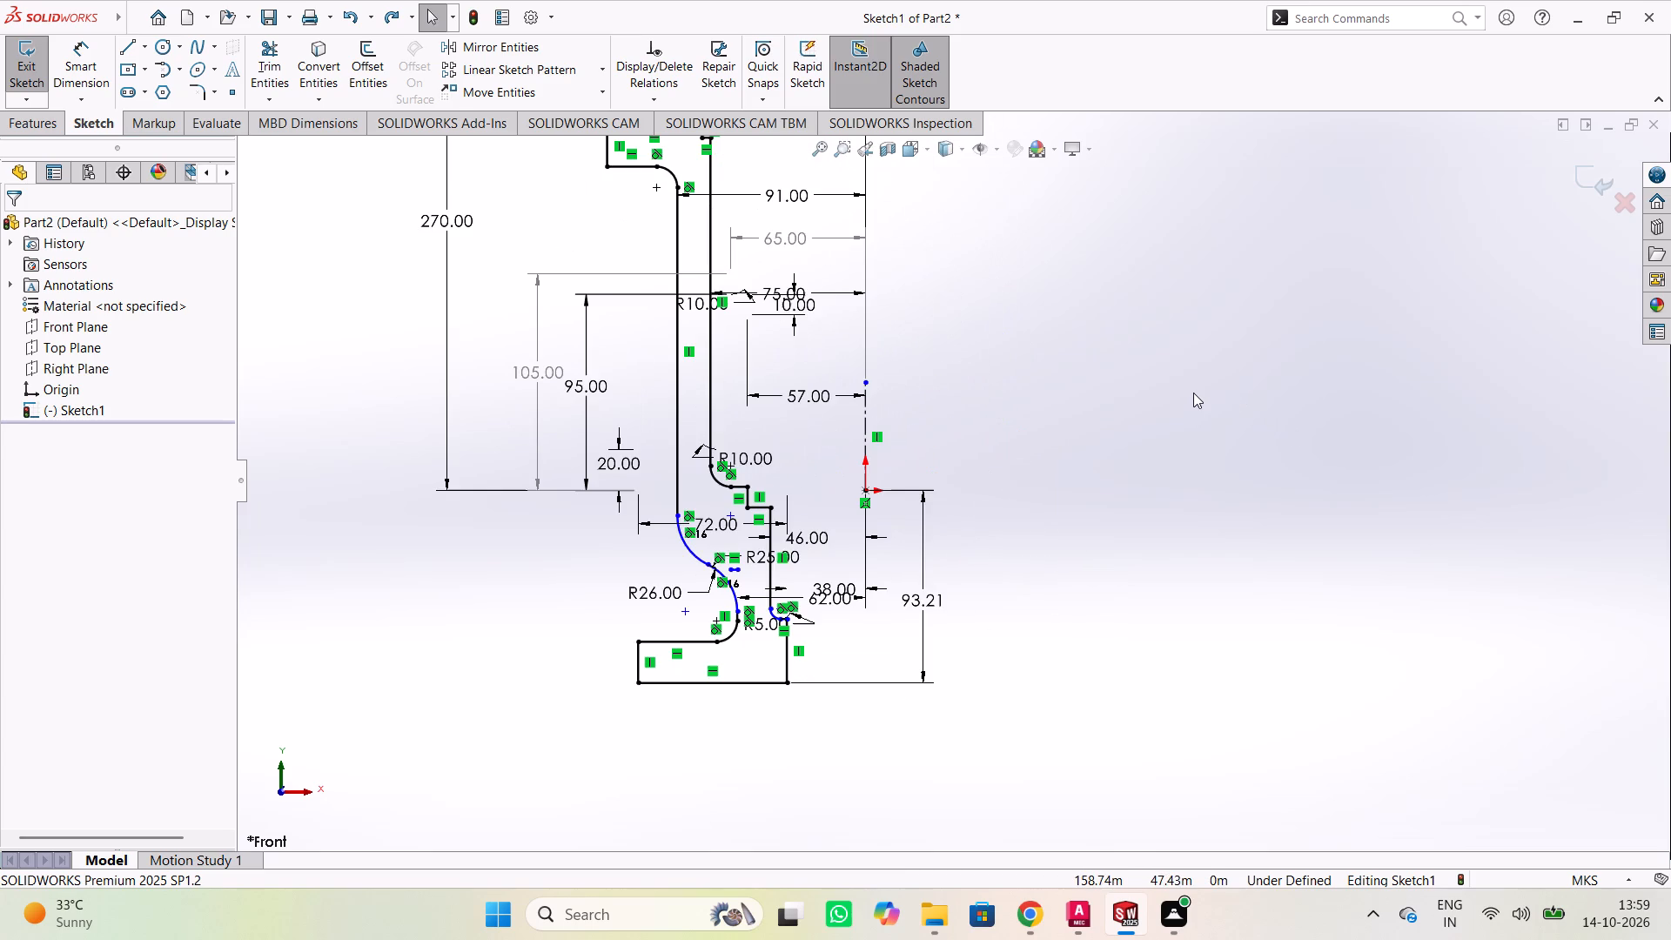
scroll(1071, 413, "down", 3)
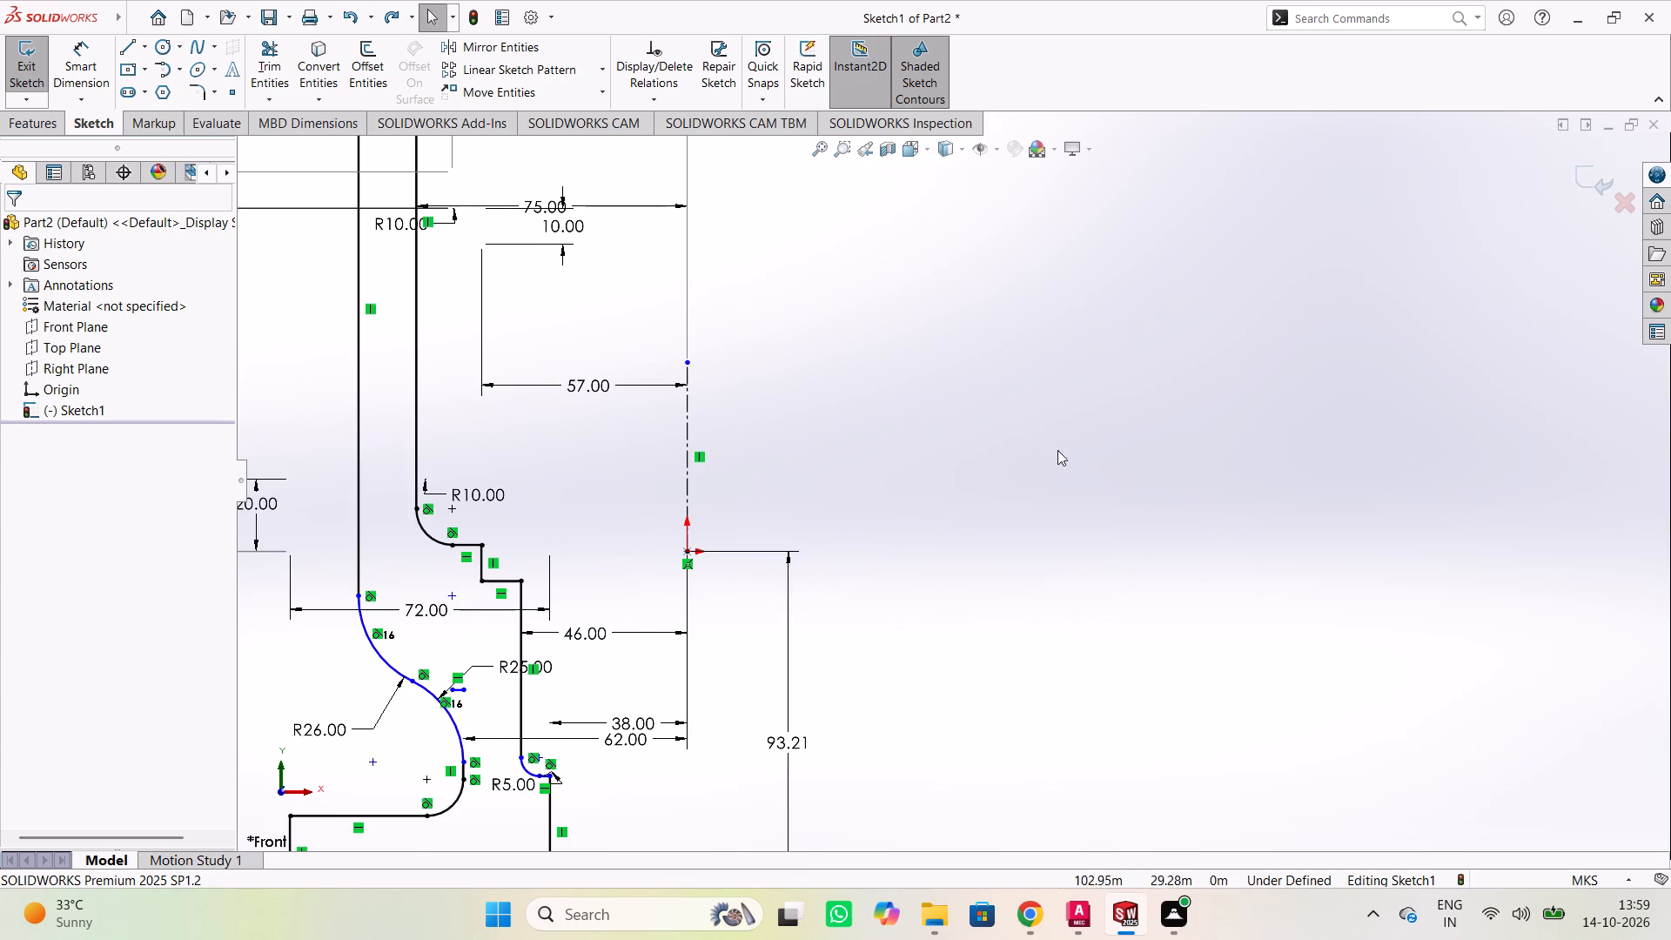
scroll(1053, 464, "up", 1)
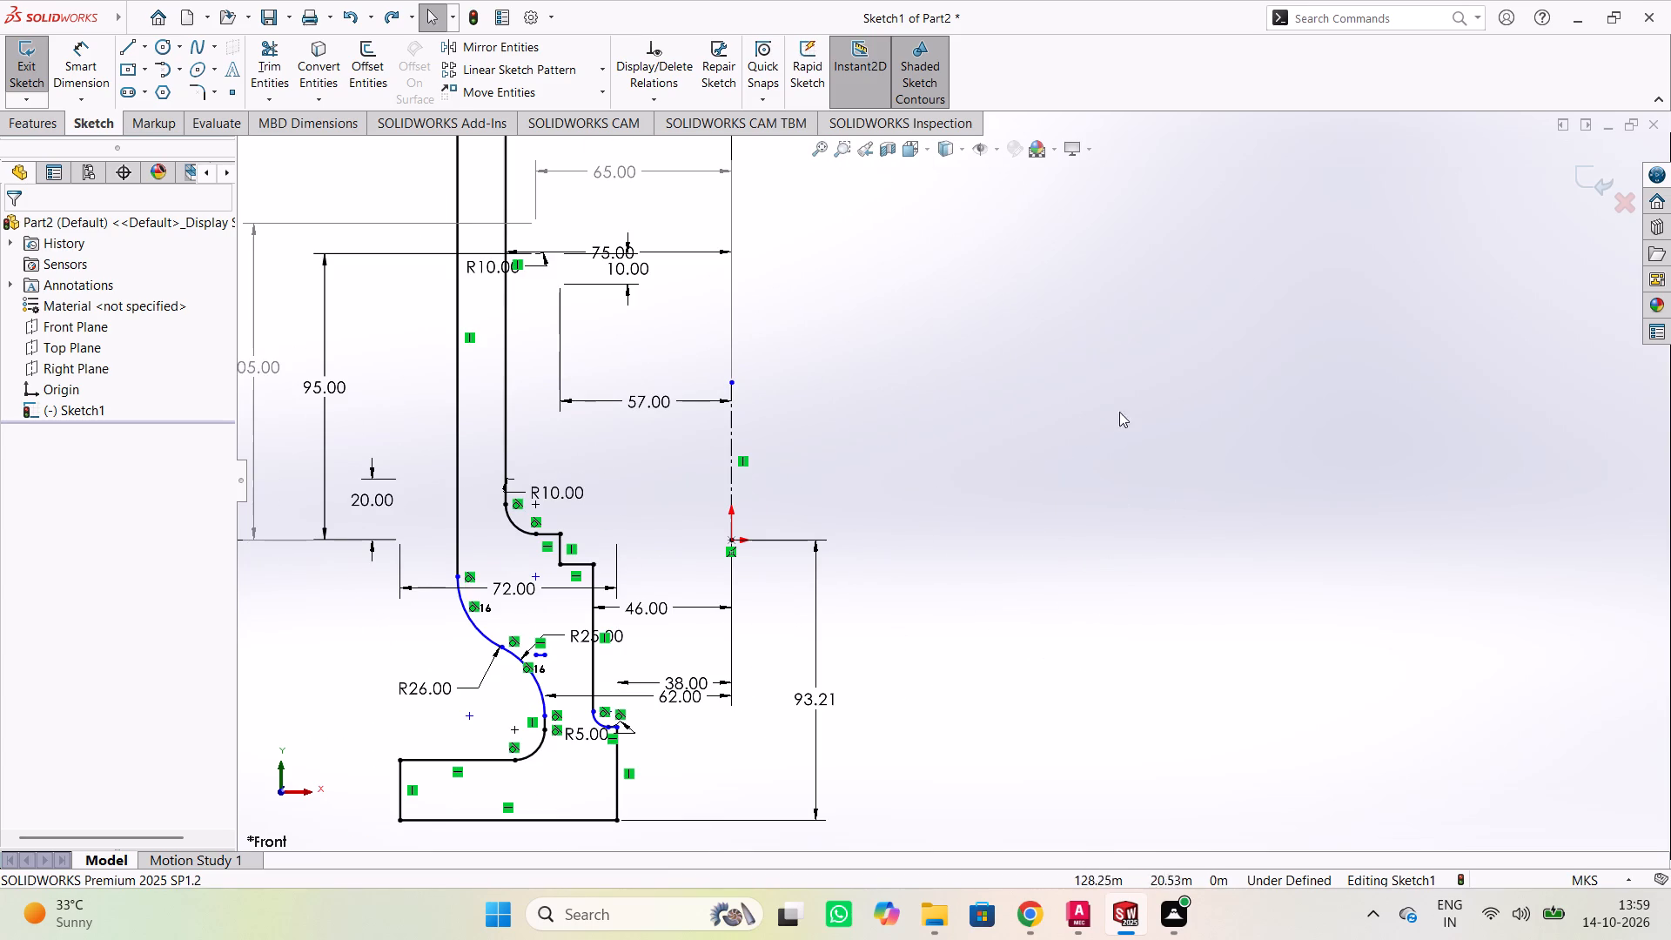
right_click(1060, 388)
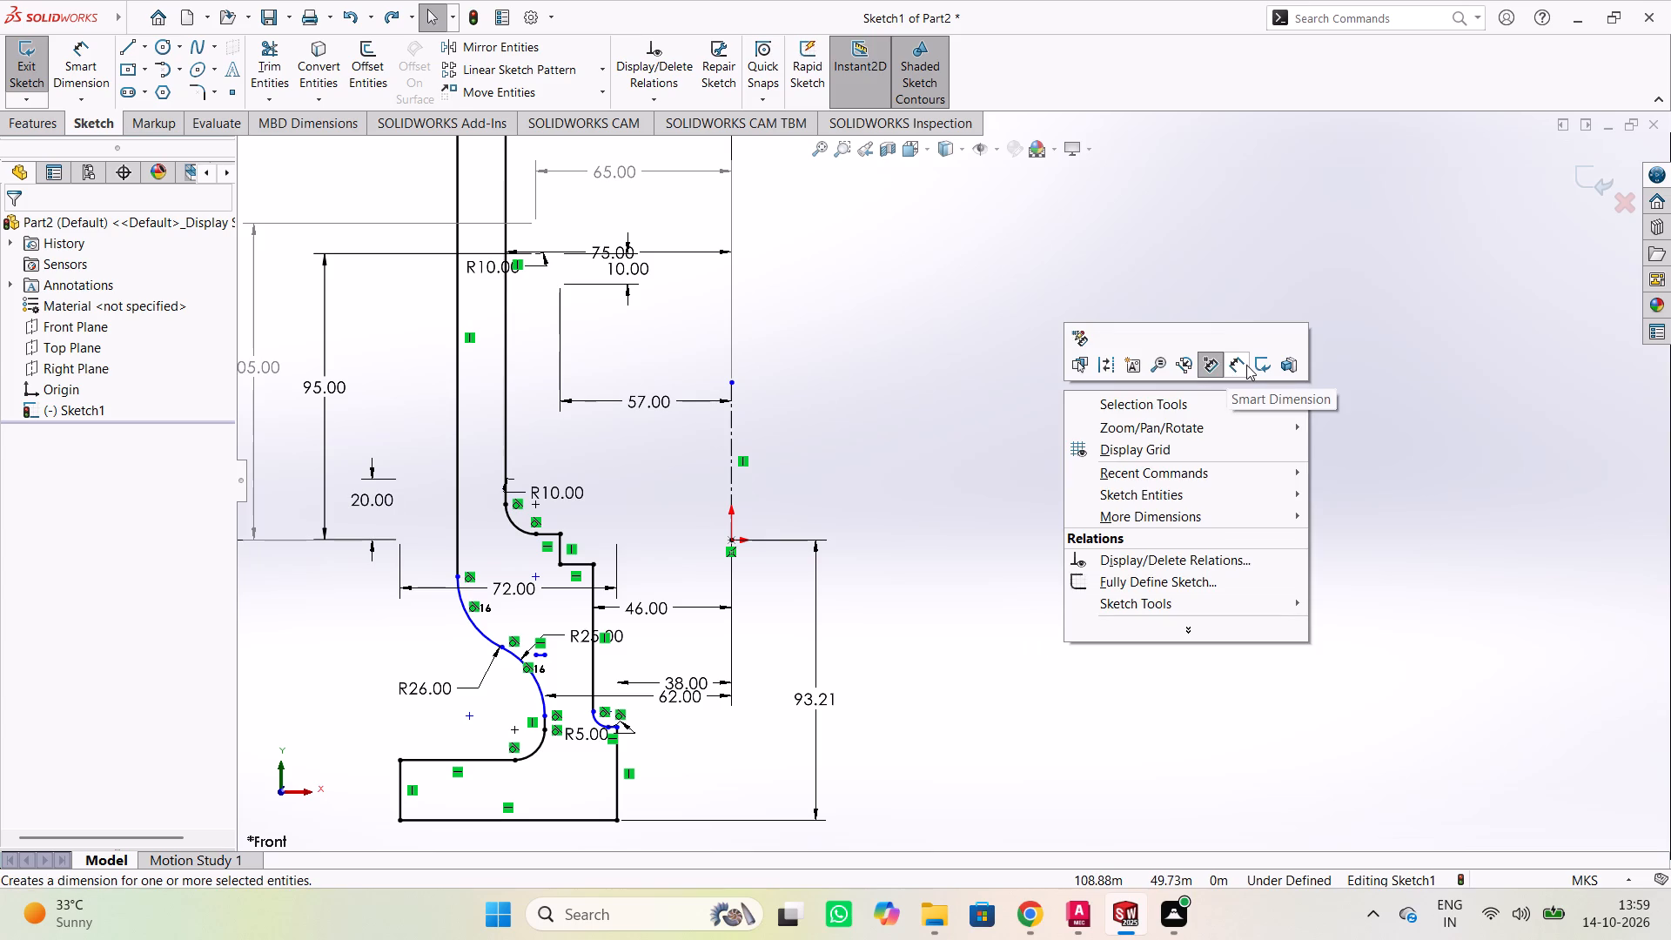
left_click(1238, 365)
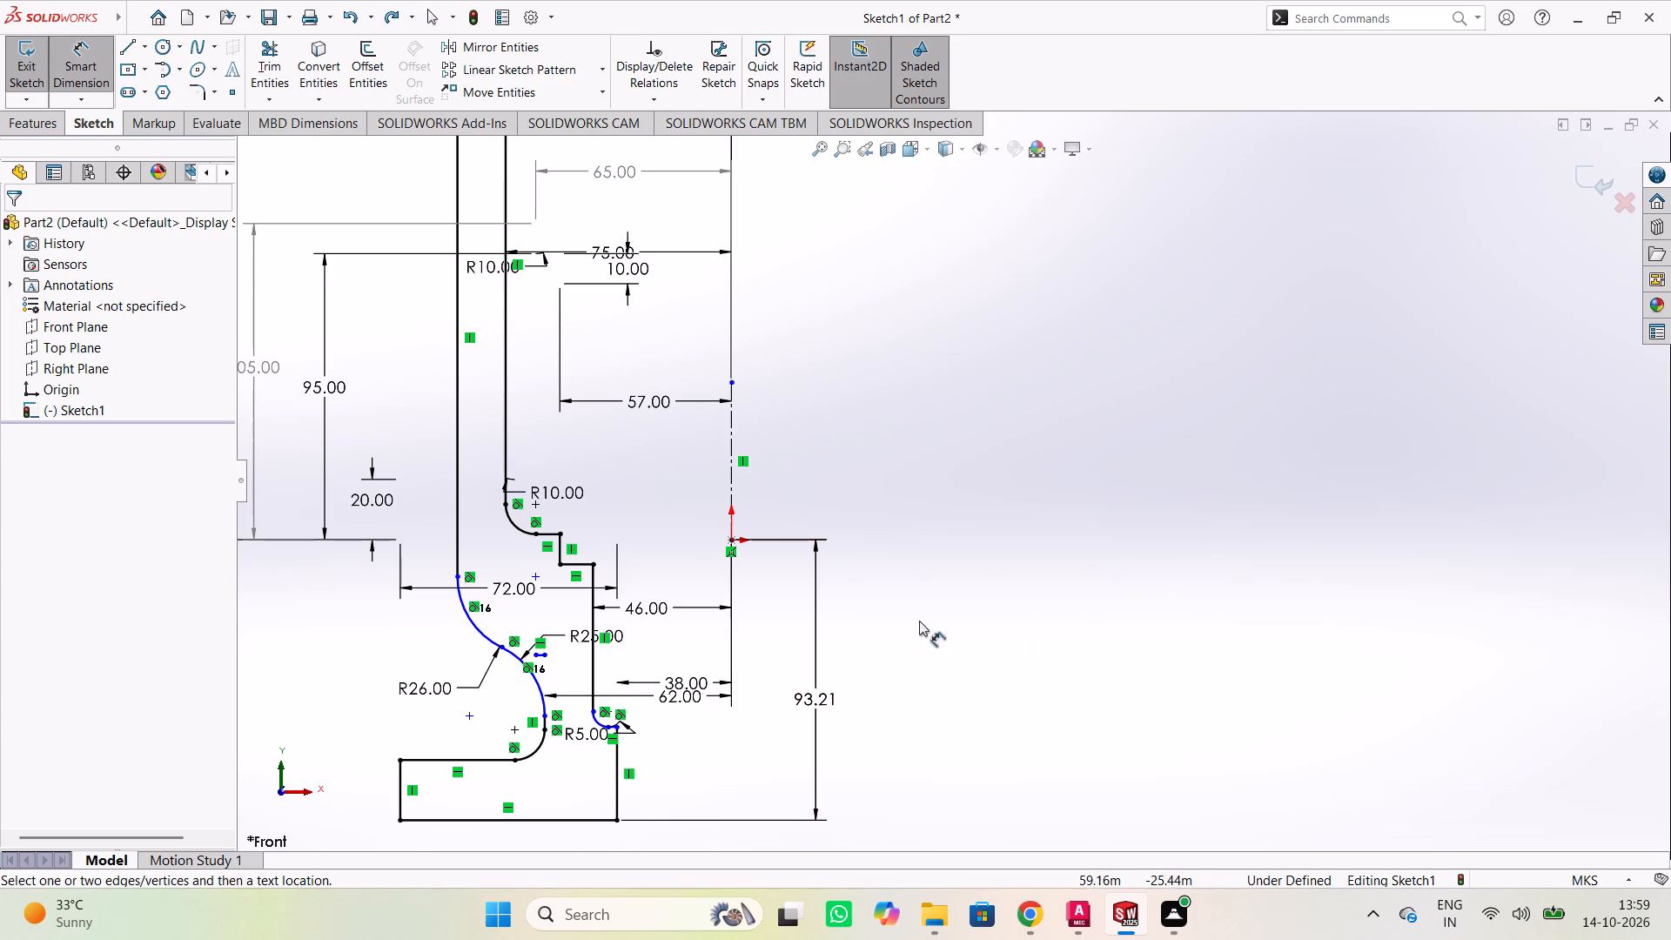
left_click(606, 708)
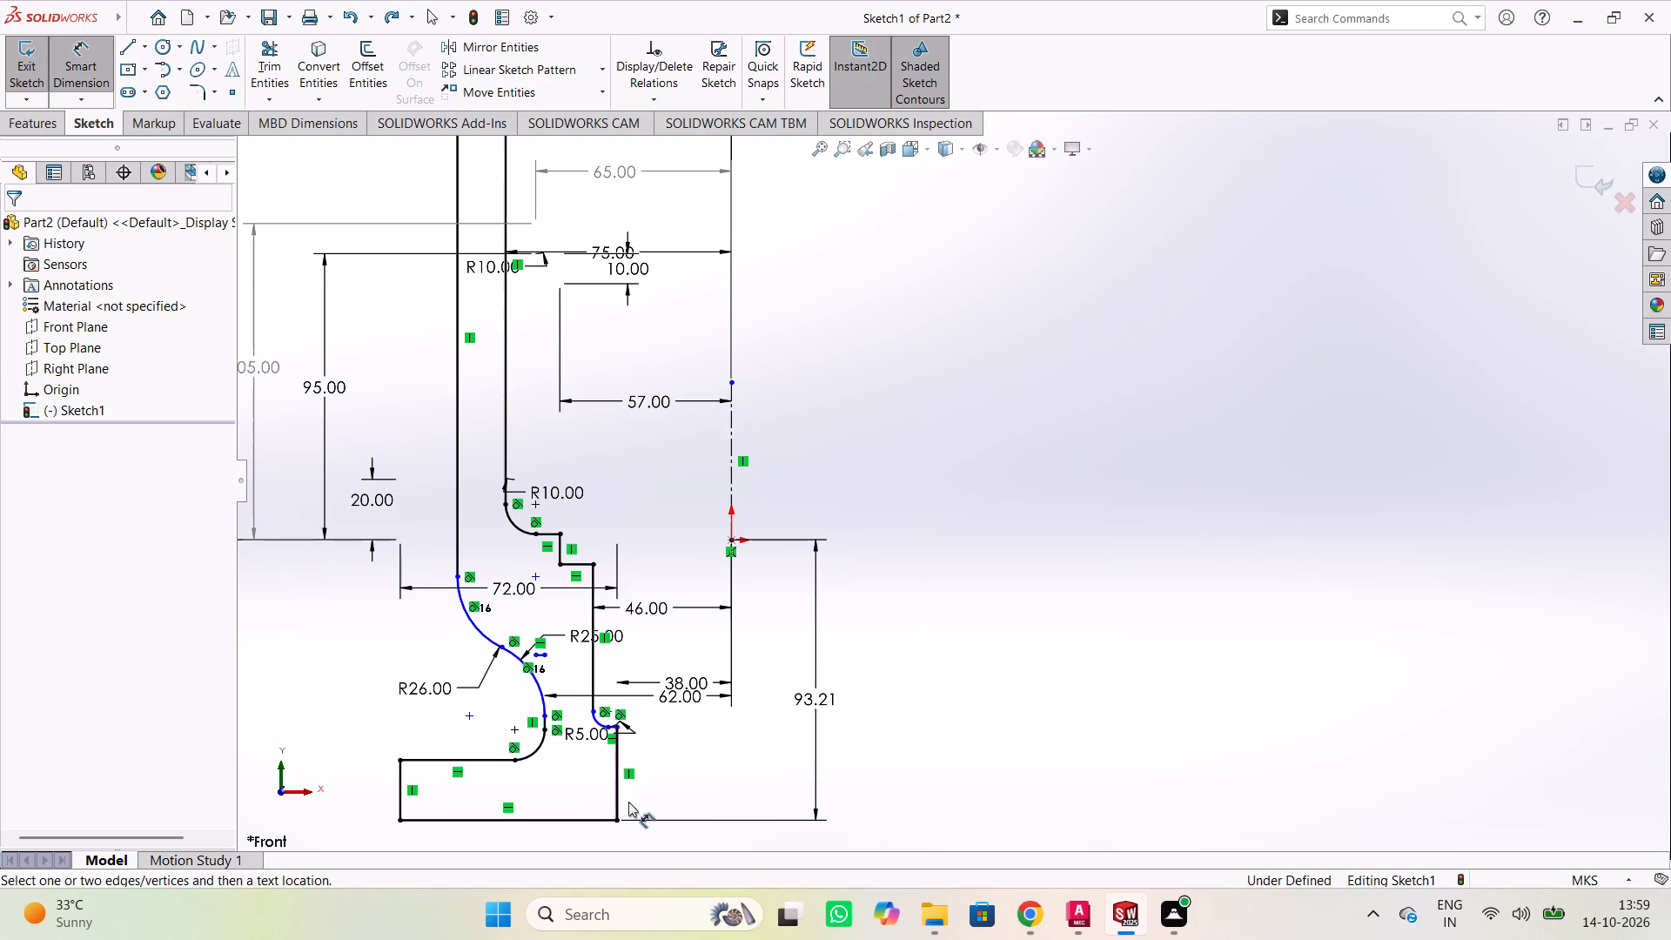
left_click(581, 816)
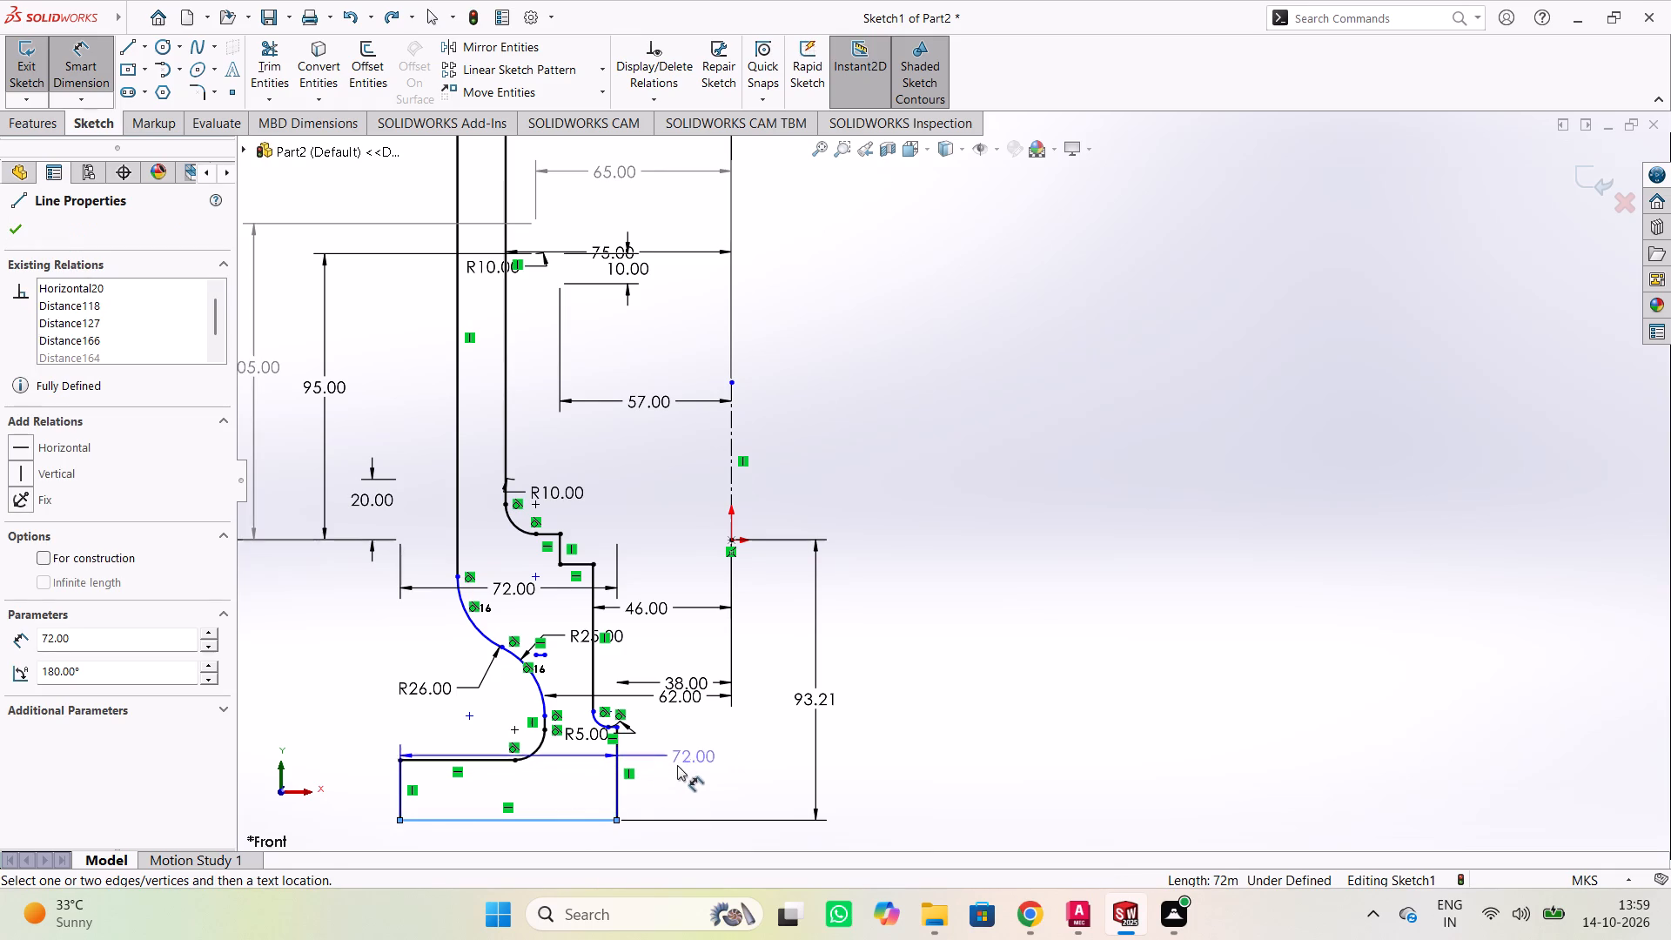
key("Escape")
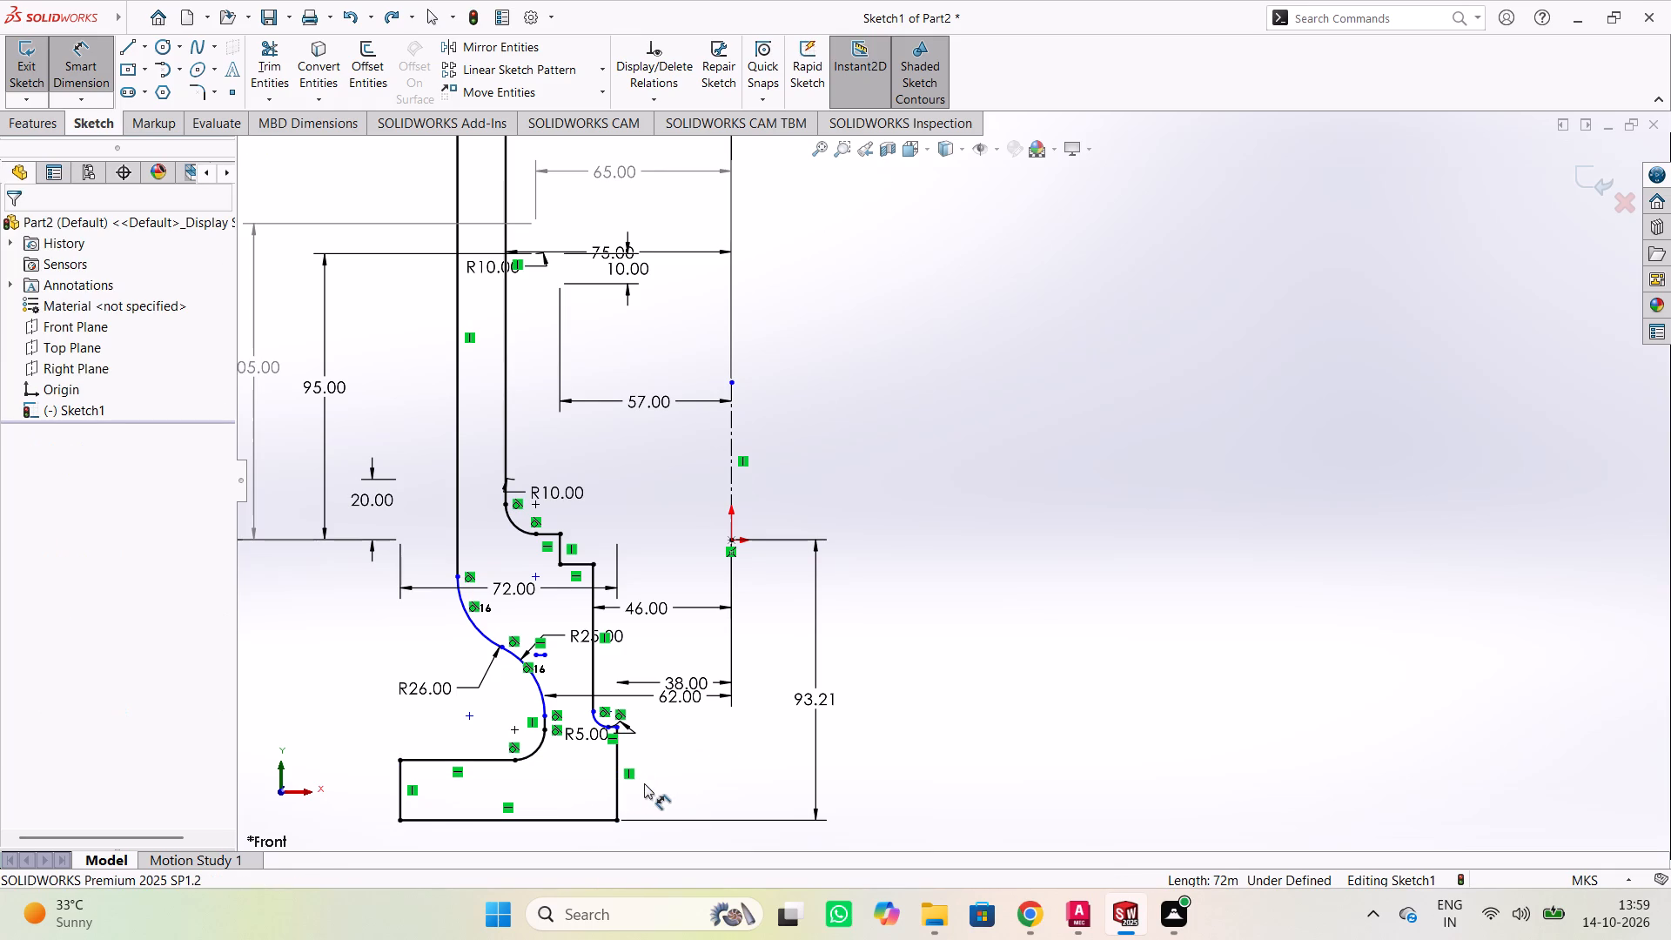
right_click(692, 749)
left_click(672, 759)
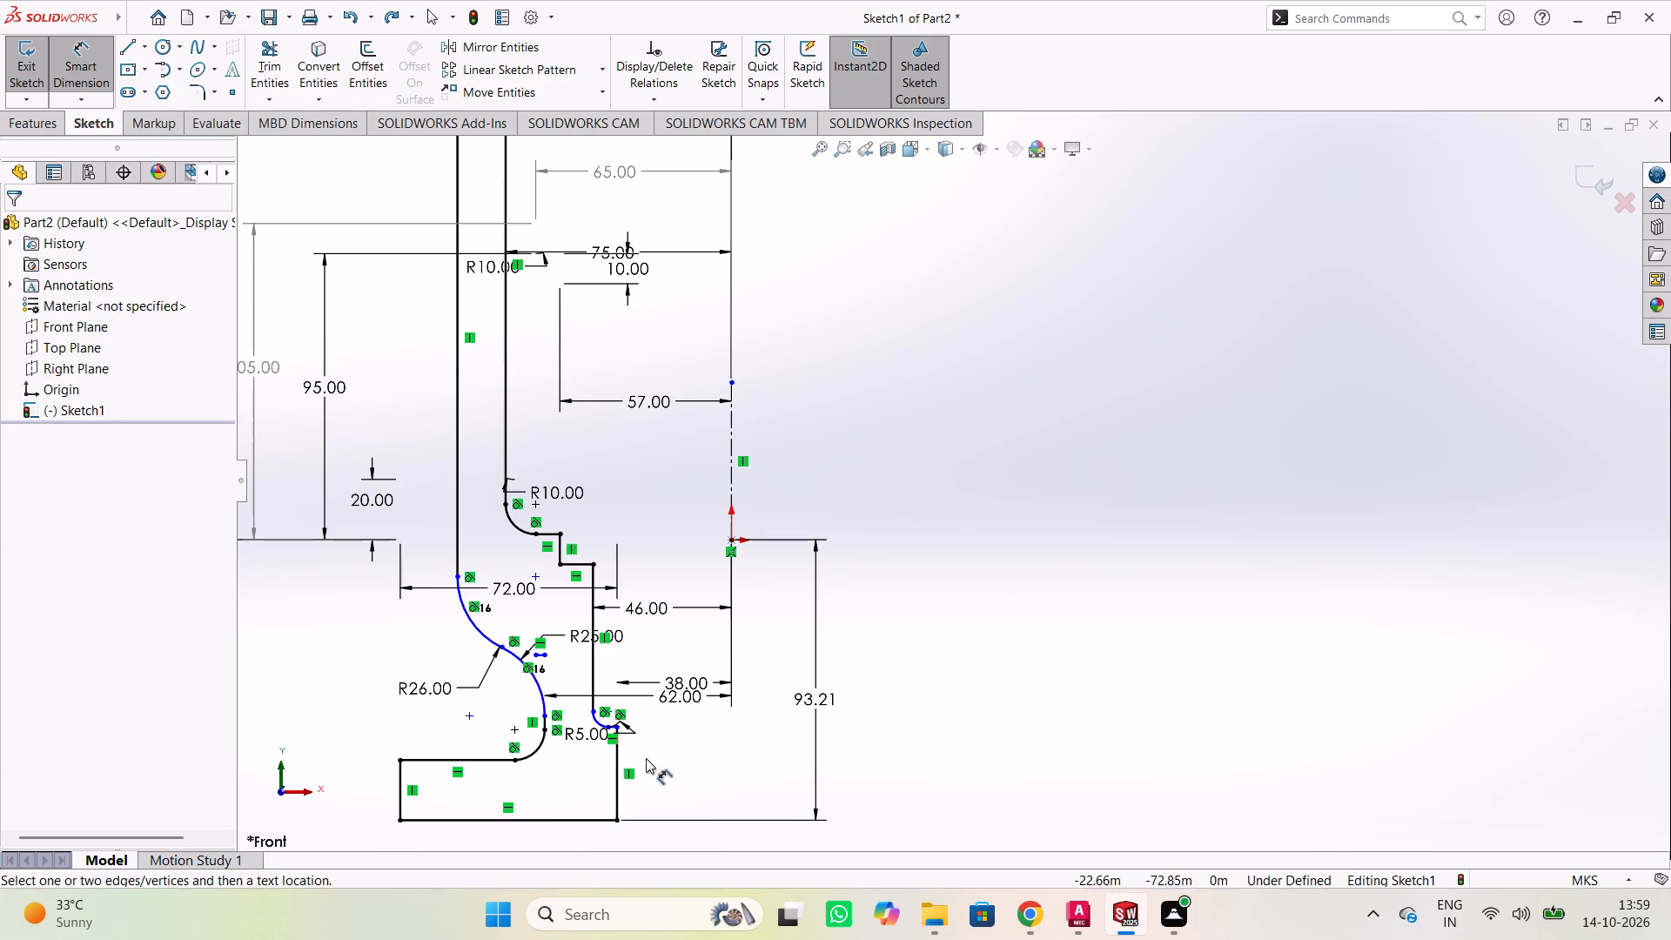
Add a horizontal reference dimension from the 5 m fillet's centre to the bottom flange's inner vertical edge.
scroll(612, 706, "down", 3)
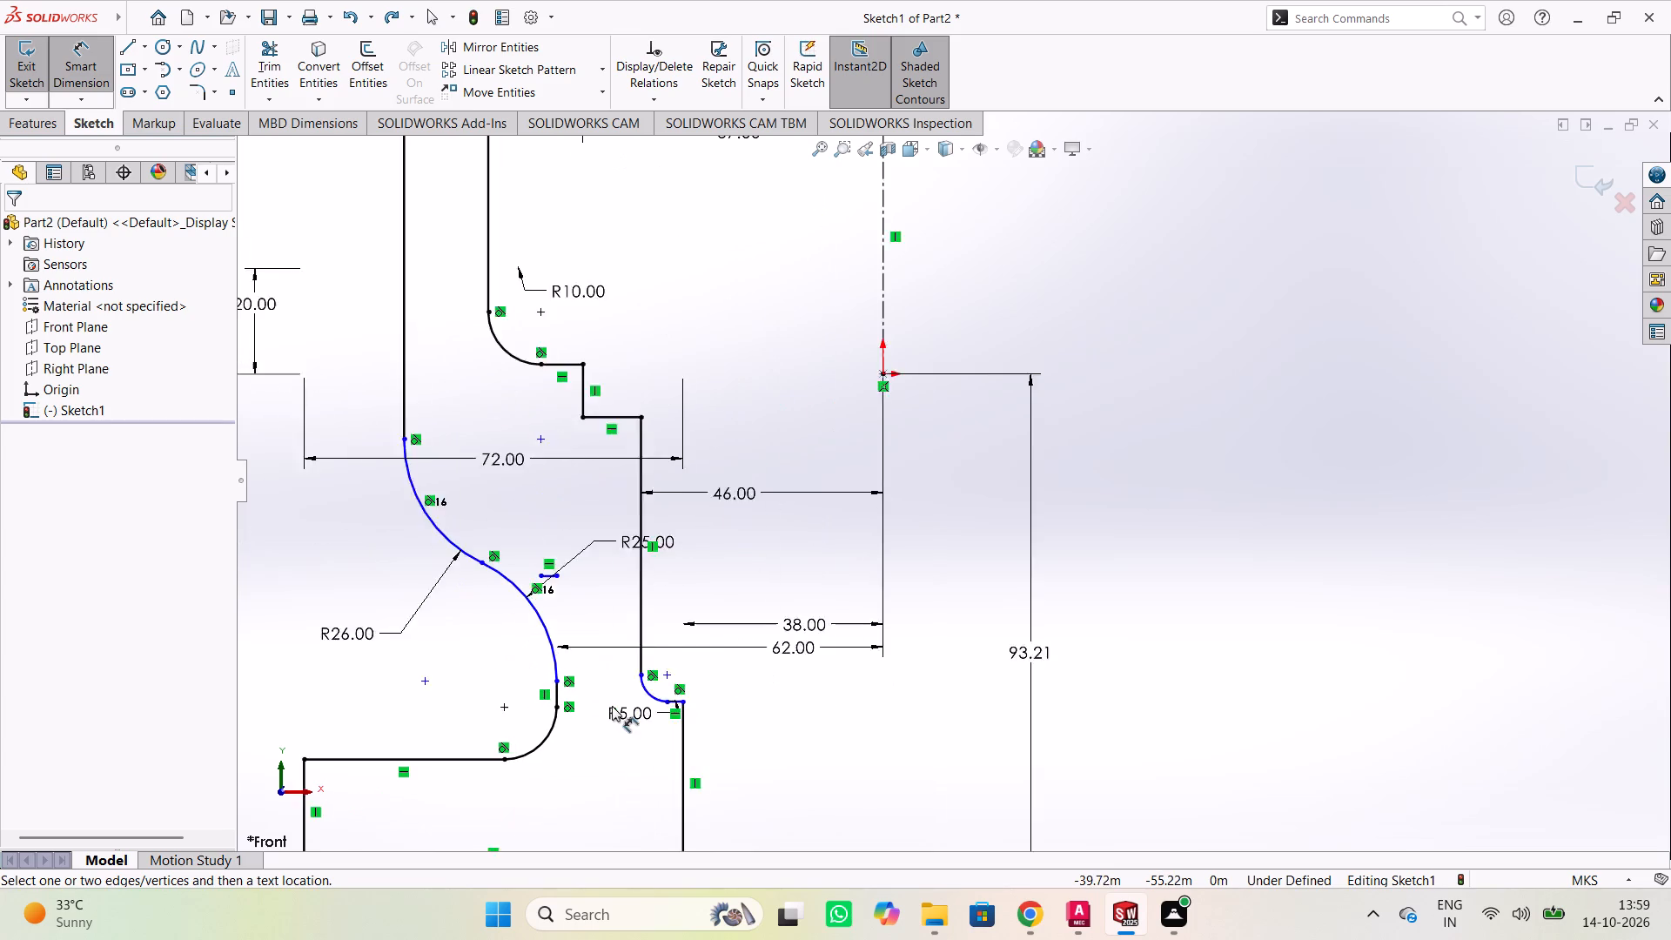
scroll(612, 706, "down", 1)
left_click(693, 655)
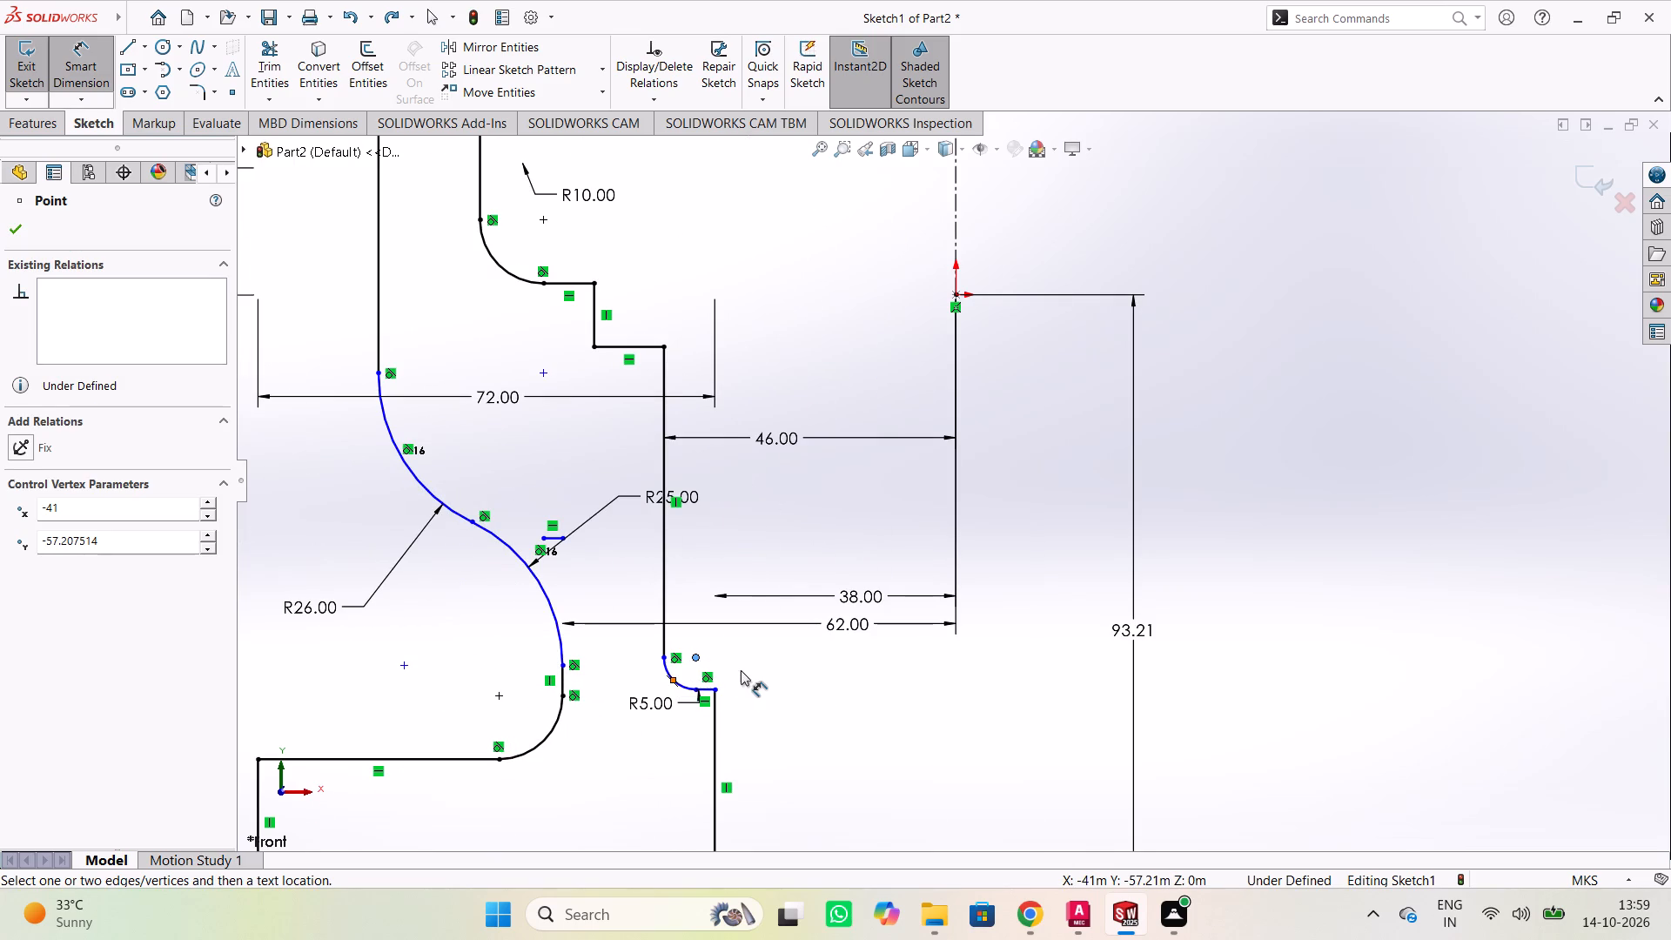
left_click(715, 752)
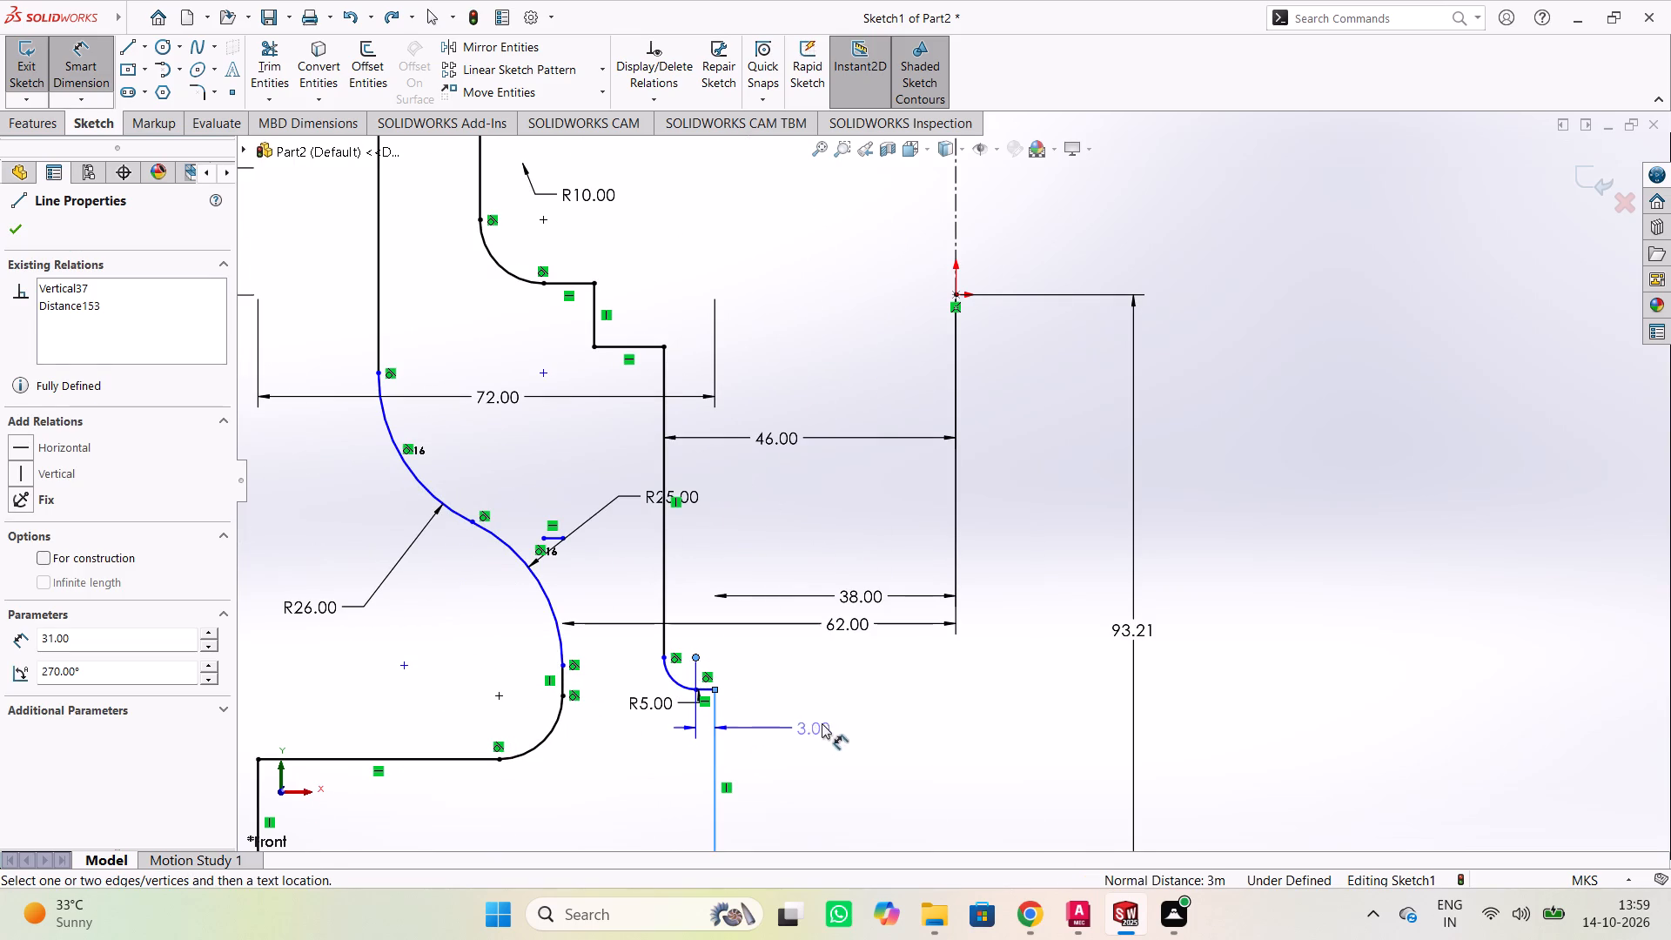
left_click(835, 688)
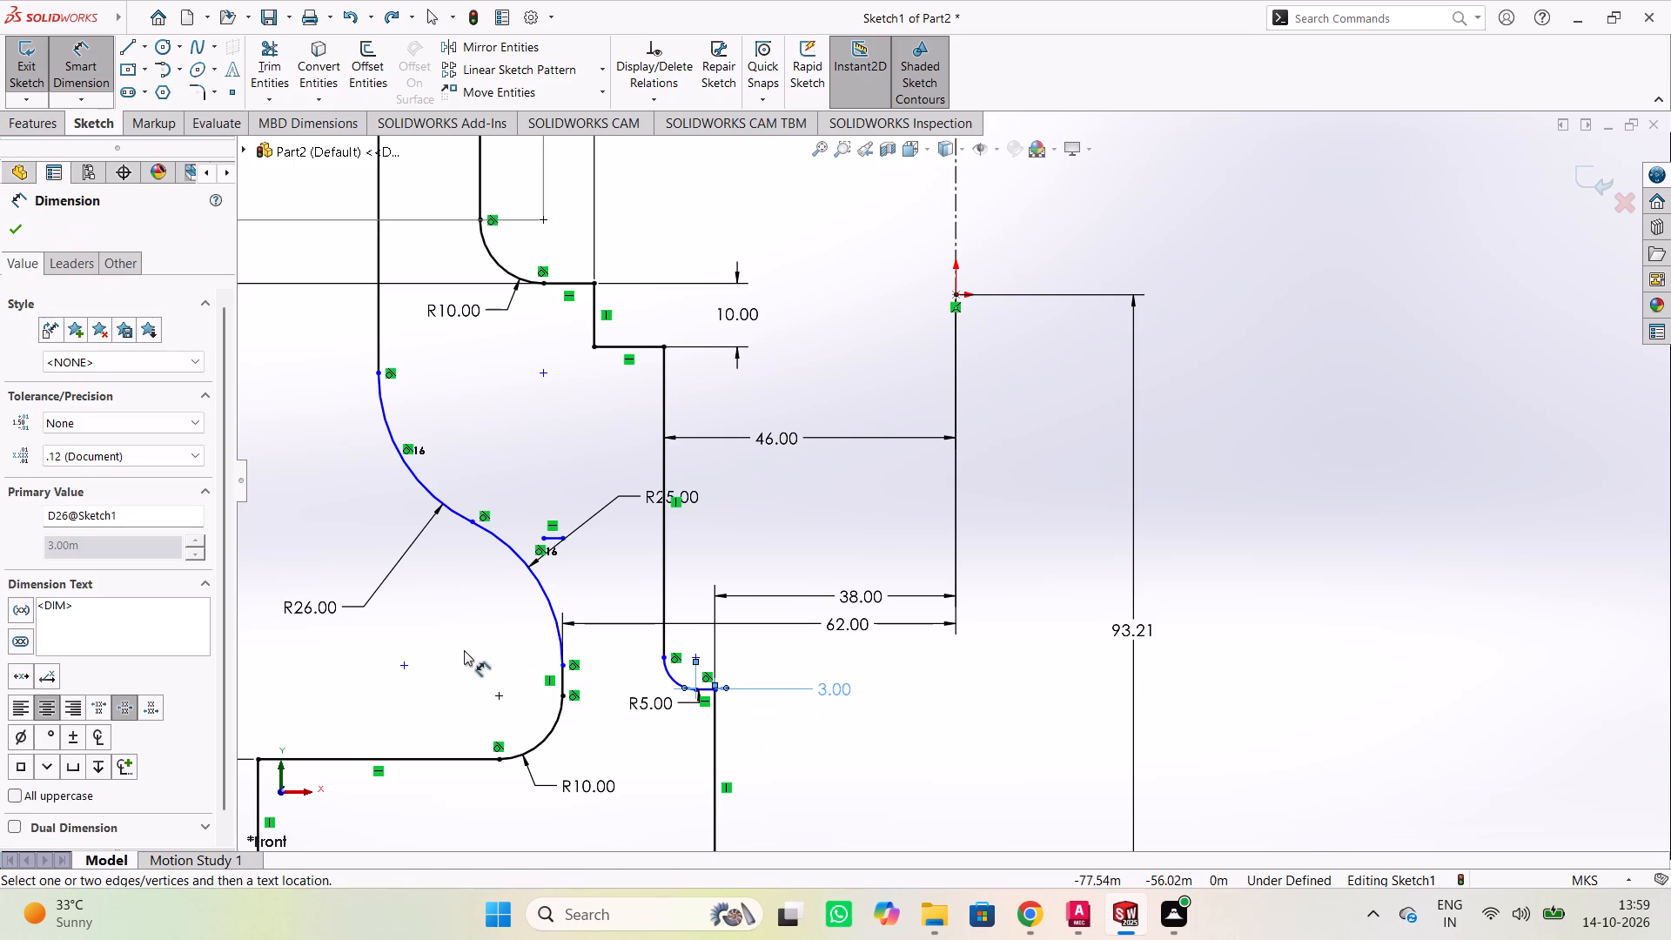
Add a horizontal reference dimension from the 26 m arc's centre to the outer wall's vertical line.
scroll(448, 559, "down", 2)
scroll(448, 559, "up", 6)
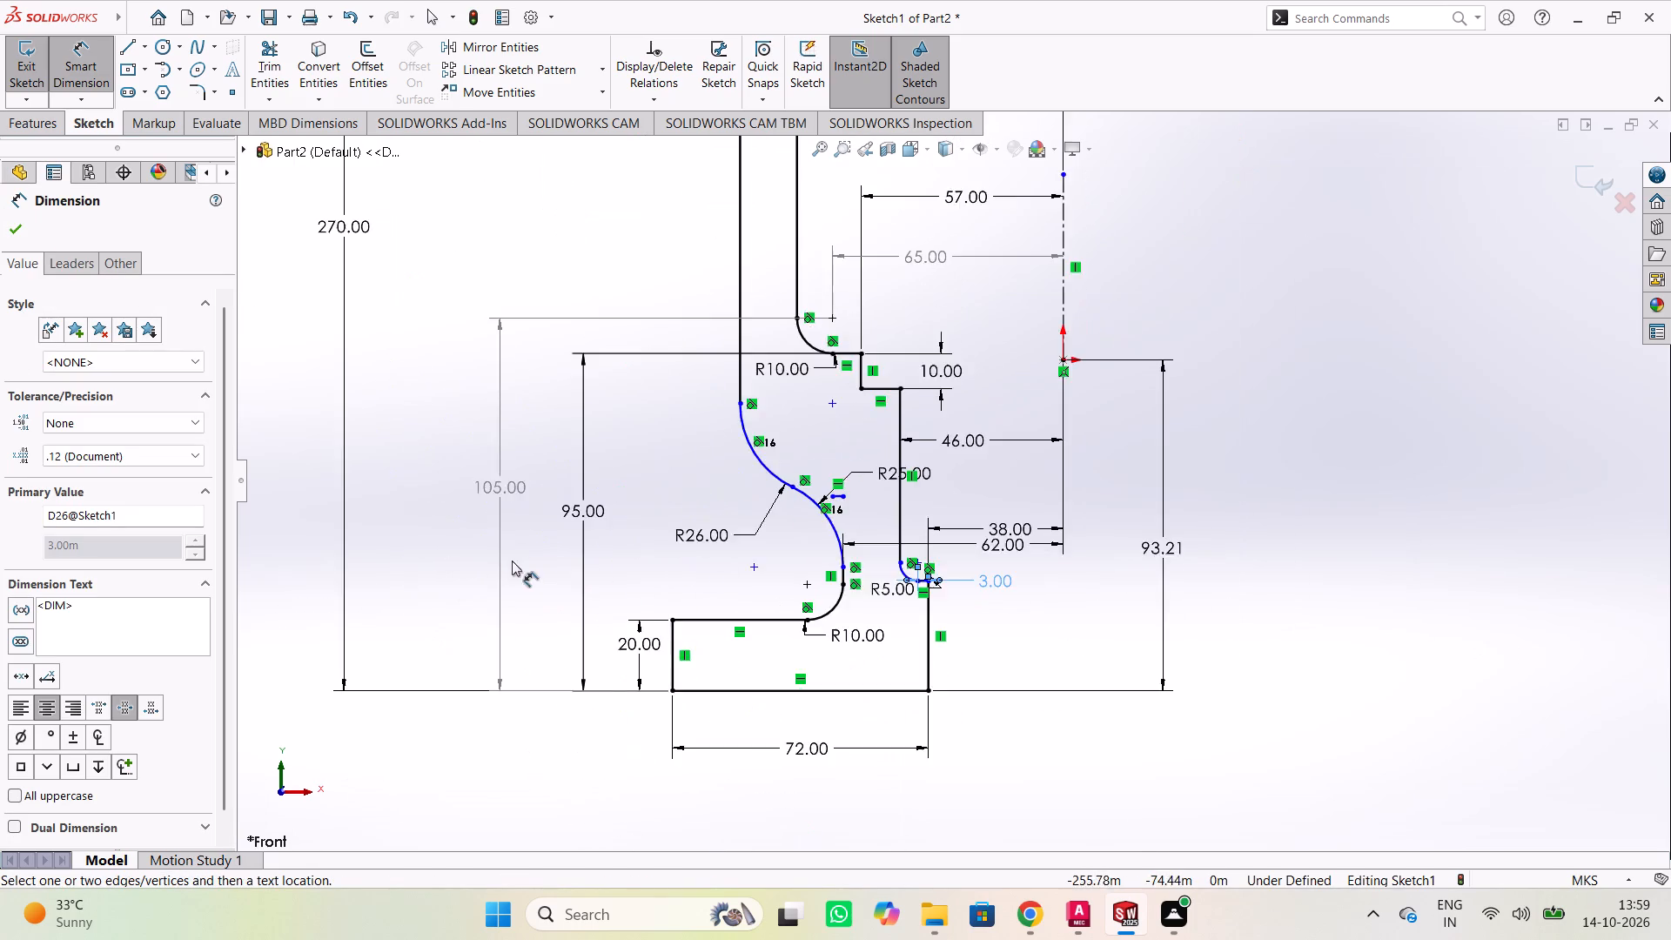
scroll(840, 462, "down", 1)
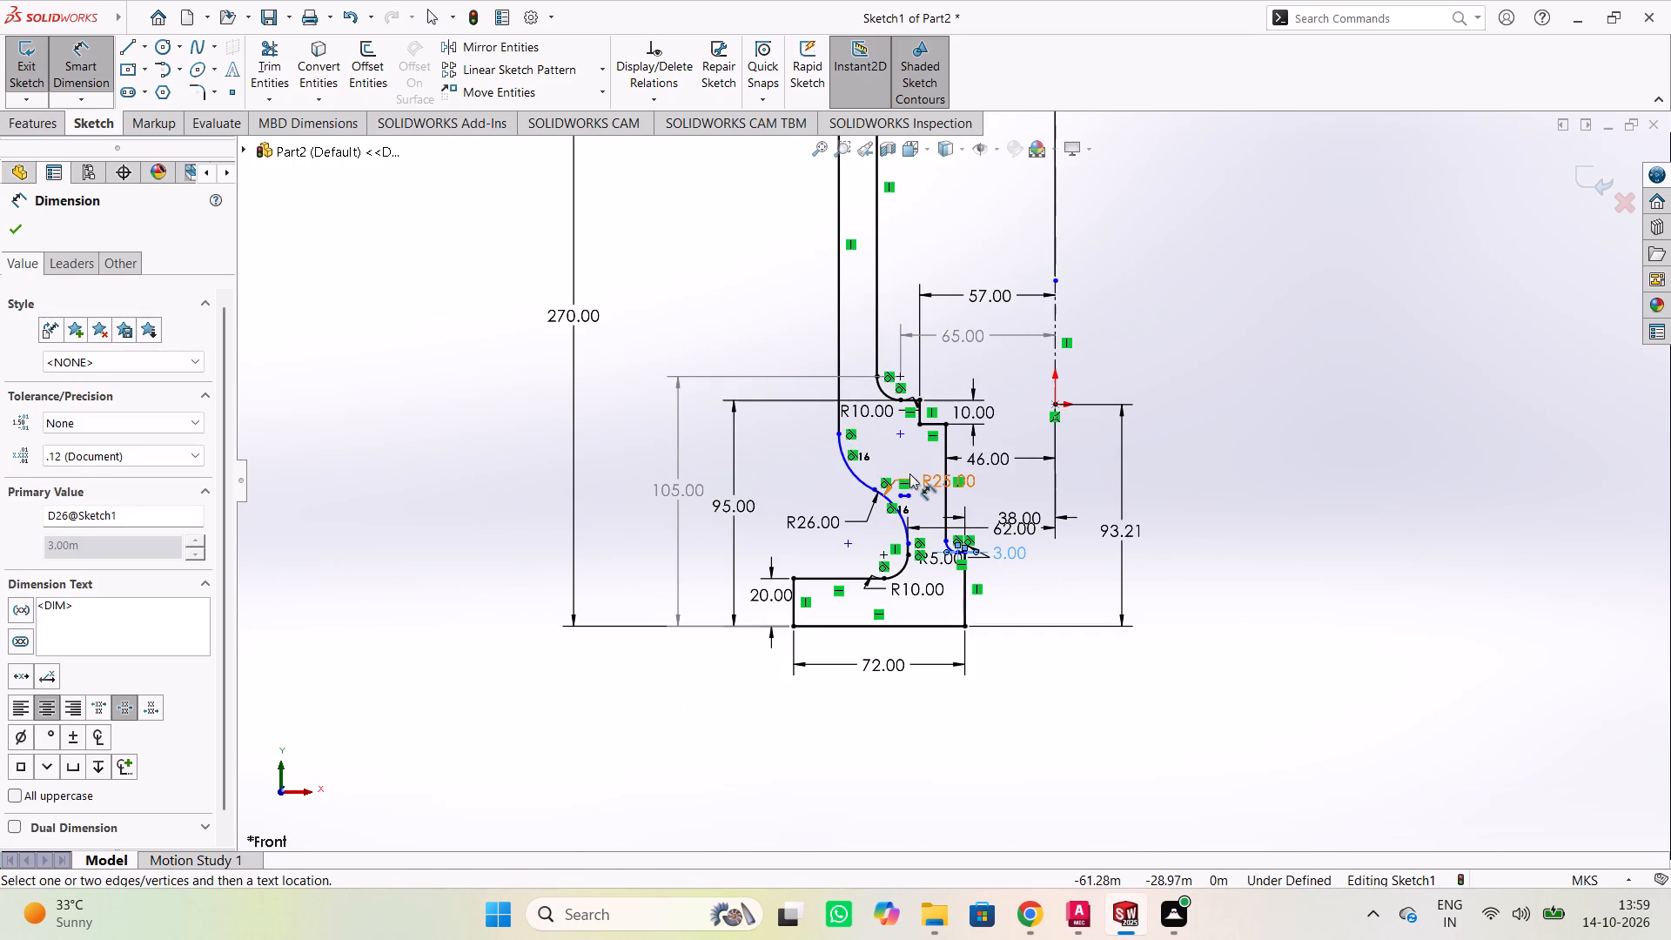
scroll(876, 451, "down", 2)
left_click(917, 429)
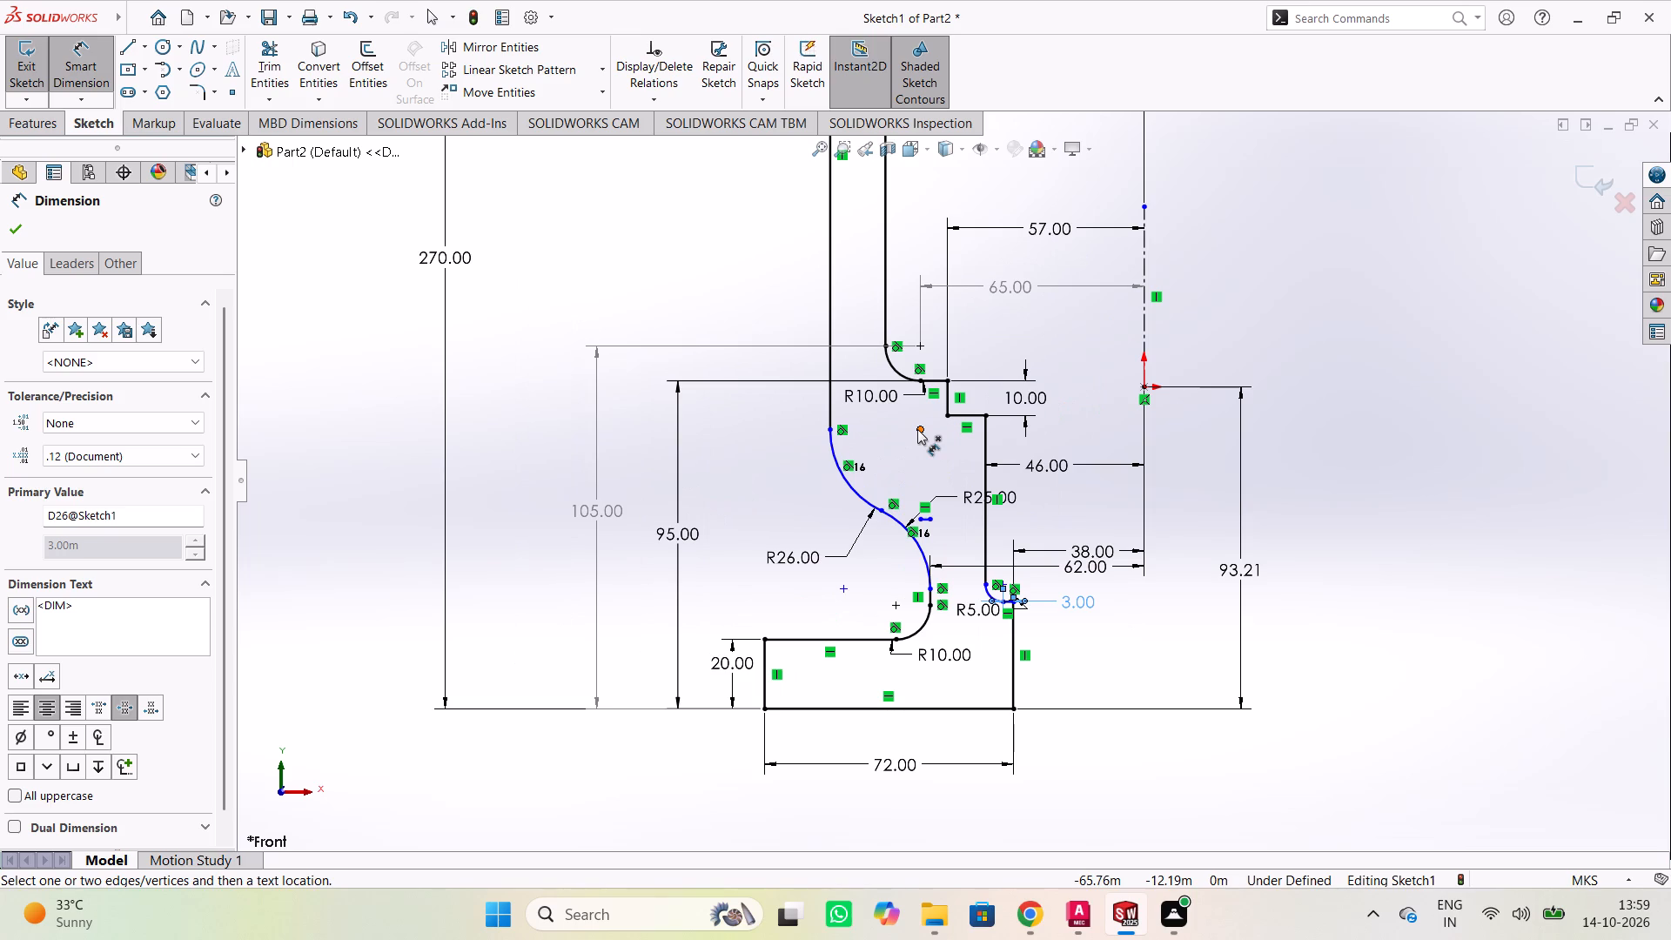
left_click(829, 372)
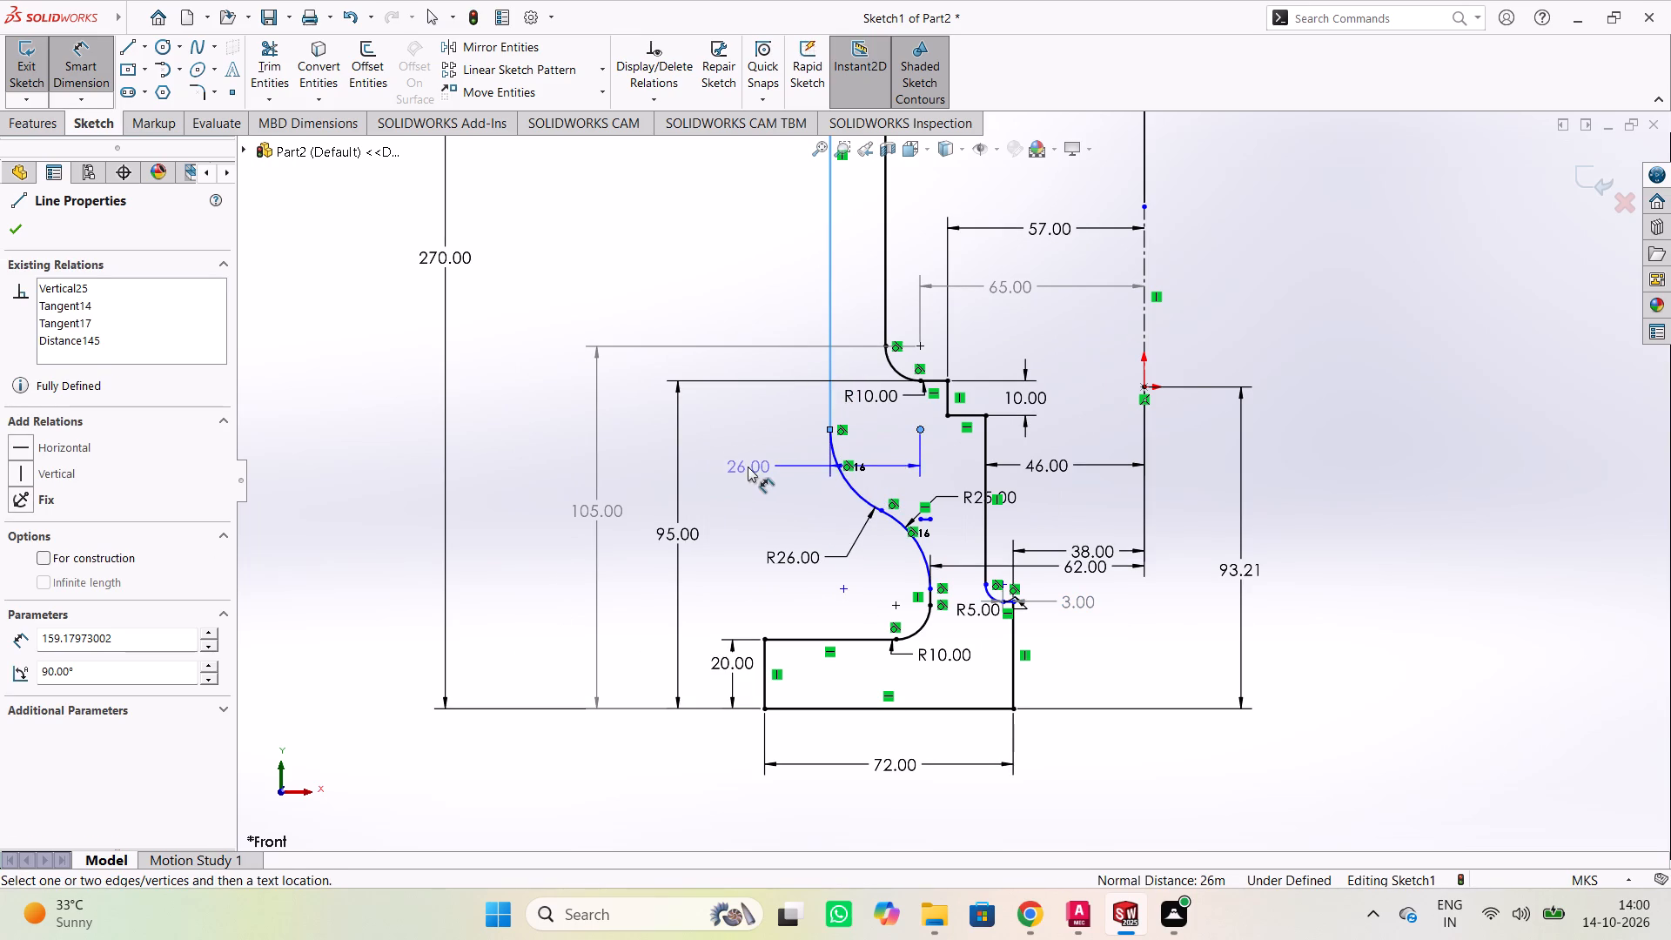
left_click(748, 446)
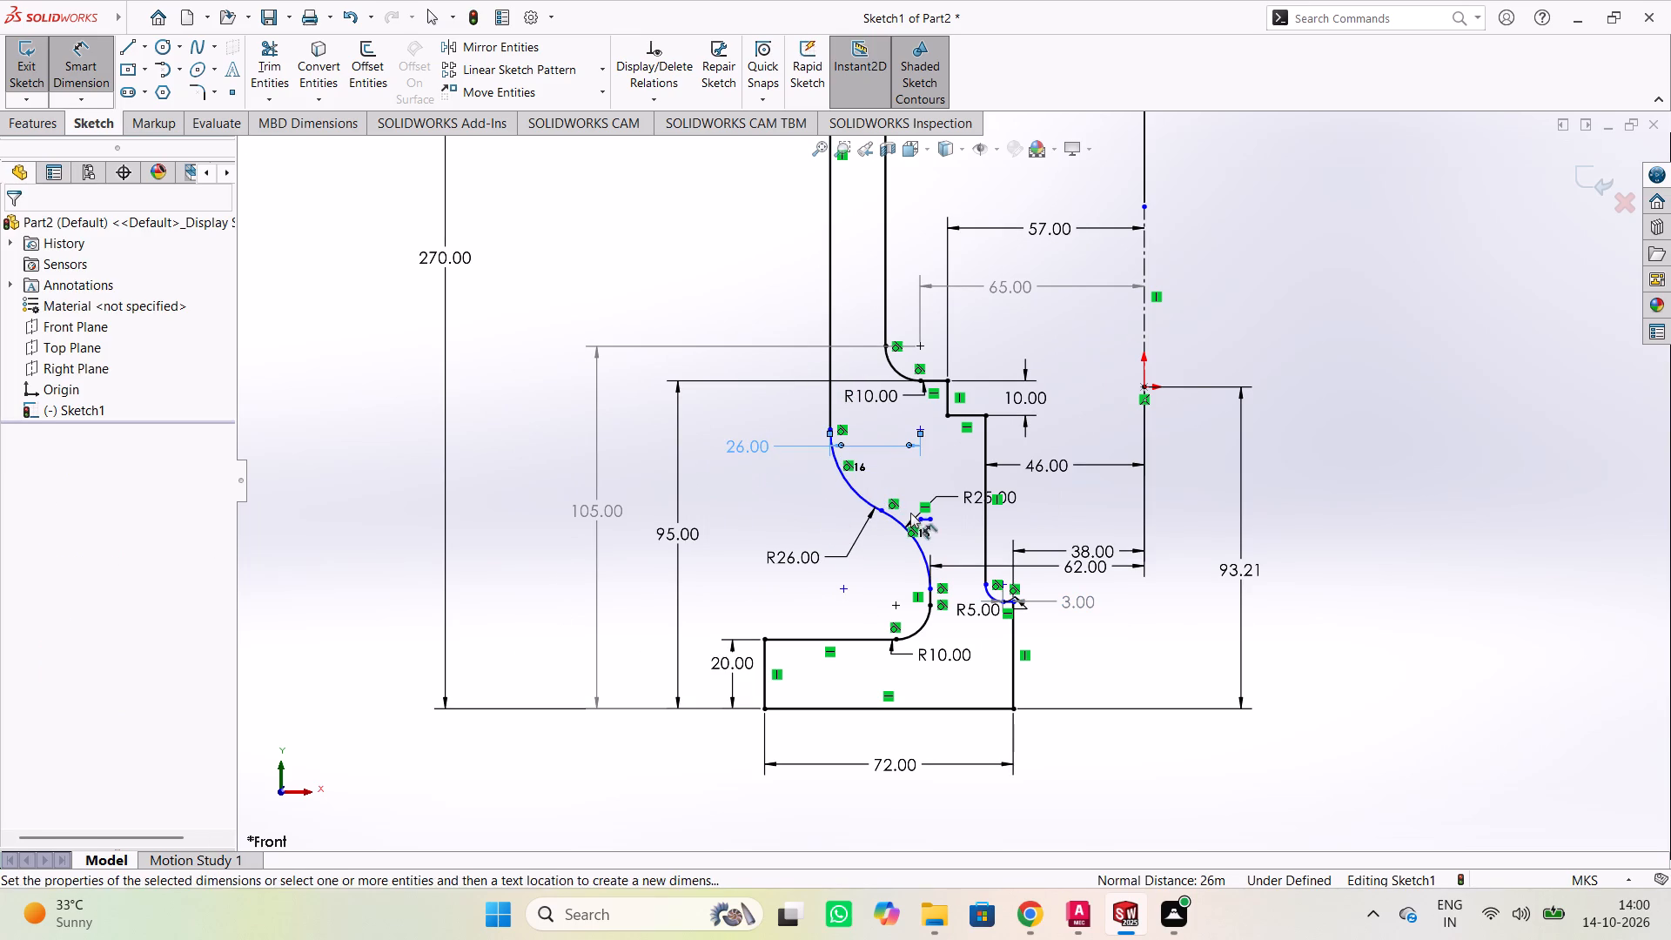
left_click(762, 511)
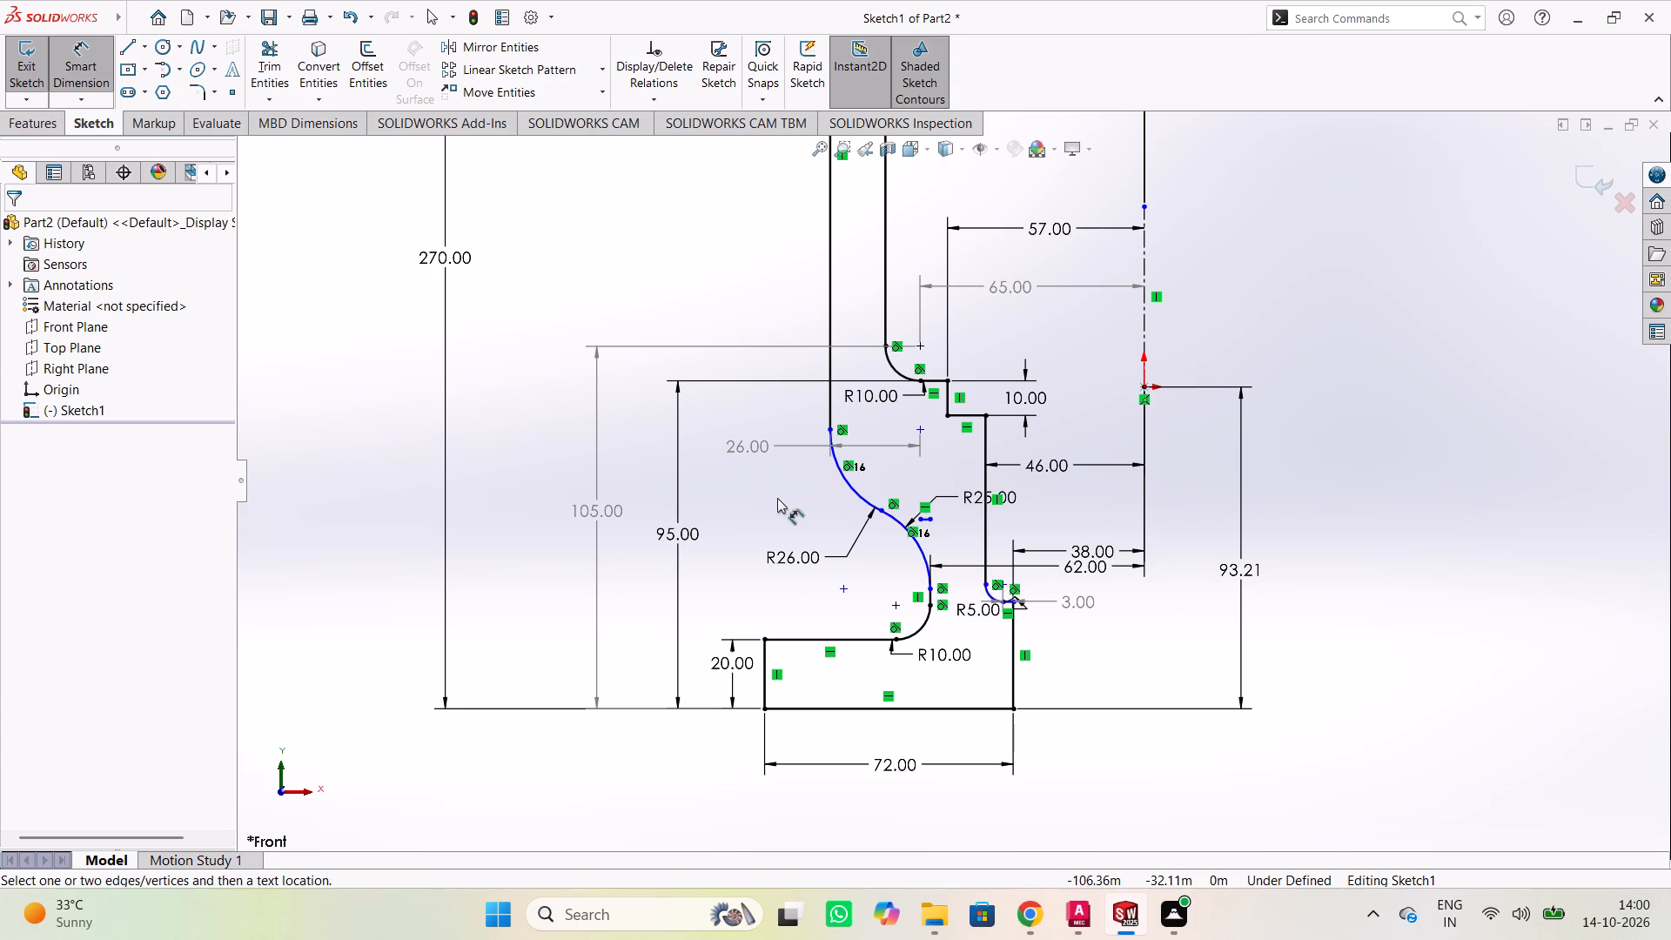
Add a horizontal reference dimension from the 25 m arc's centre to the bottom flange's outer vertical edge.
scroll(942, 499, "down", 4)
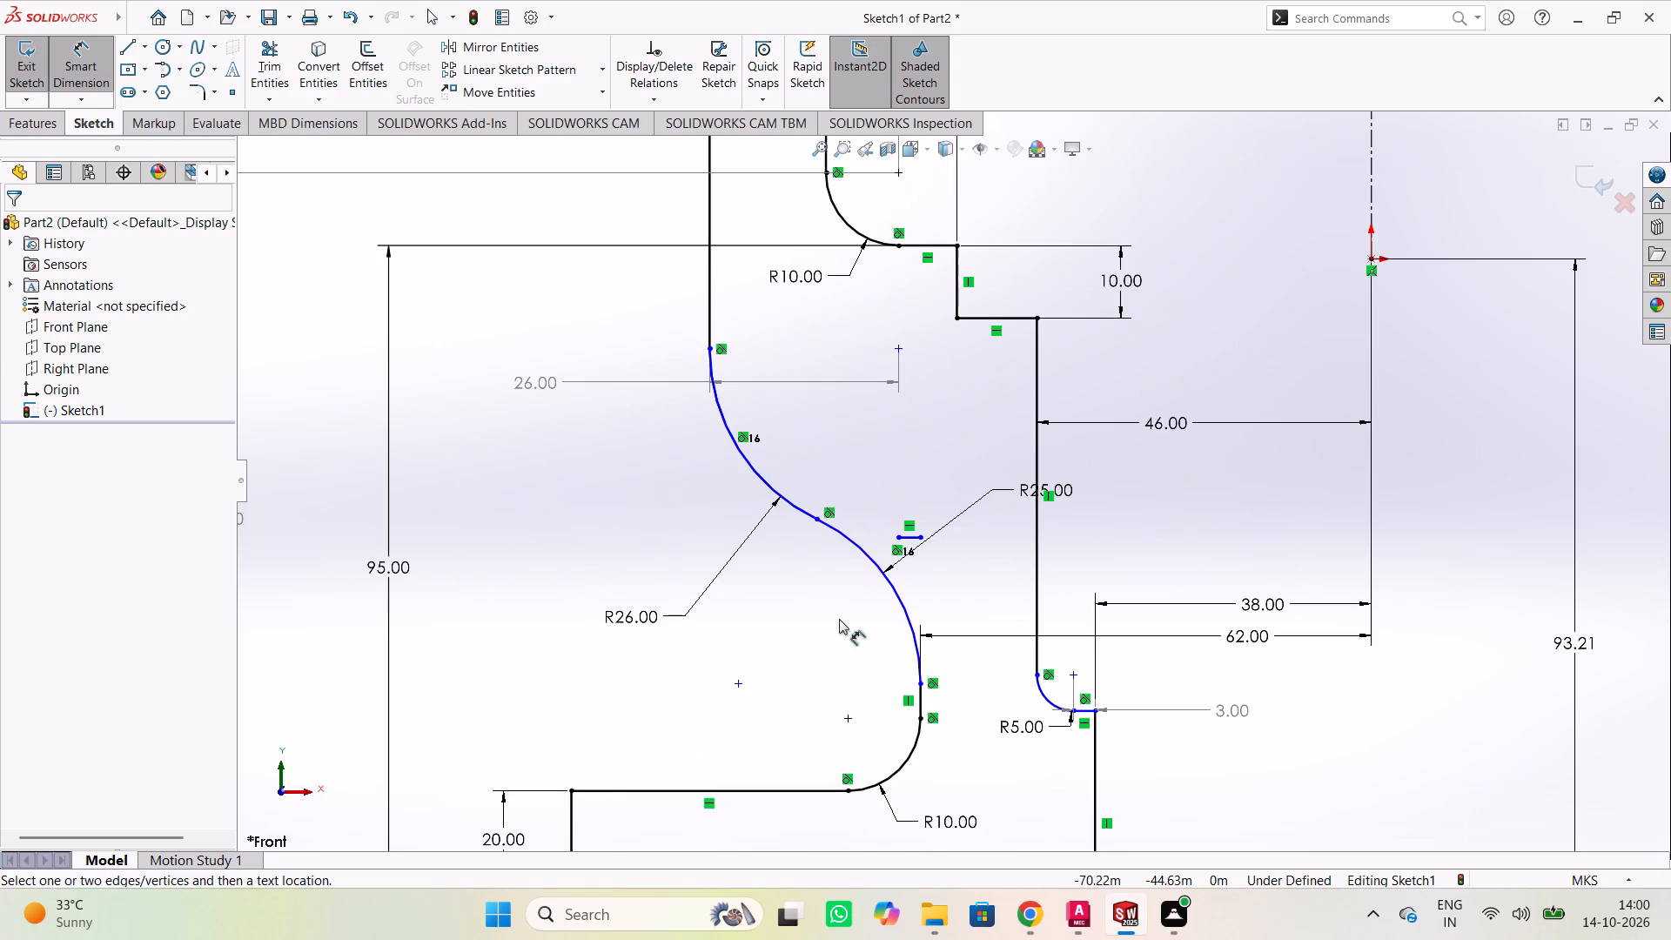
left_click(735, 682)
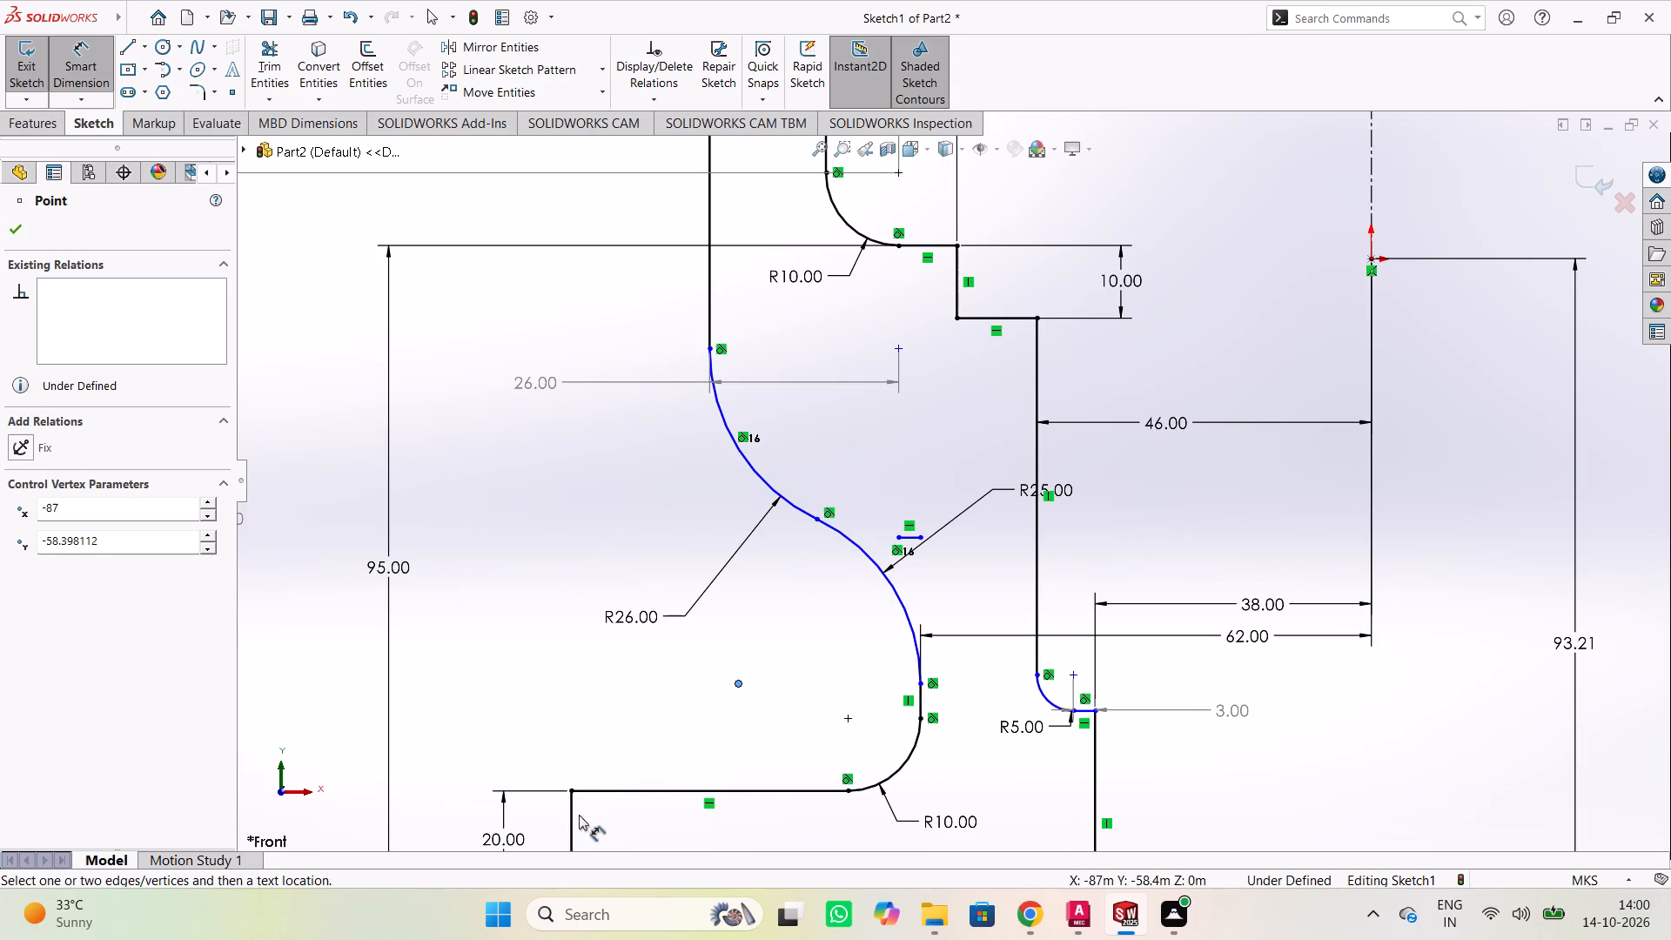
left_click(571, 816)
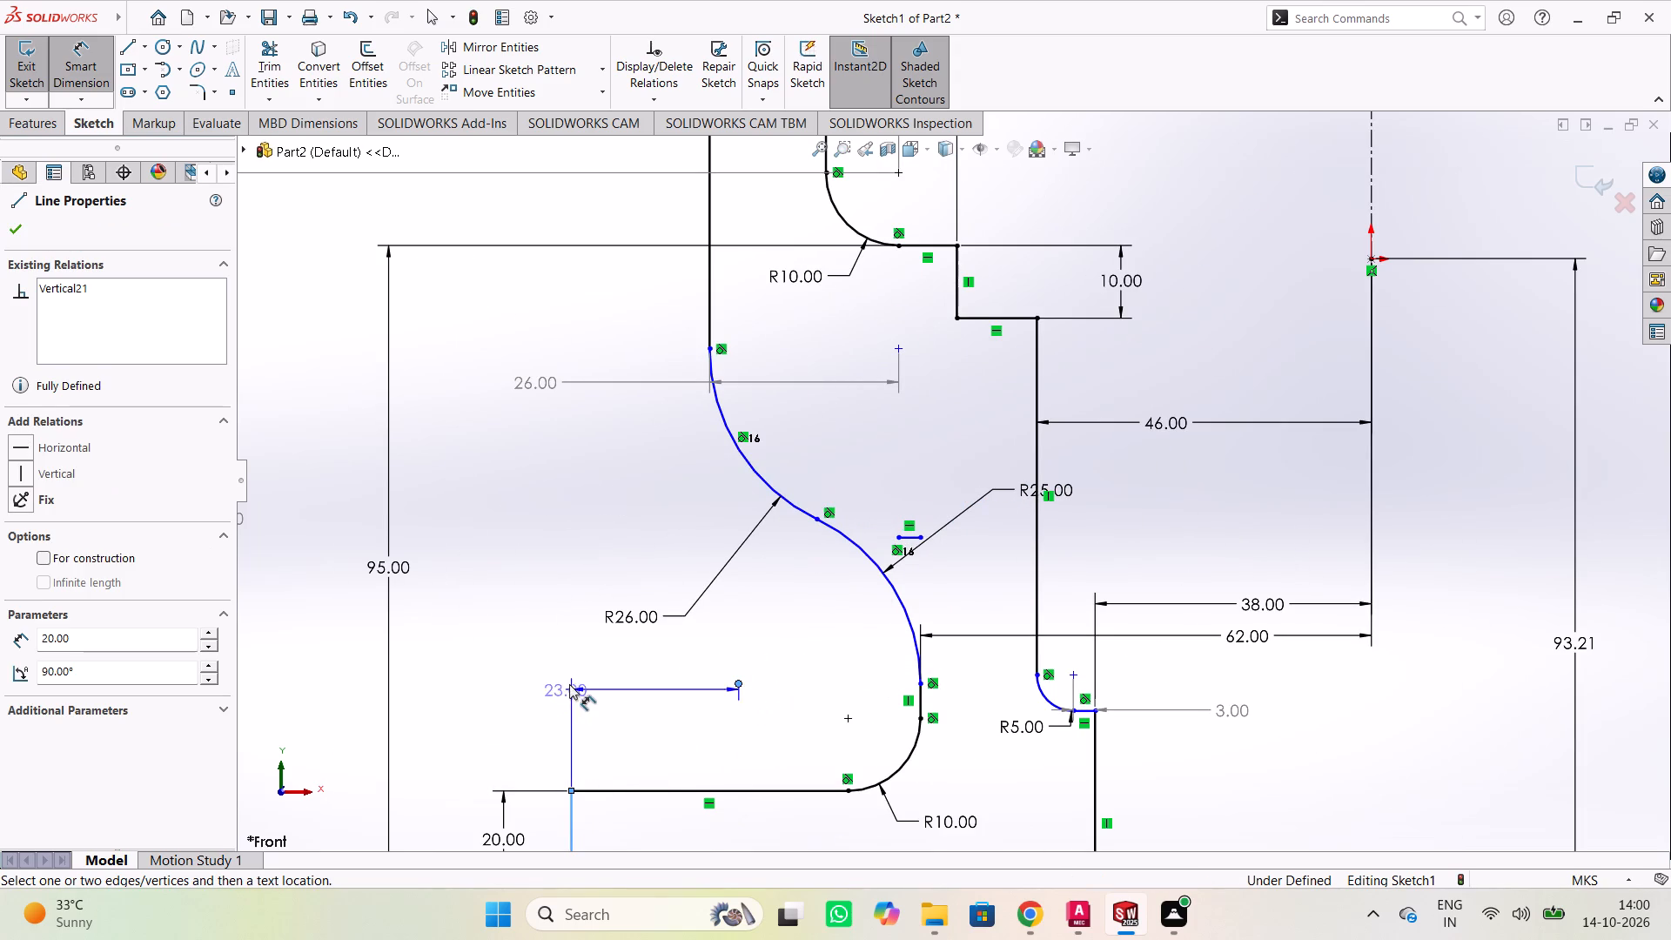
left_click(571, 681)
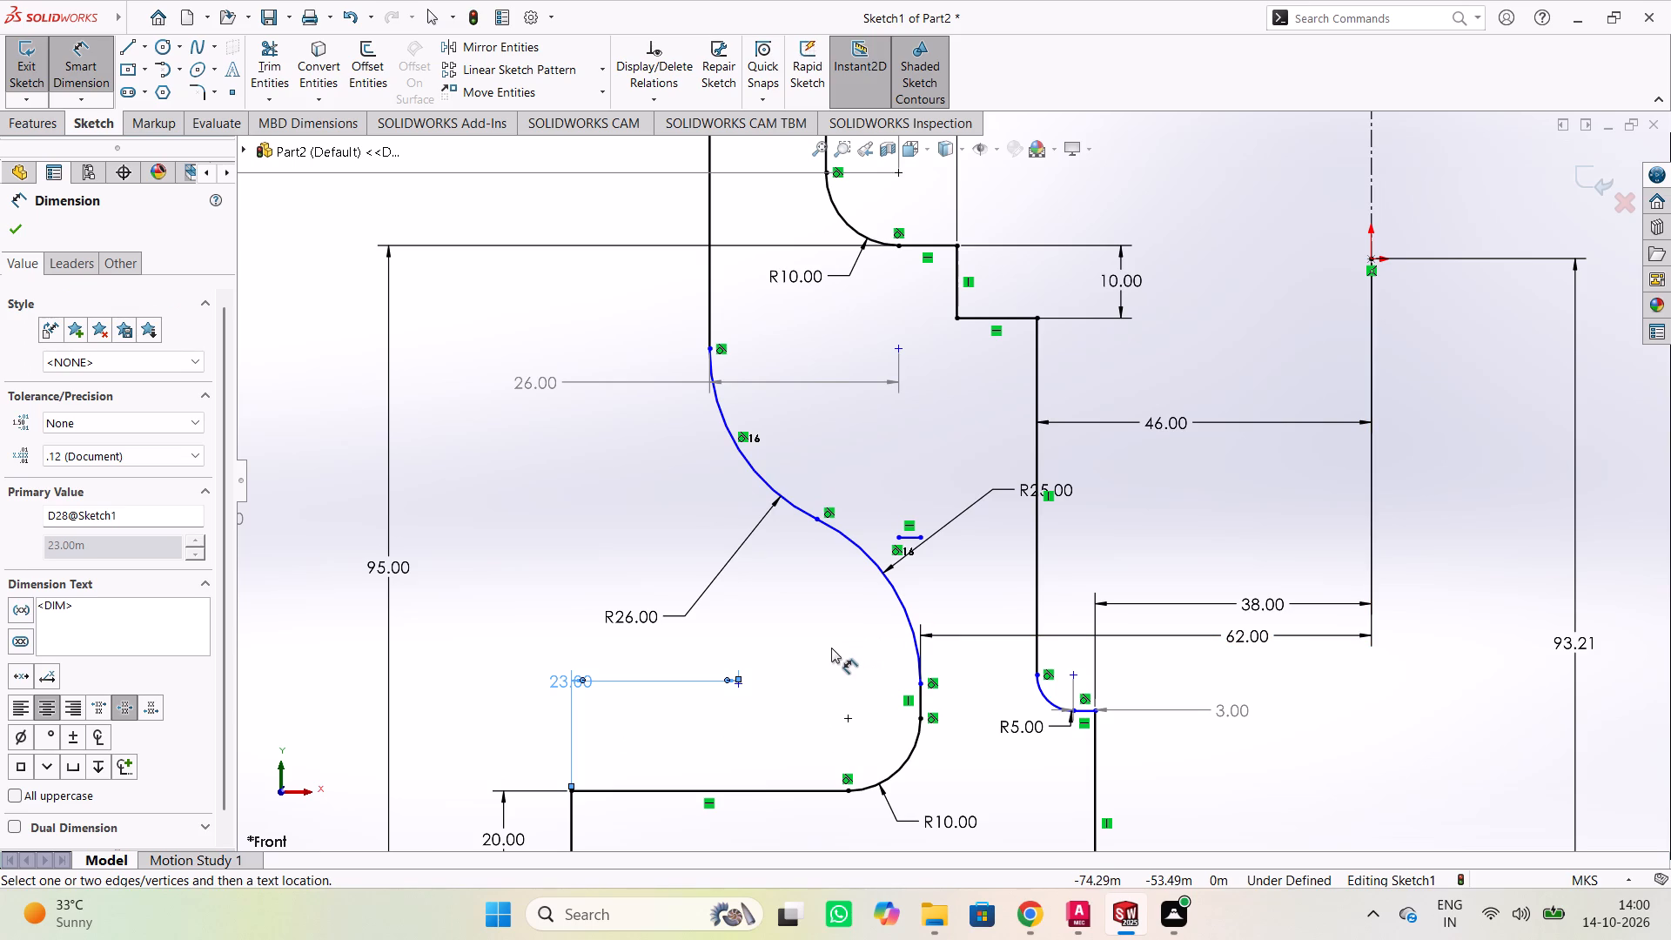
Add a vertical reference dimension between the centres of the 25 m and 26 m arcs.
left_click(739, 685)
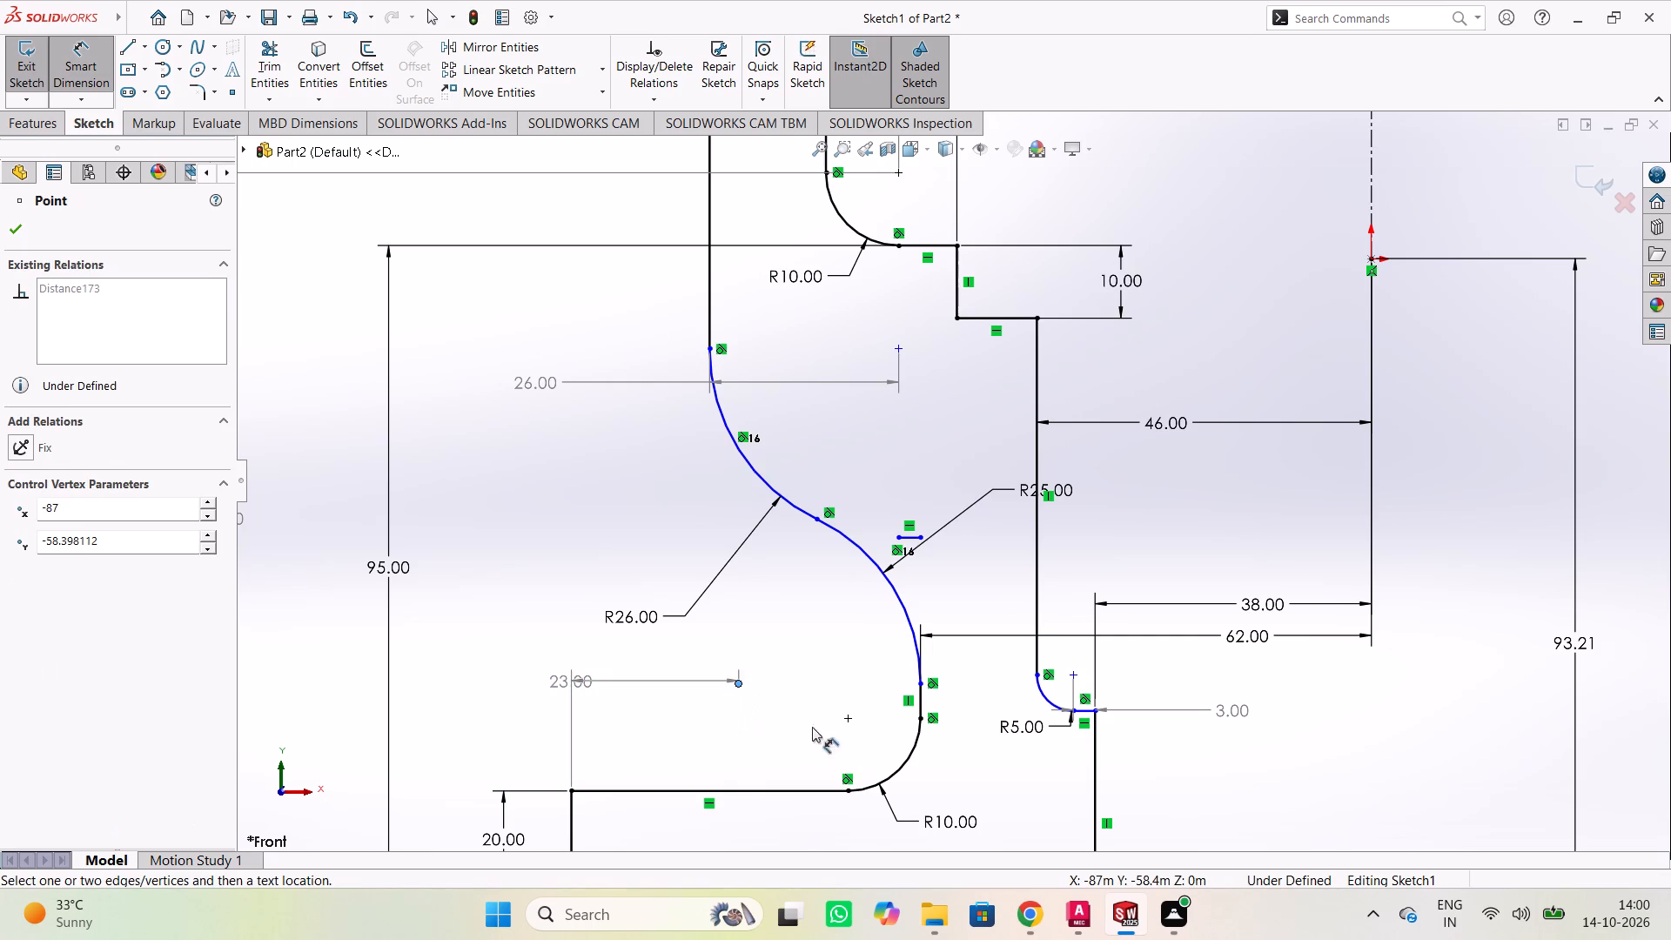
left_click(916, 665)
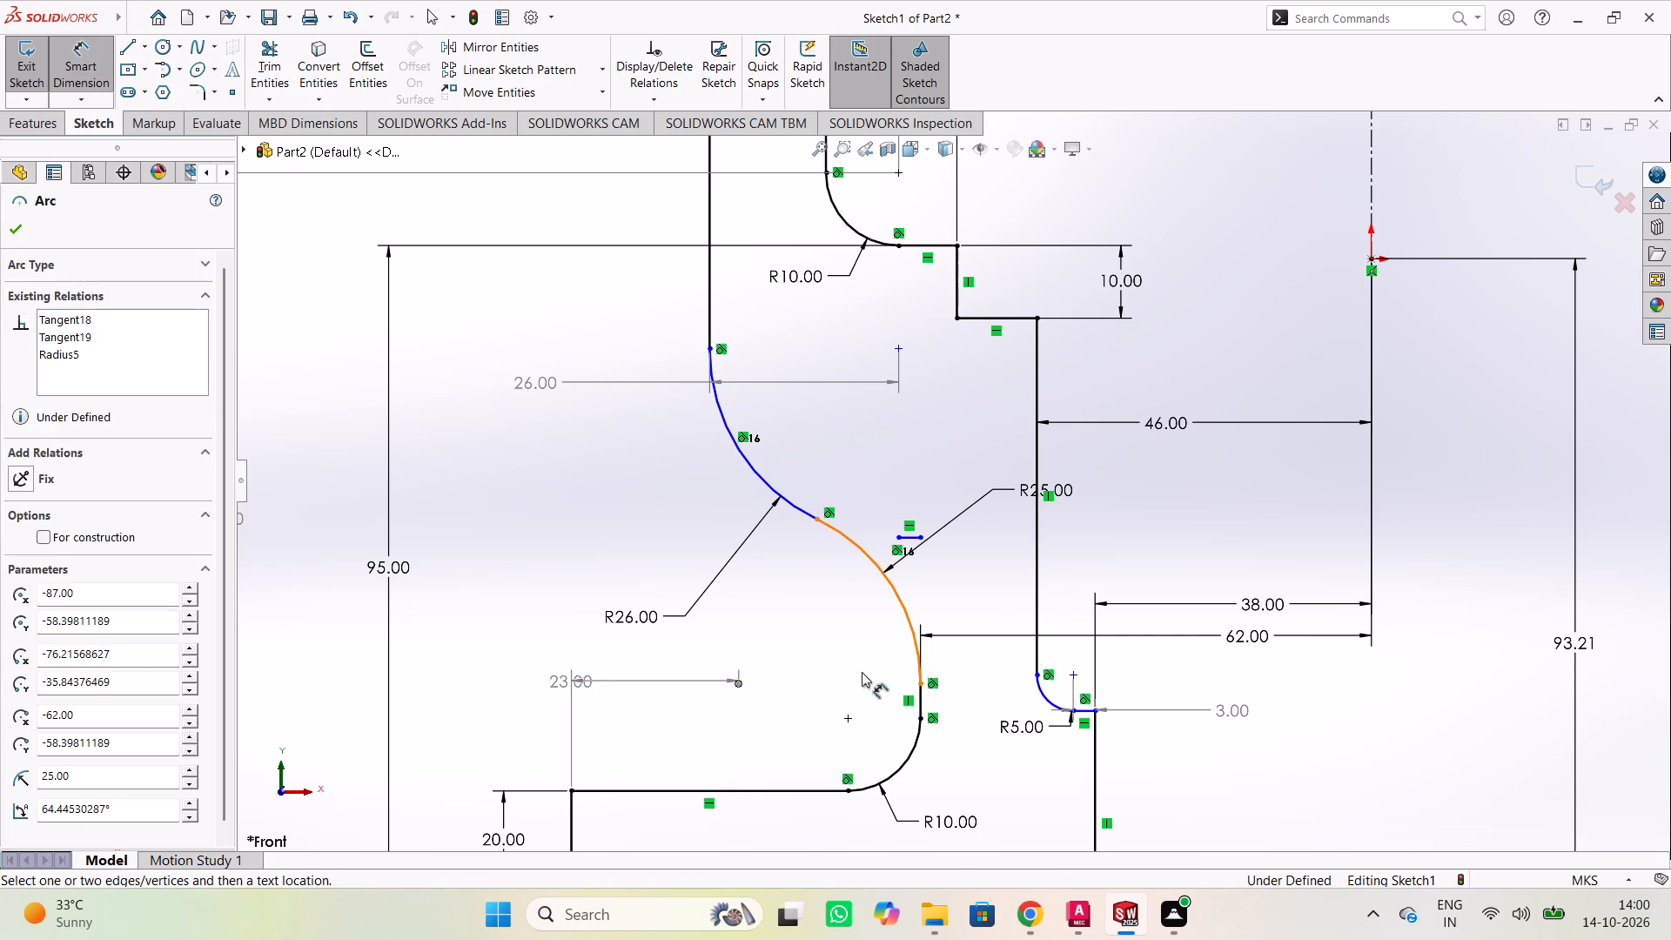
left_click(817, 613)
scroll(808, 604, "down", 4)
scroll(804, 601, "up", 9)
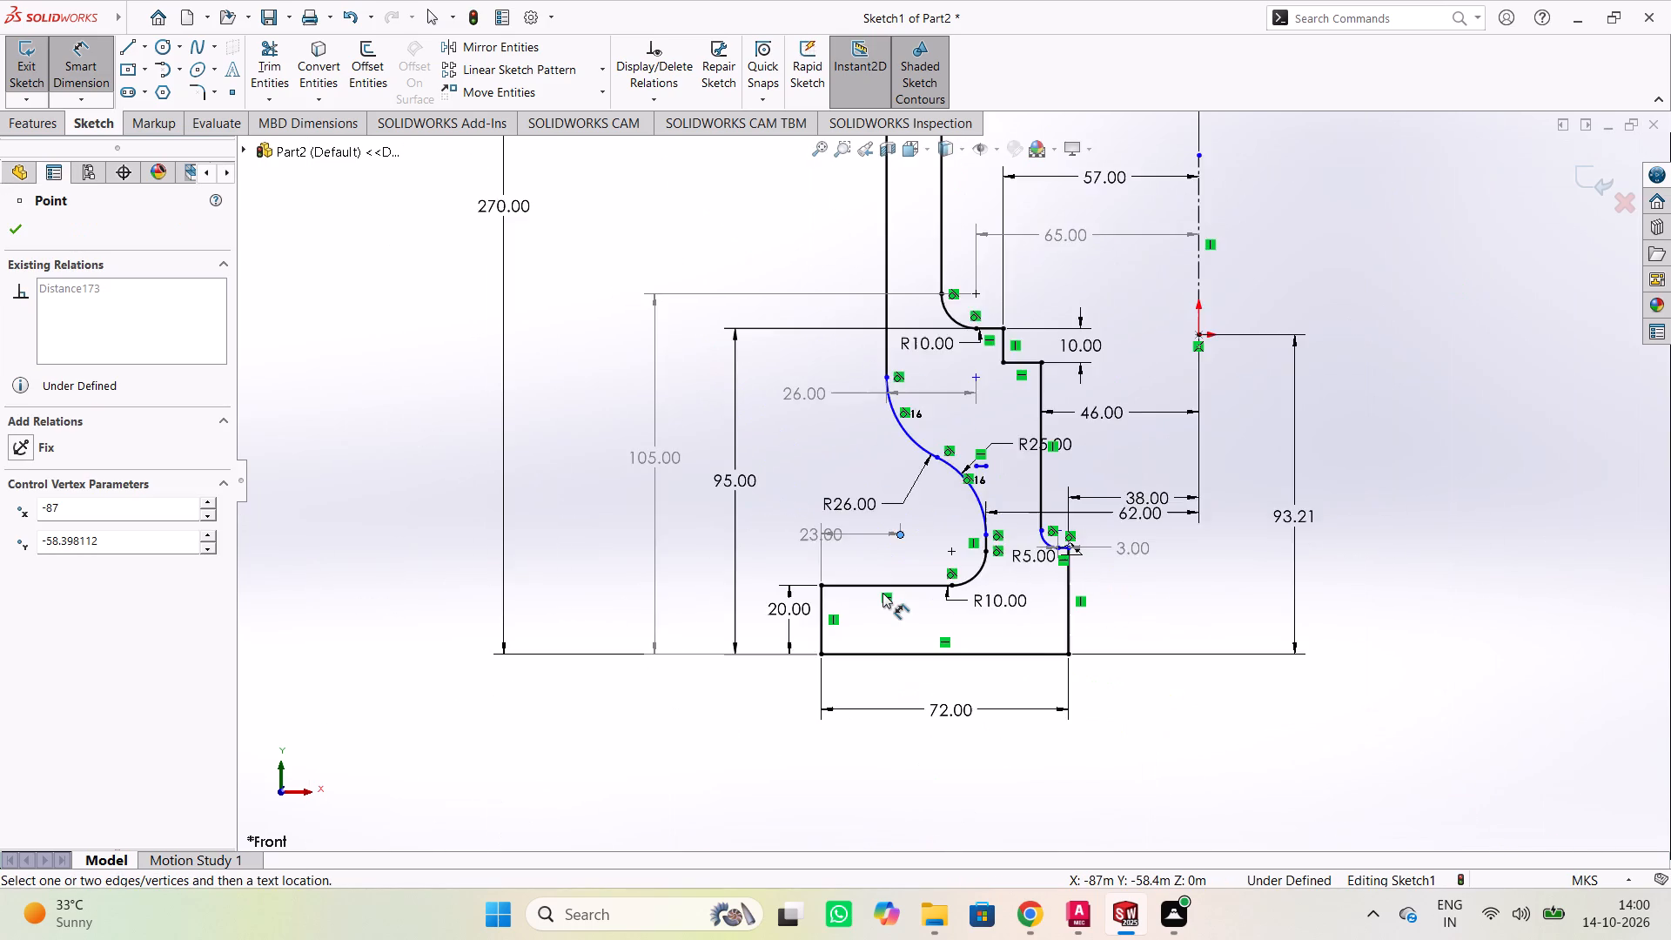
scroll(882, 593, "up", 3)
scroll(802, 254, "up", 2)
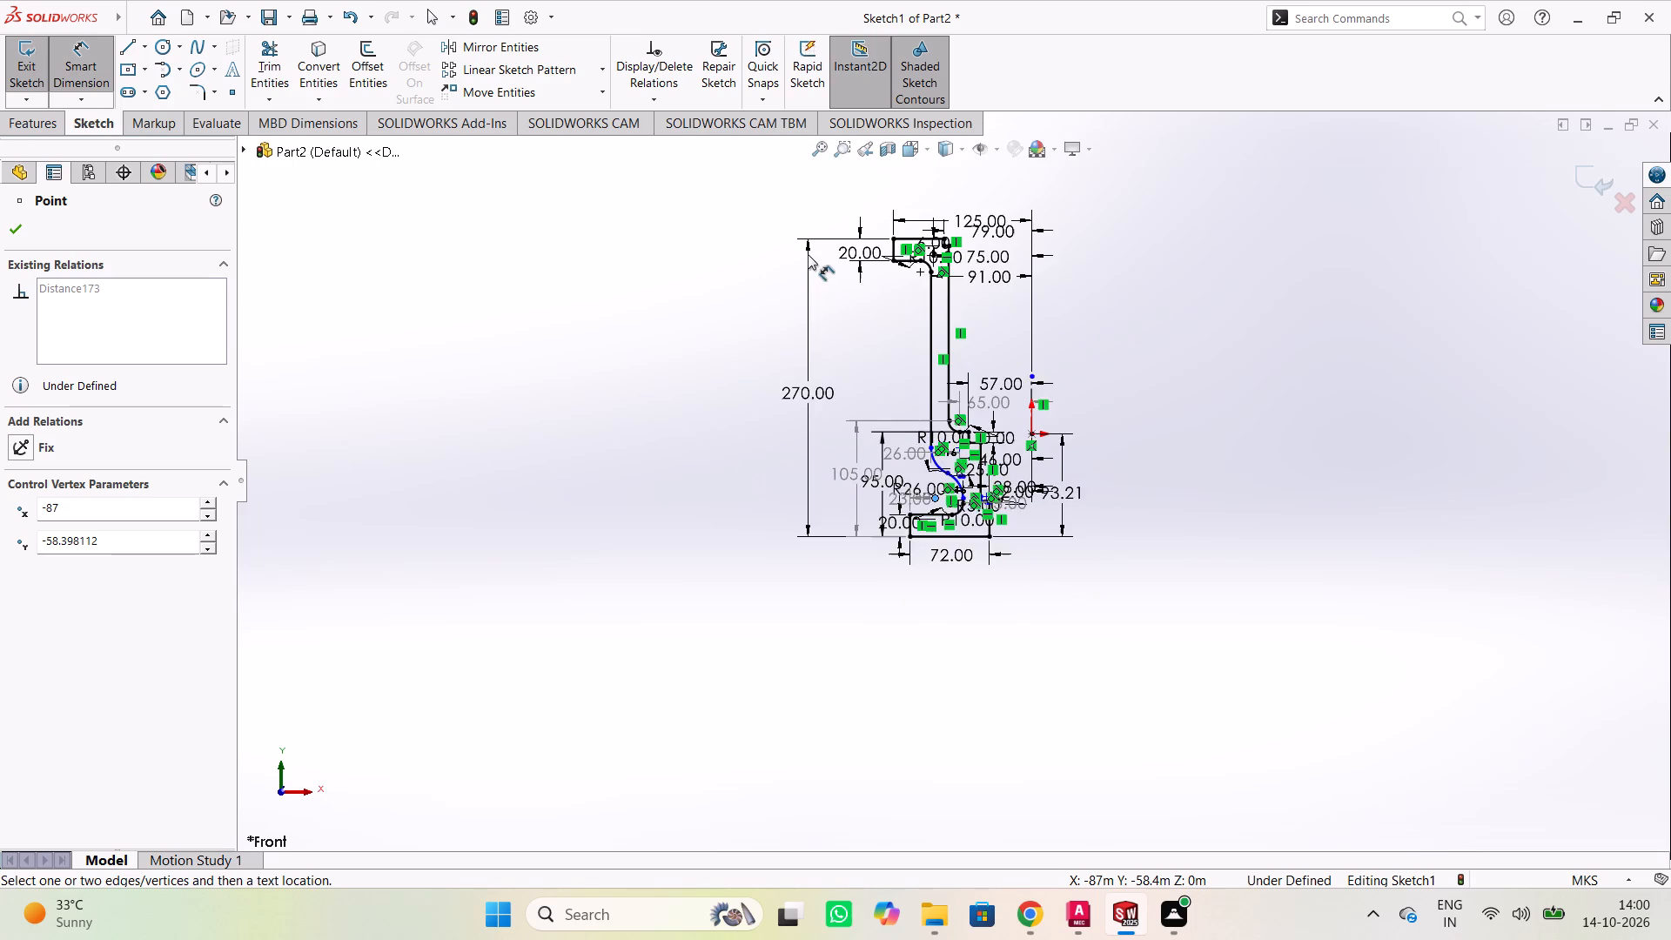
scroll(929, 314, "down", 5)
scroll(1075, 557, "down", 5)
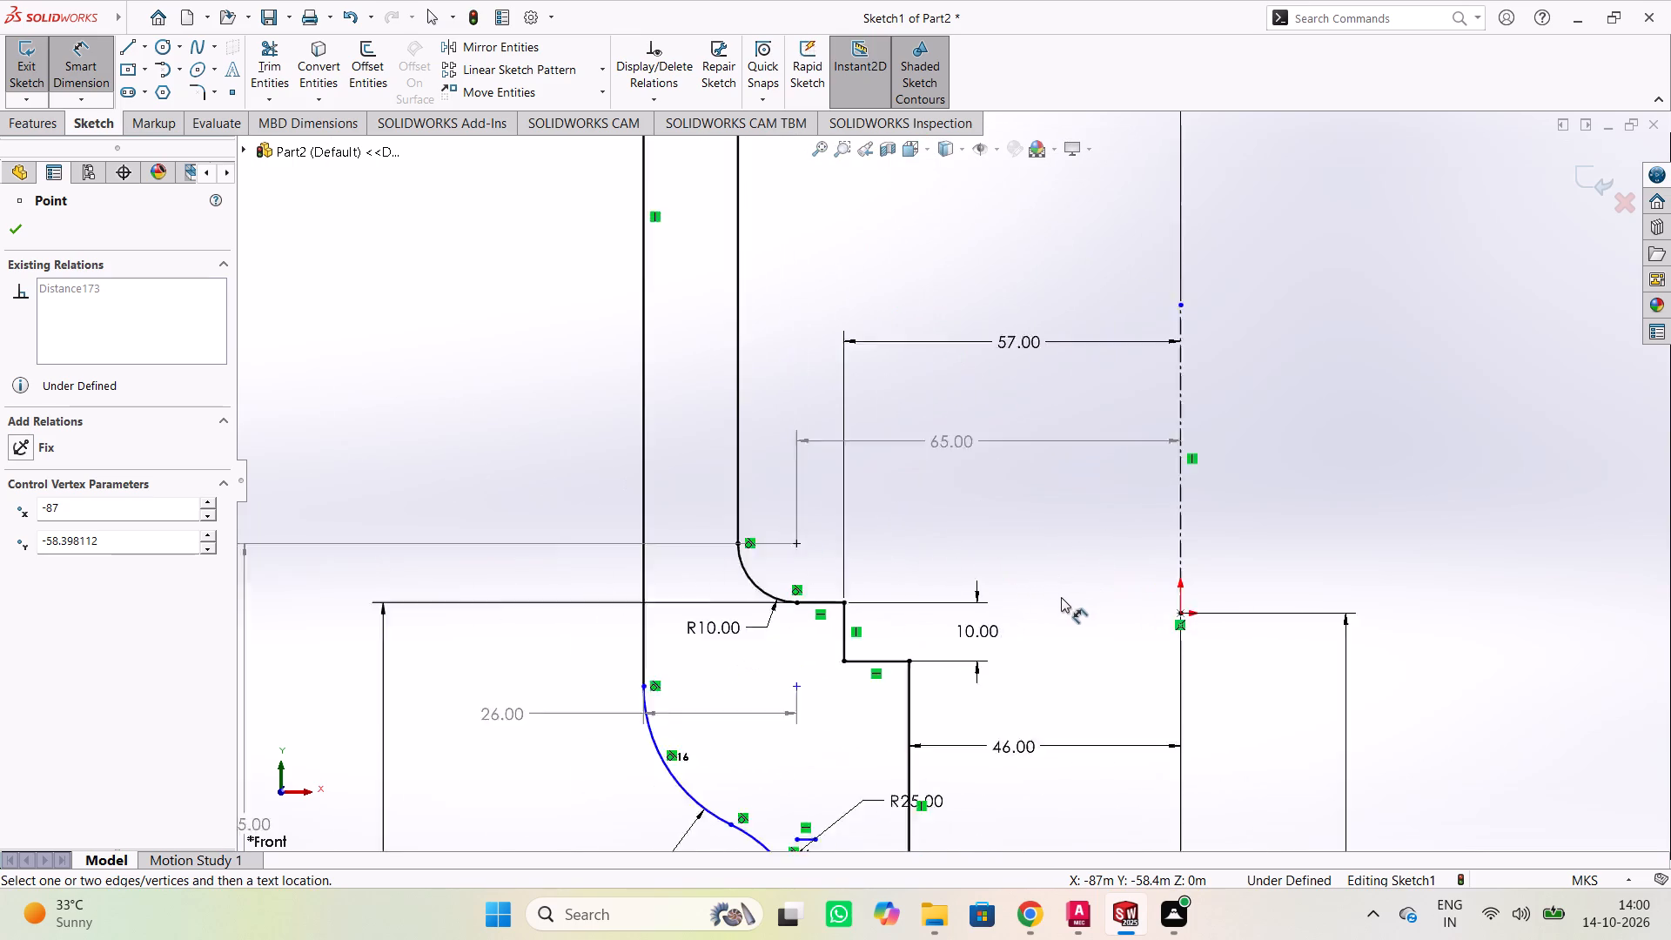
scroll(800, 715, "up", 1)
scroll(802, 700, "down", 3)
scroll(822, 693, "up", 1)
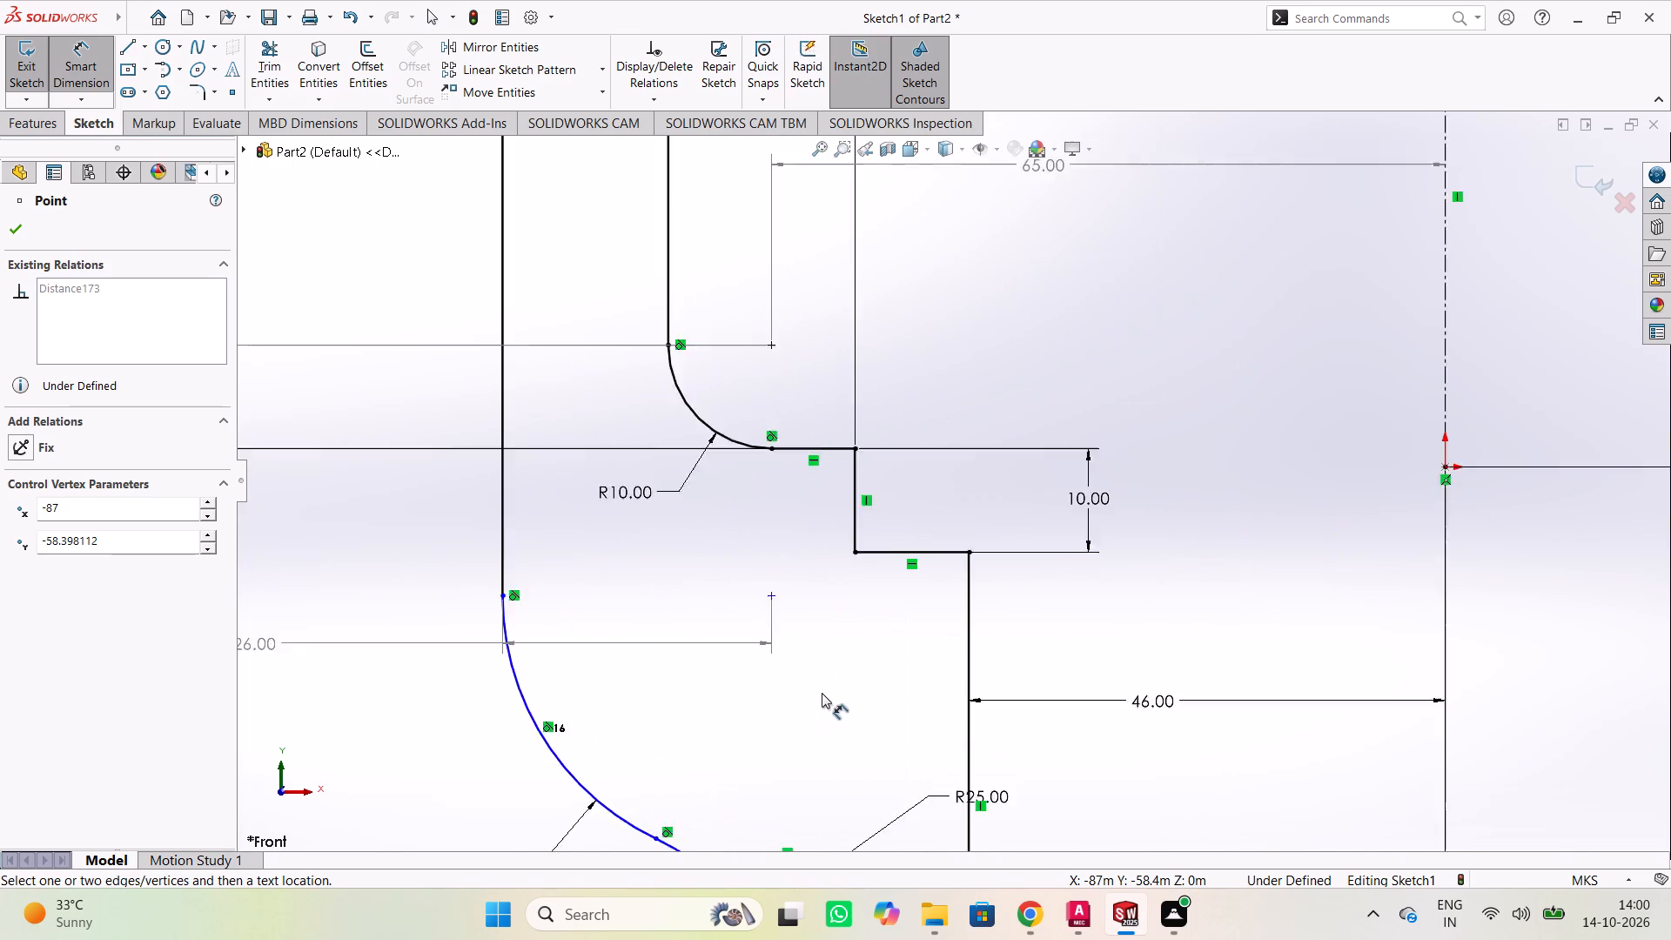
scroll(822, 693, "up", 3)
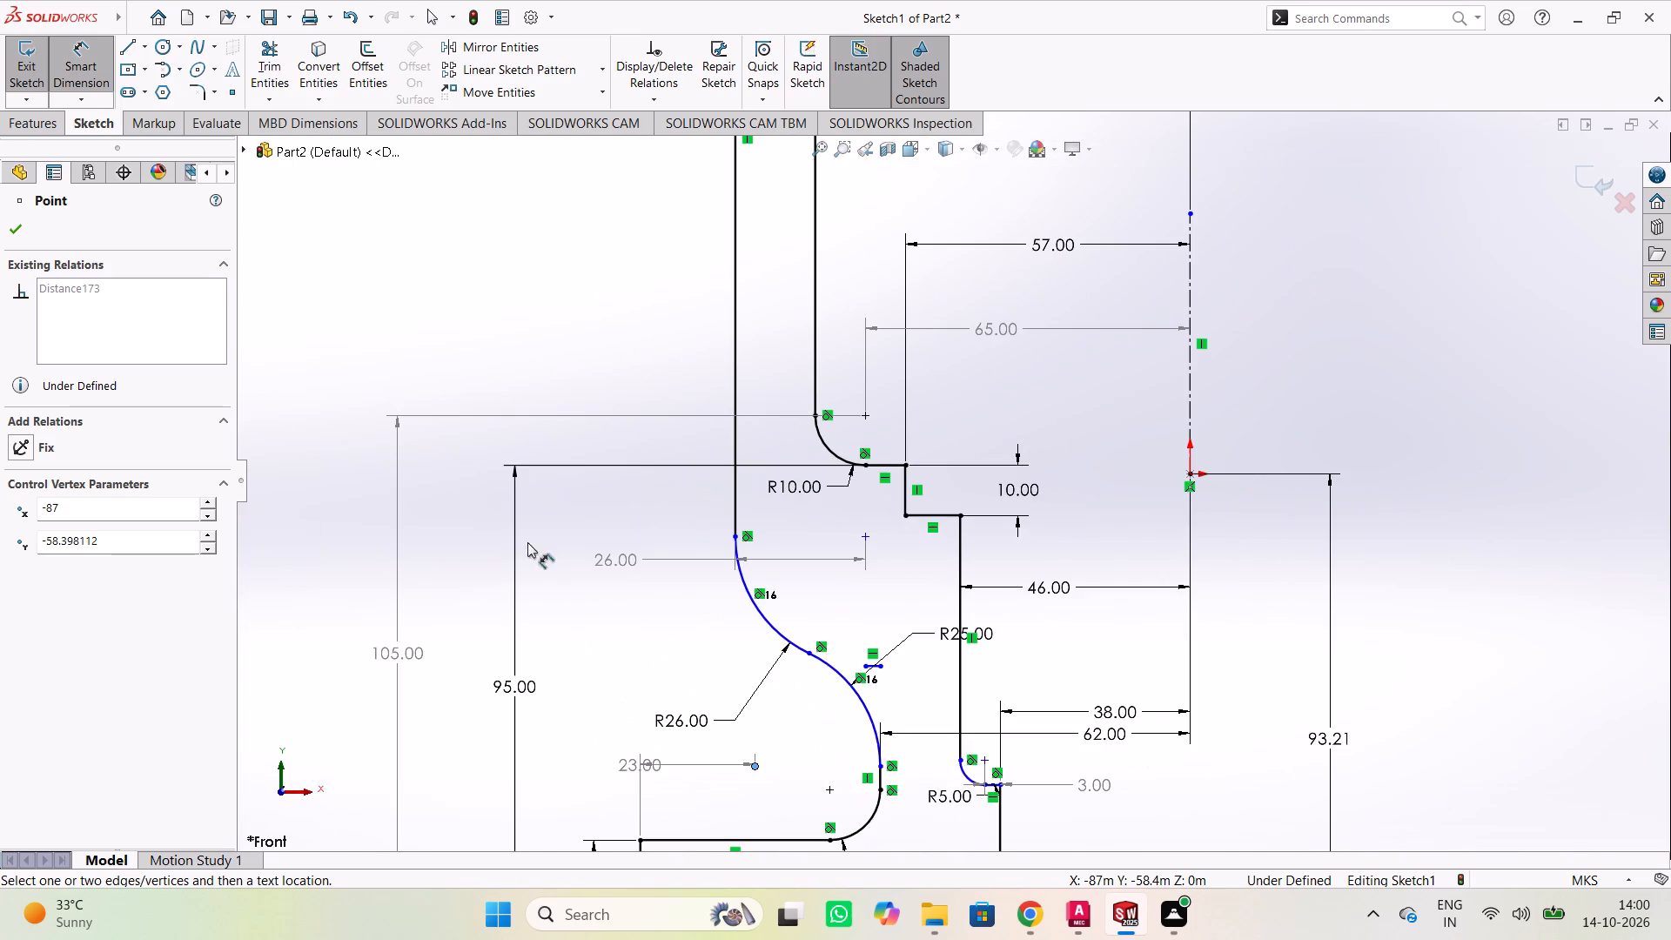
left_click(870, 541)
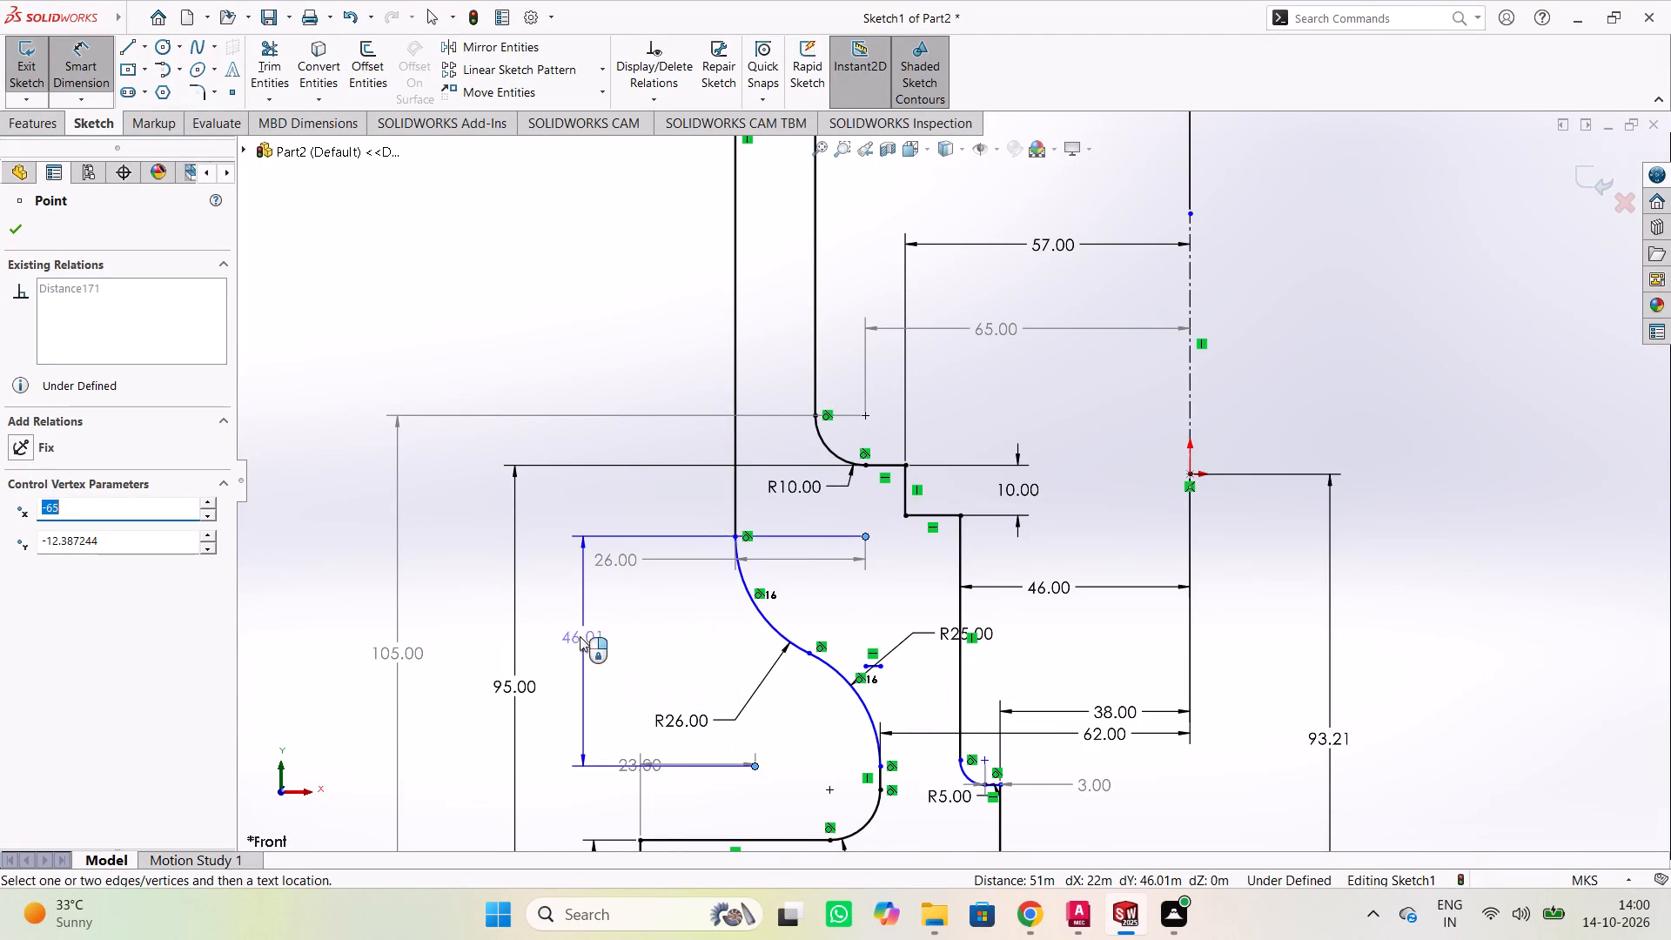
left_click(553, 634)
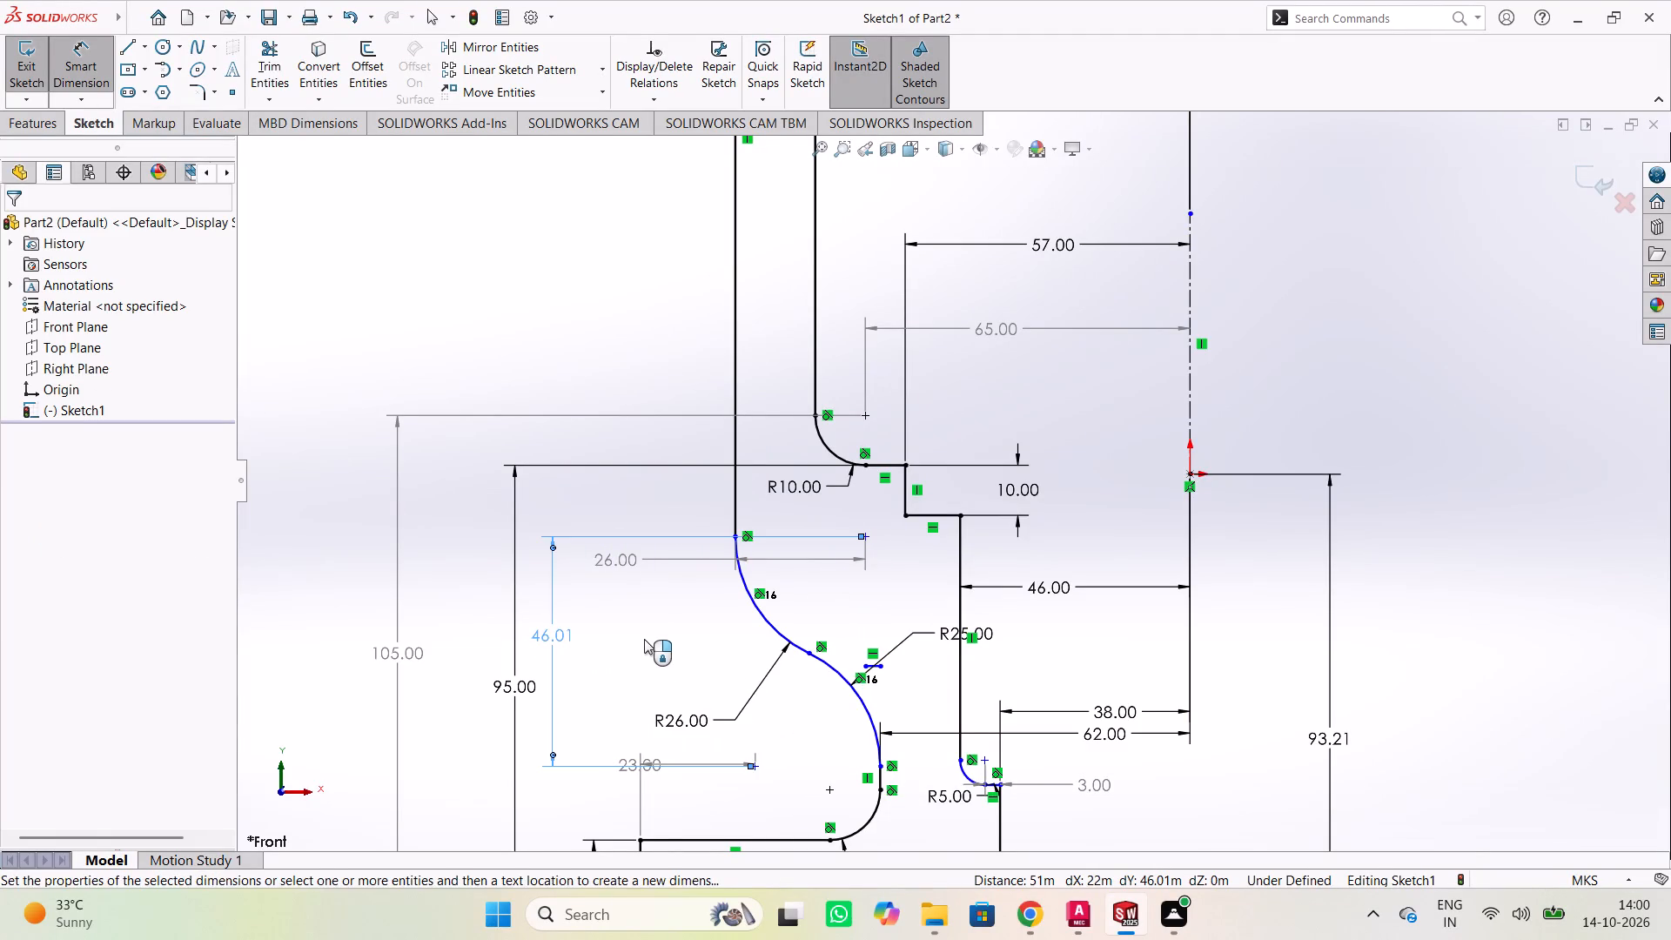
Add a horizontal reference dimension between the centres of the 25 m and 26 m arcs.
left_click(755, 762)
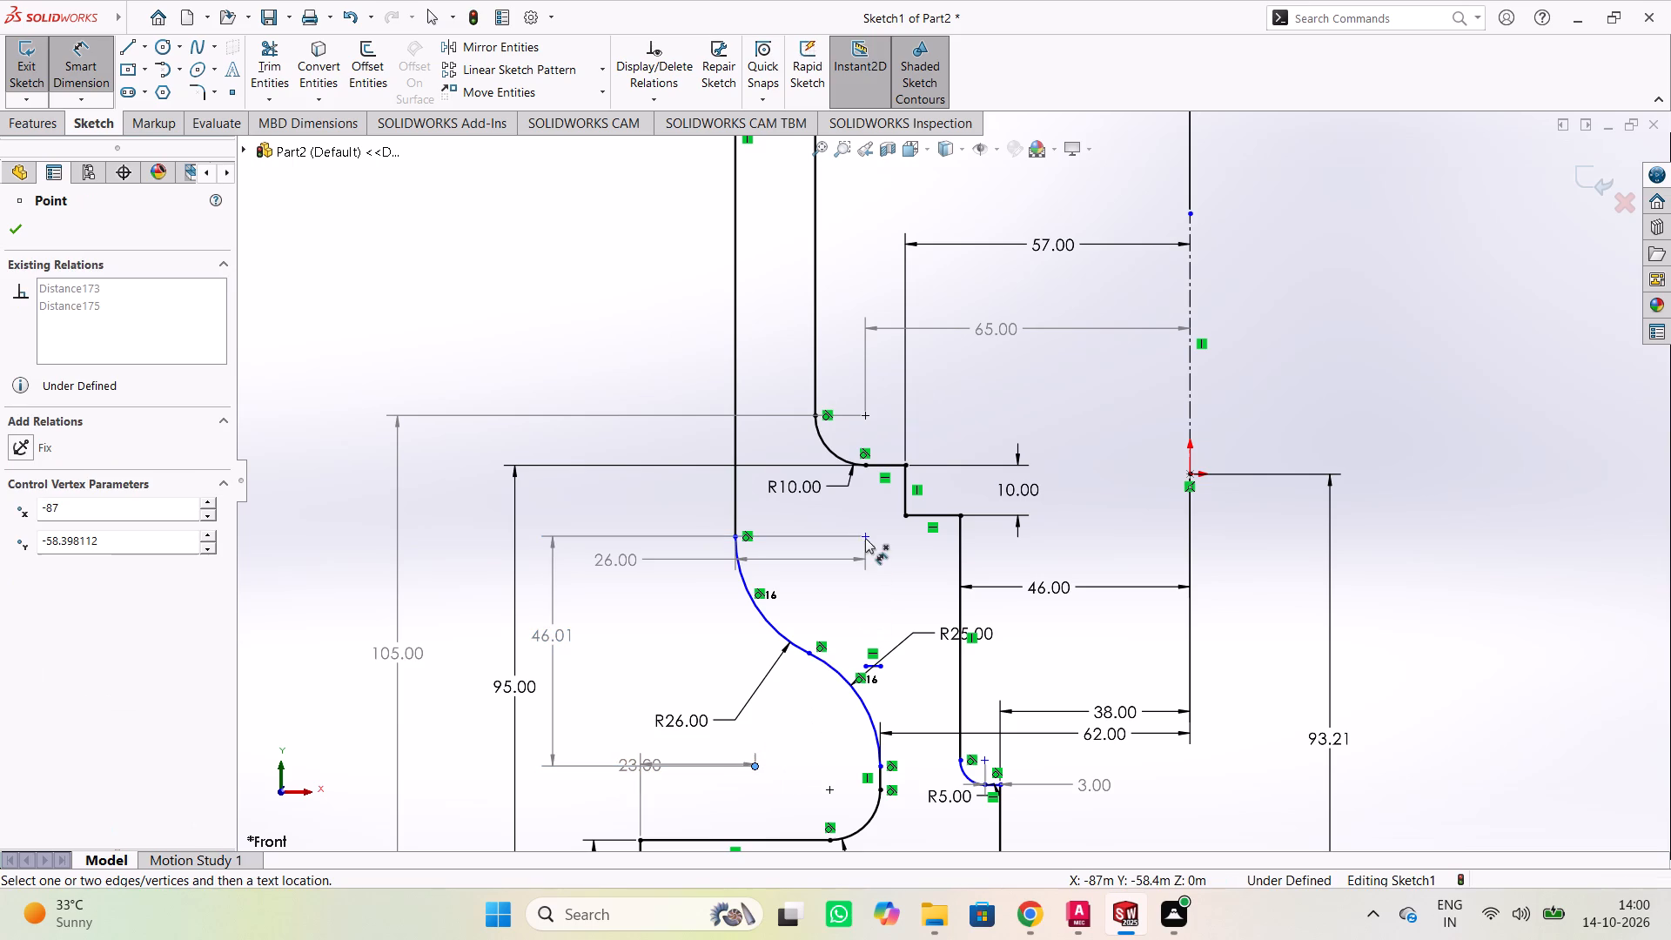
left_click(868, 533)
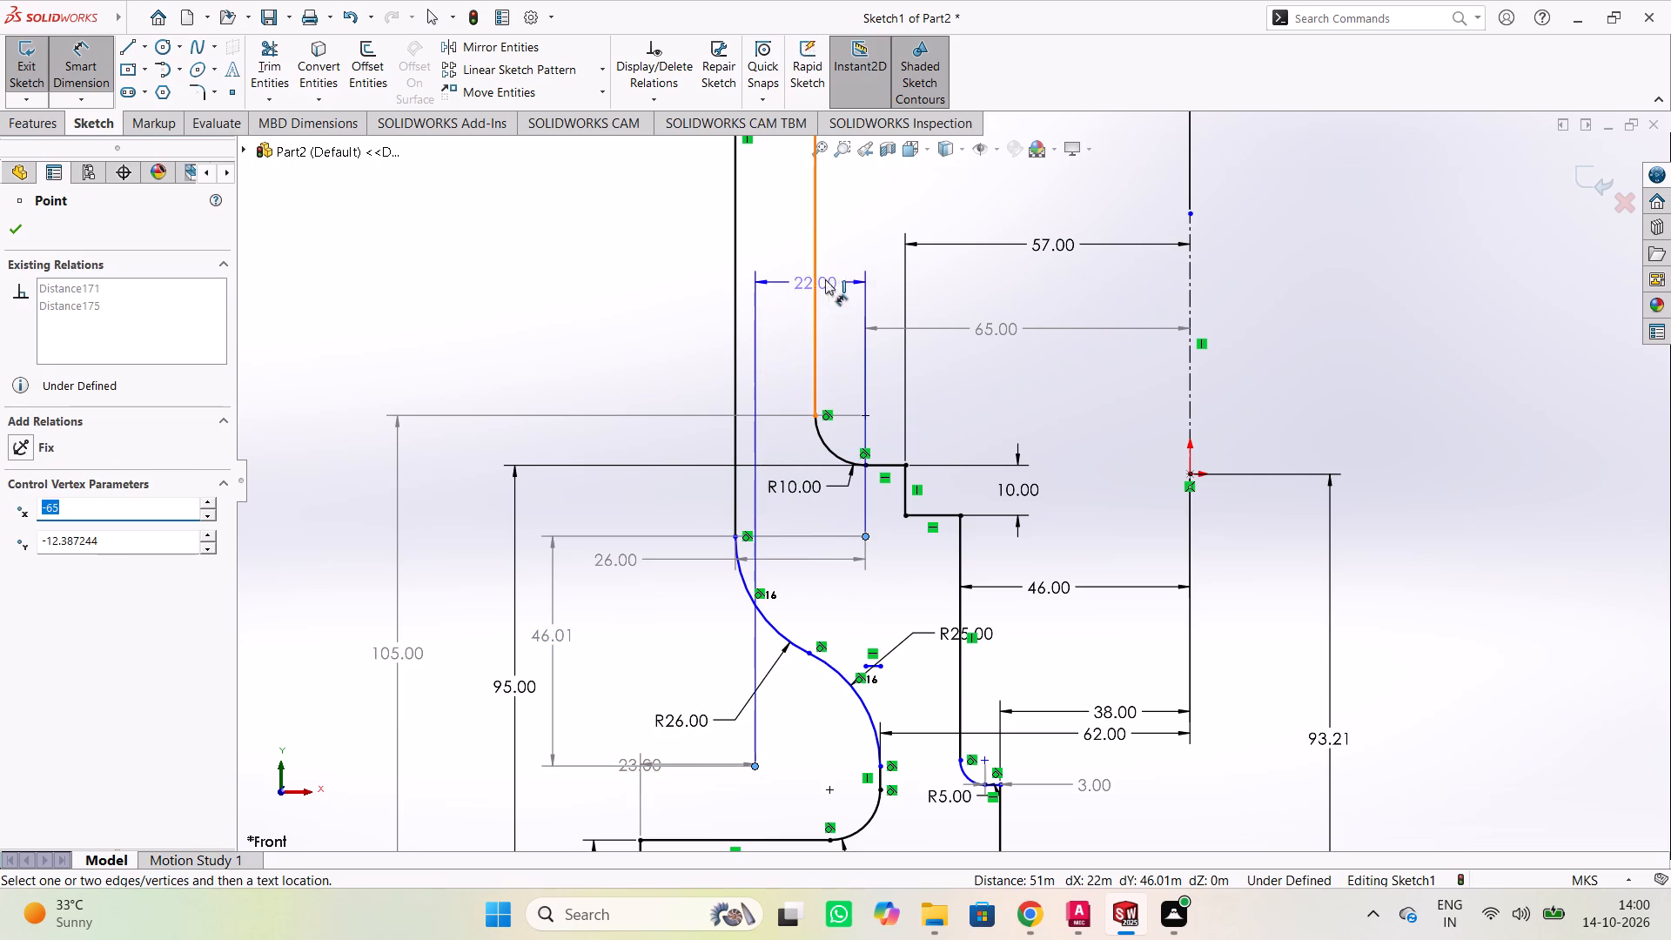
left_click(854, 258)
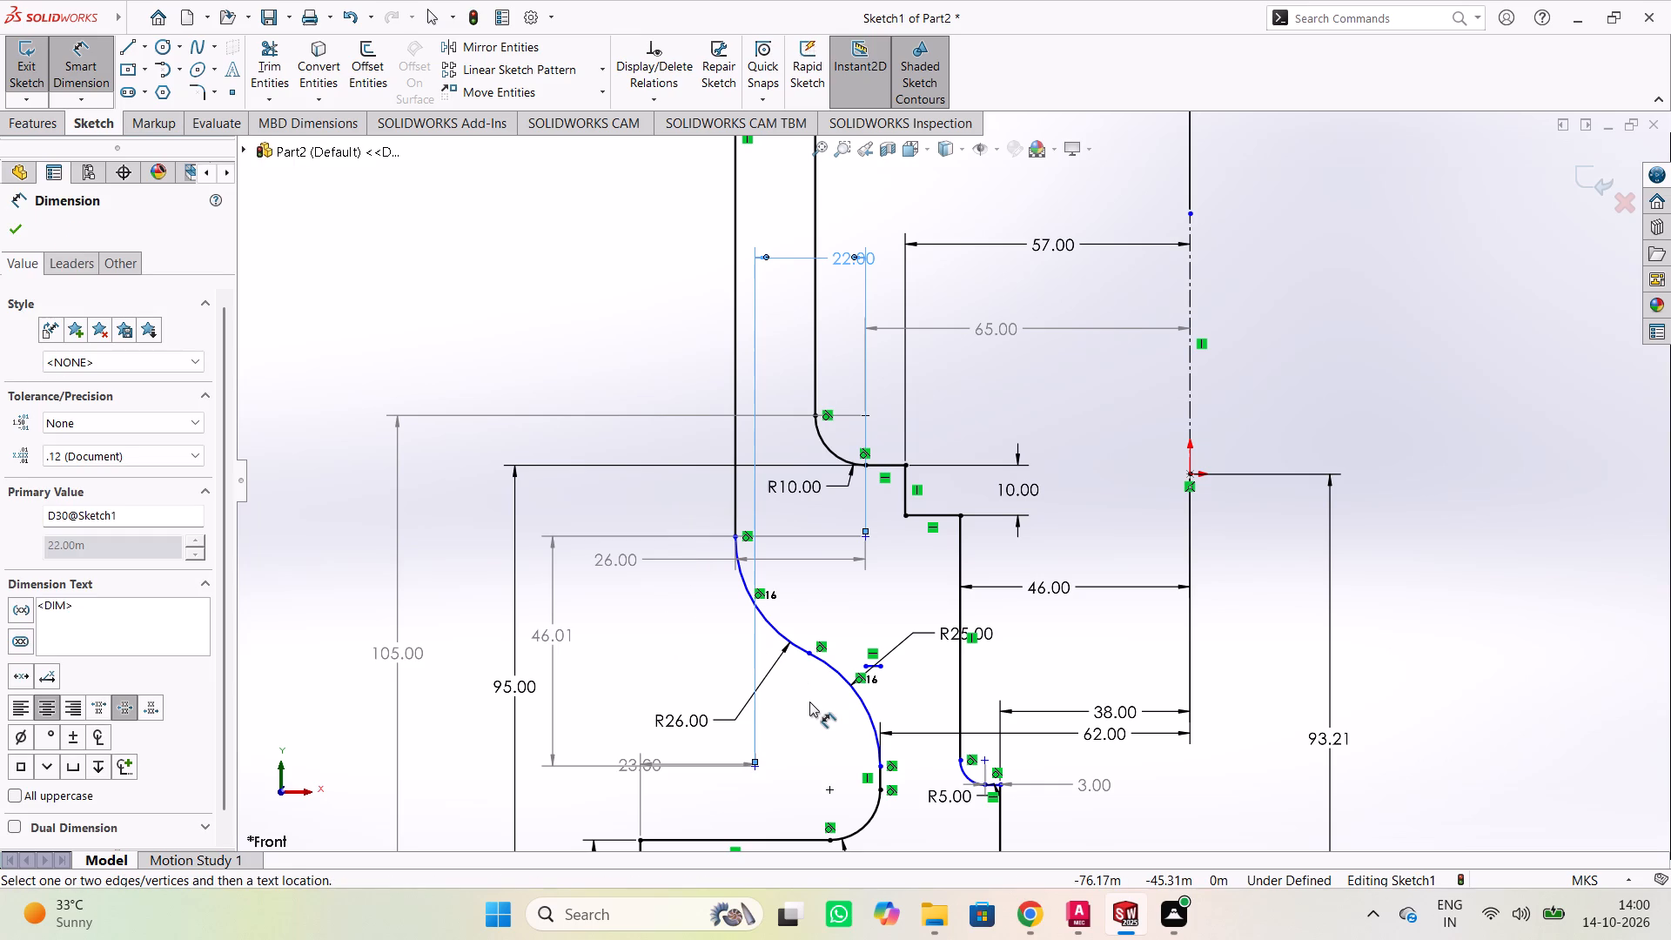
Add a horizontal reference dimension from the origin to the 25 m arc's centre.
left_click(1192, 474)
left_click(758, 771)
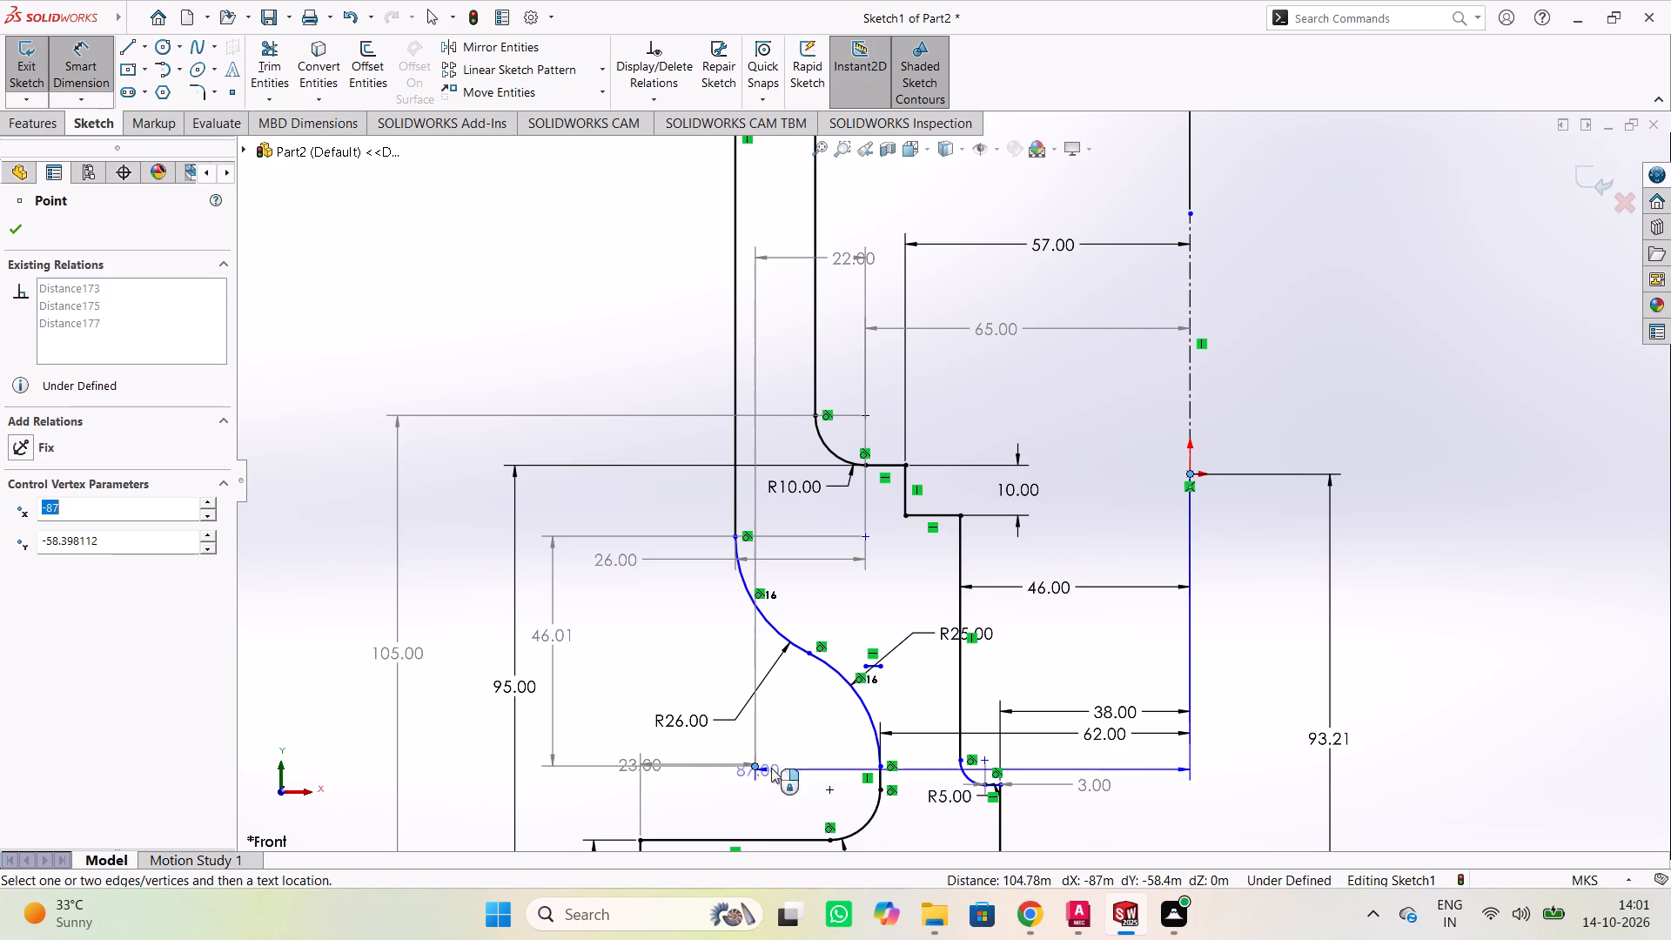
left_click(838, 814)
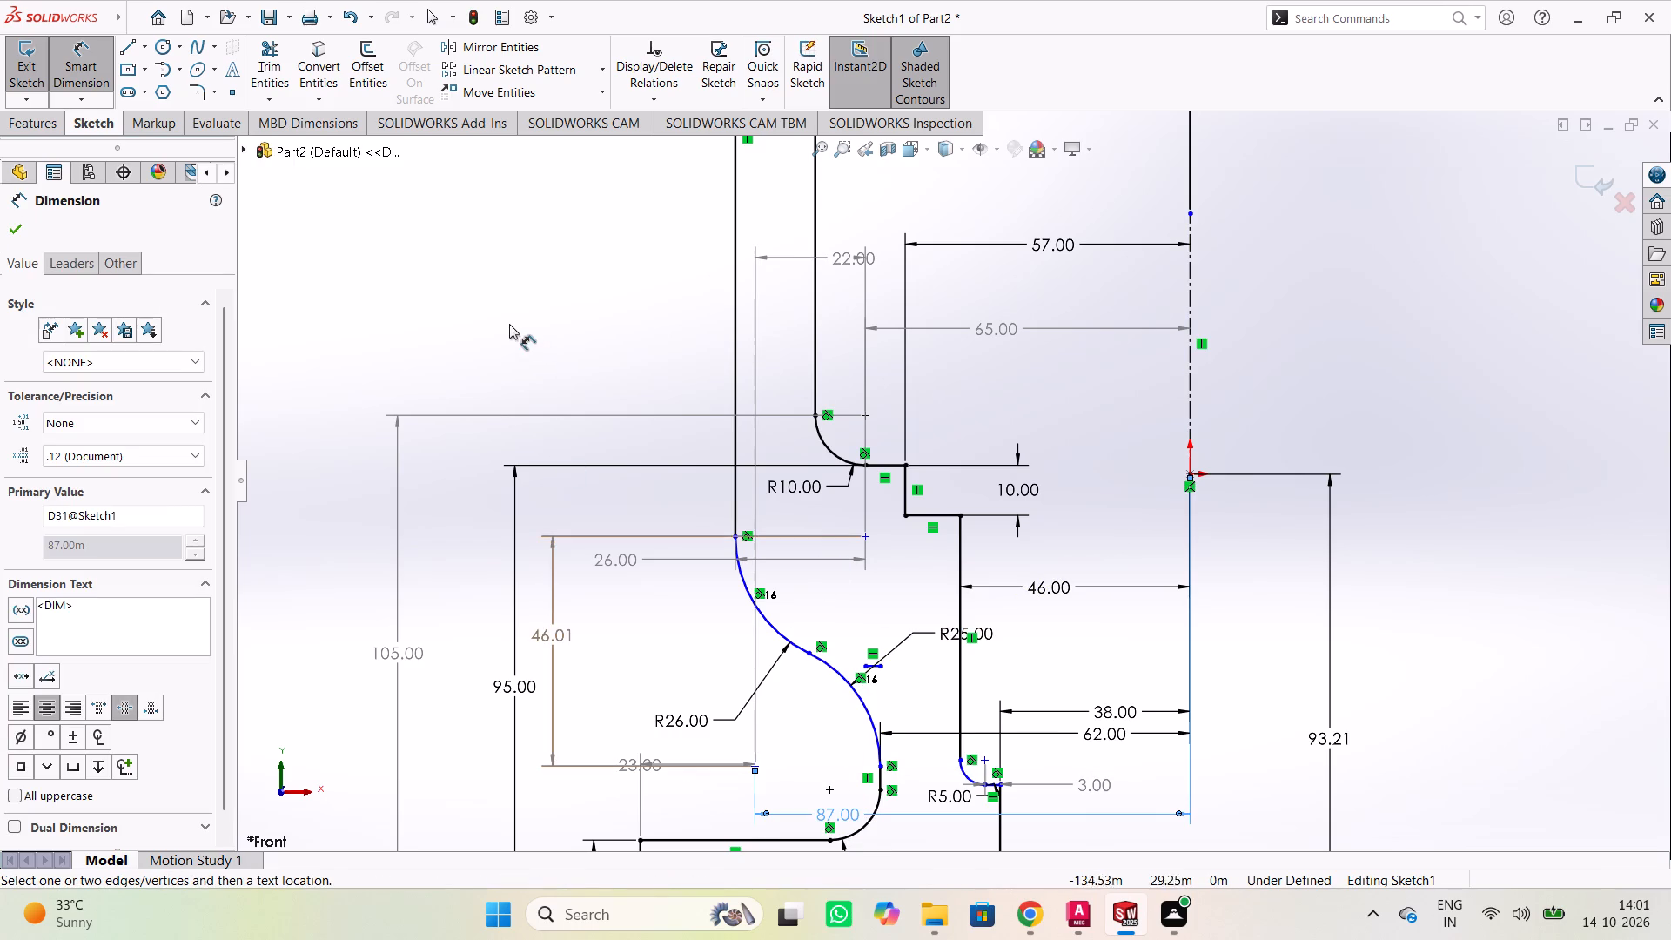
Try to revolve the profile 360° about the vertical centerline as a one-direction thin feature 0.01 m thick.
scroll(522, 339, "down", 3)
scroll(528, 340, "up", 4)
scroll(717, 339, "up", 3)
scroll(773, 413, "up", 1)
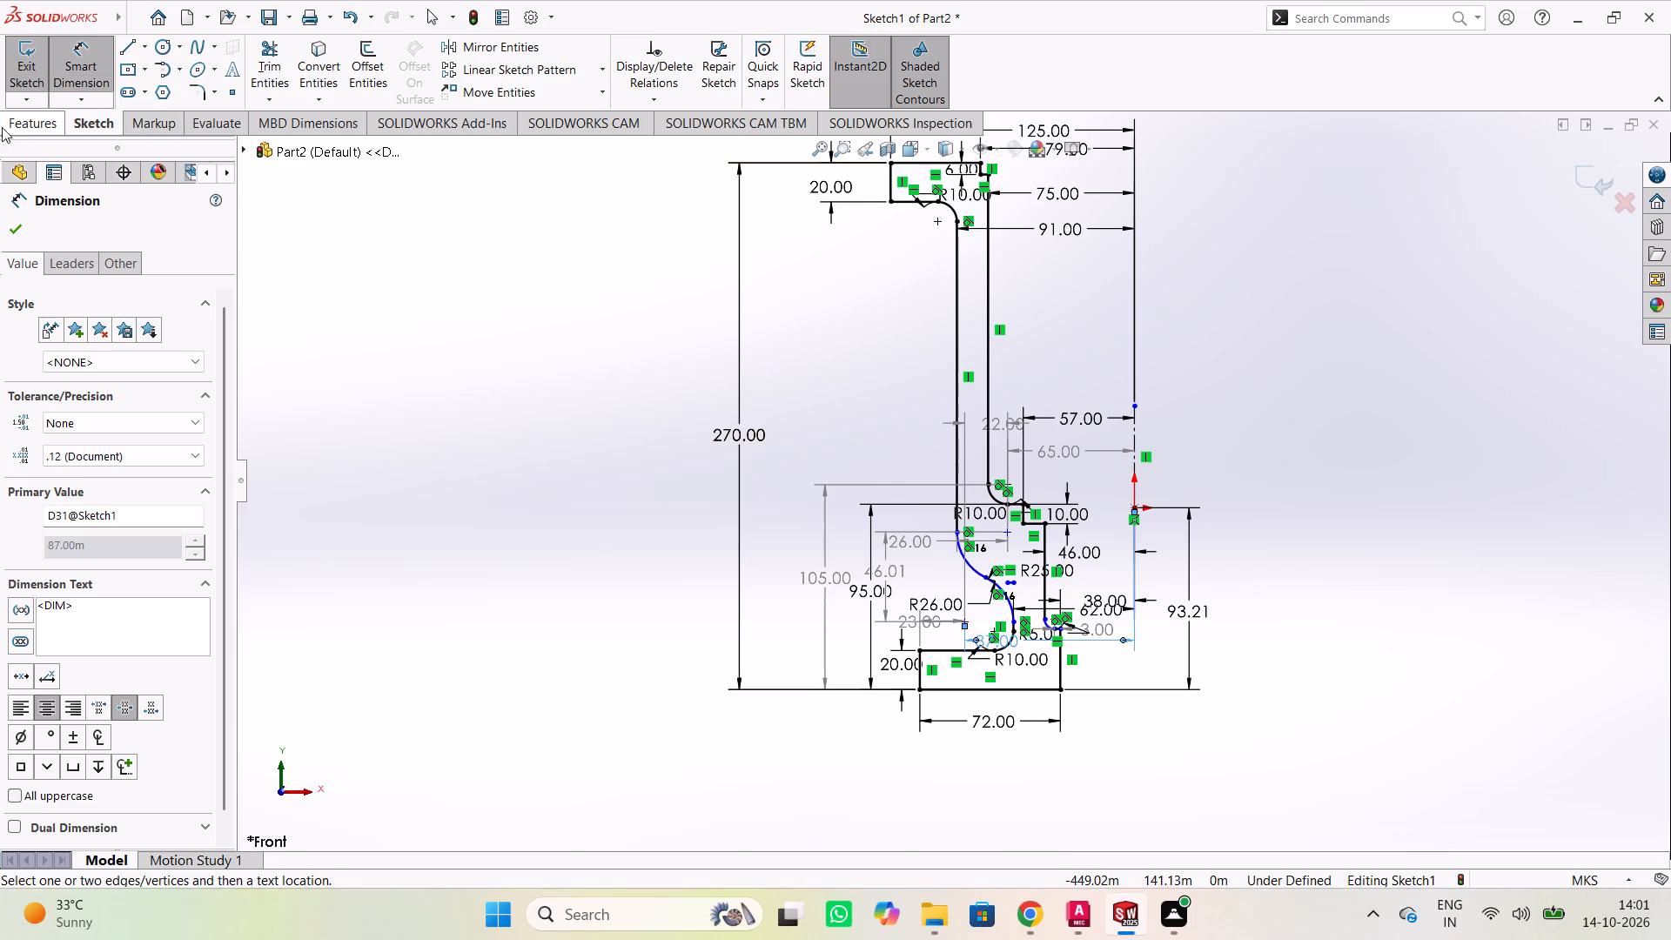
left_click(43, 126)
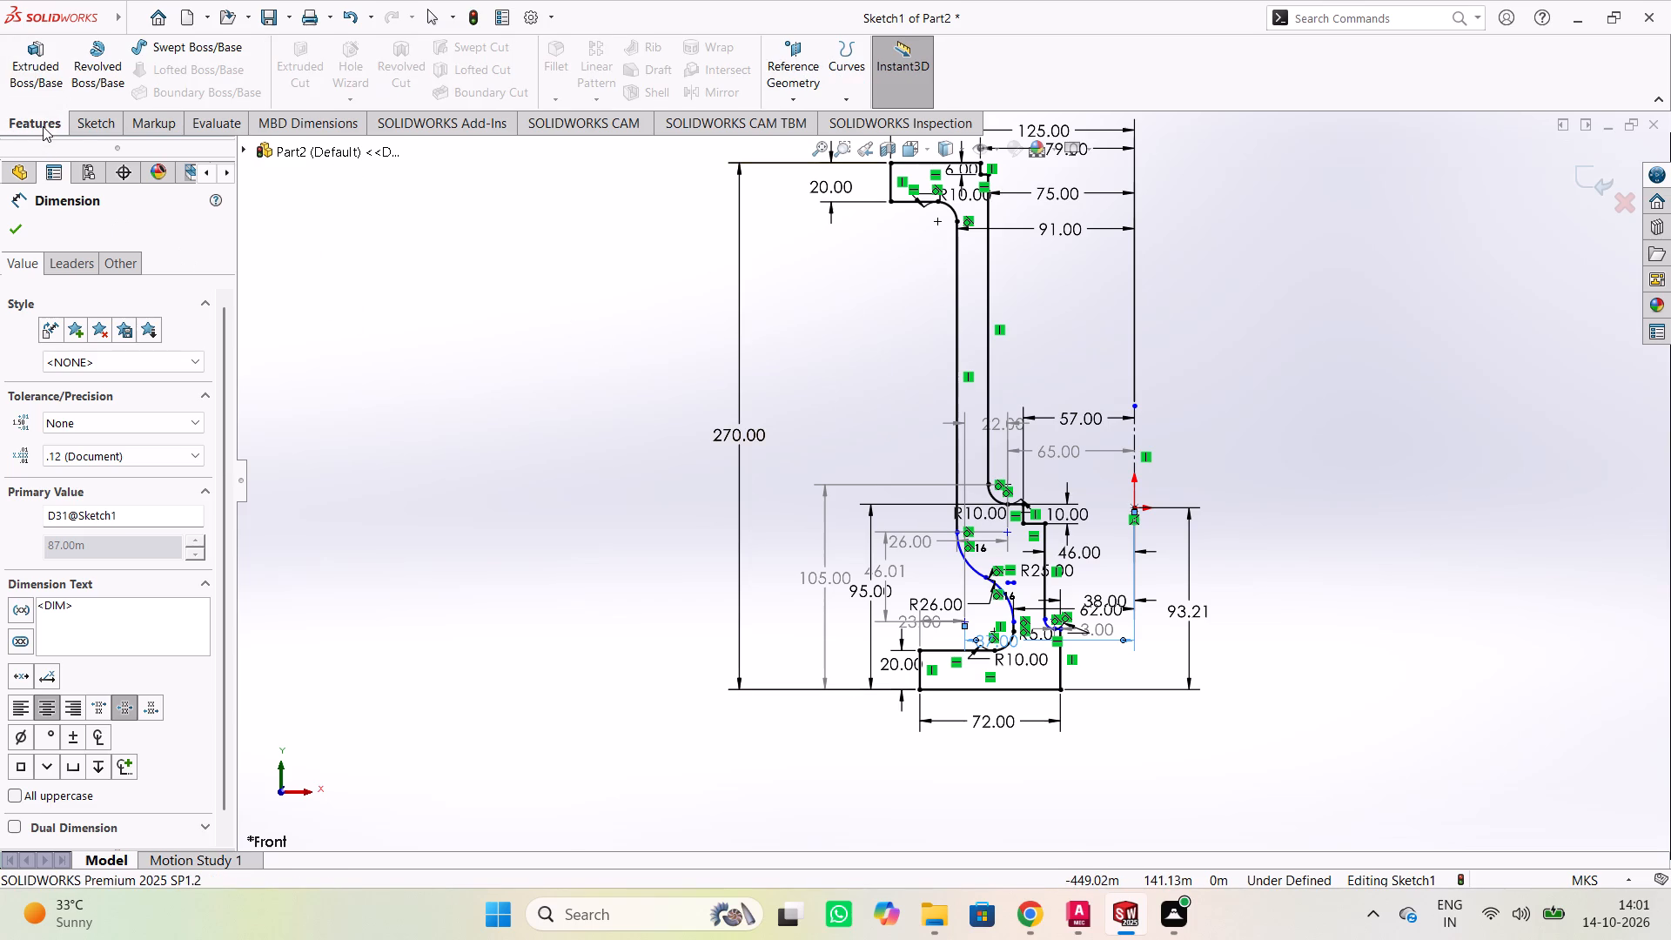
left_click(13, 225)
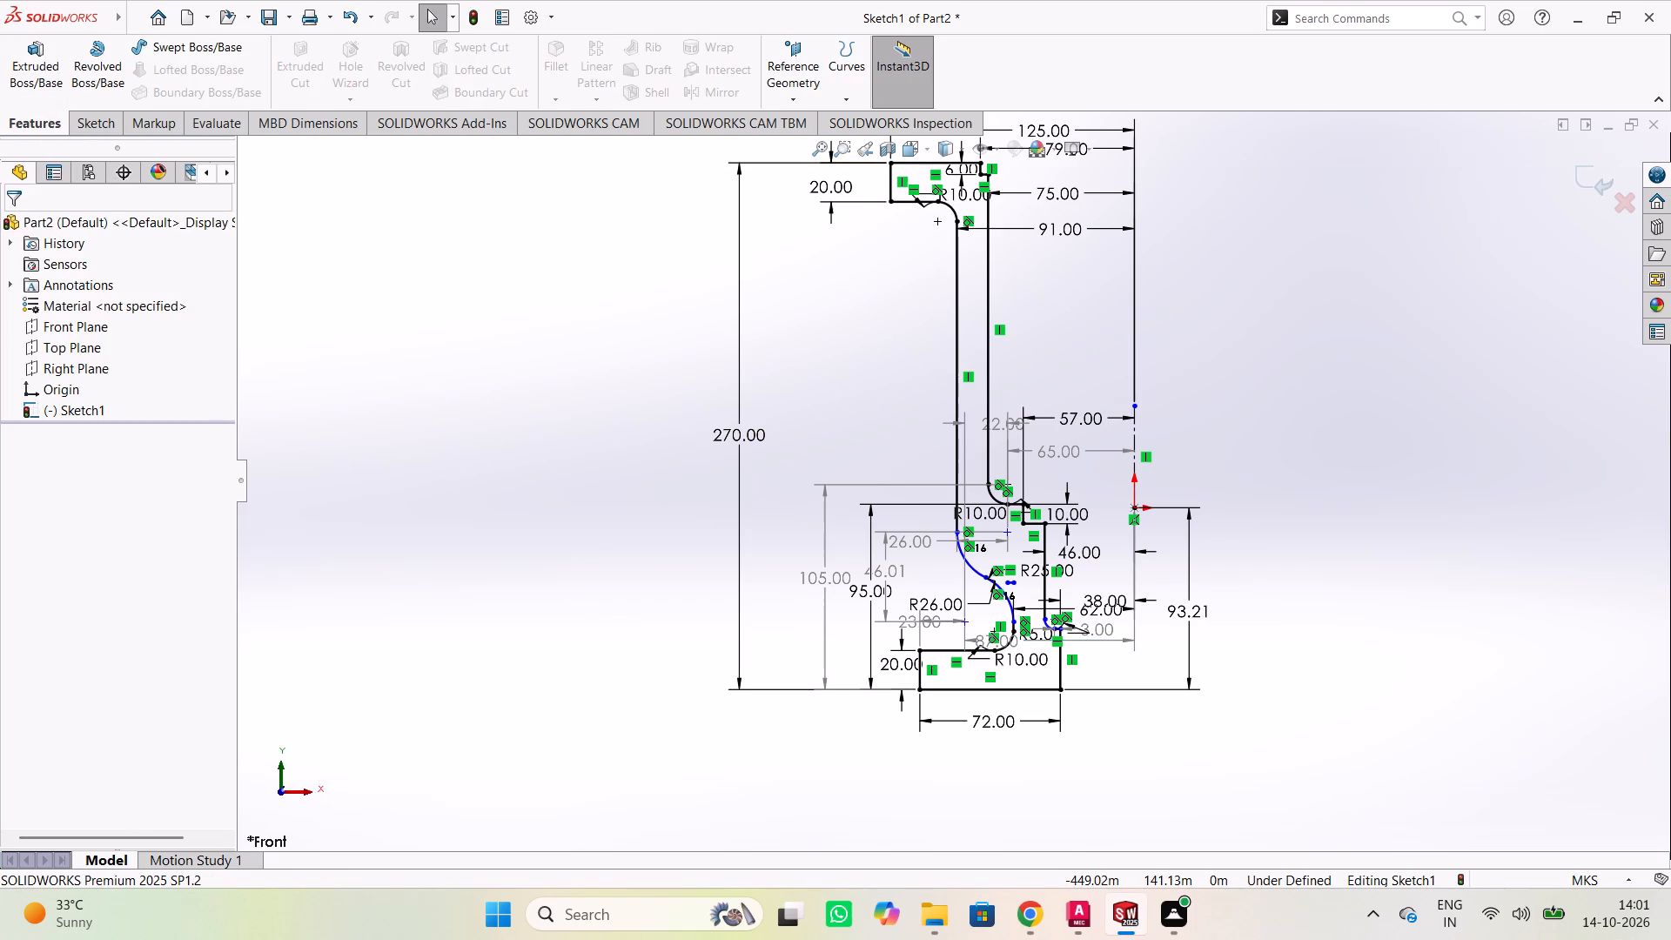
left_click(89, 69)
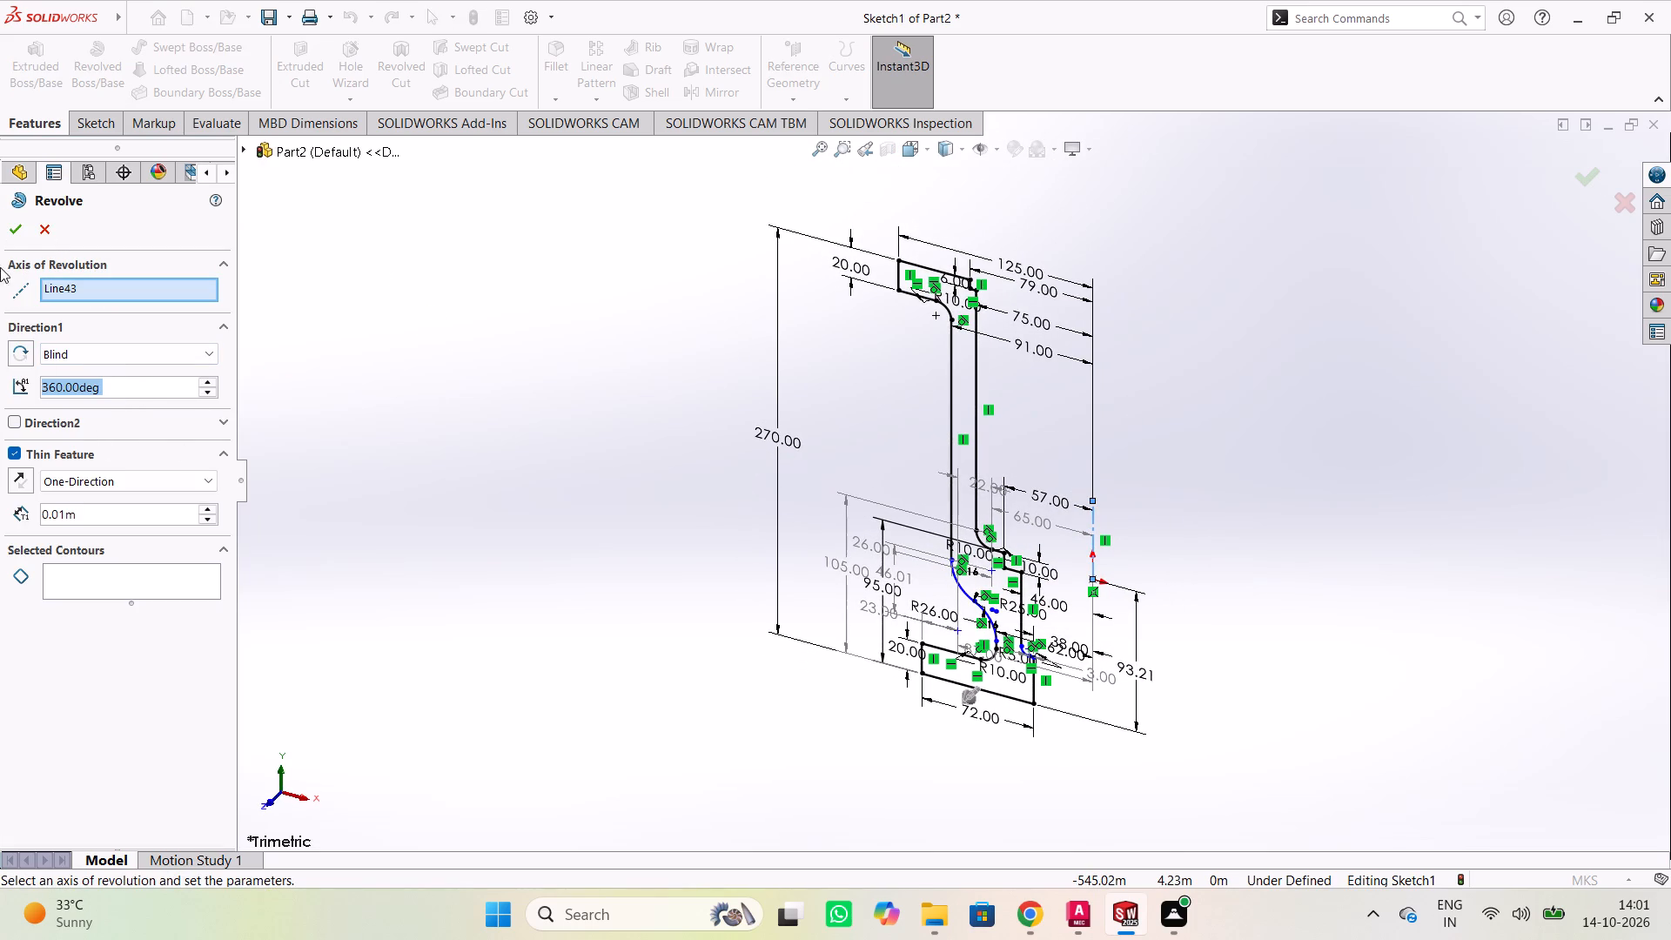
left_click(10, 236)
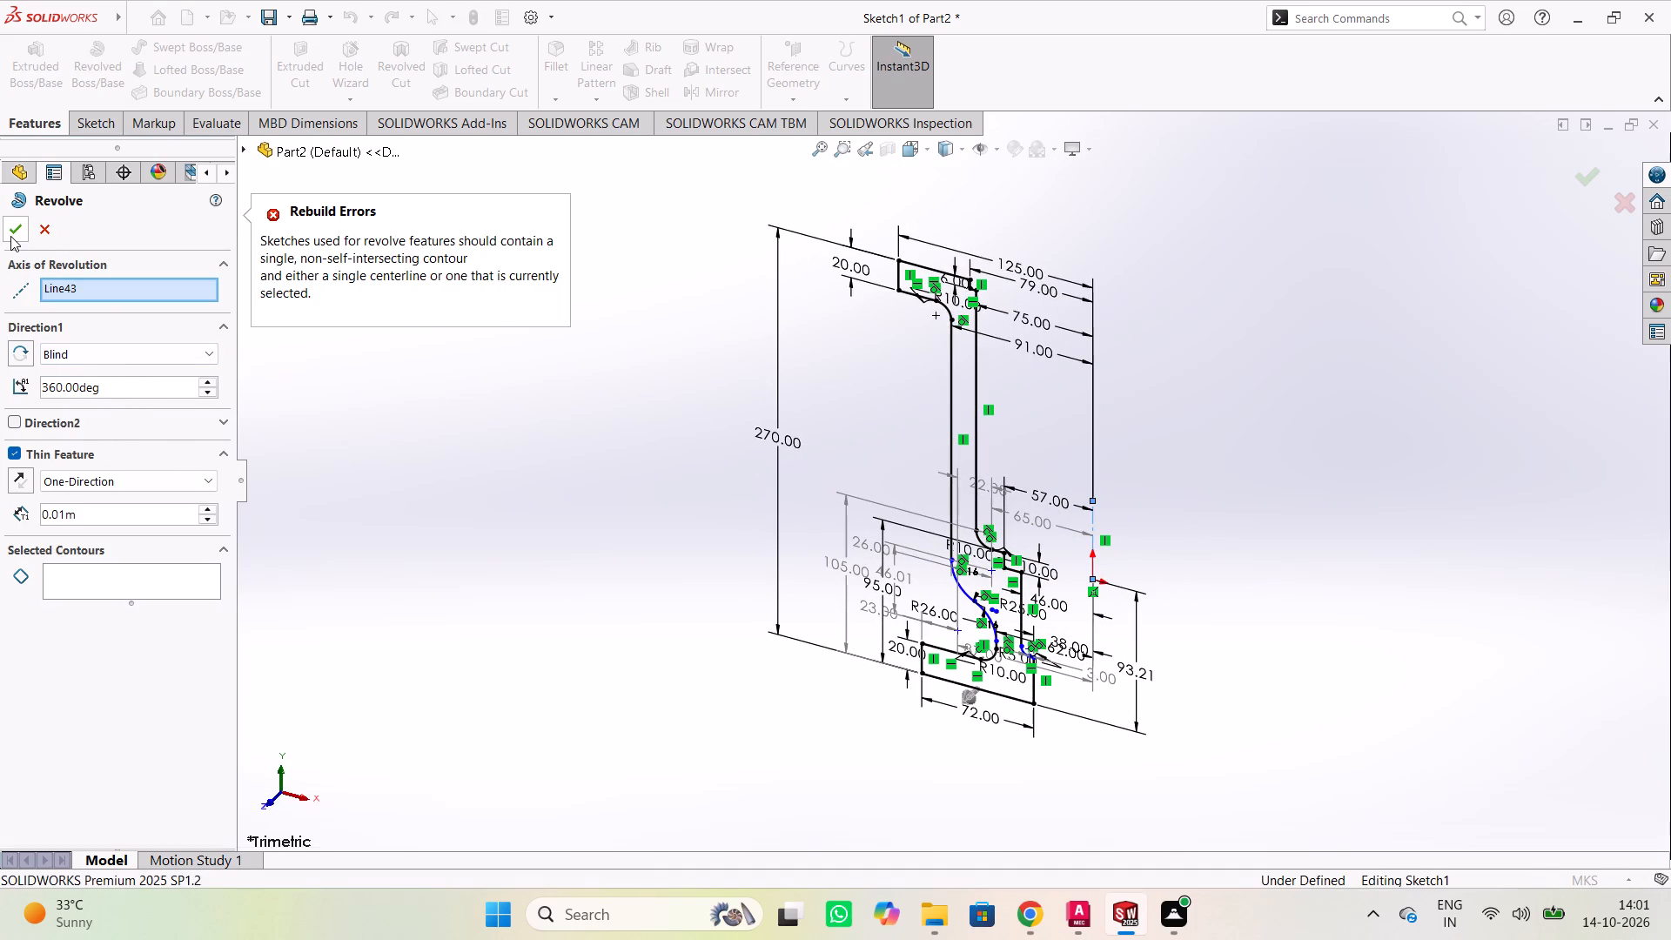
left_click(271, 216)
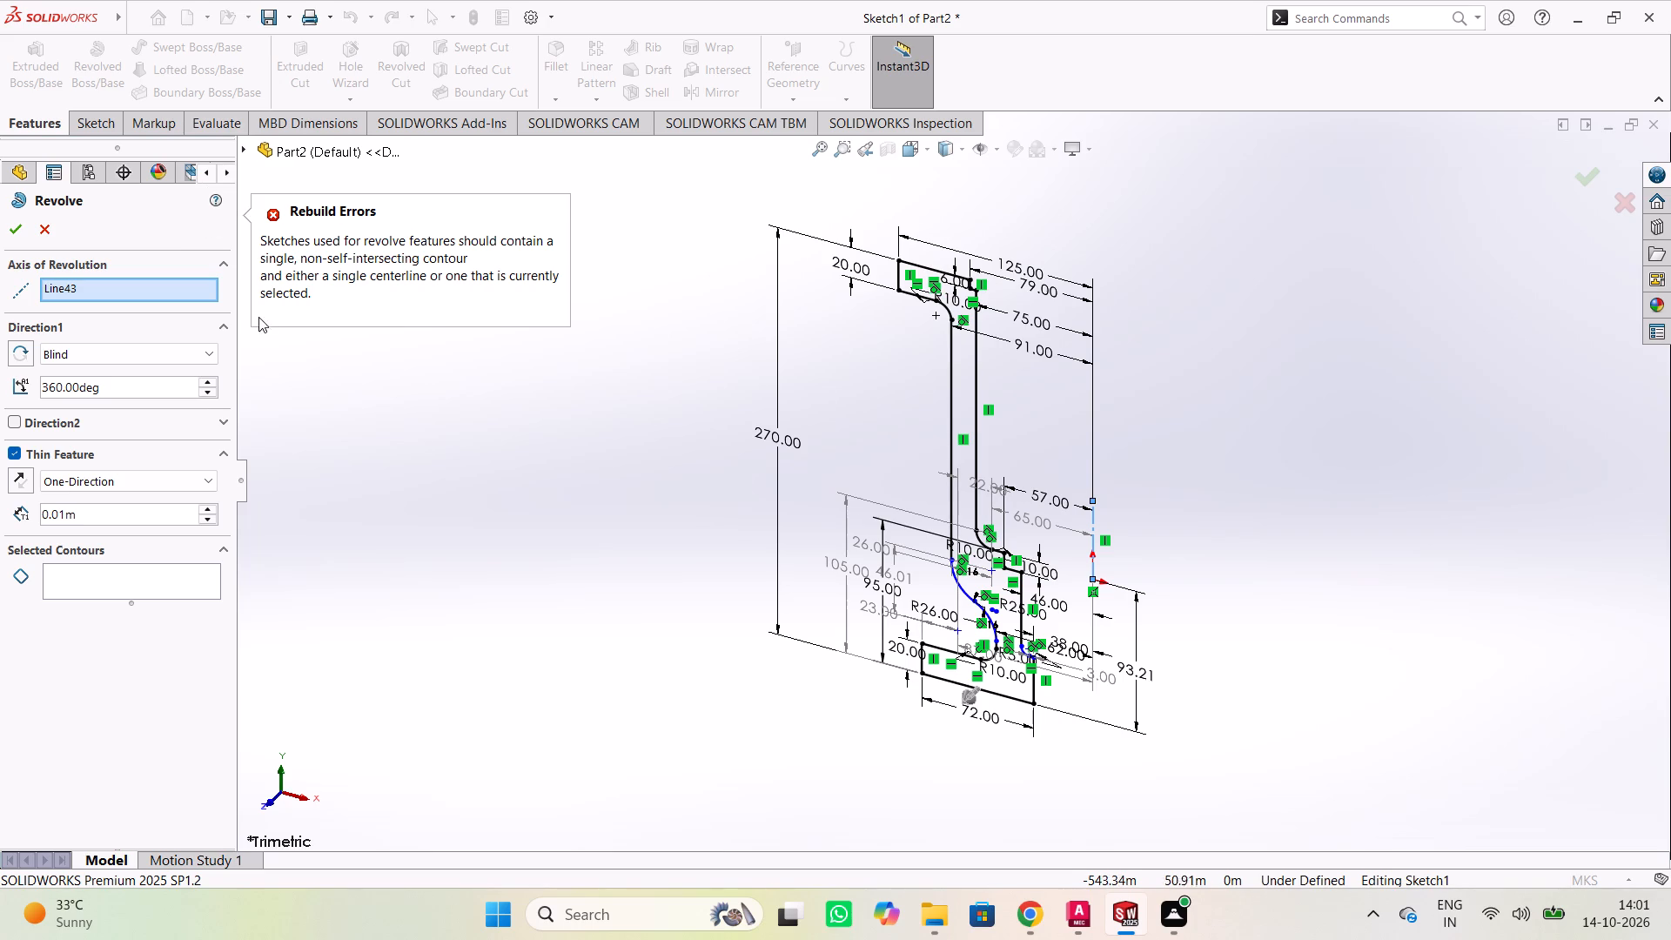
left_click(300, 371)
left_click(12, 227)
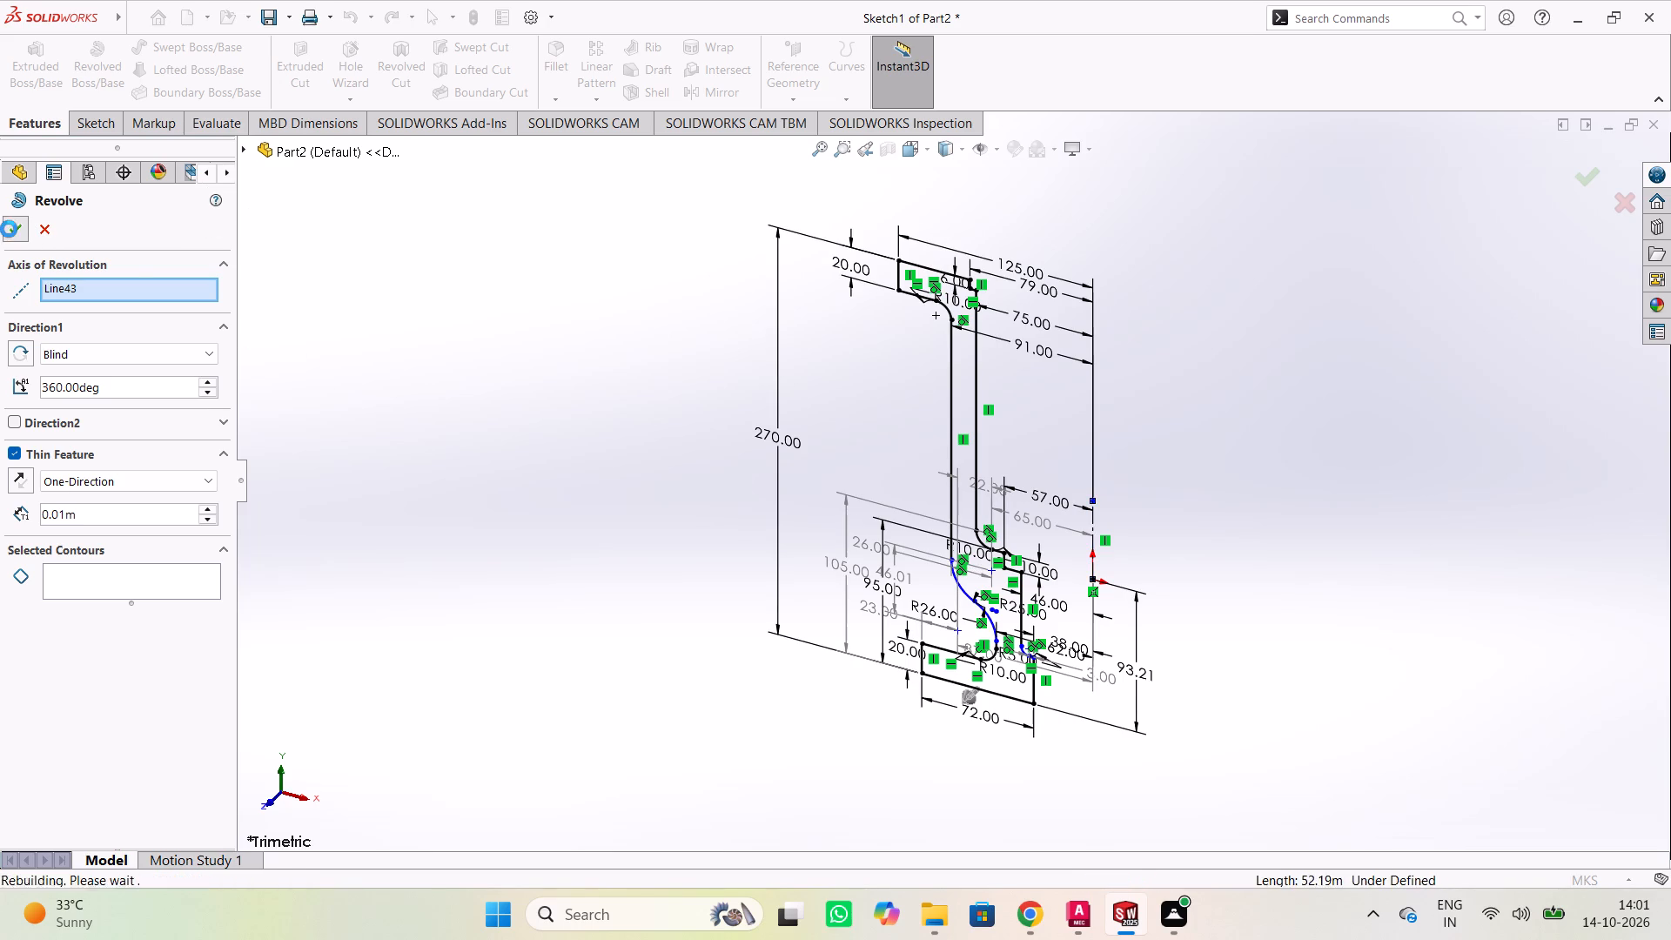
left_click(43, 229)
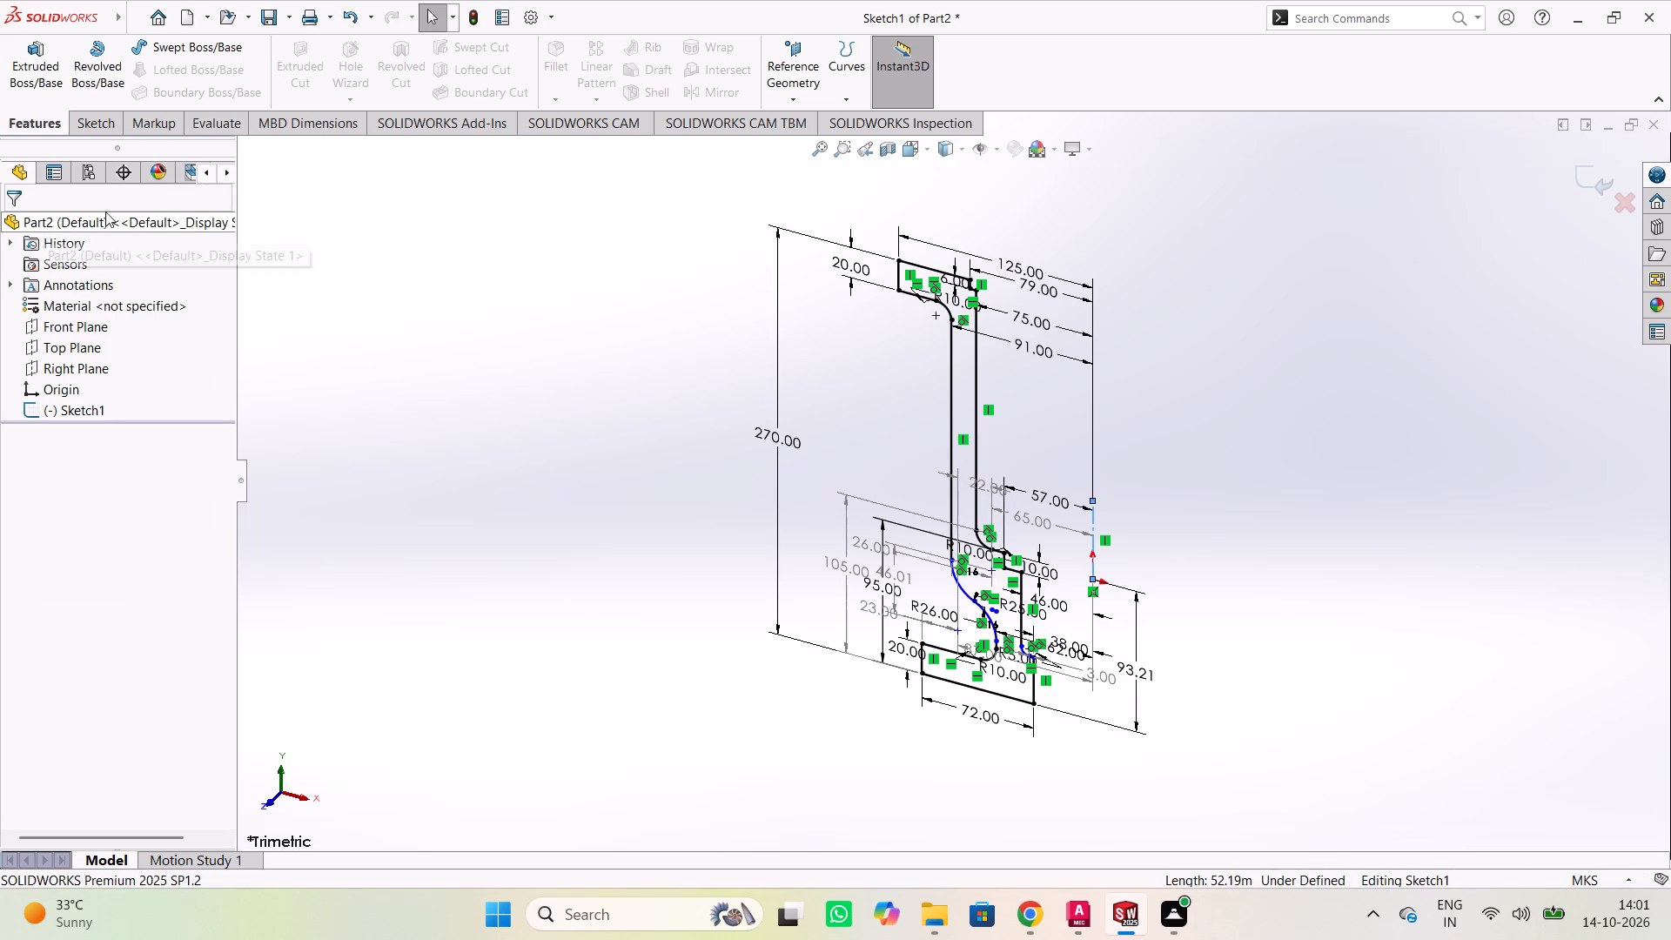
Examine in the front view how the 26 m arc meets the outer wall's vertical line, checking their shared relations.
left_click(953, 374)
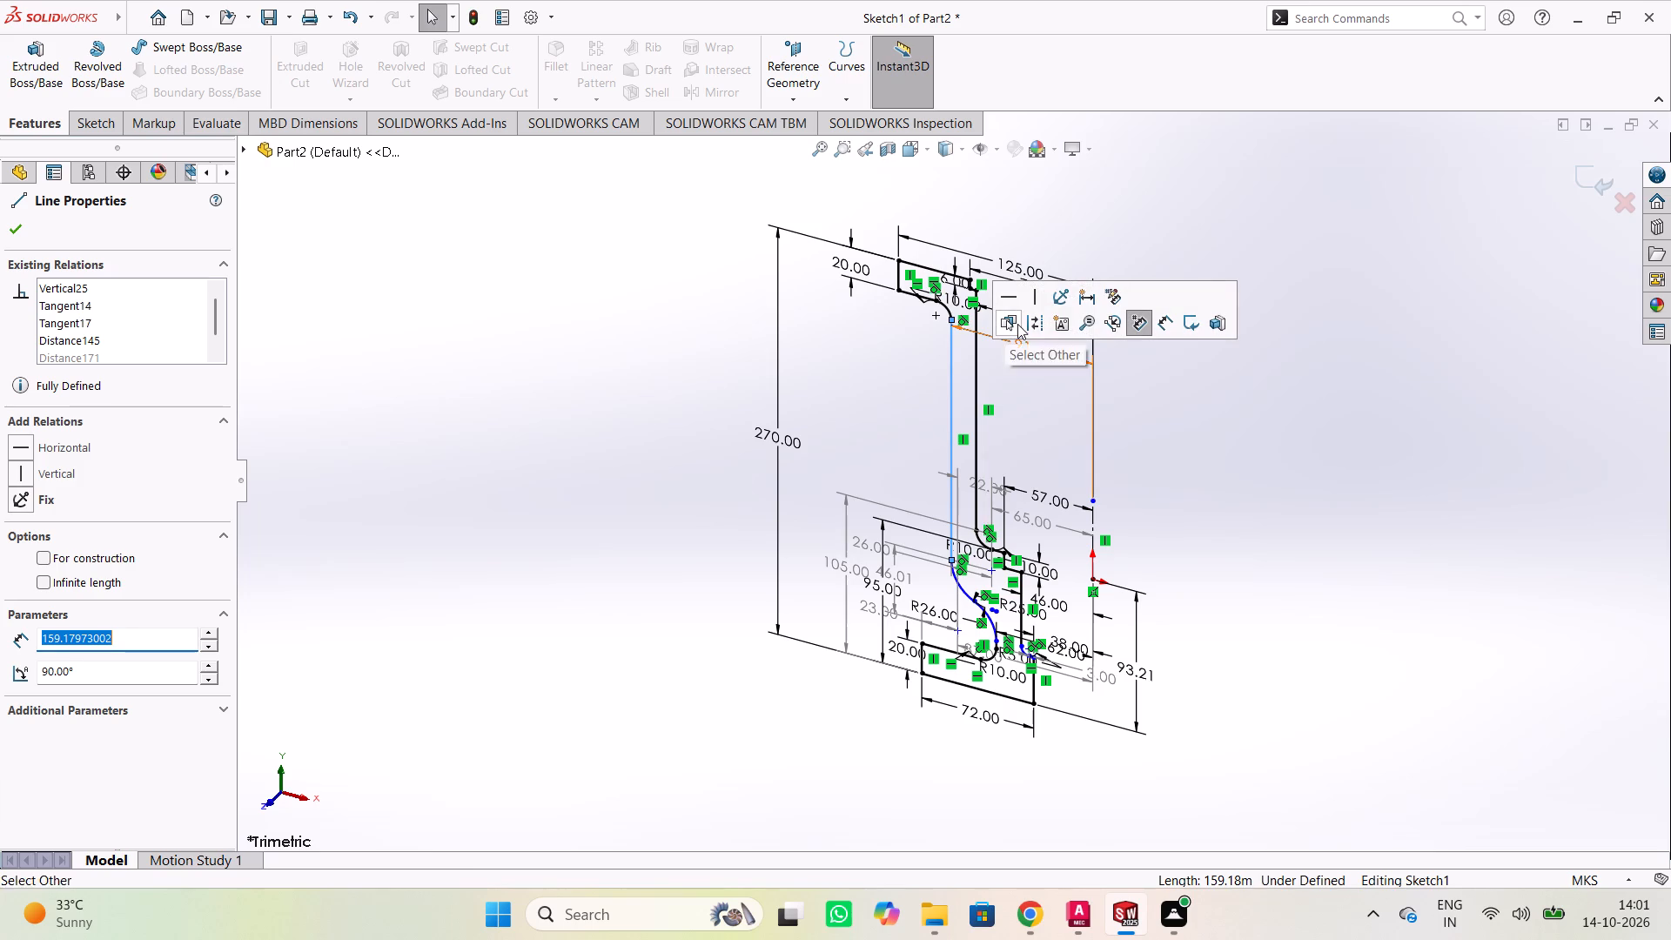
left_click(680, 341)
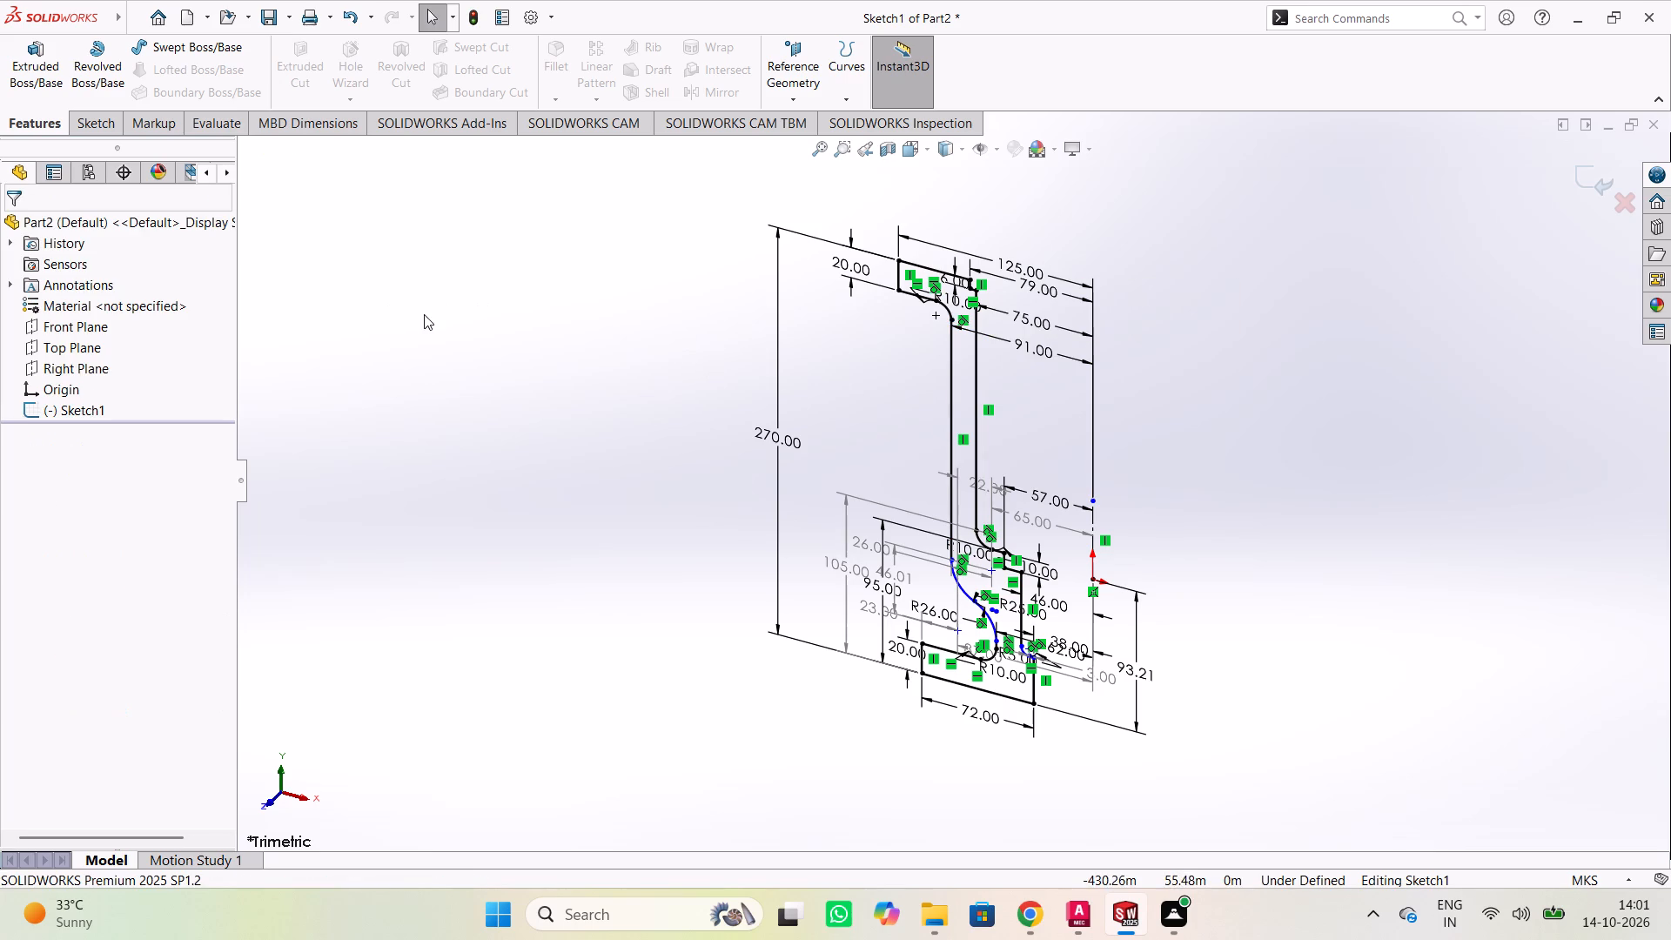
key("ctrl+1")
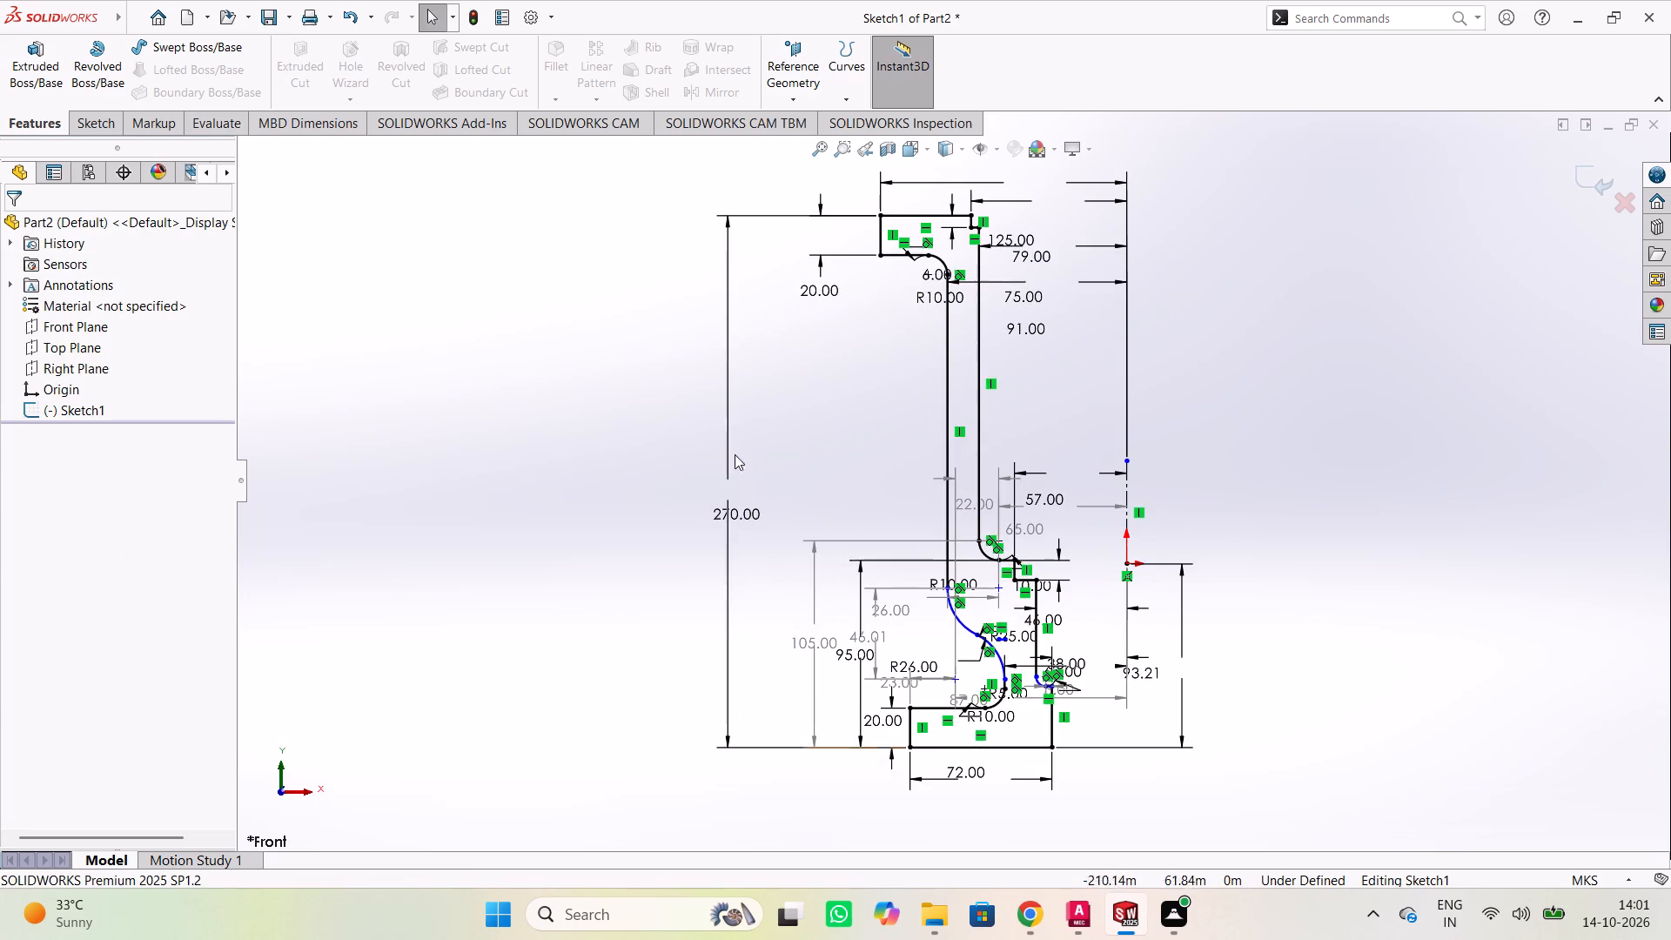
scroll(880, 565, "down", 4)
scroll(1042, 708, "down", 3)
scroll(995, 628, "down", 3)
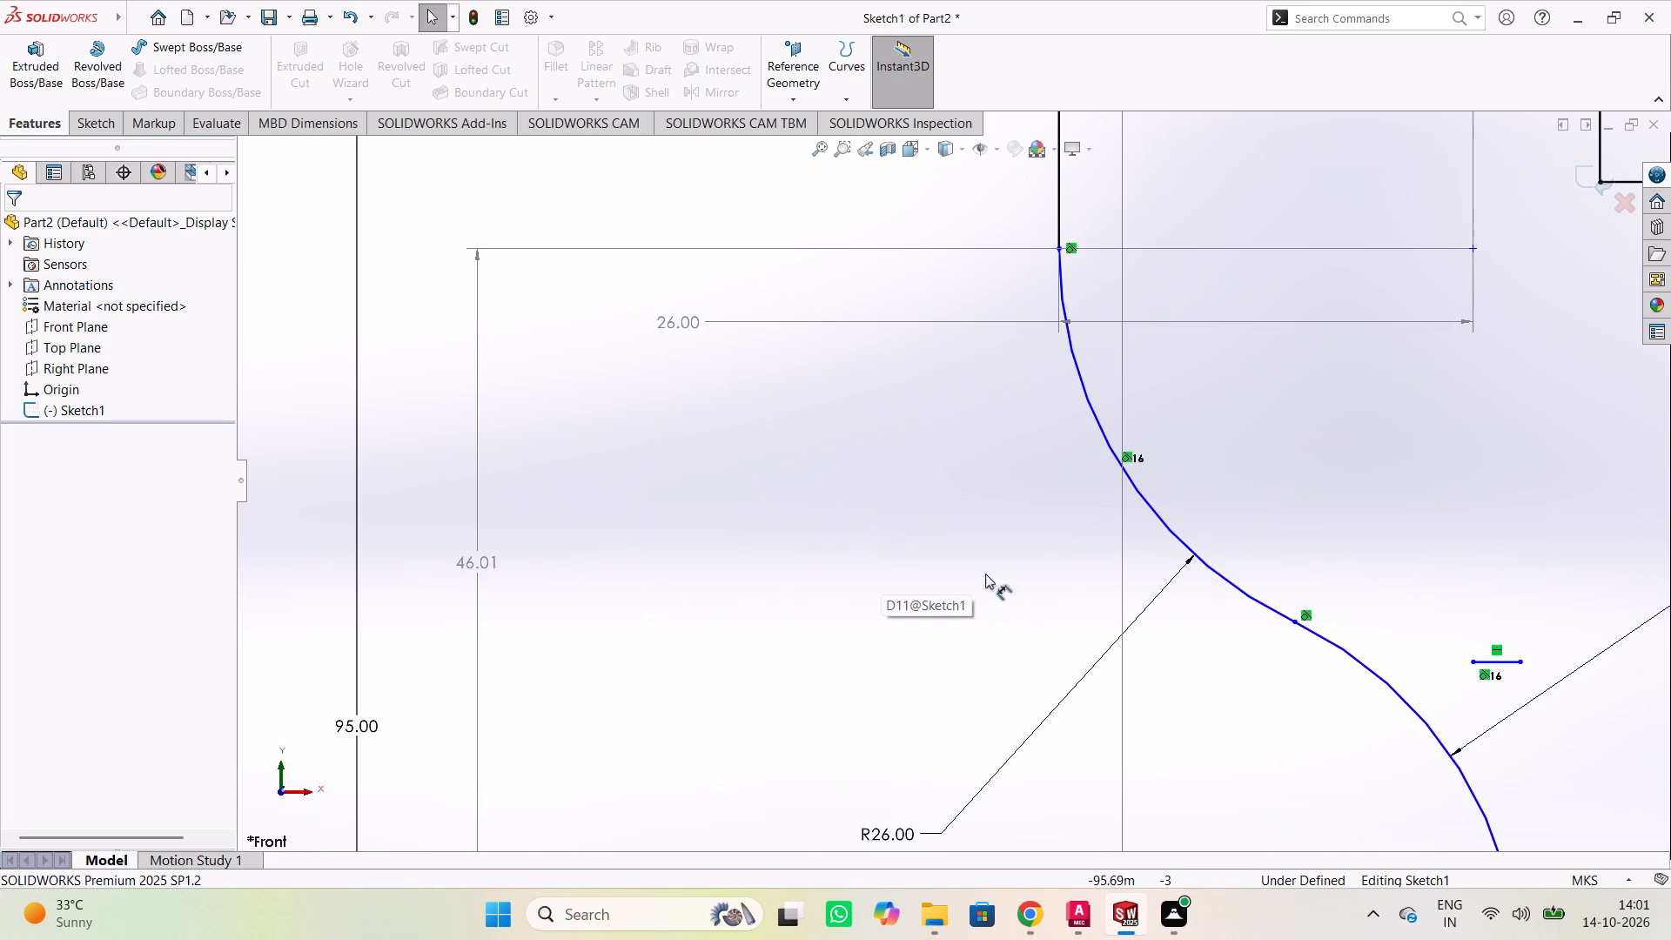
scroll(1023, 372, "down", 1)
scroll(1172, 340, "up", 1)
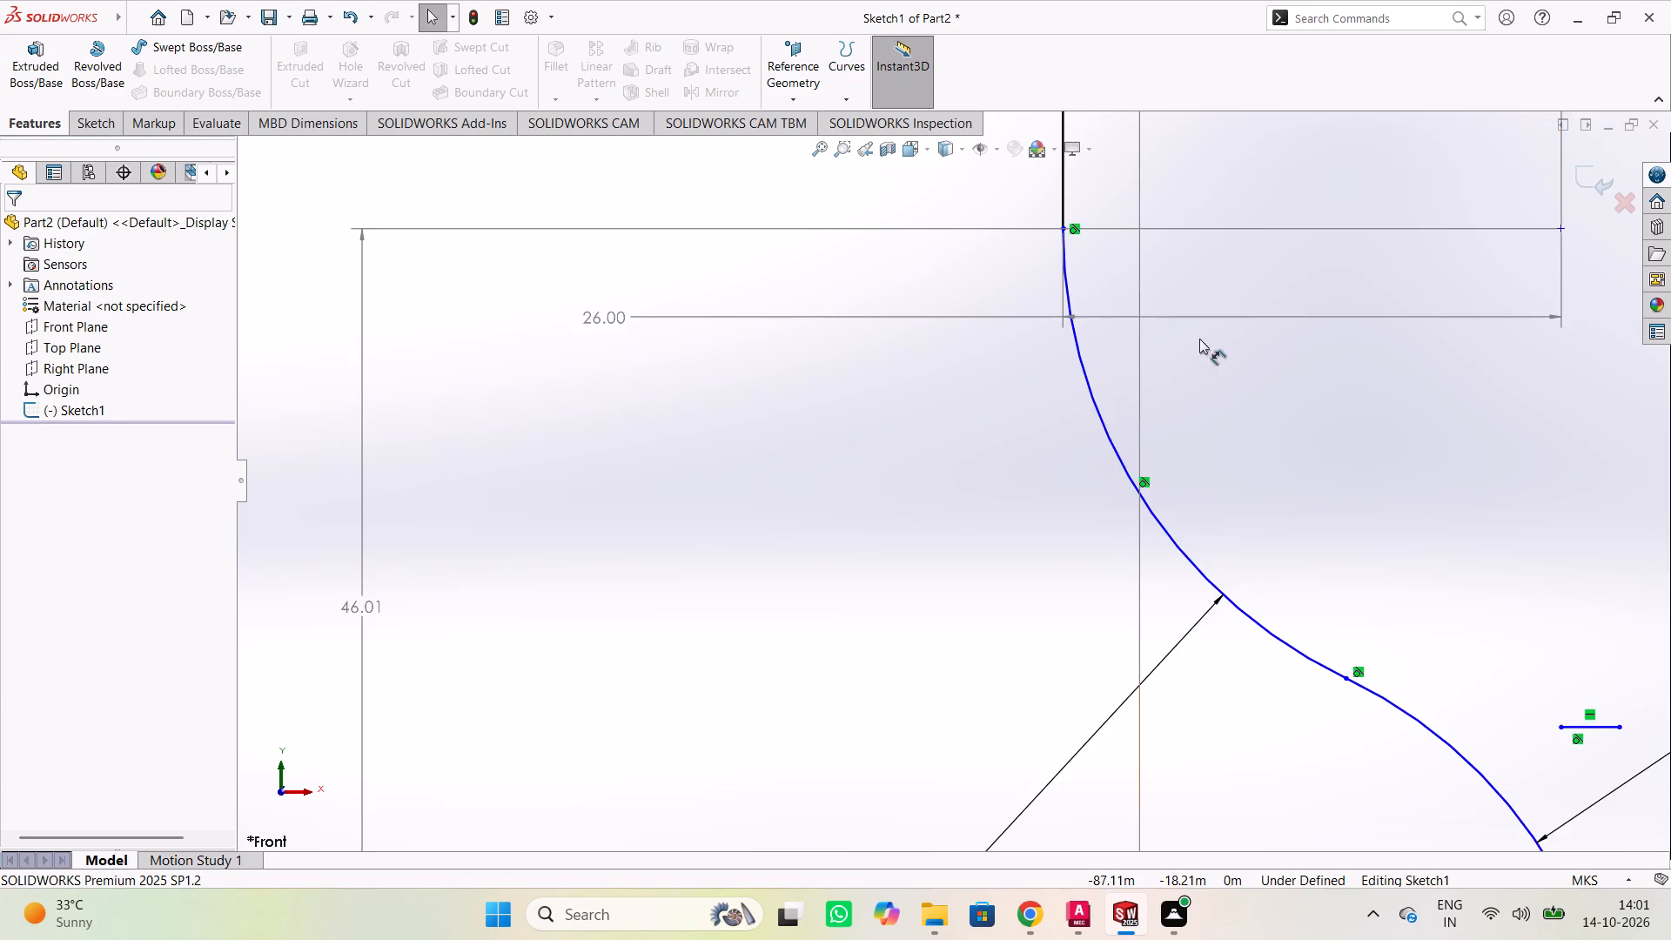
scroll(1199, 339, "up", 1)
scroll(1264, 309, "up", 1)
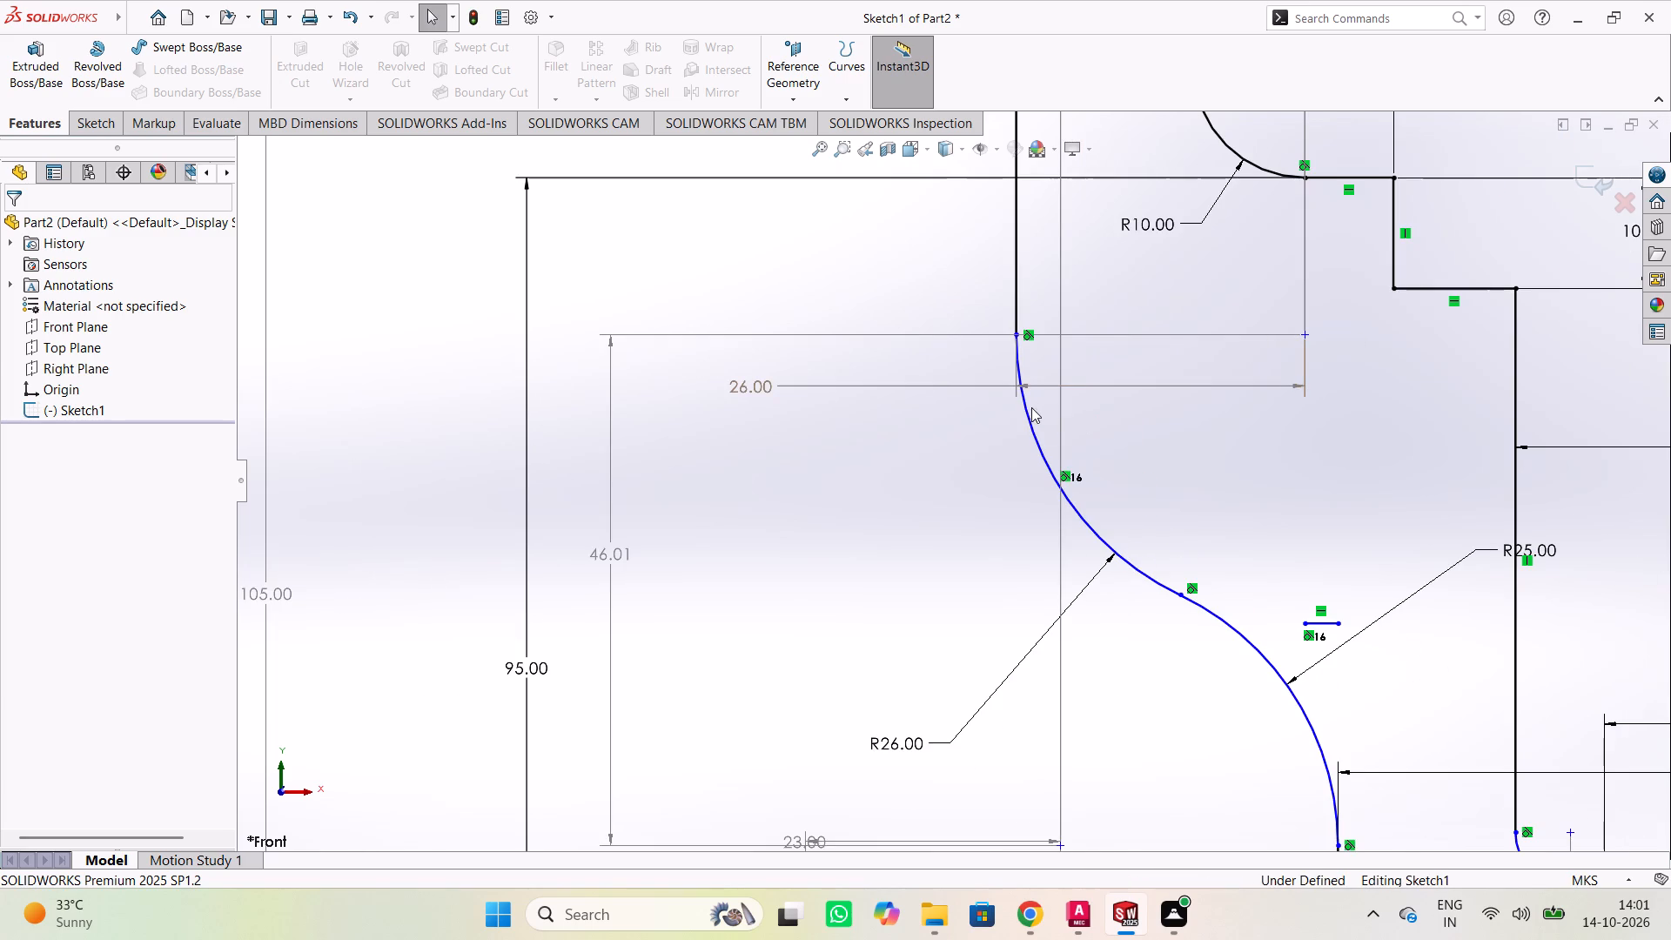
left_click(1024, 407, "shift")
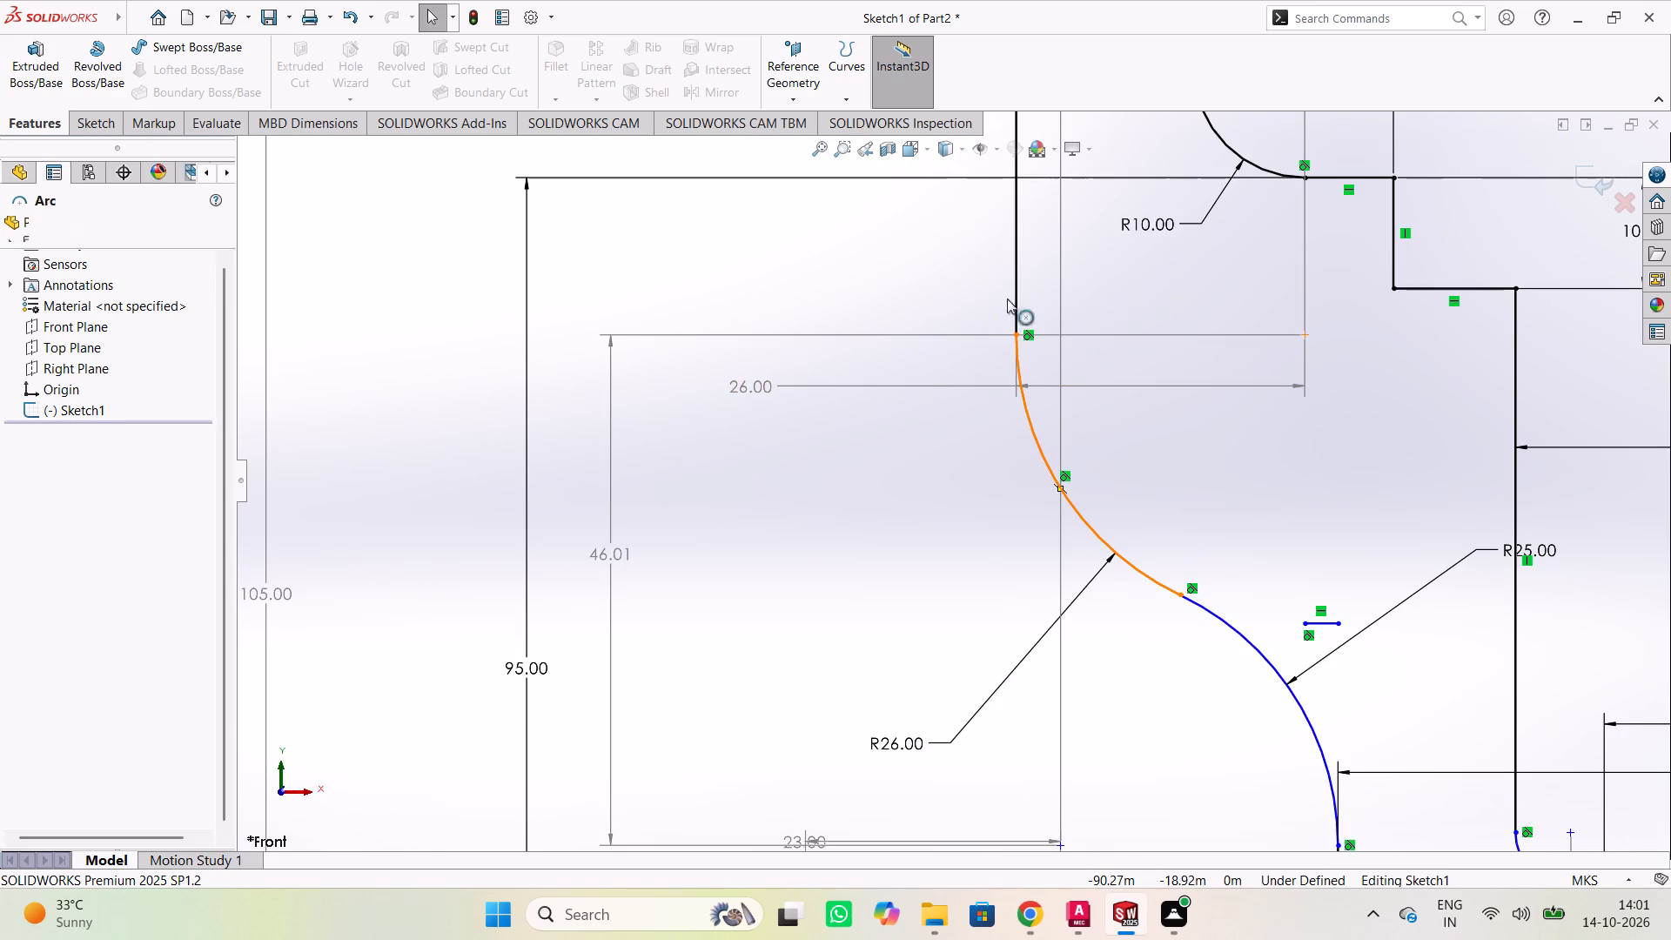
left_click(1015, 292, "shift")
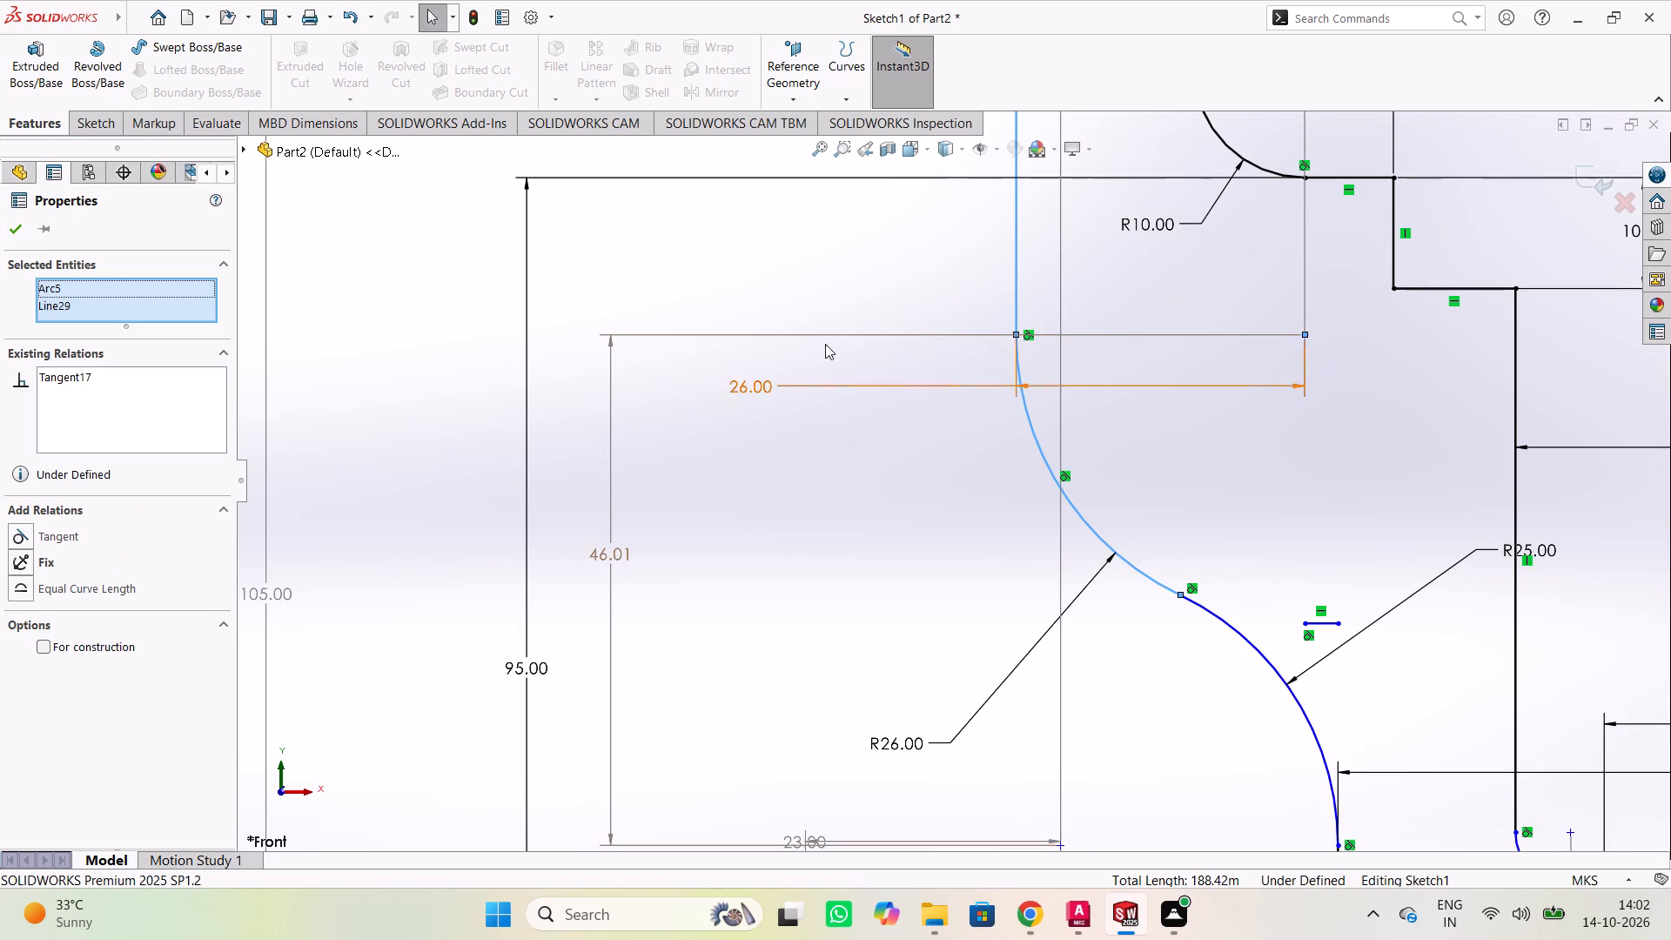
Add a Fix relation to the 26 m arc and the outer wall's vertical line.
scroll(825, 337, "down", 2)
scroll(833, 314, "up", 4)
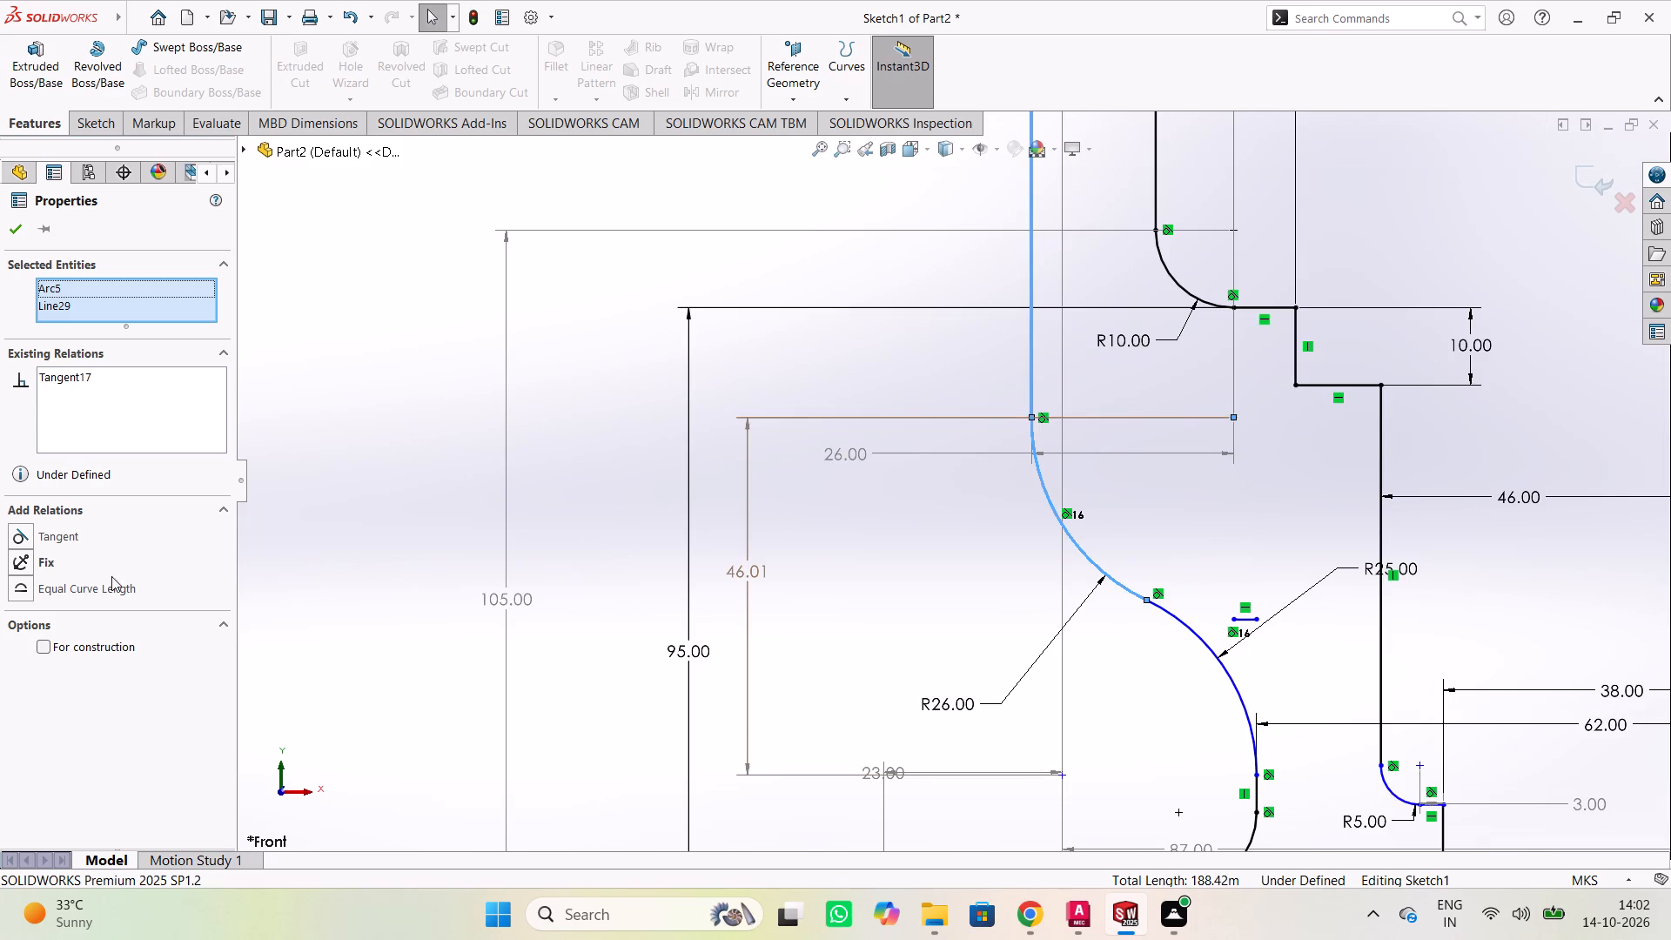
left_click(40, 561)
scroll(708, 373, "down", 2)
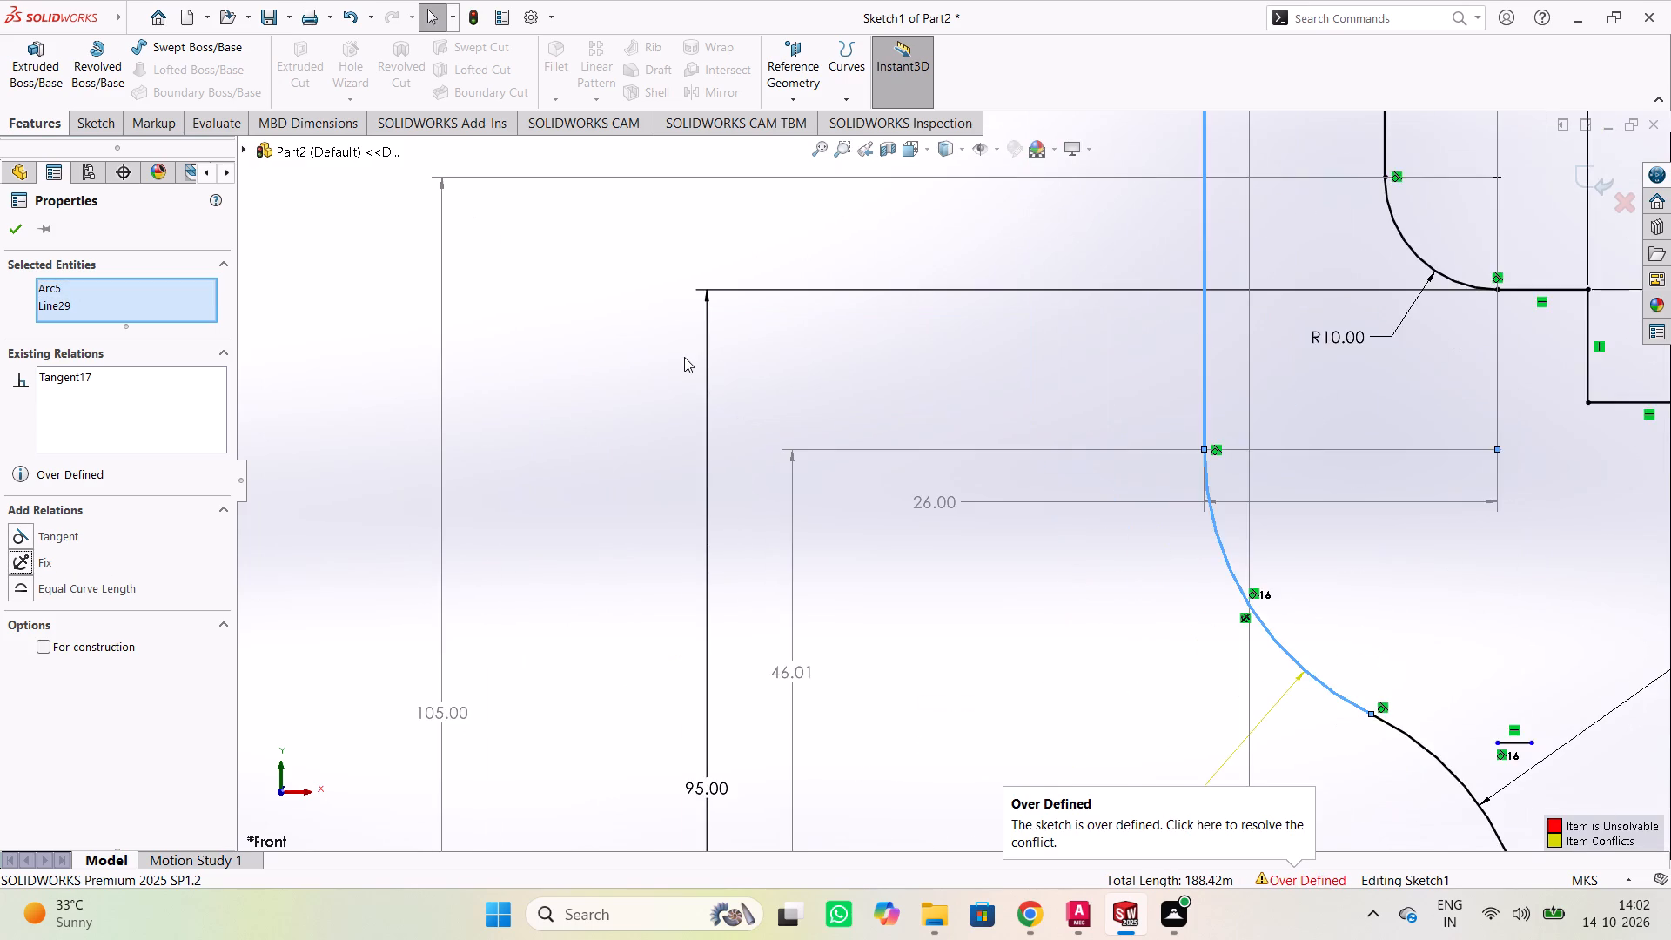
scroll(684, 357, "up", 8)
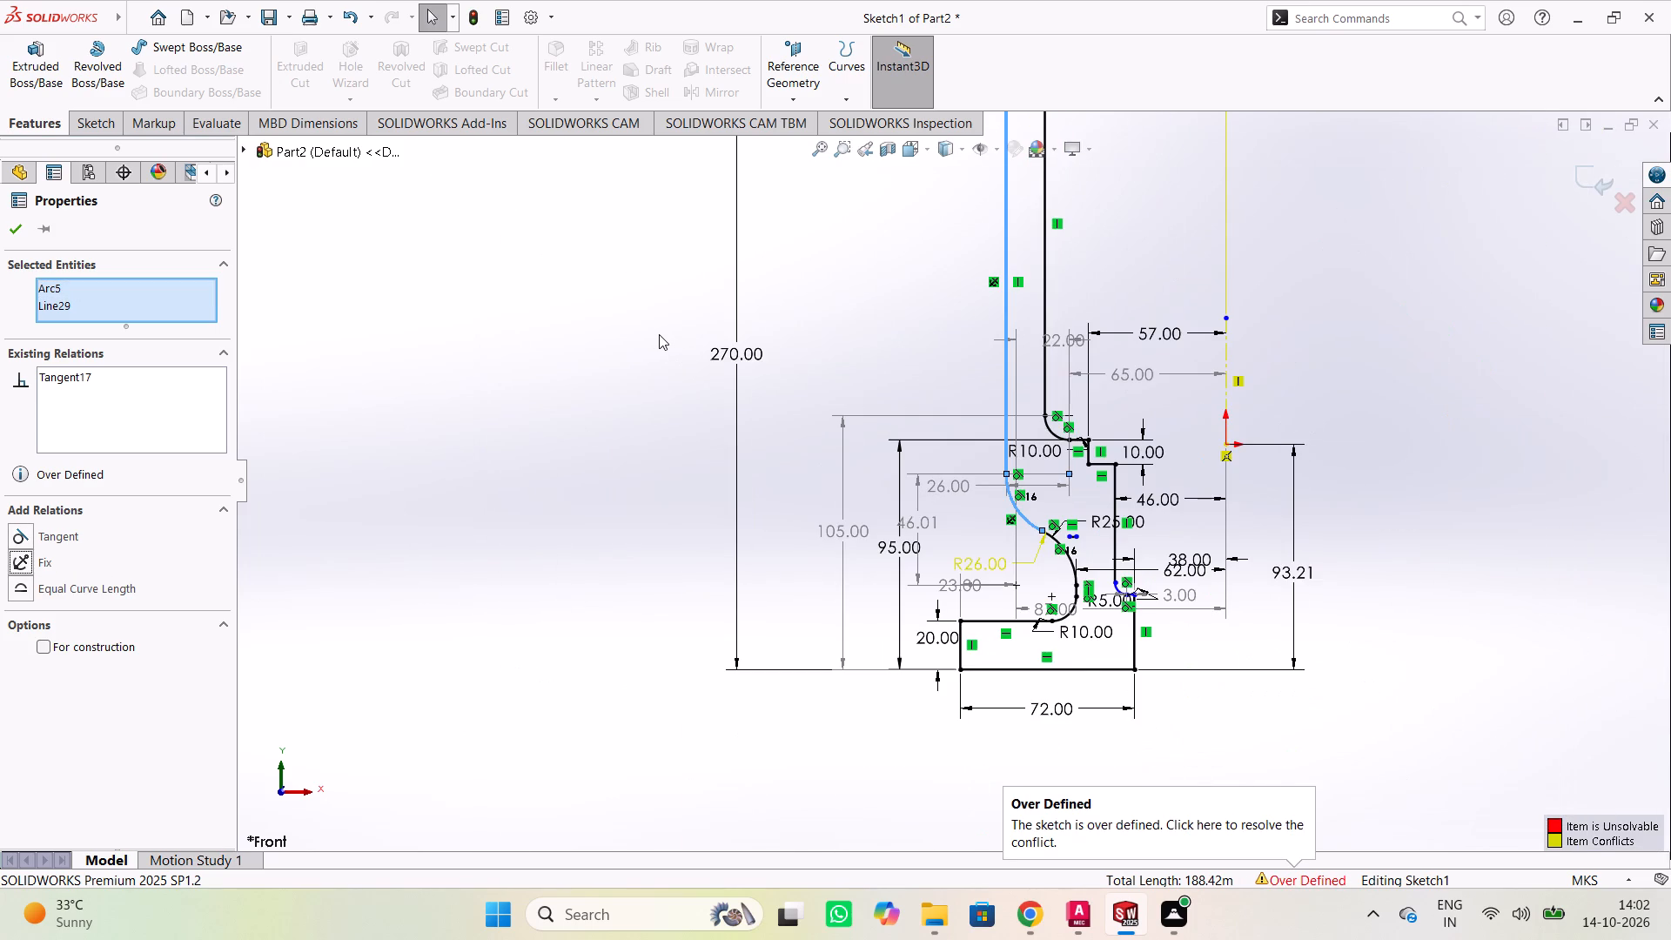
scroll(659, 334, "up", 2)
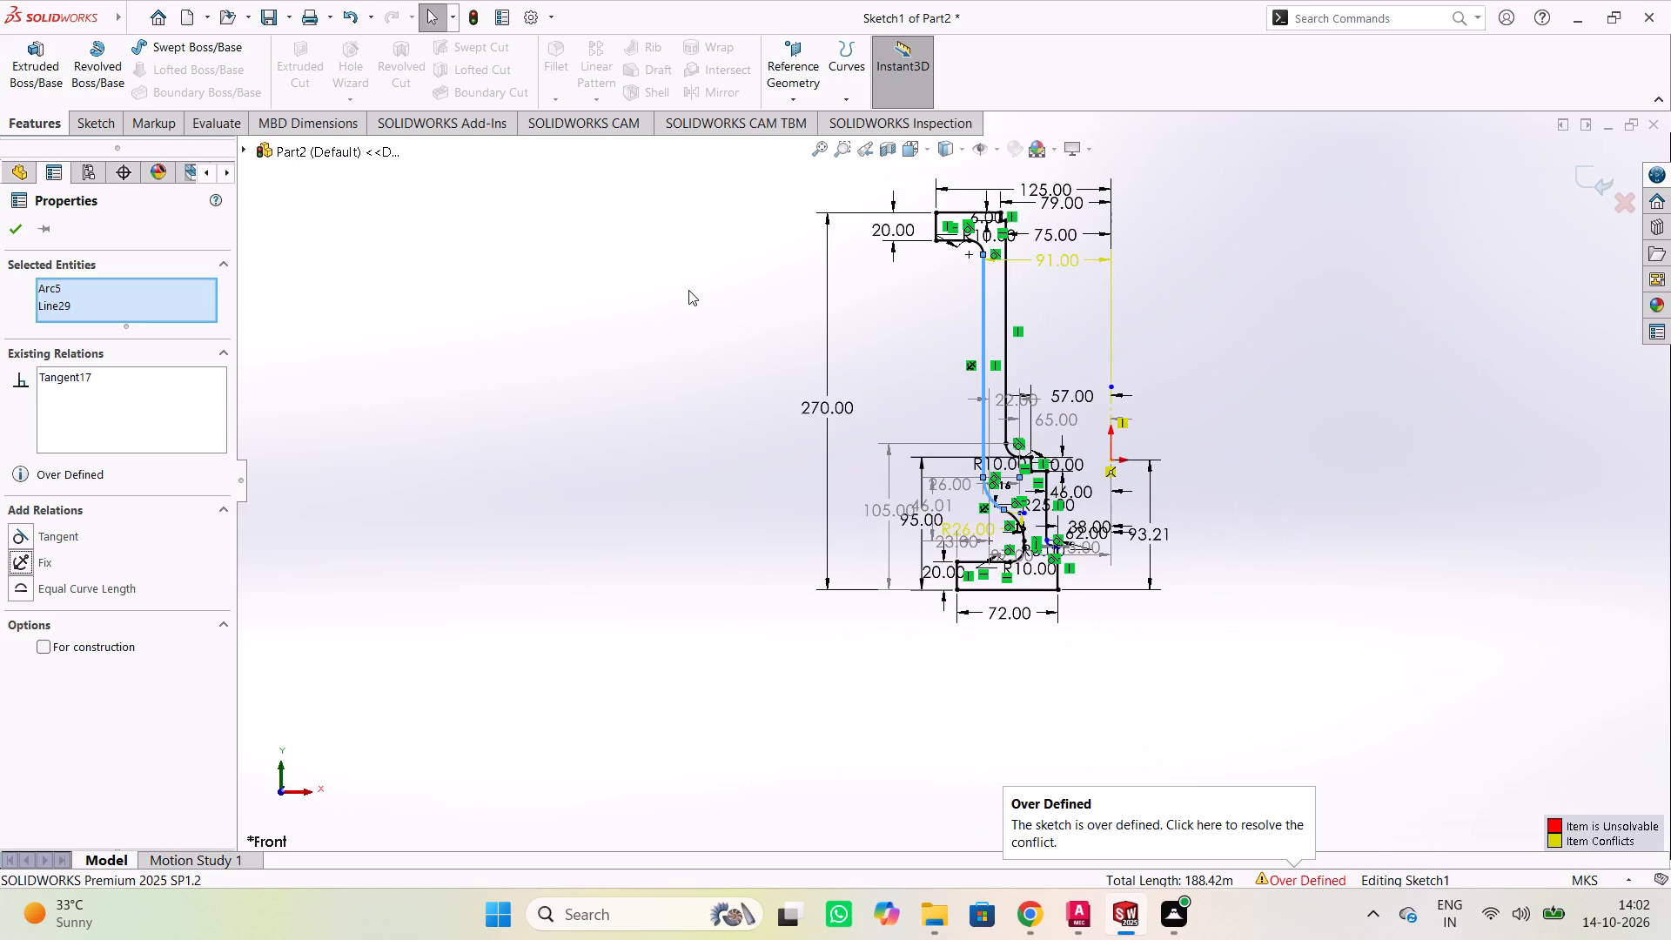
left_click(686, 304)
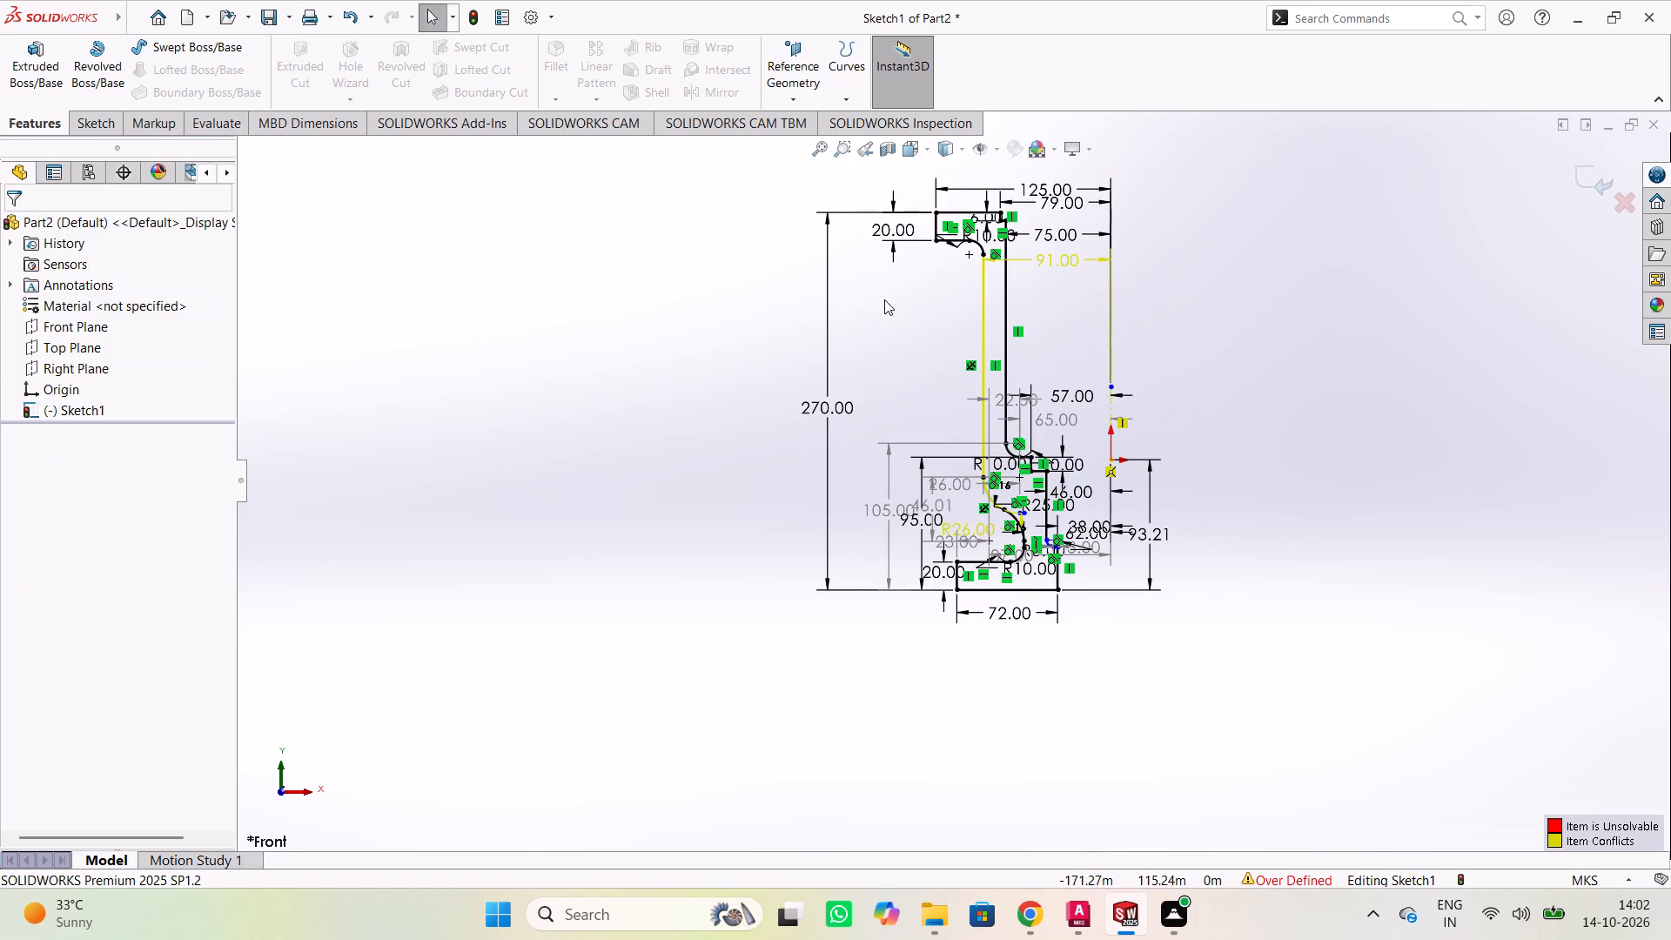
Delete the radius dimension of the 26 m arc below the outer wall.
scroll(943, 487, "down", 4)
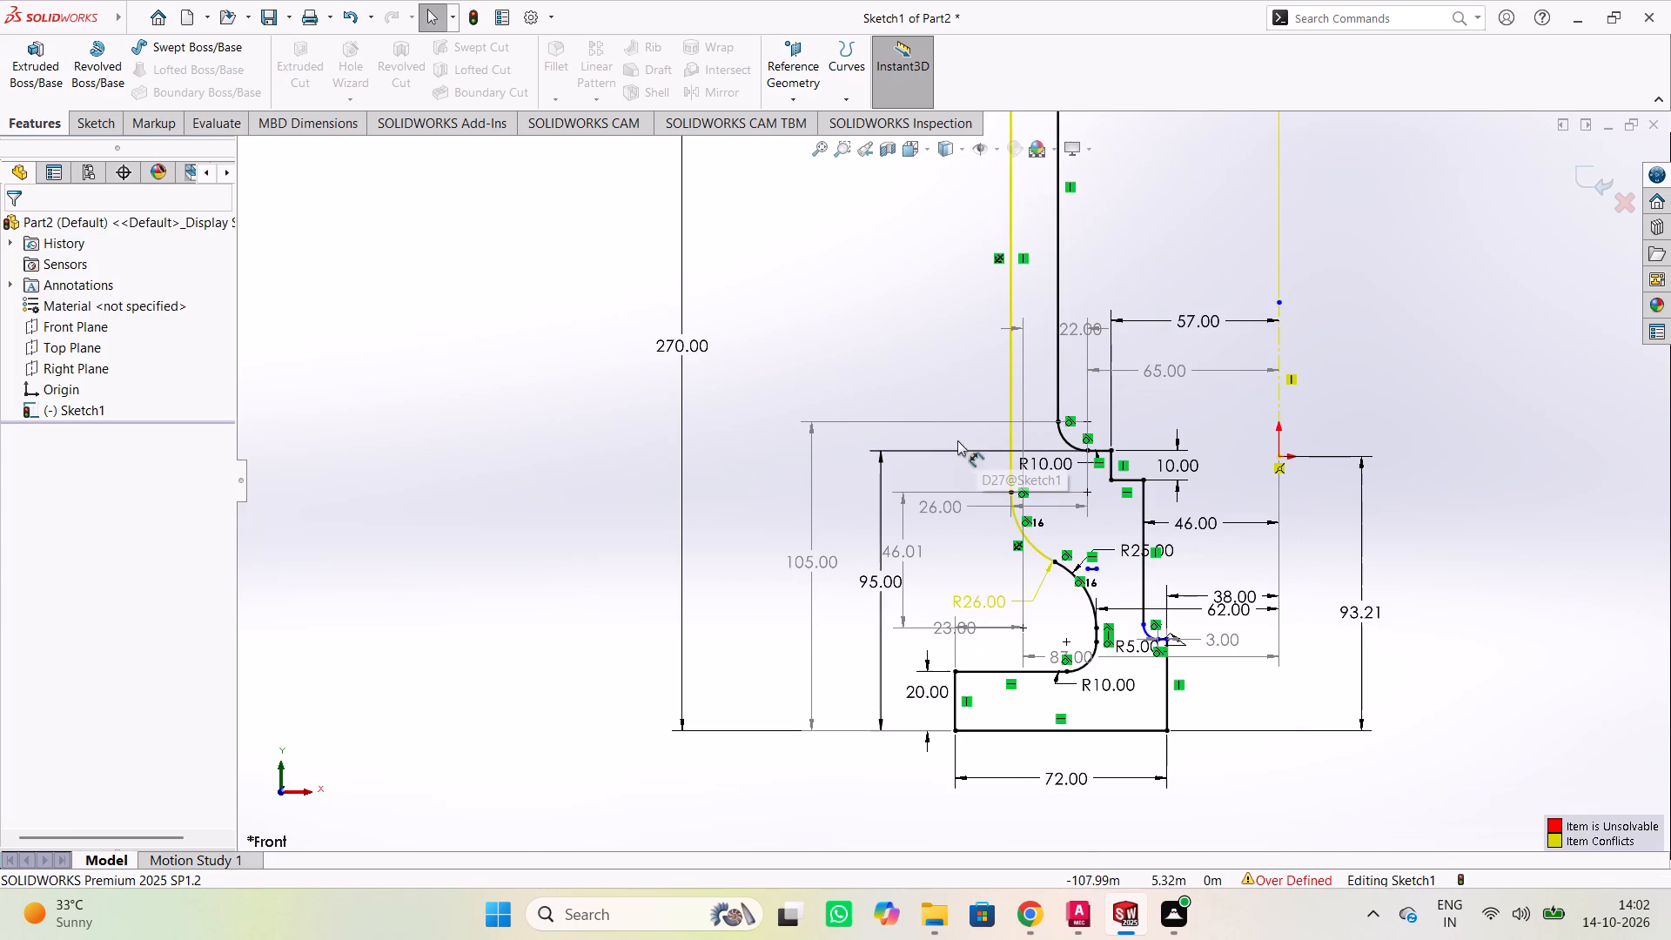
left_click(990, 605)
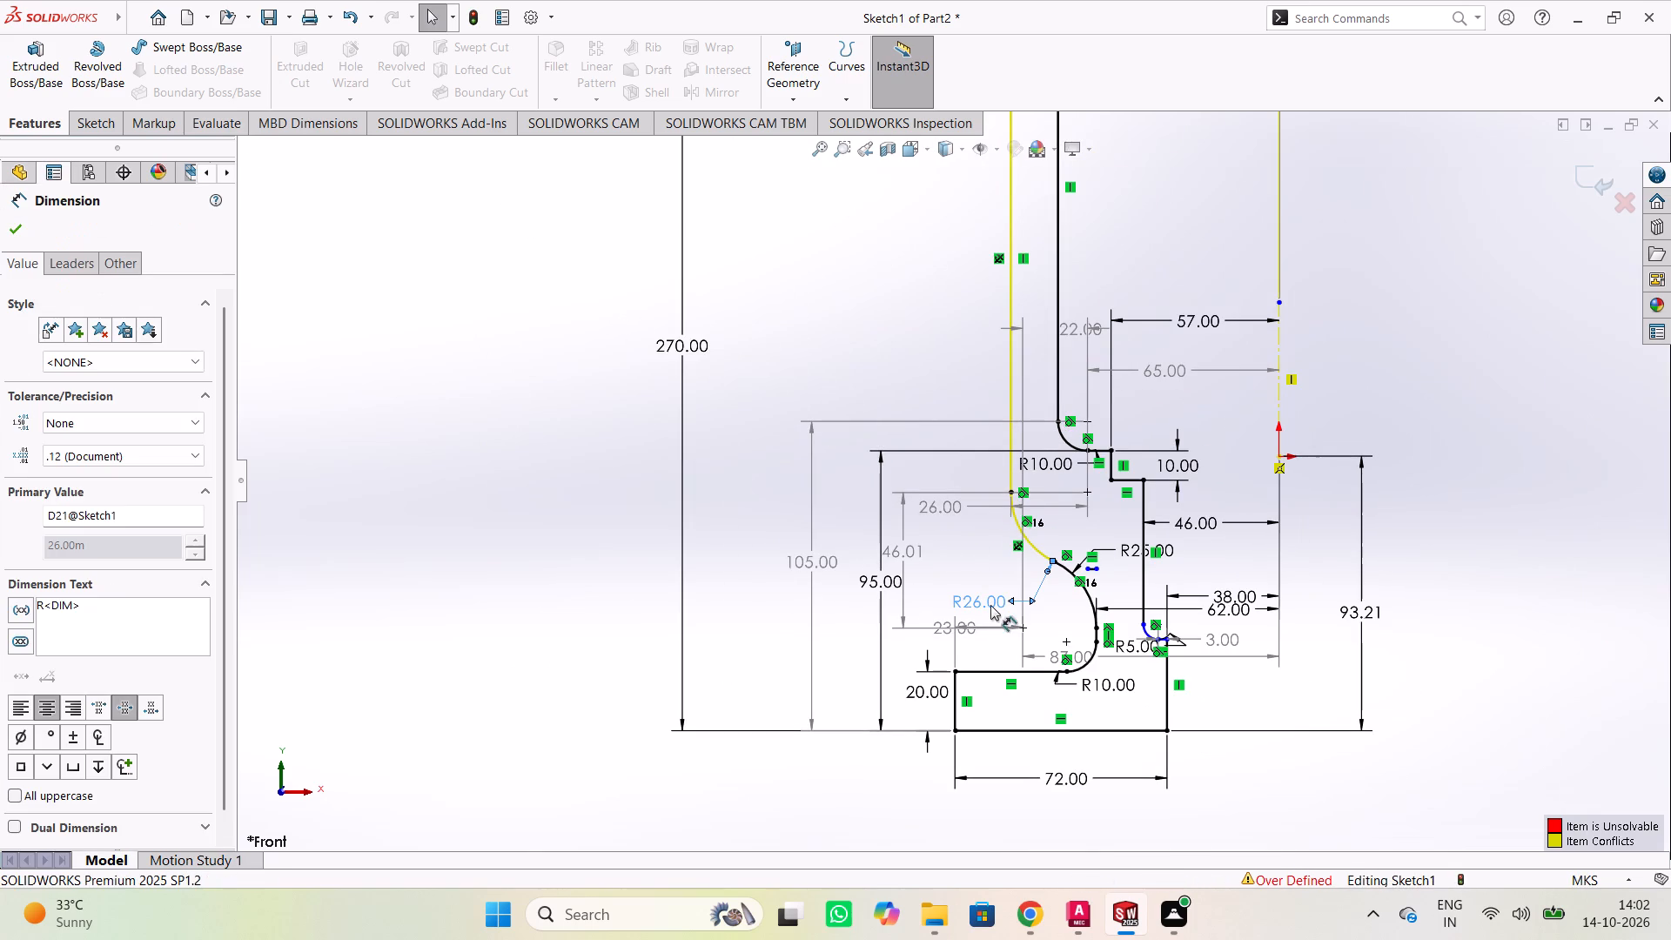
key("Delete")
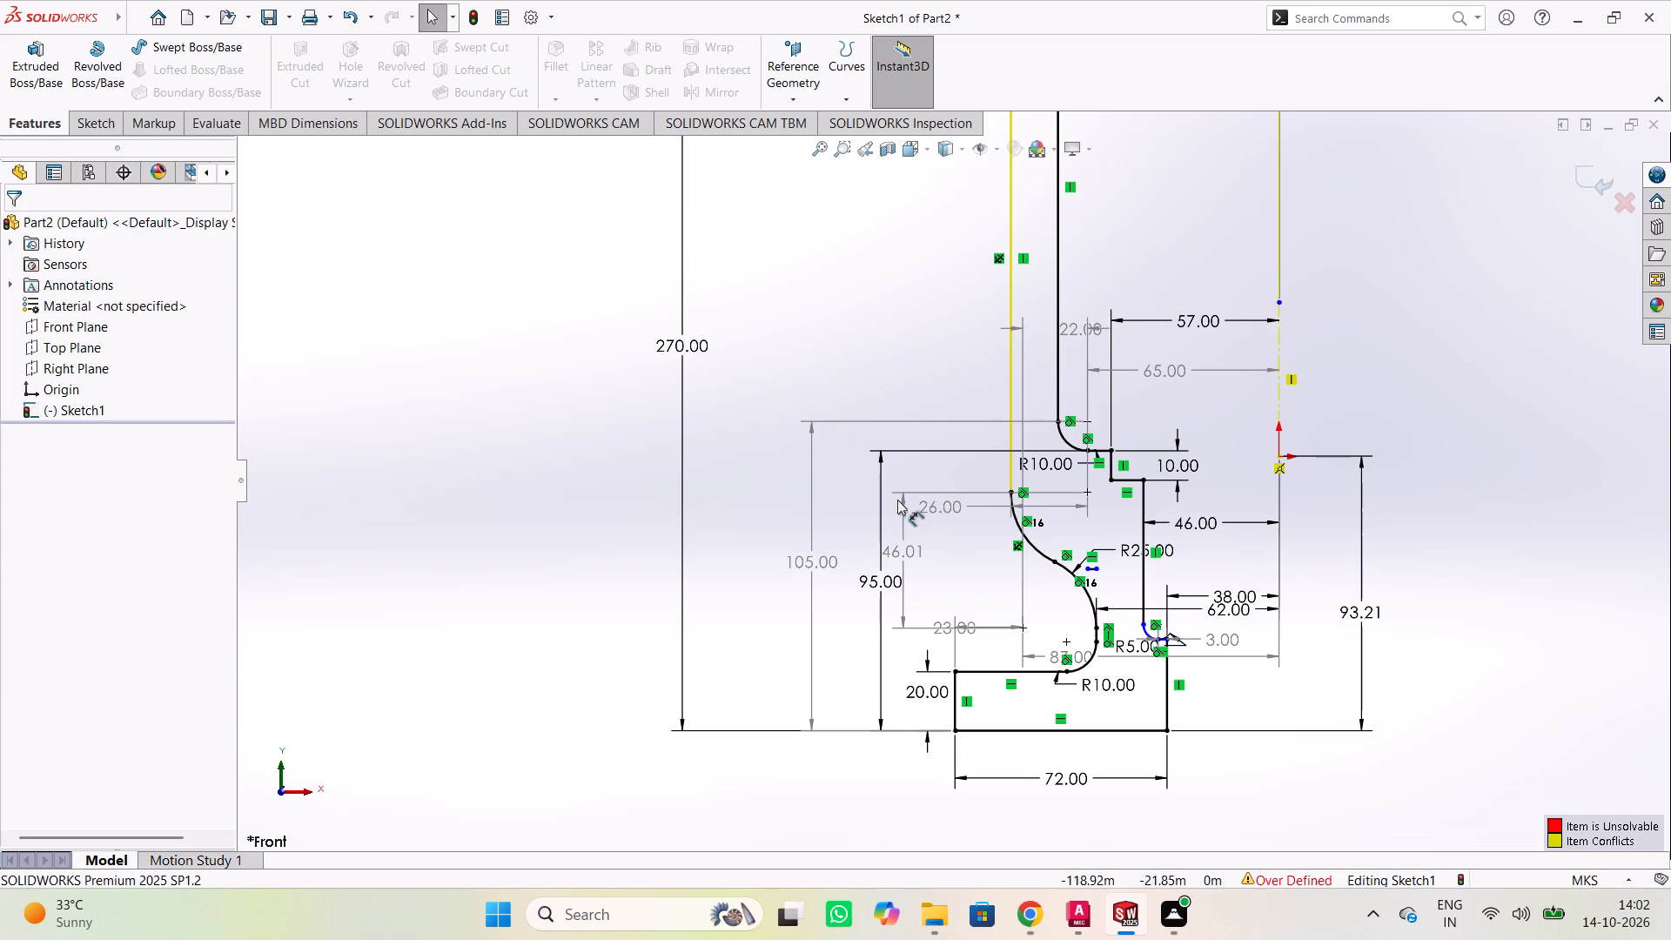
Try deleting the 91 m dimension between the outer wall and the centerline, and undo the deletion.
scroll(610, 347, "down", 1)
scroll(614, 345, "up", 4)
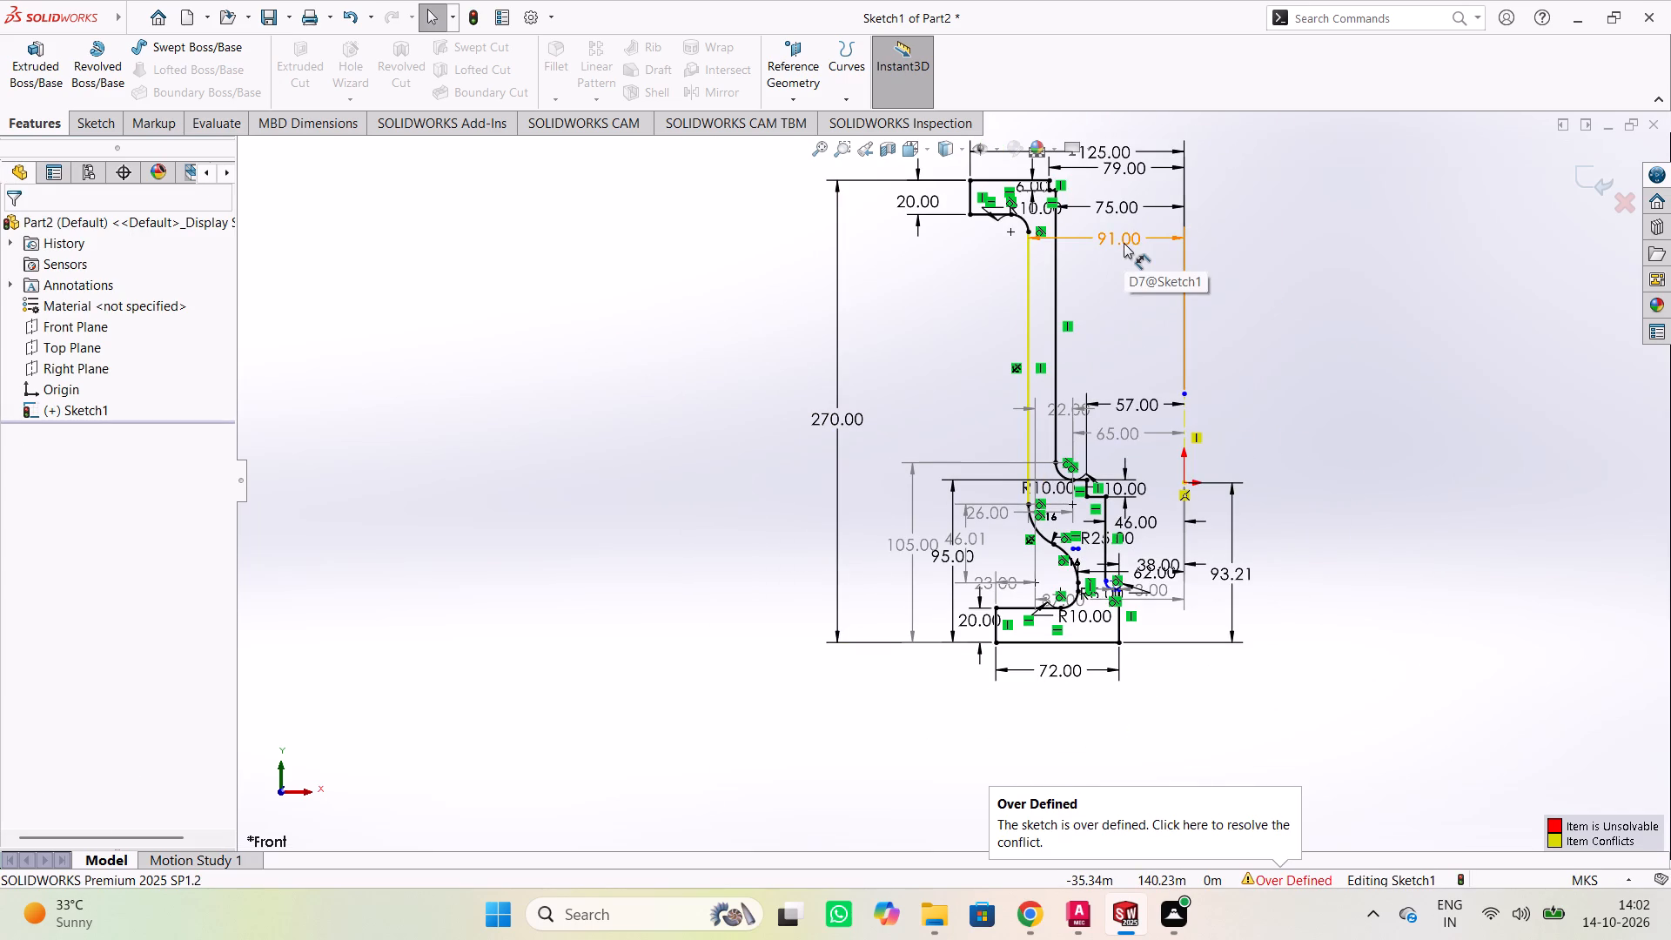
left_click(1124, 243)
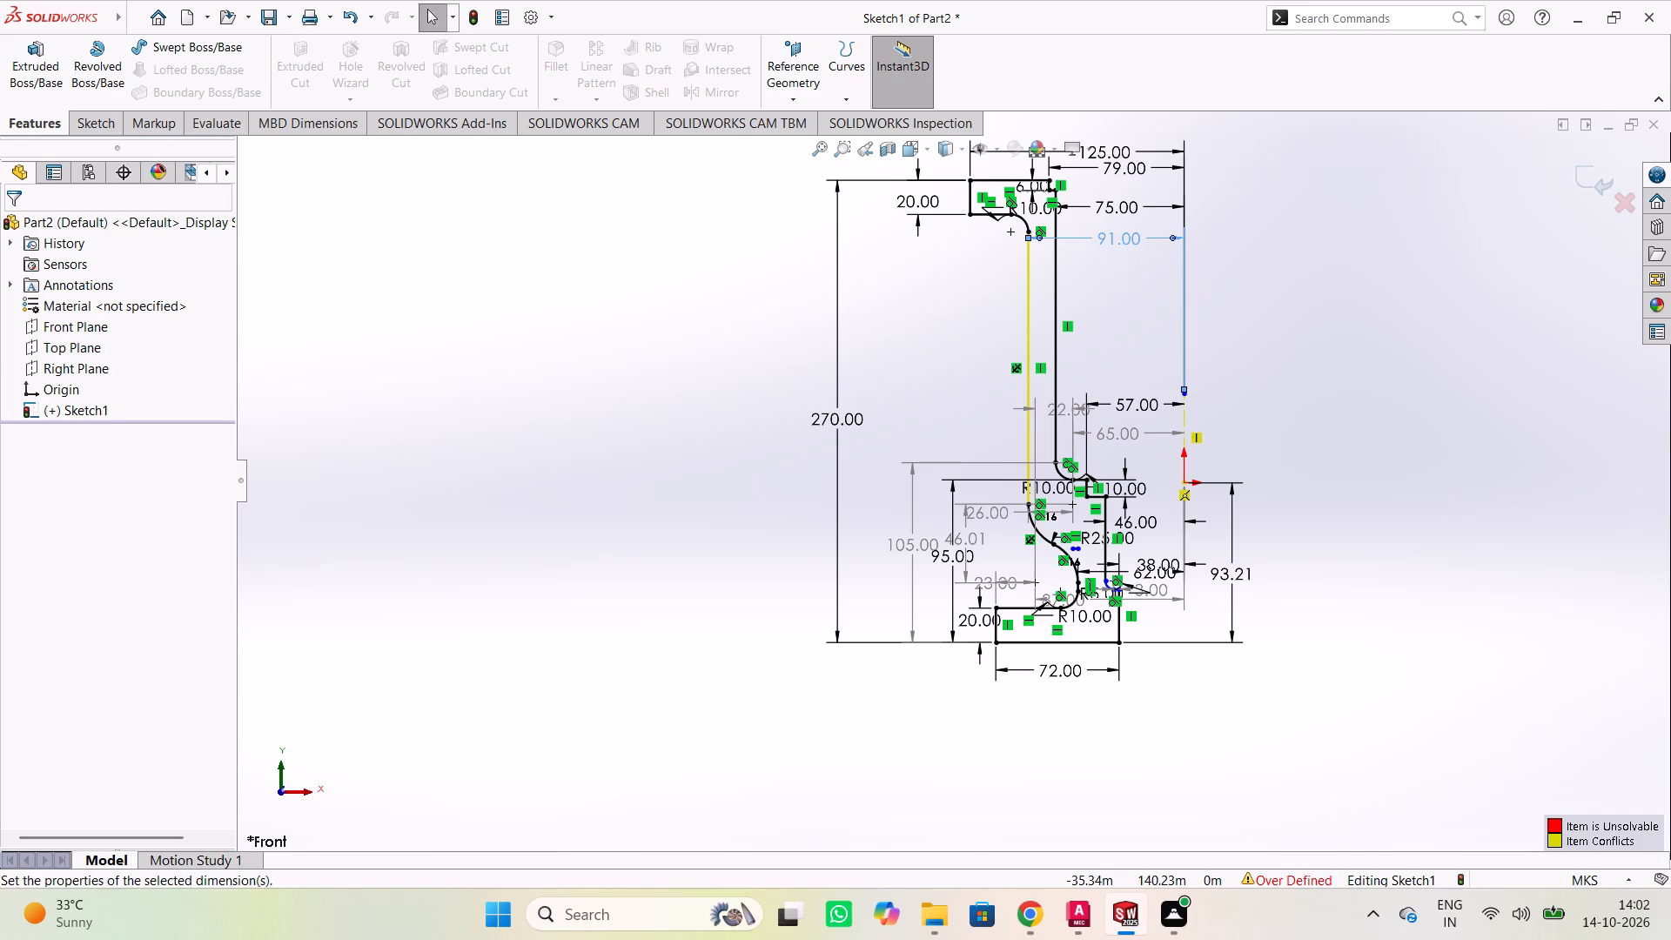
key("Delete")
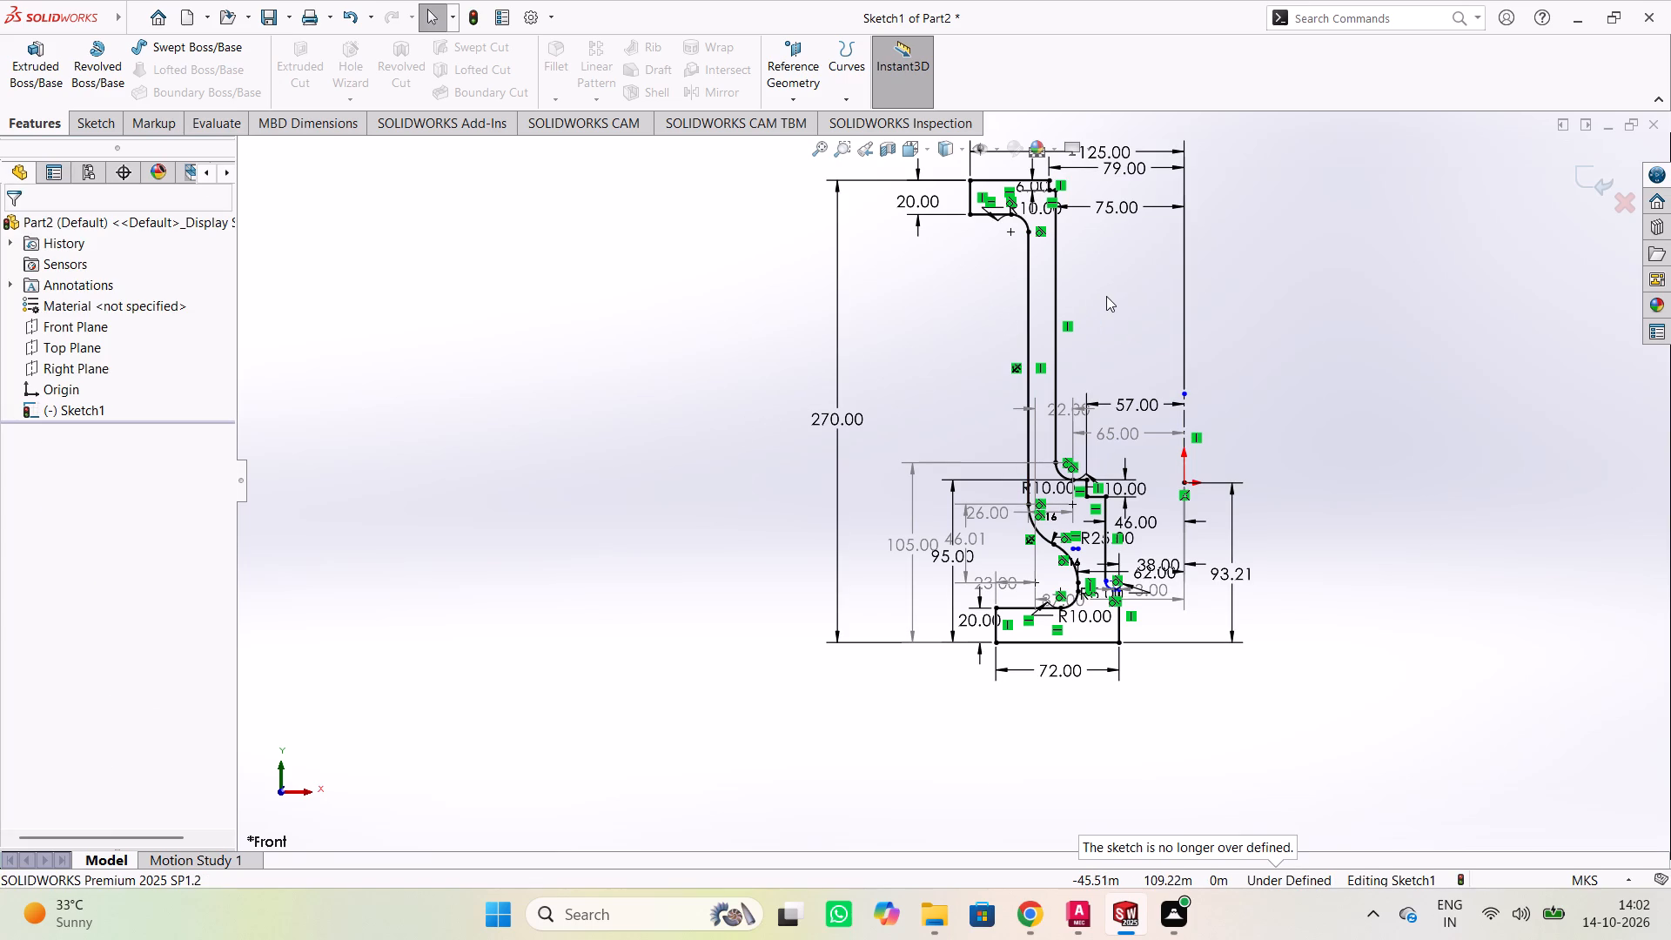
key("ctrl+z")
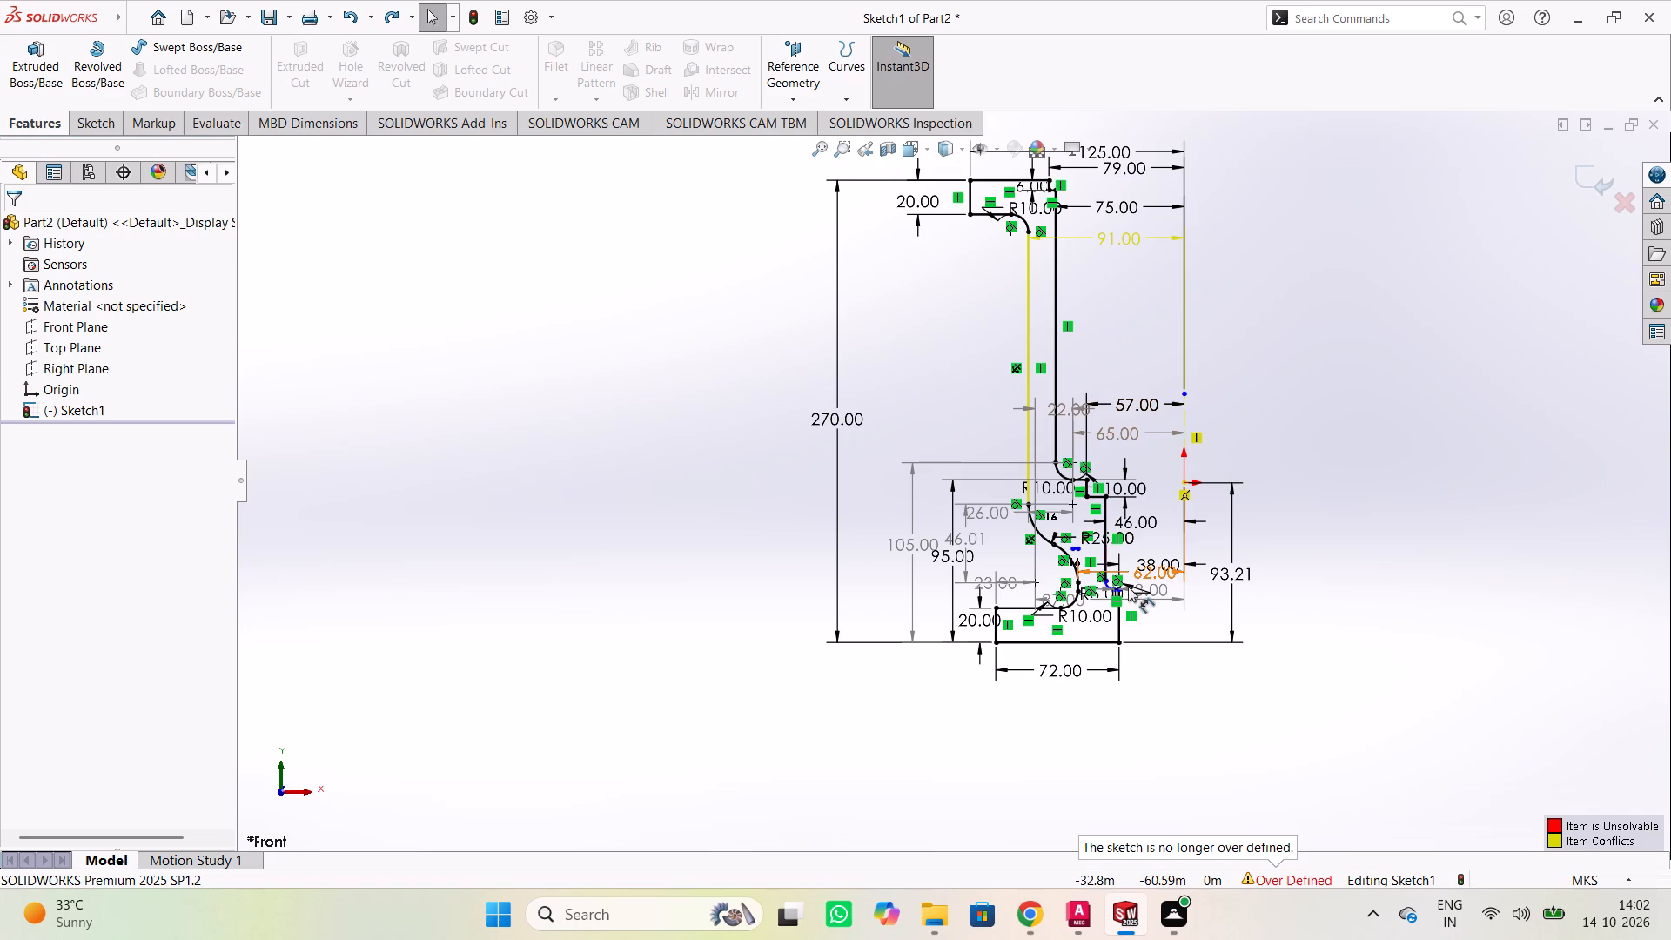
Delete the horizontal reference dimension between the centres of the 25 m arc and the arc above it.
scroll(1054, 545, "down", 3)
scroll(1172, 449, "down", 3)
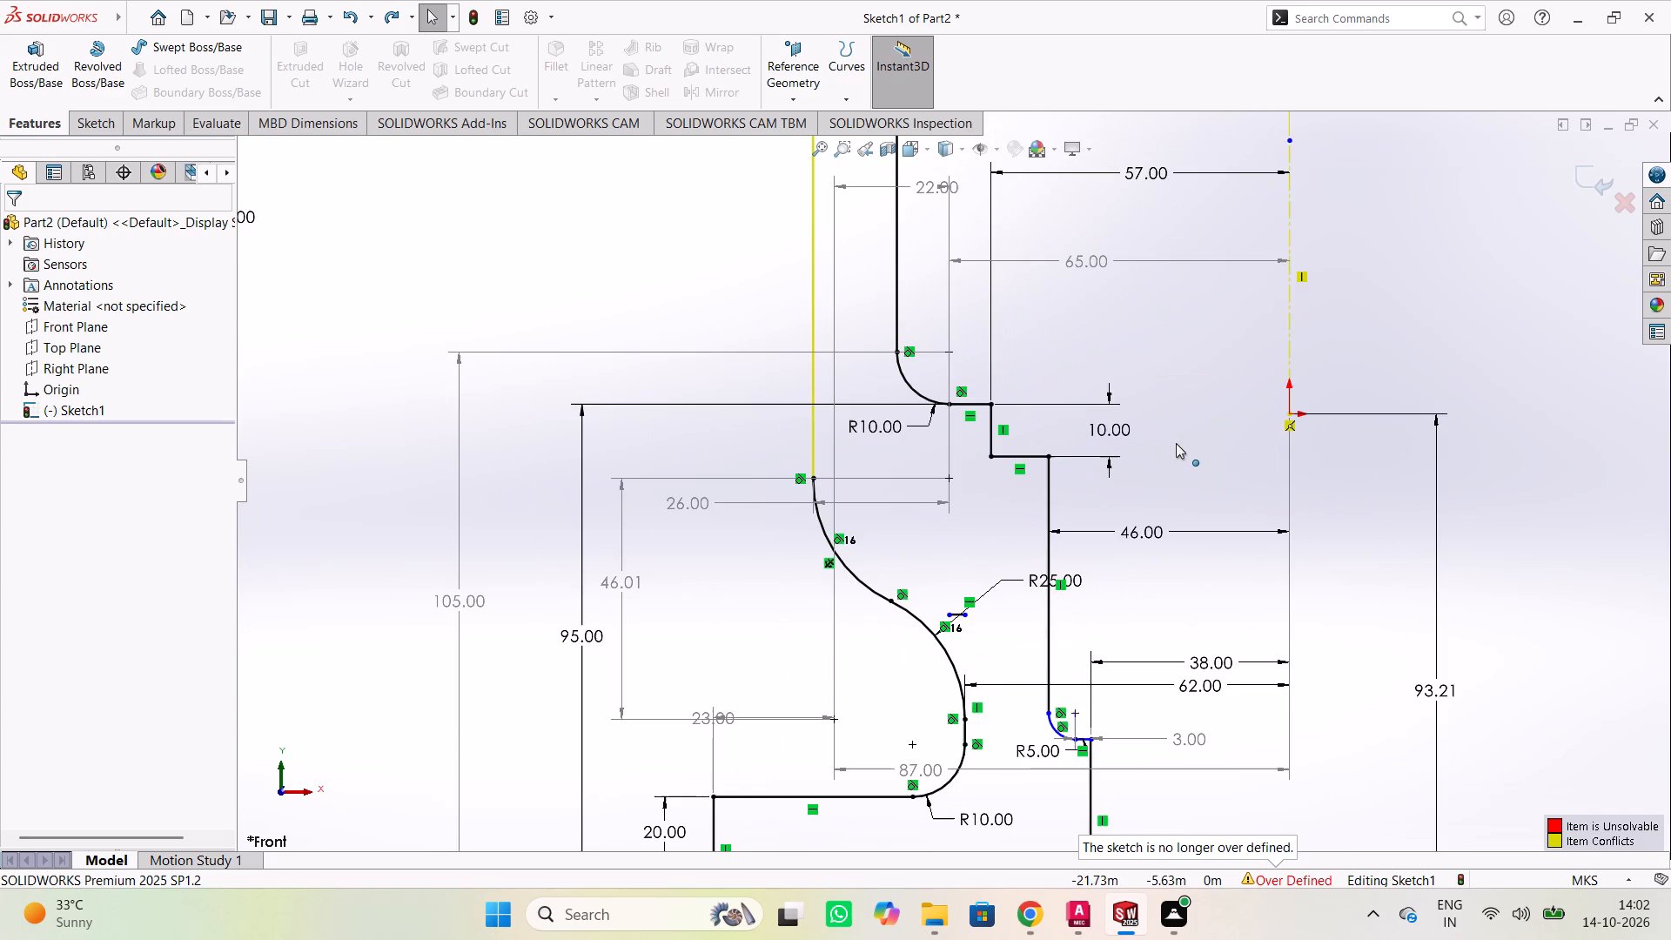
scroll(823, 445, "down", 3)
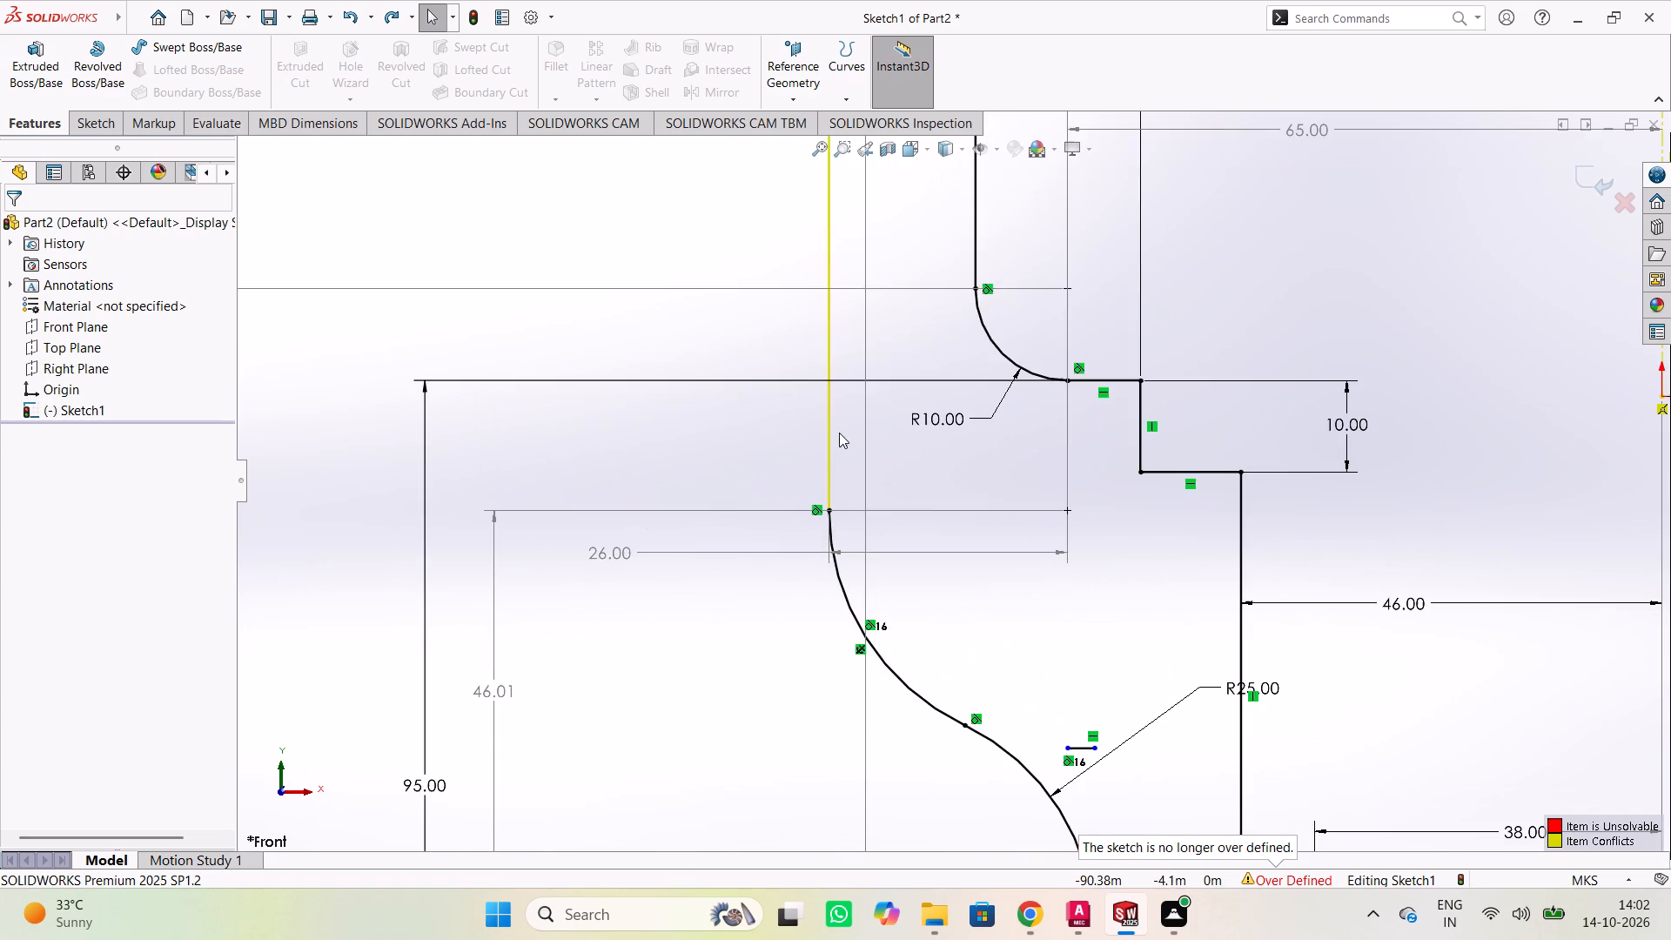
scroll(856, 410, "down", 2)
scroll(856, 410, "up", 3)
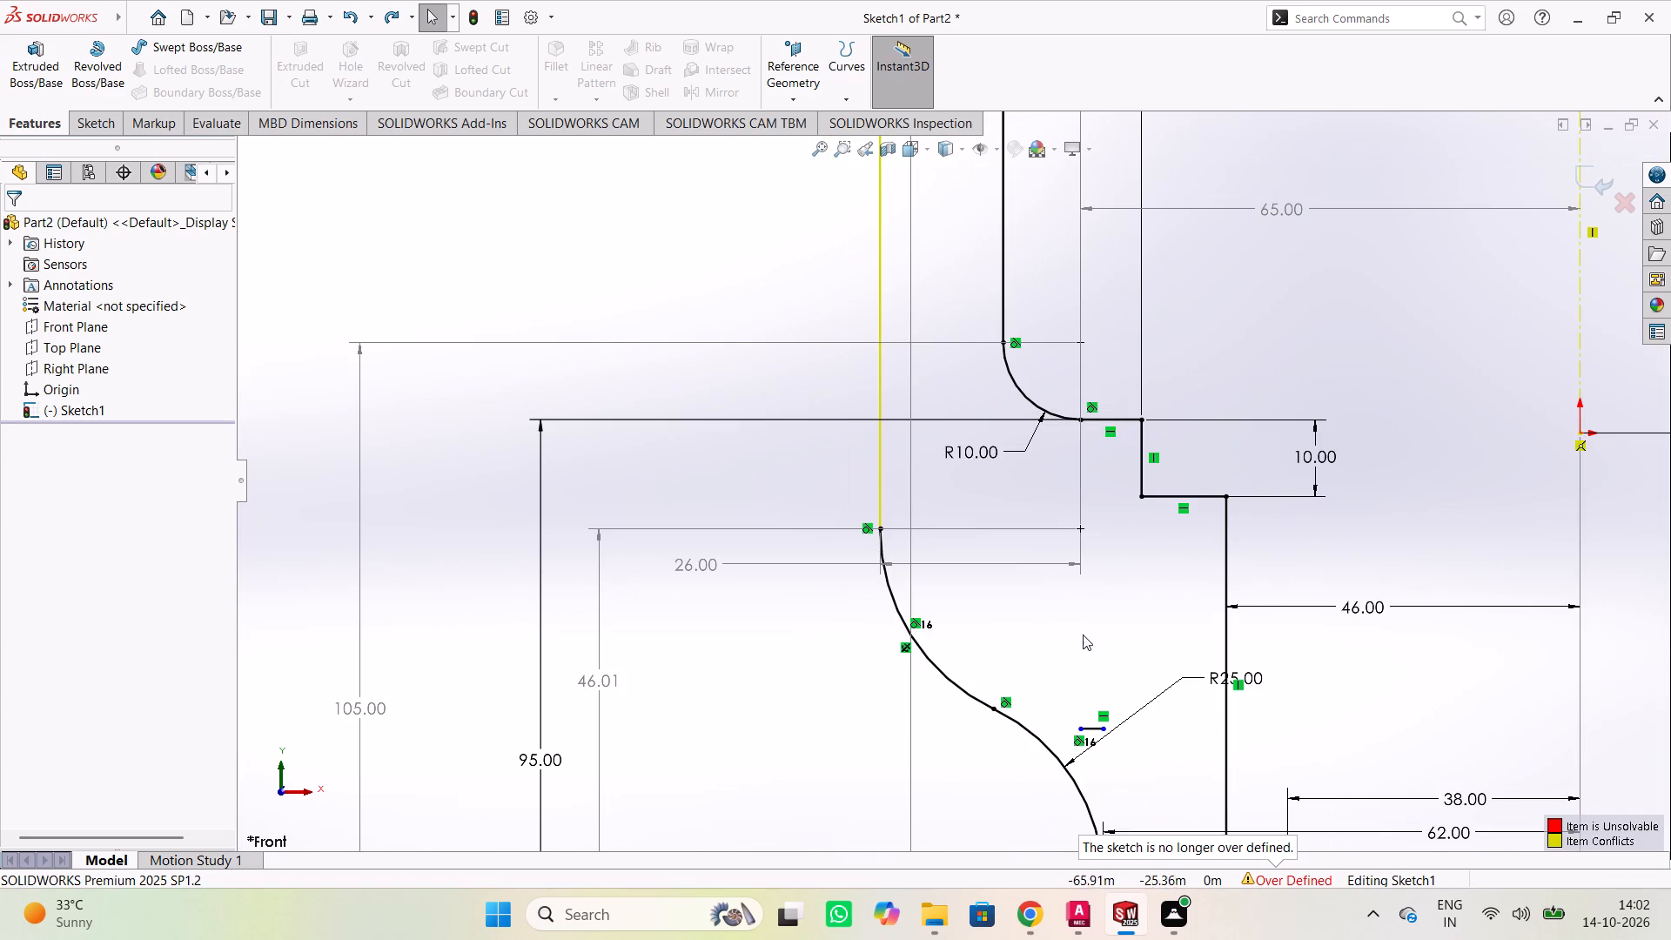
scroll(1090, 596, "down", 2)
scroll(1088, 596, "up", 3)
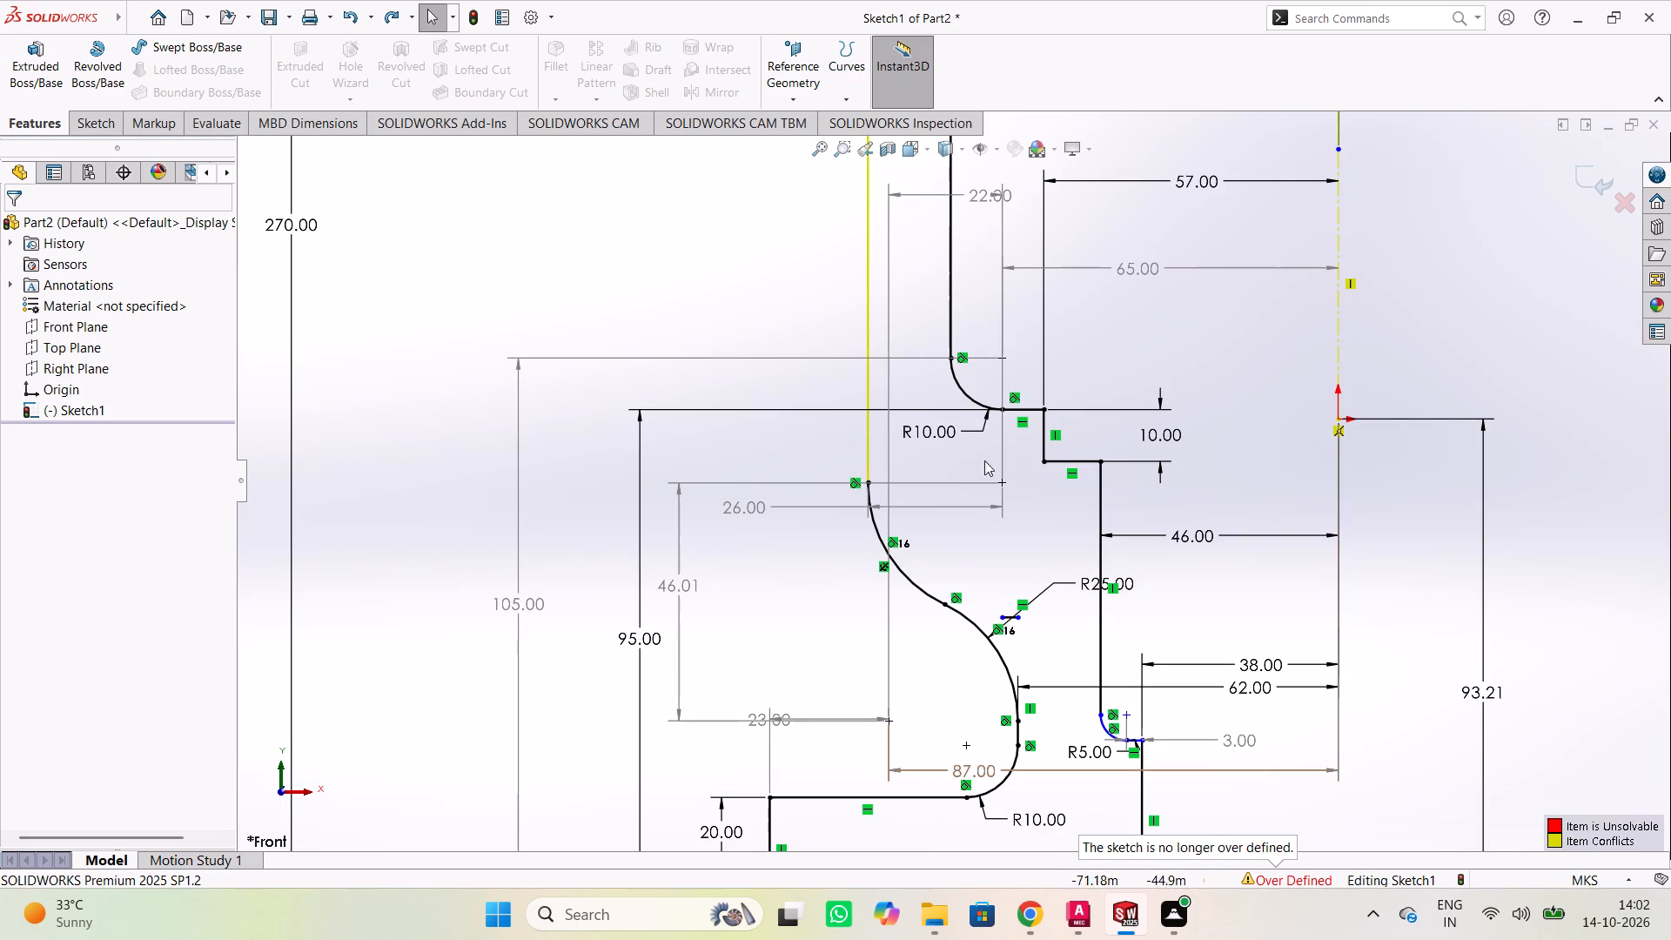
left_click(986, 192)
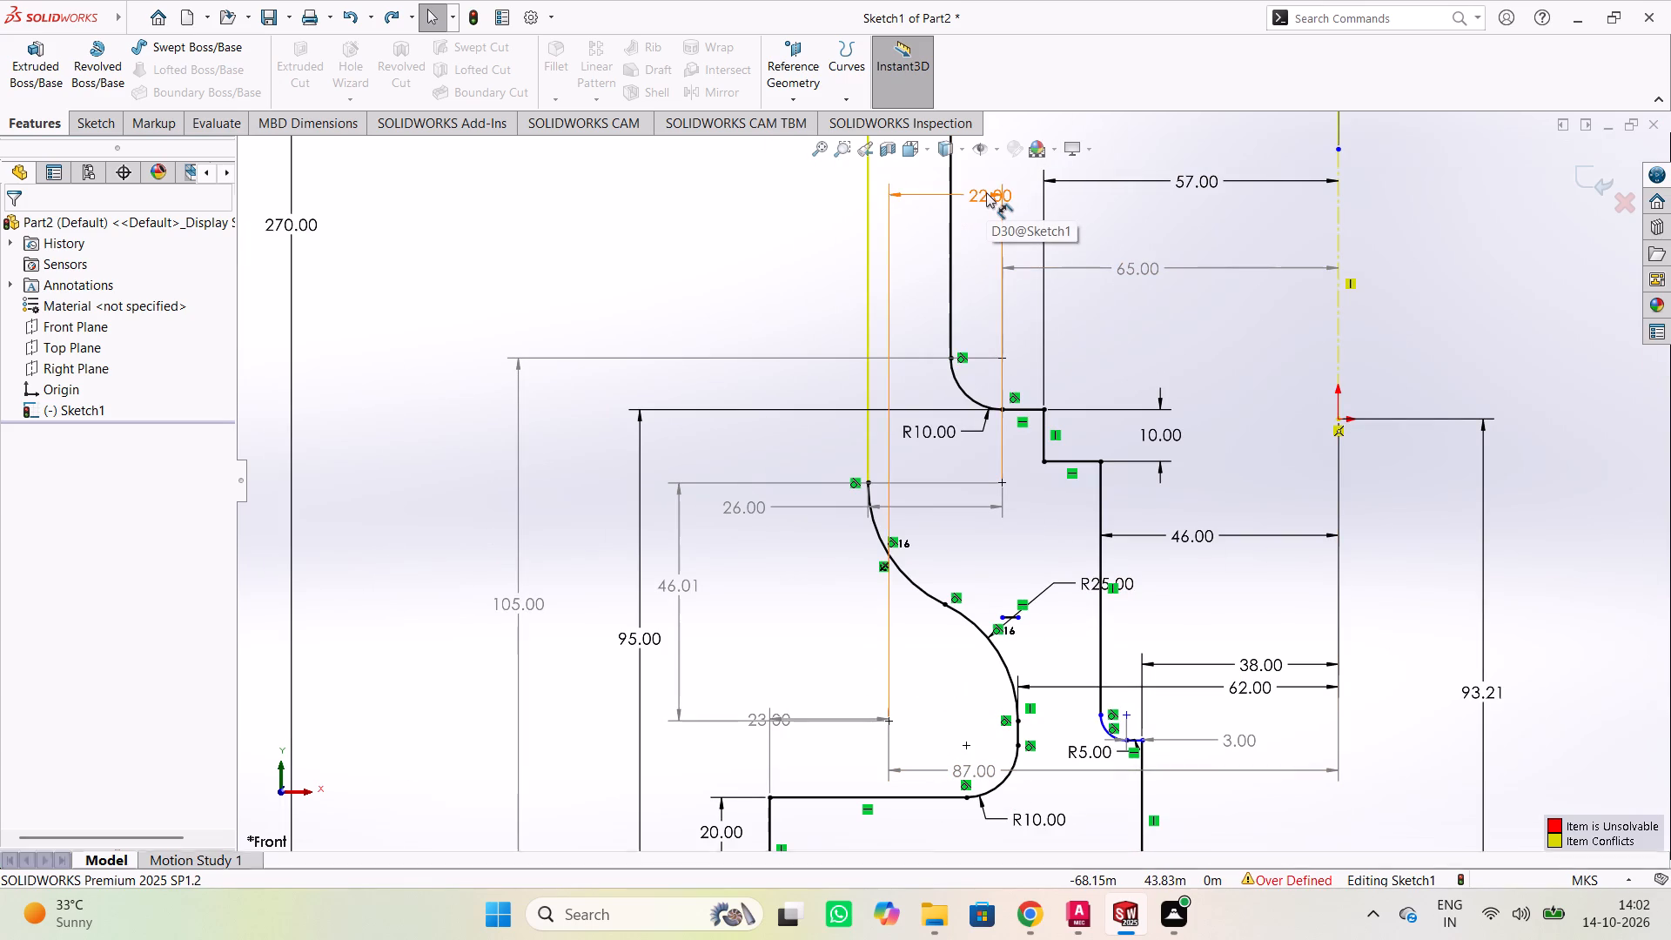
left_click(979, 239)
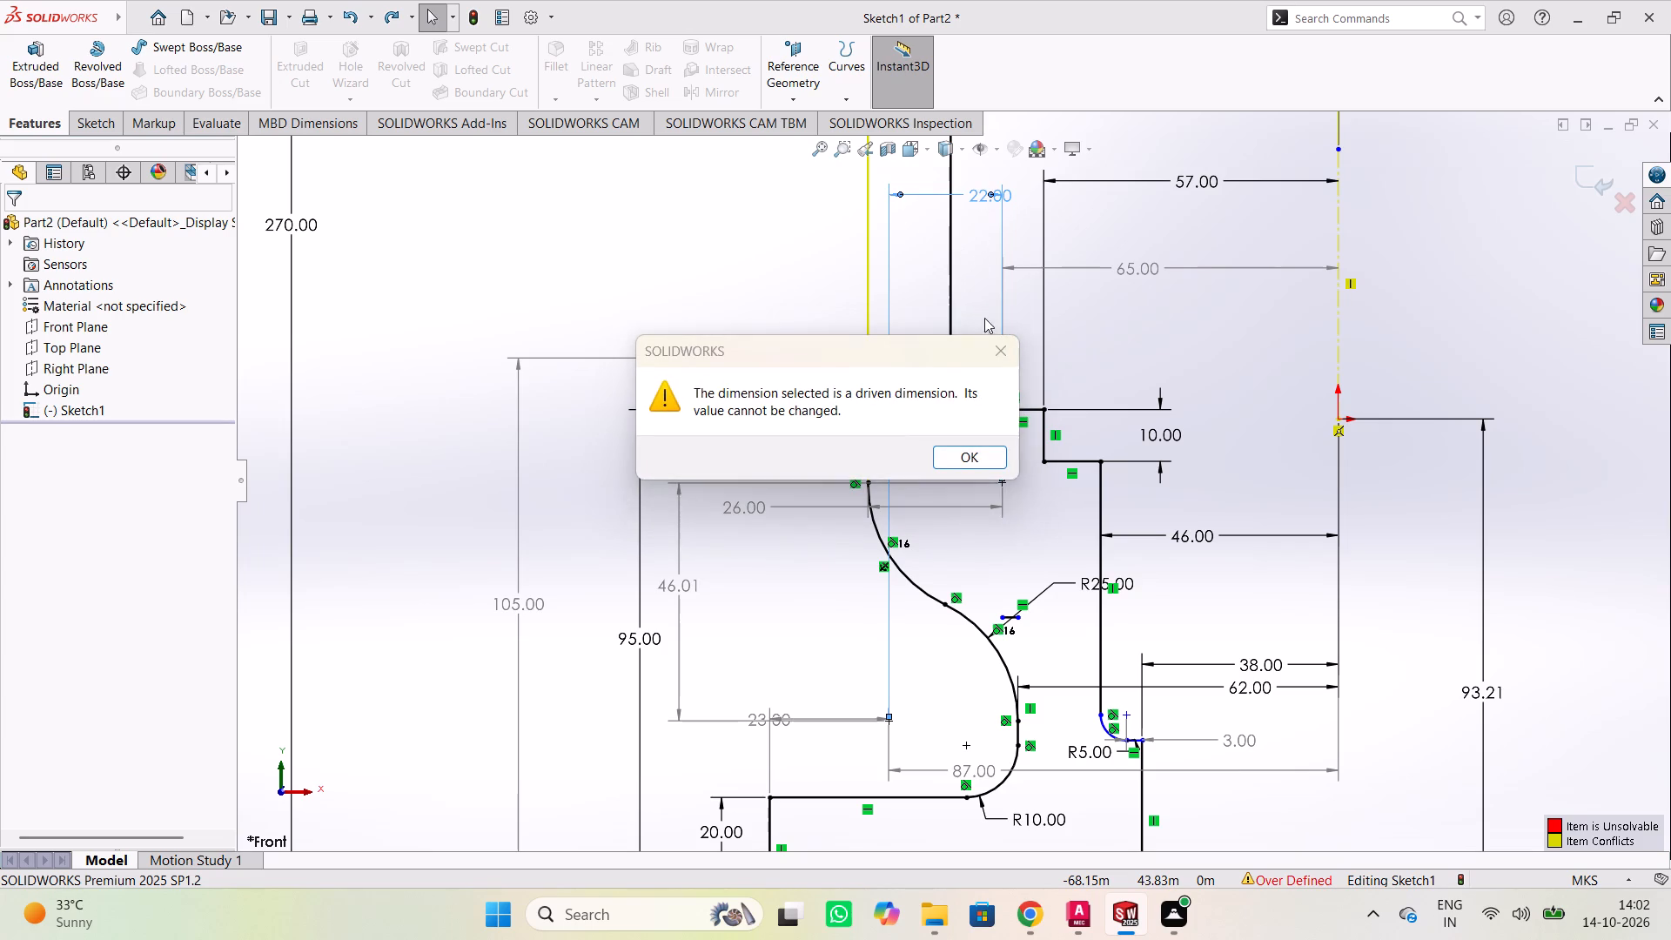
left_click(1000, 346)
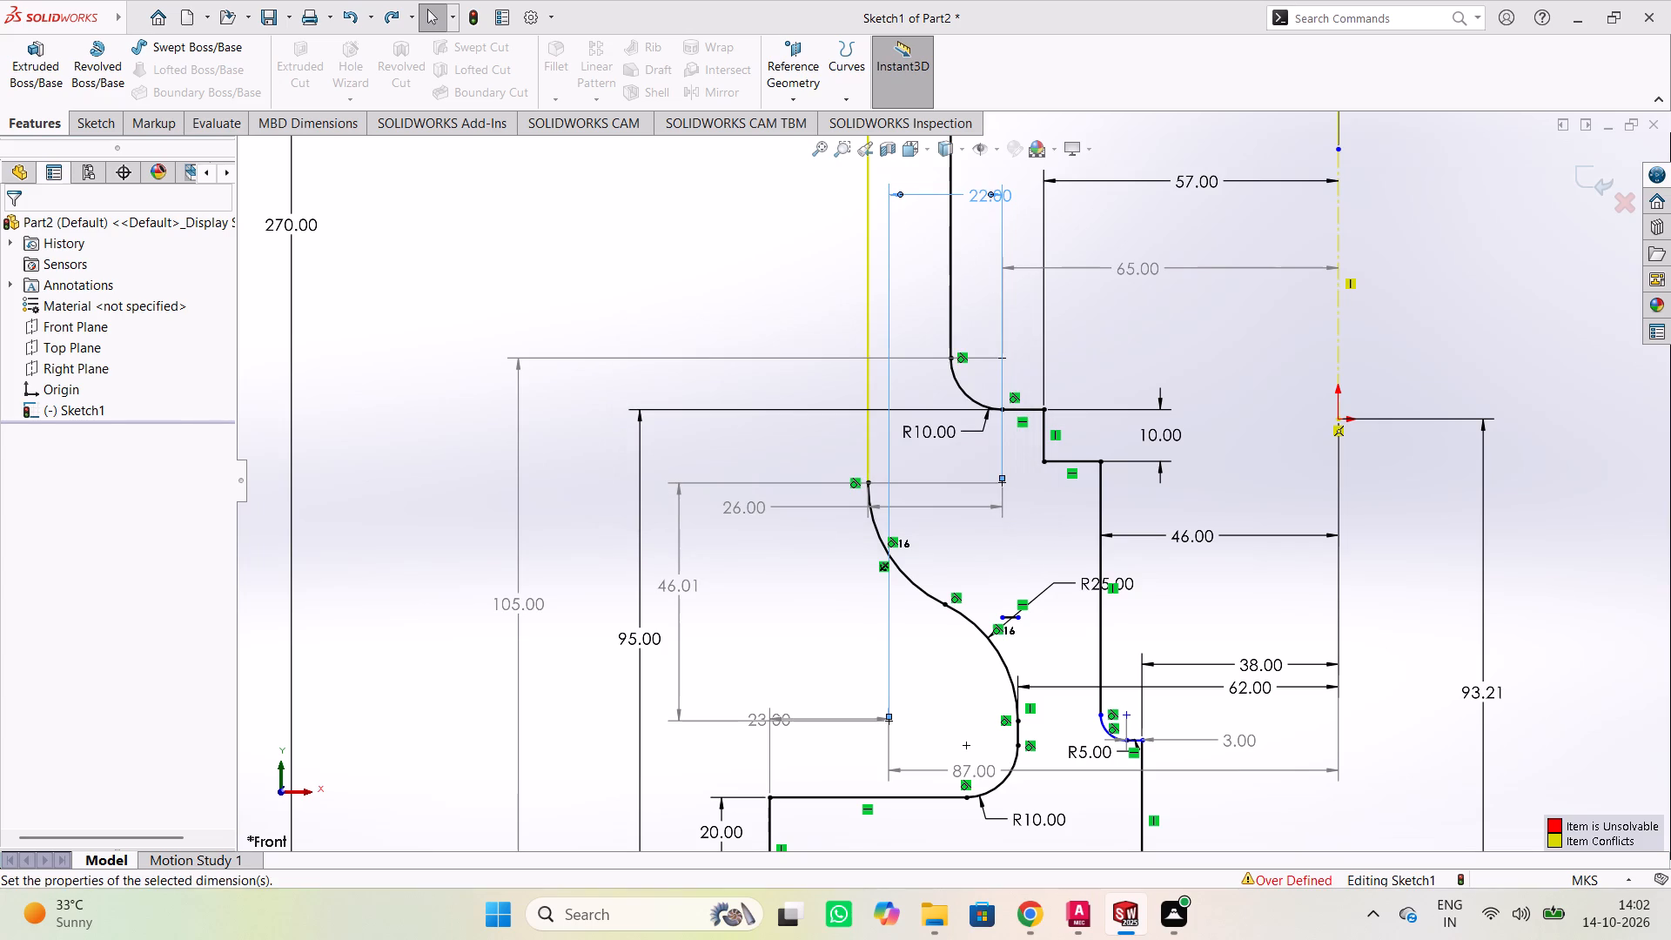
key("Delete")
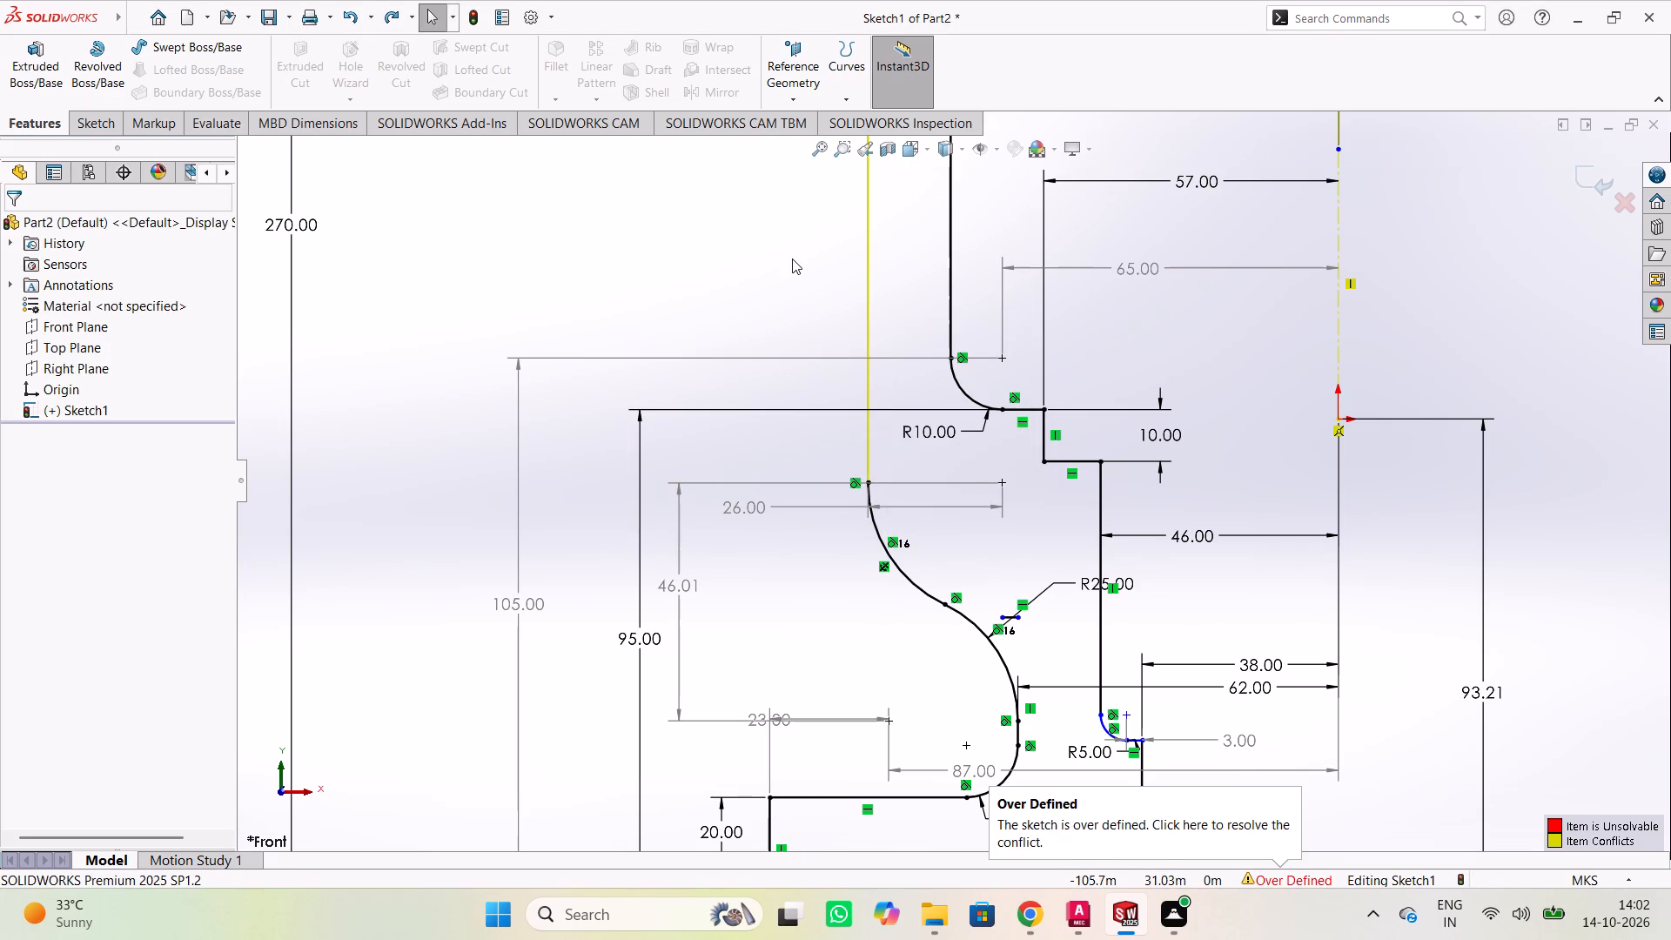
left_click(792, 258)
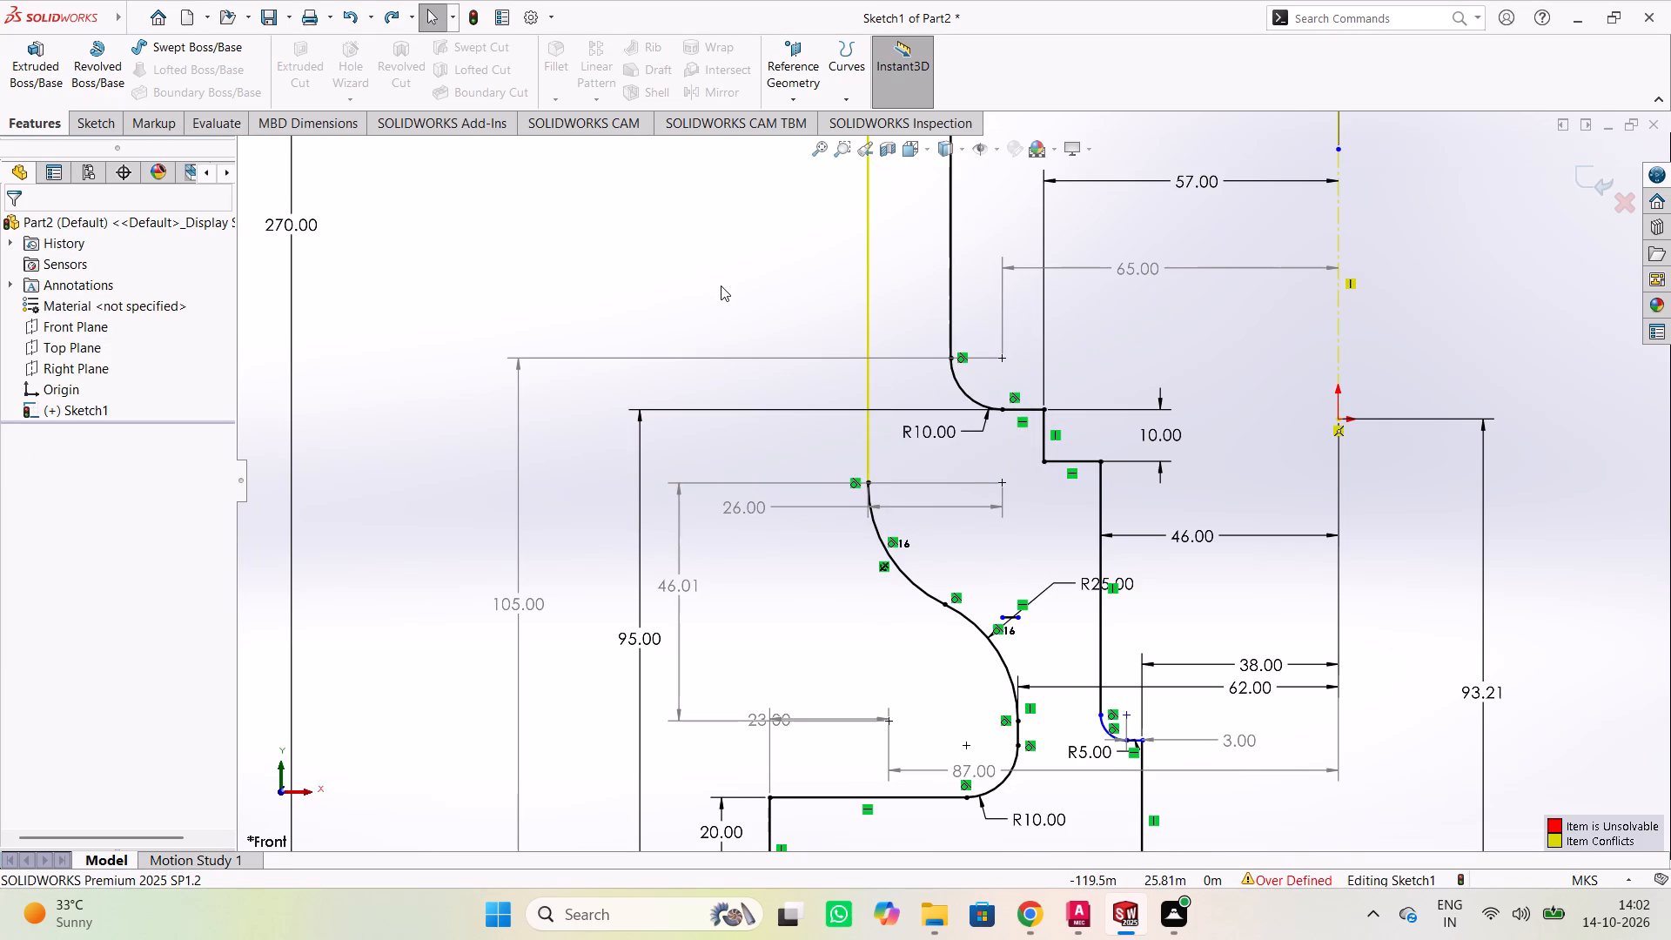
Delete the vertical reference dimension between the centres of the 25 m arc and the arc above it.
scroll(721, 285, "down", 2)
scroll(728, 290, "up", 5)
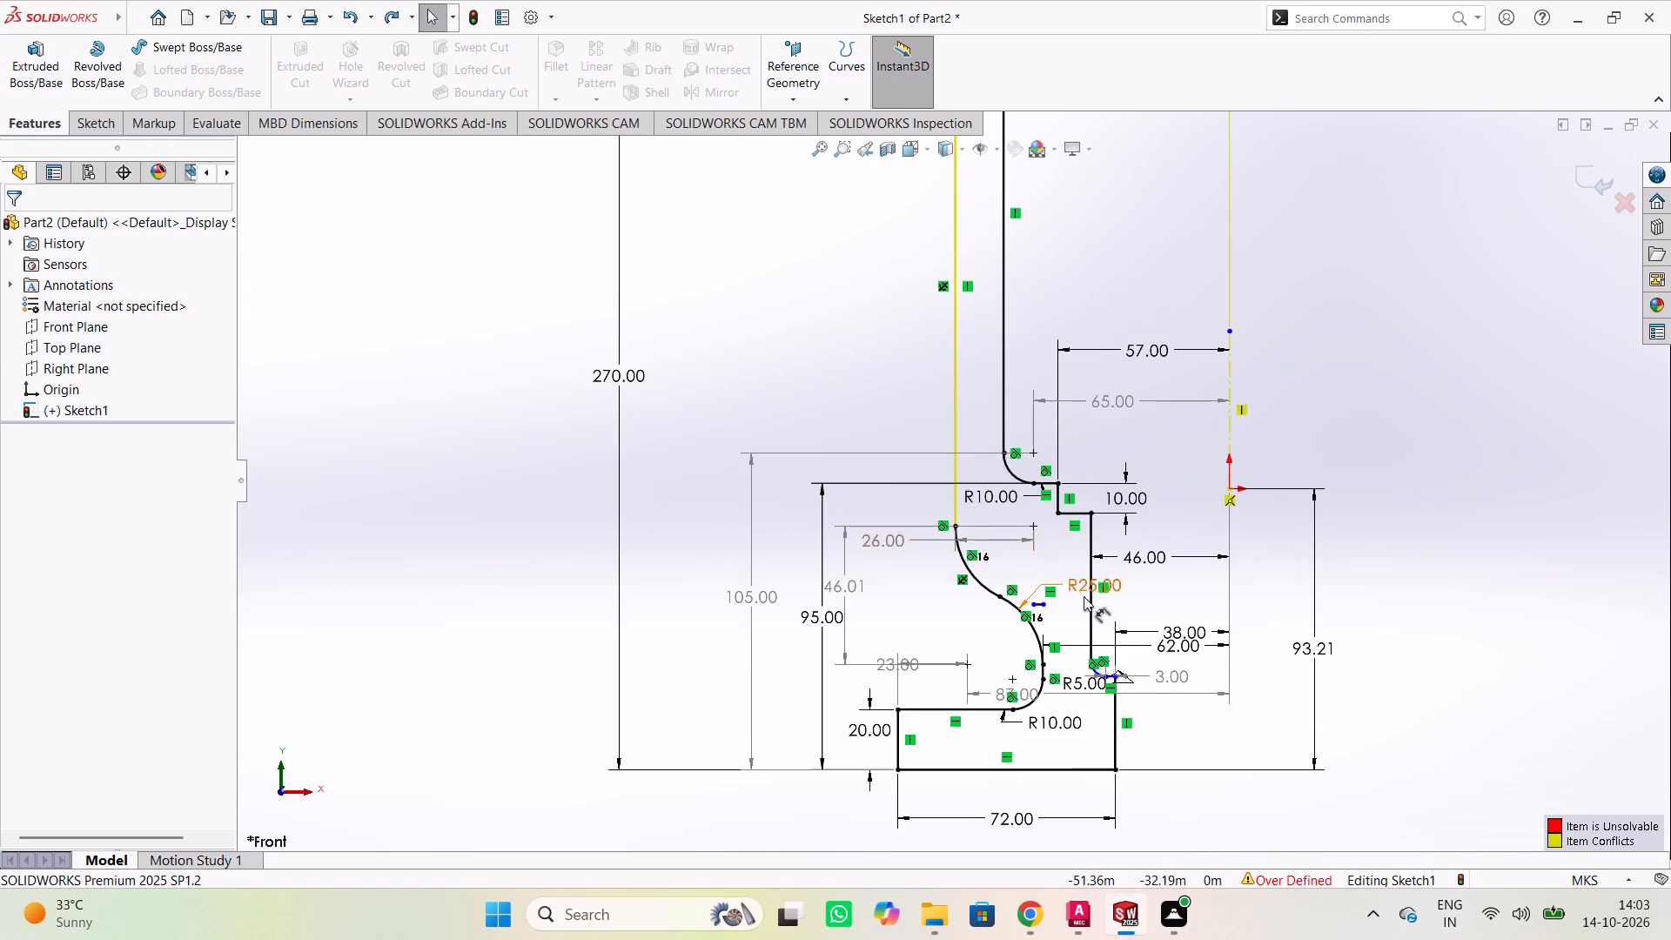
scroll(1100, 612, "down", 5)
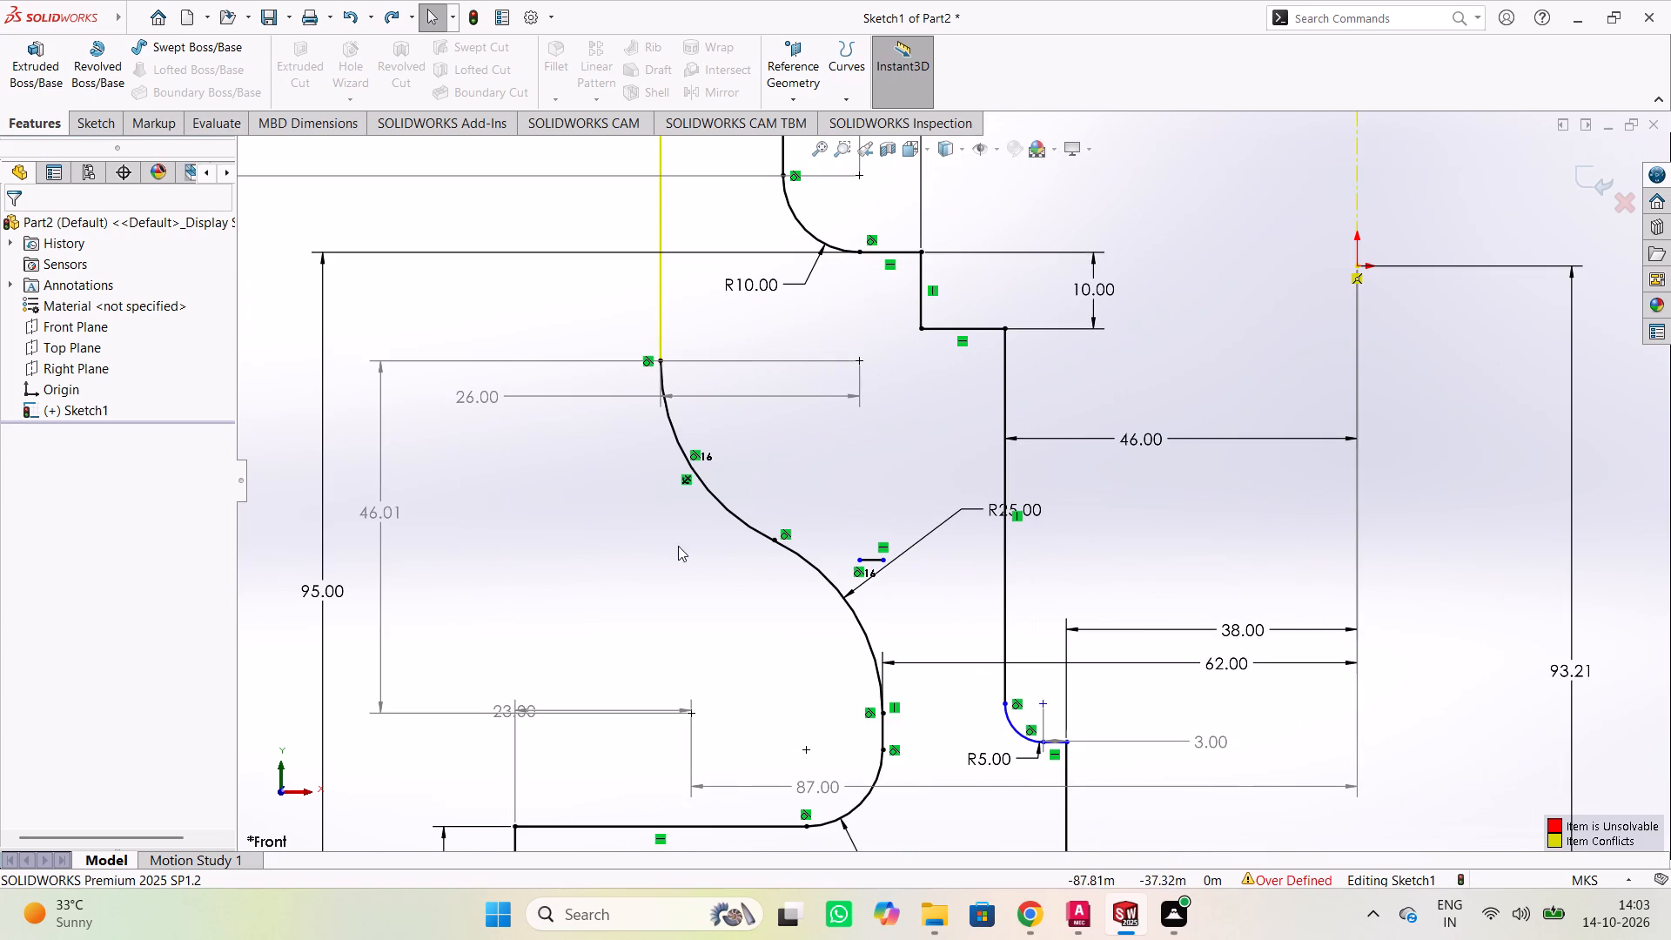
left_click(386, 518)
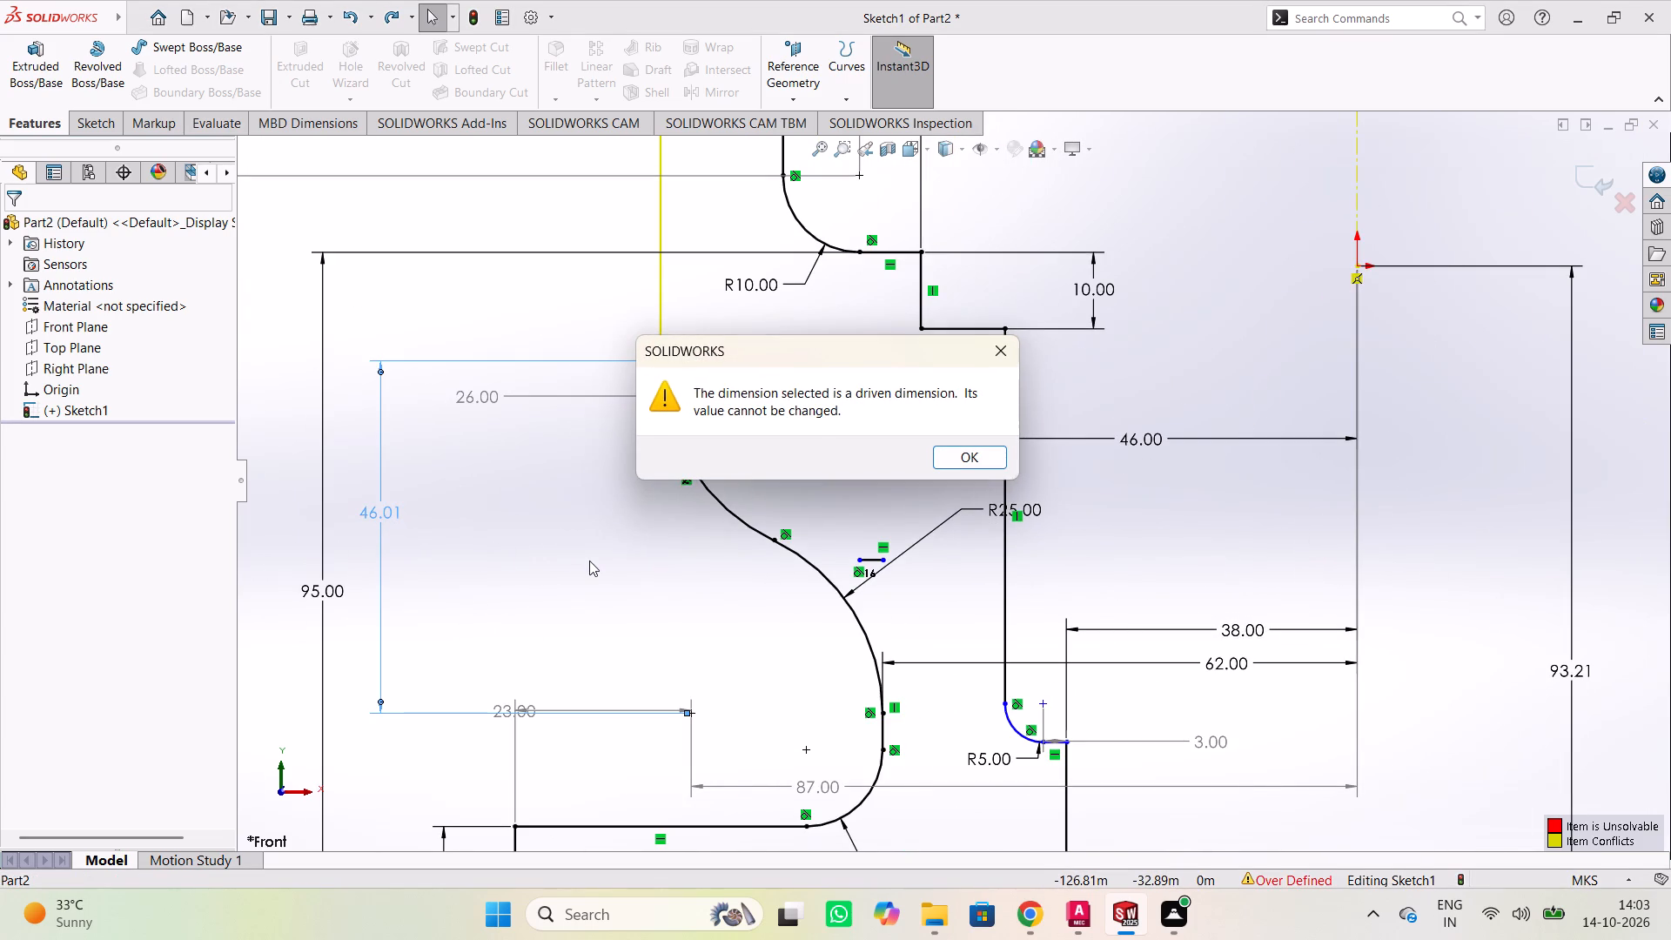
left_click(589, 561)
key("Delete")
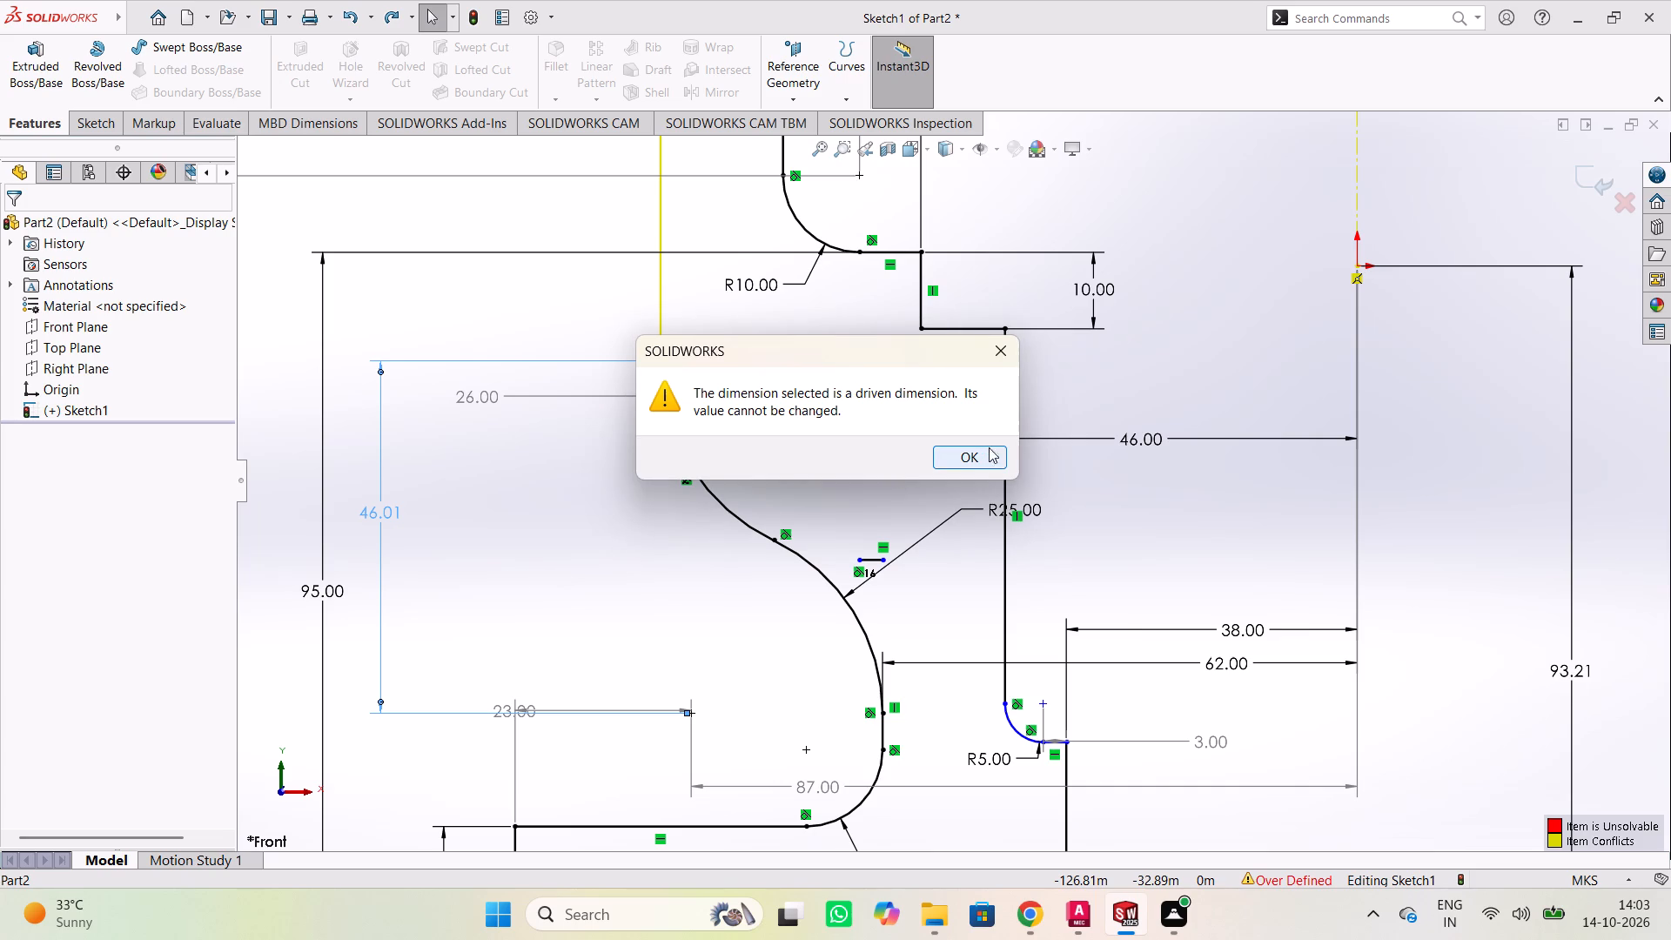
left_click(1001, 352)
key("Delete")
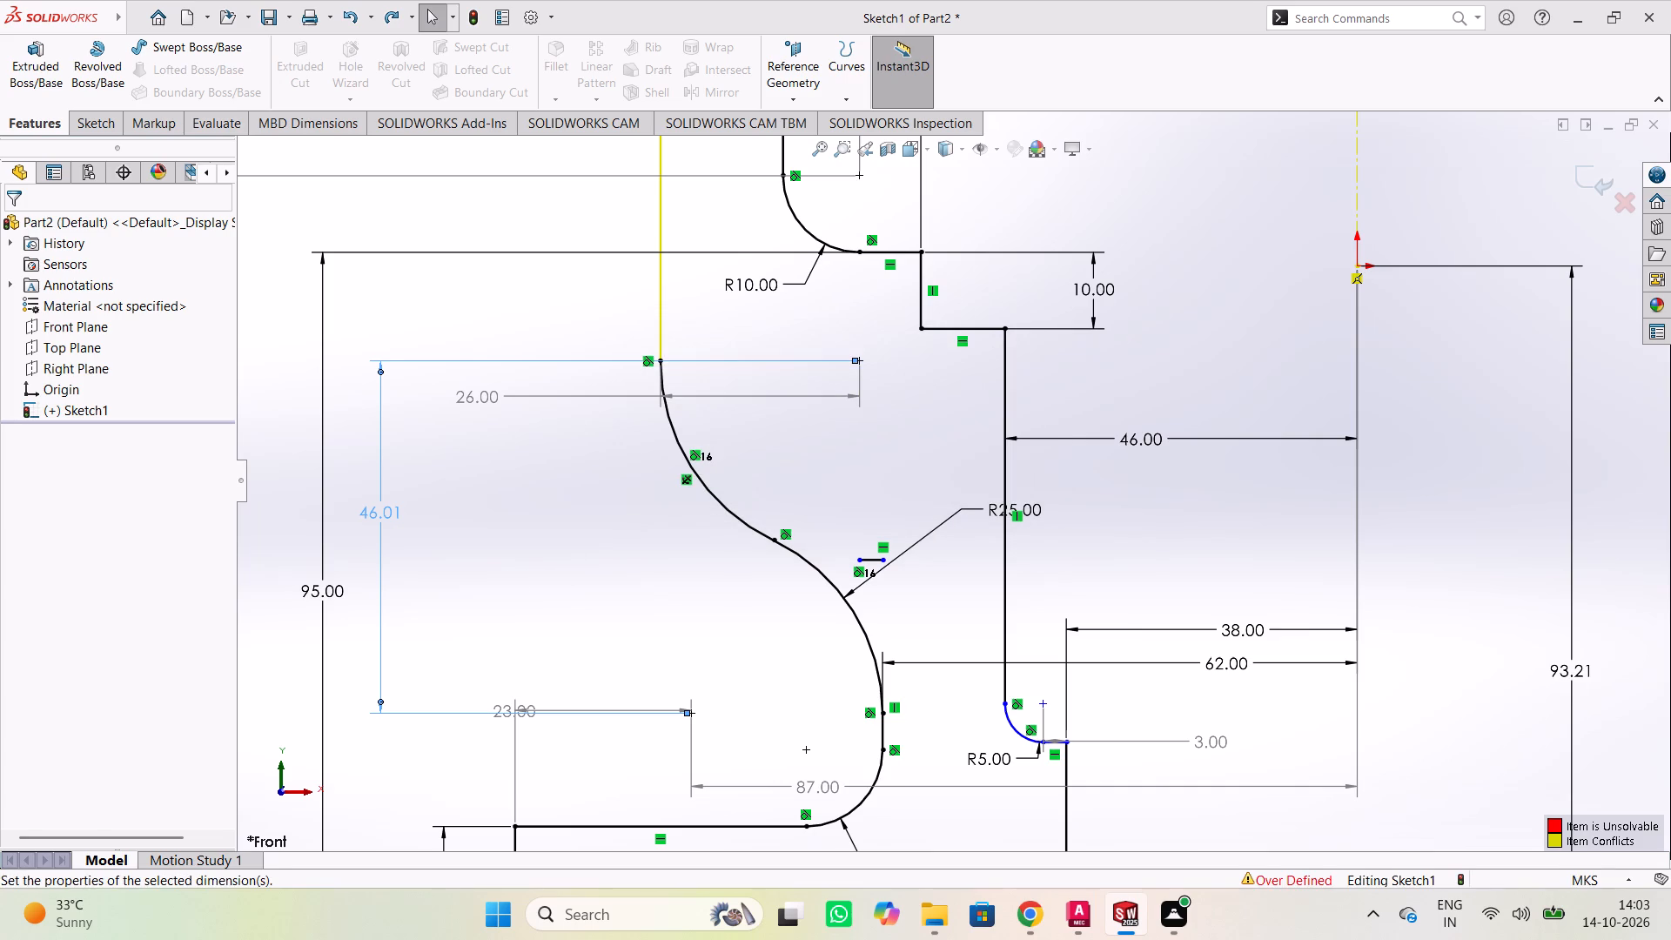
Try to revolve the profile 360° about the vertical centerline as a one-direction thin feature 0.01 m thick.
scroll(520, 524, "down", 1)
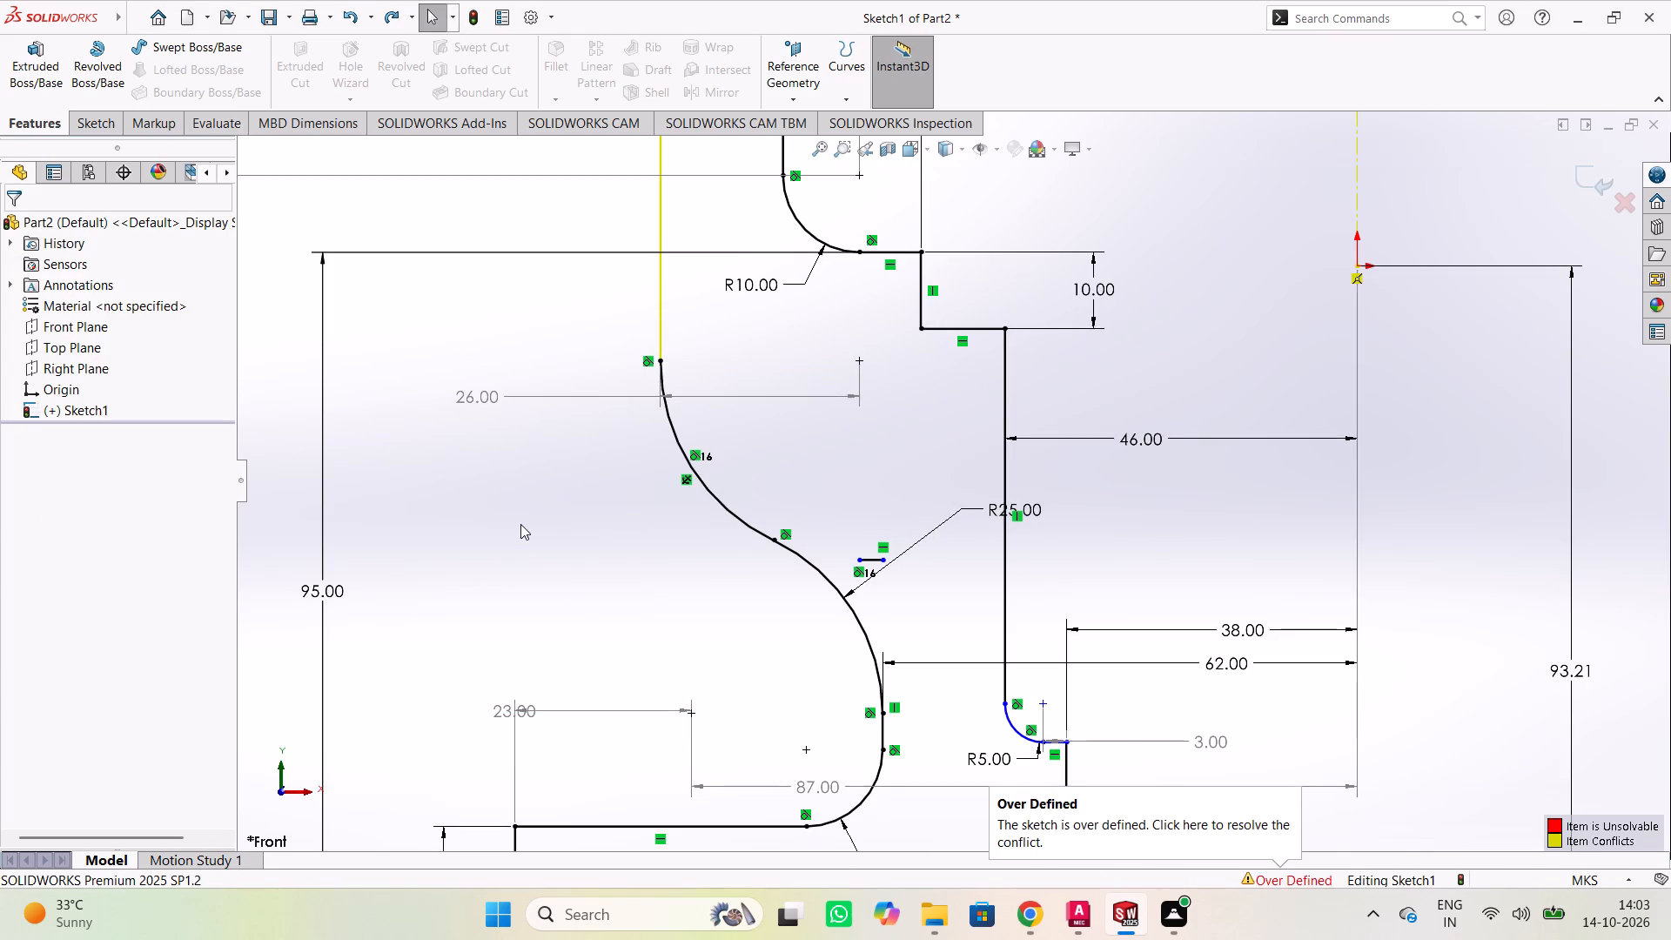
scroll(520, 524, "down", 1)
scroll(520, 524, "up", 4)
scroll(491, 435, "down", 1)
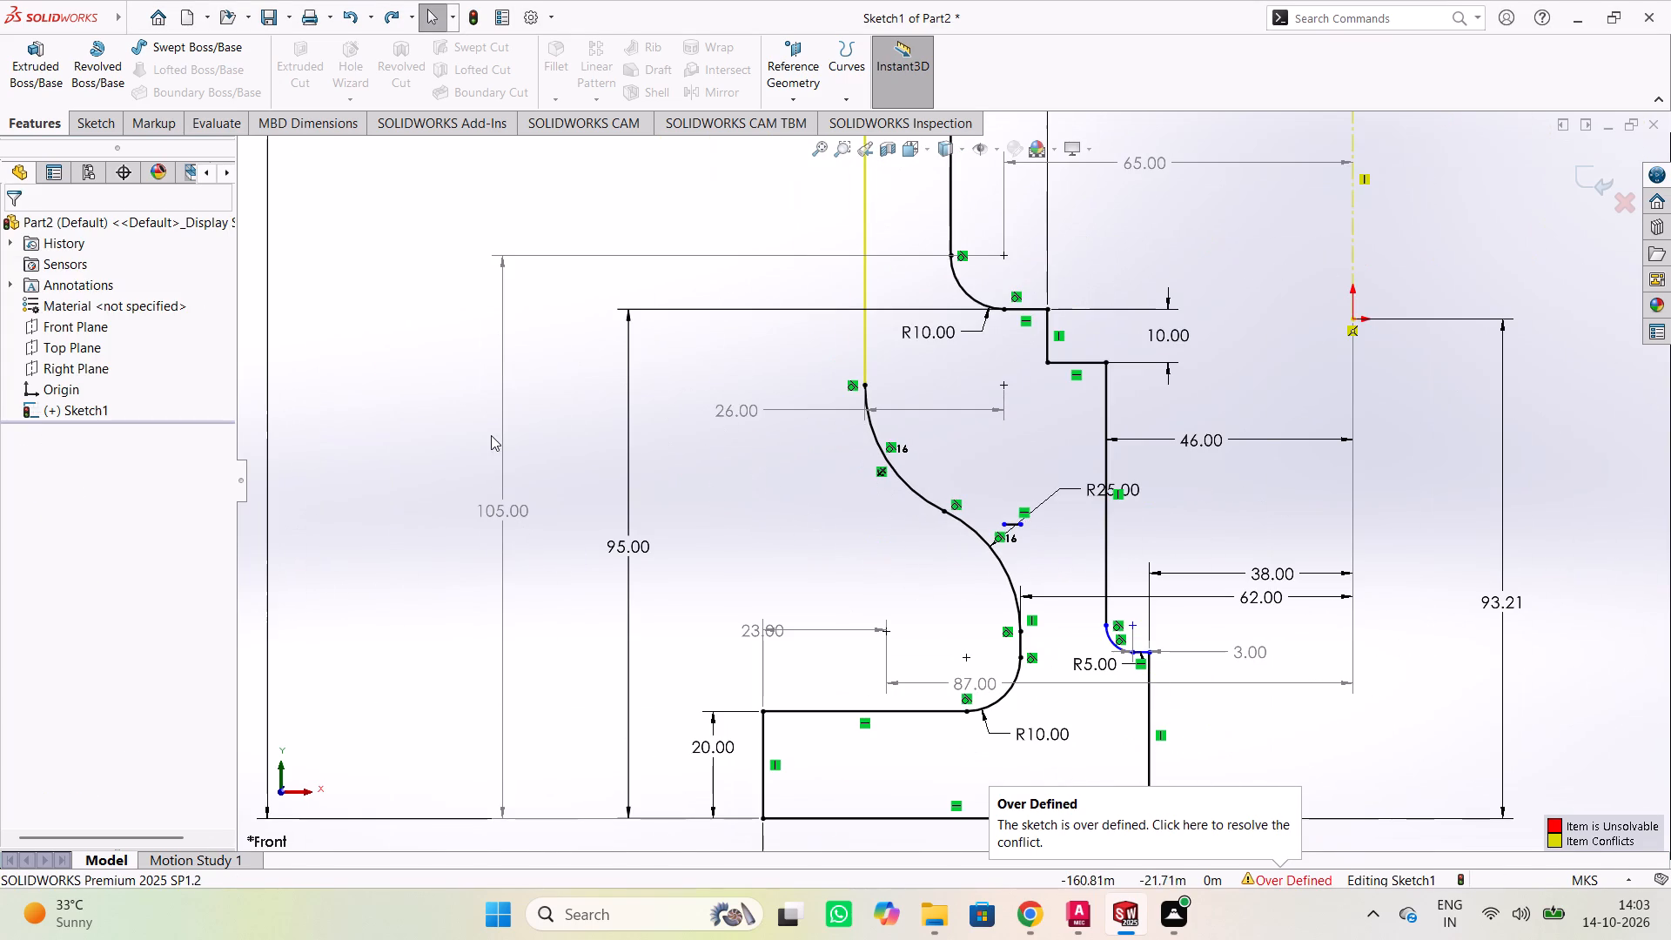
scroll(491, 435, "down", 1)
scroll(465, 423, "up", 8)
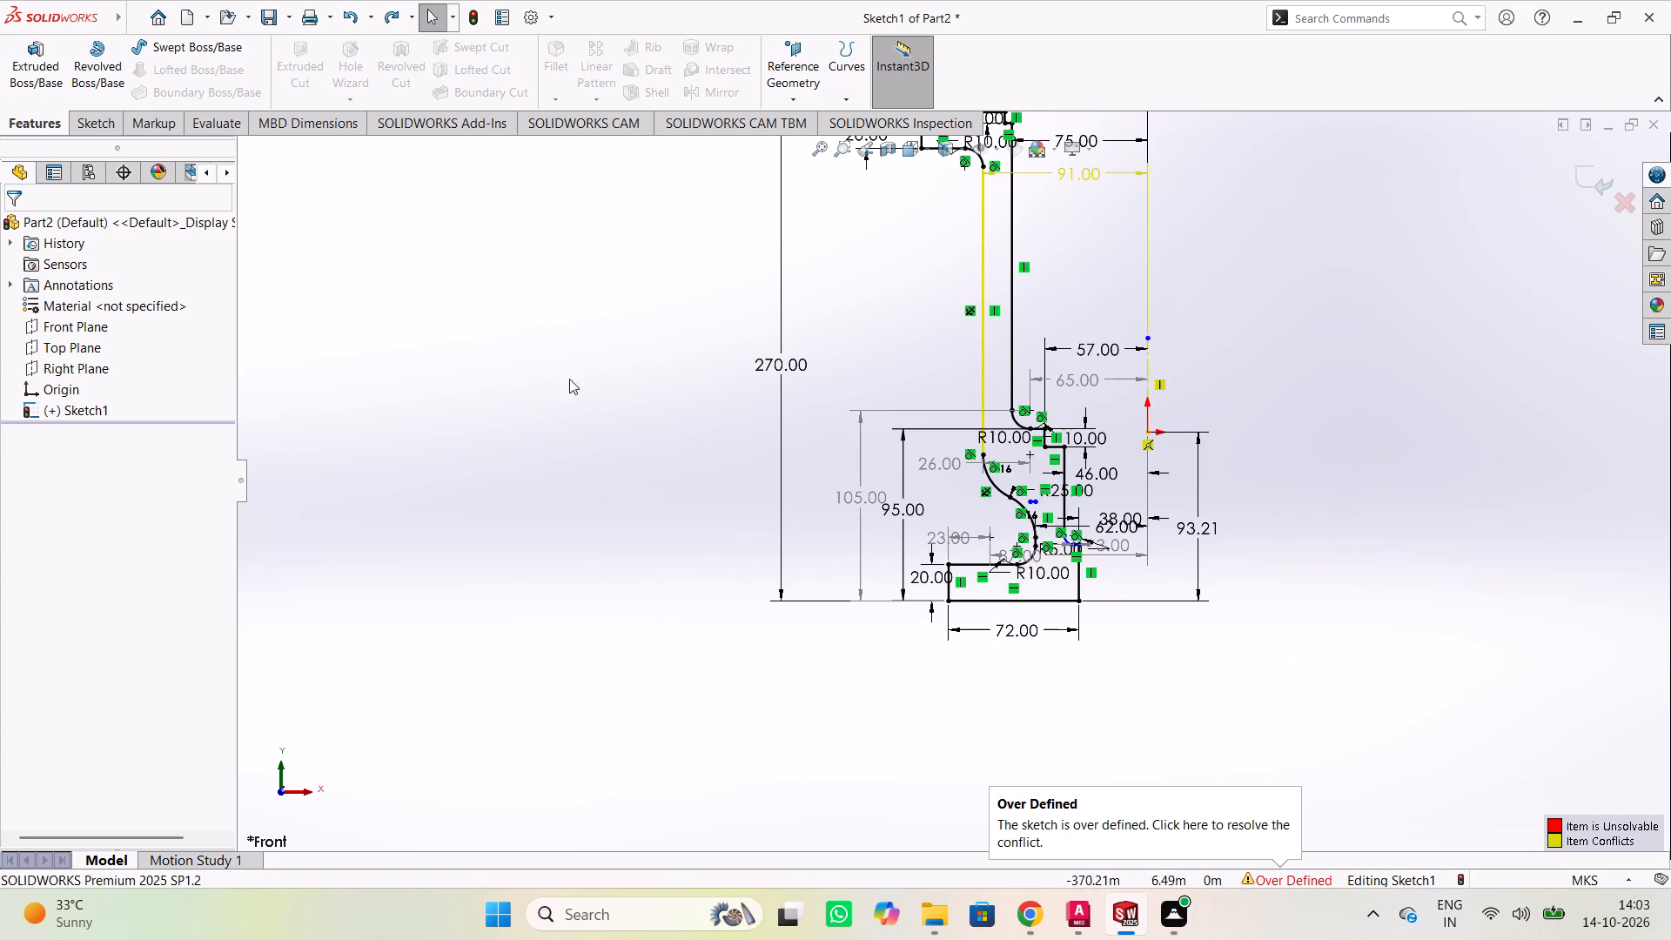
left_click(39, 124)
left_click(97, 65)
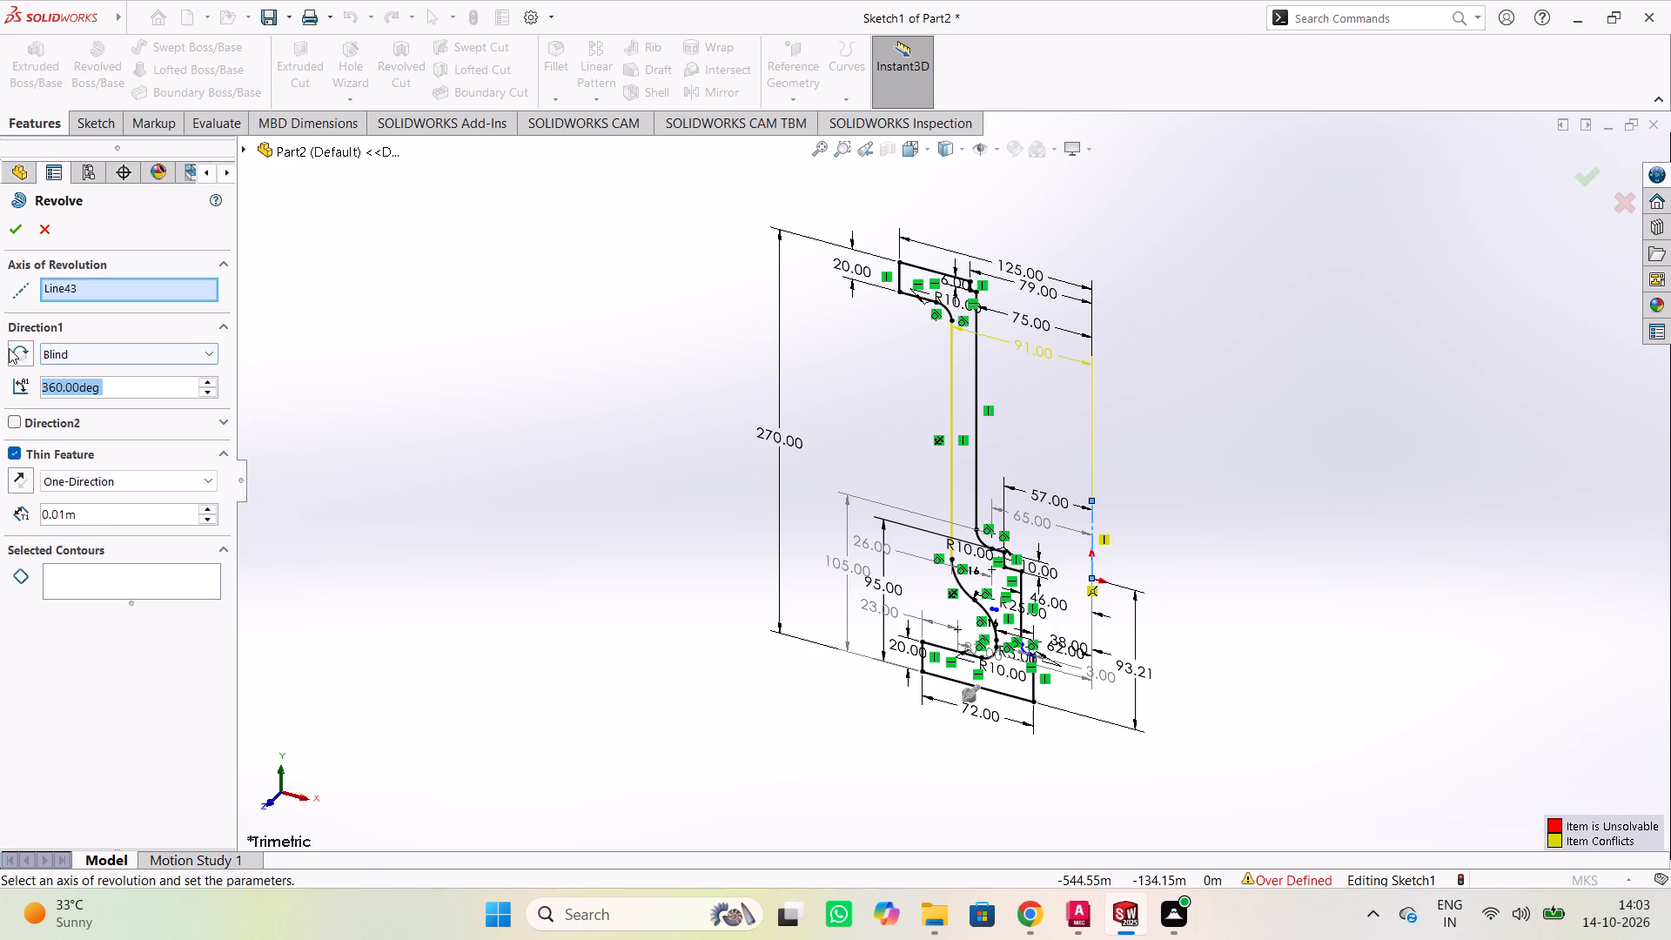
left_click(12, 239)
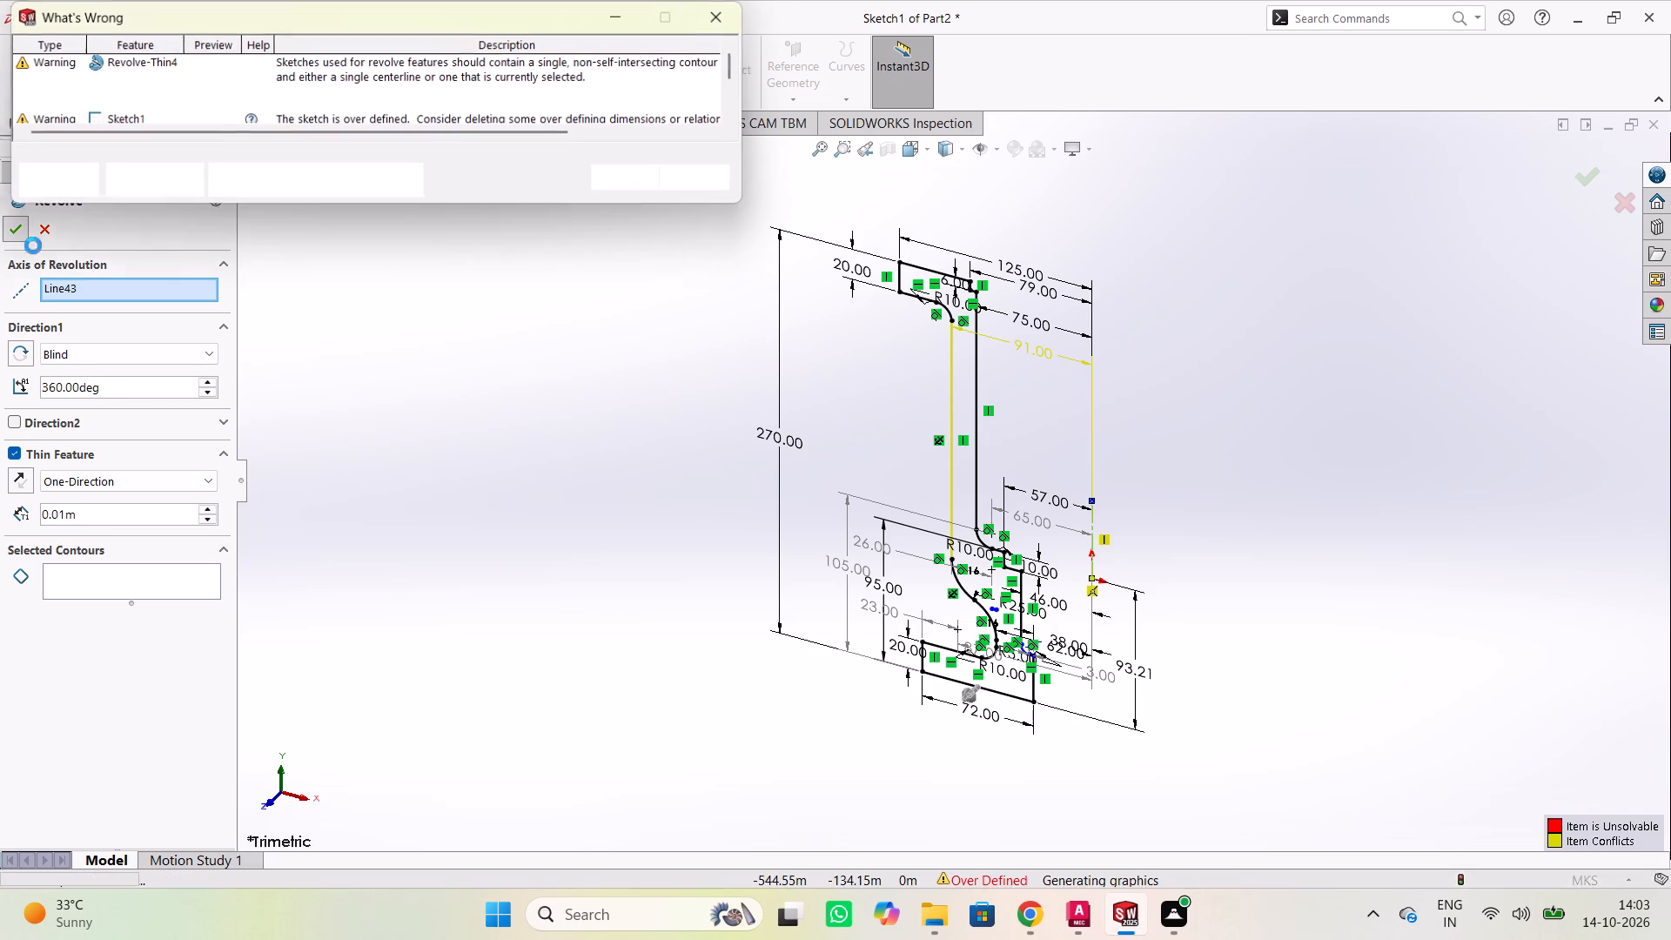
left_click(734, 28)
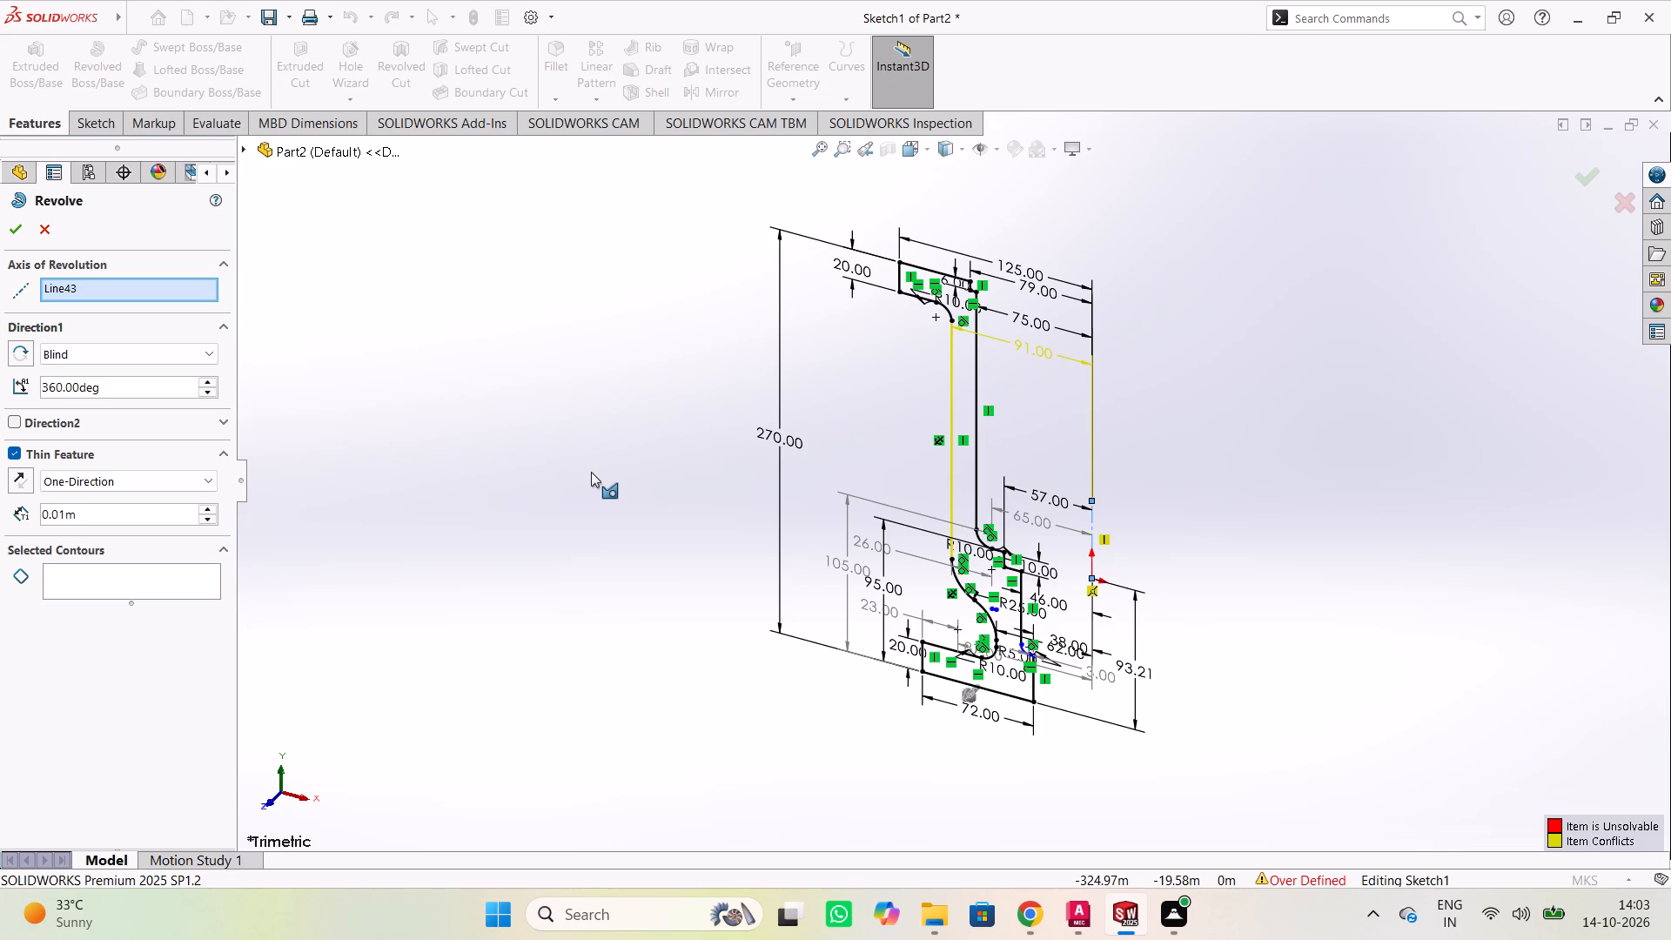
left_click(582, 506)
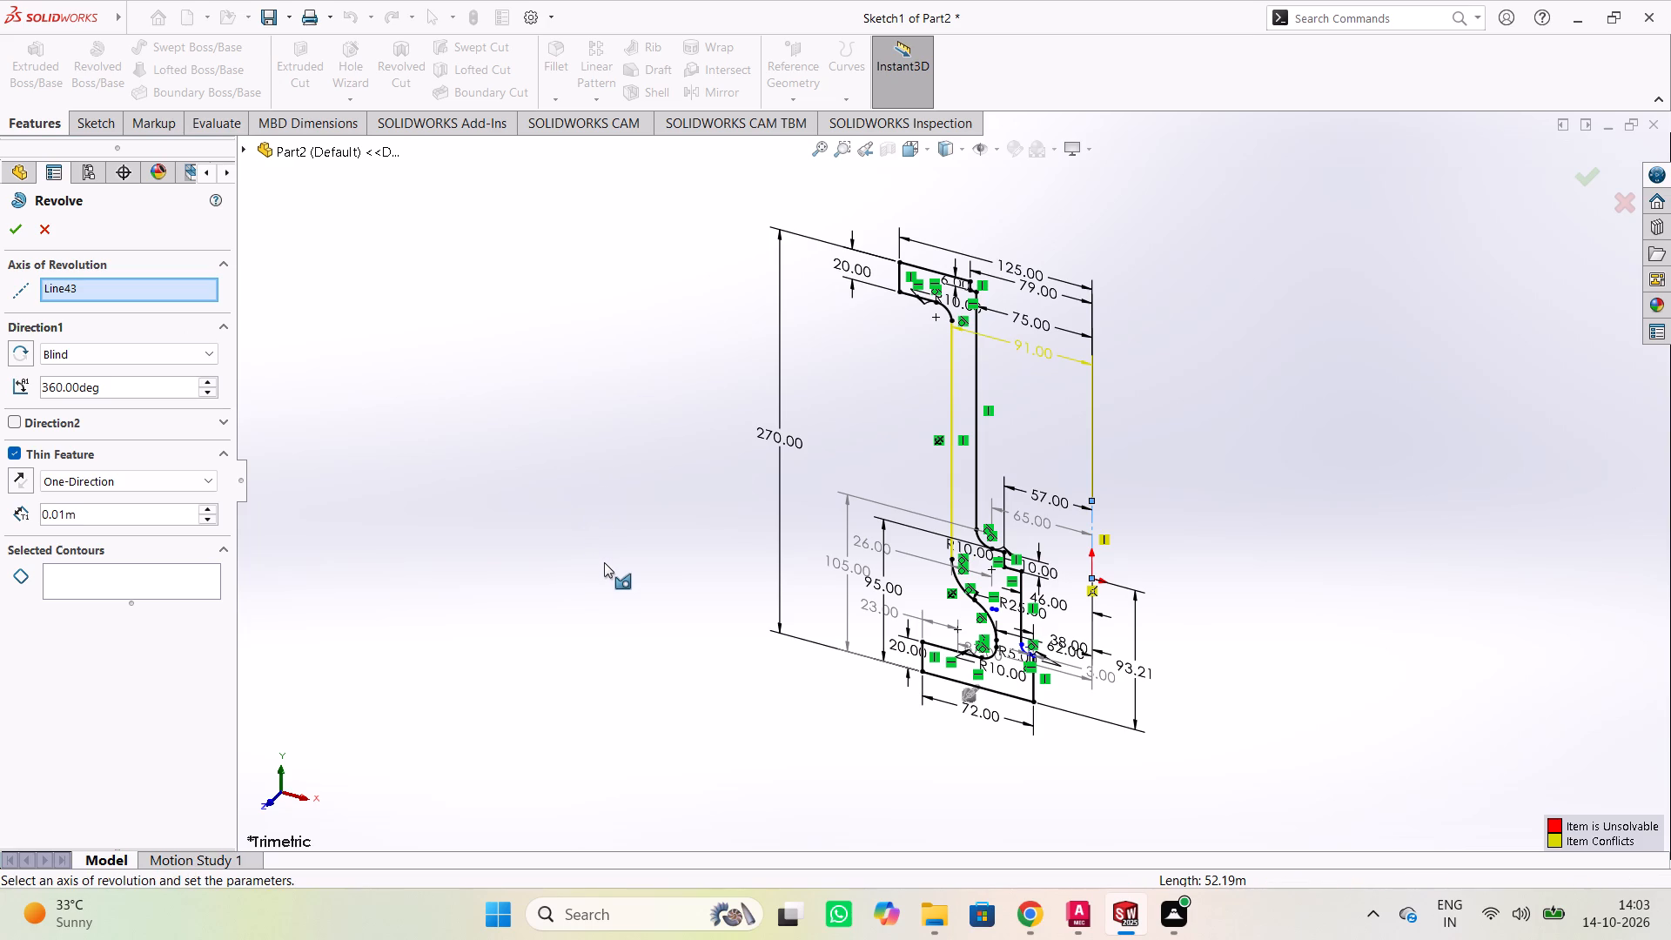
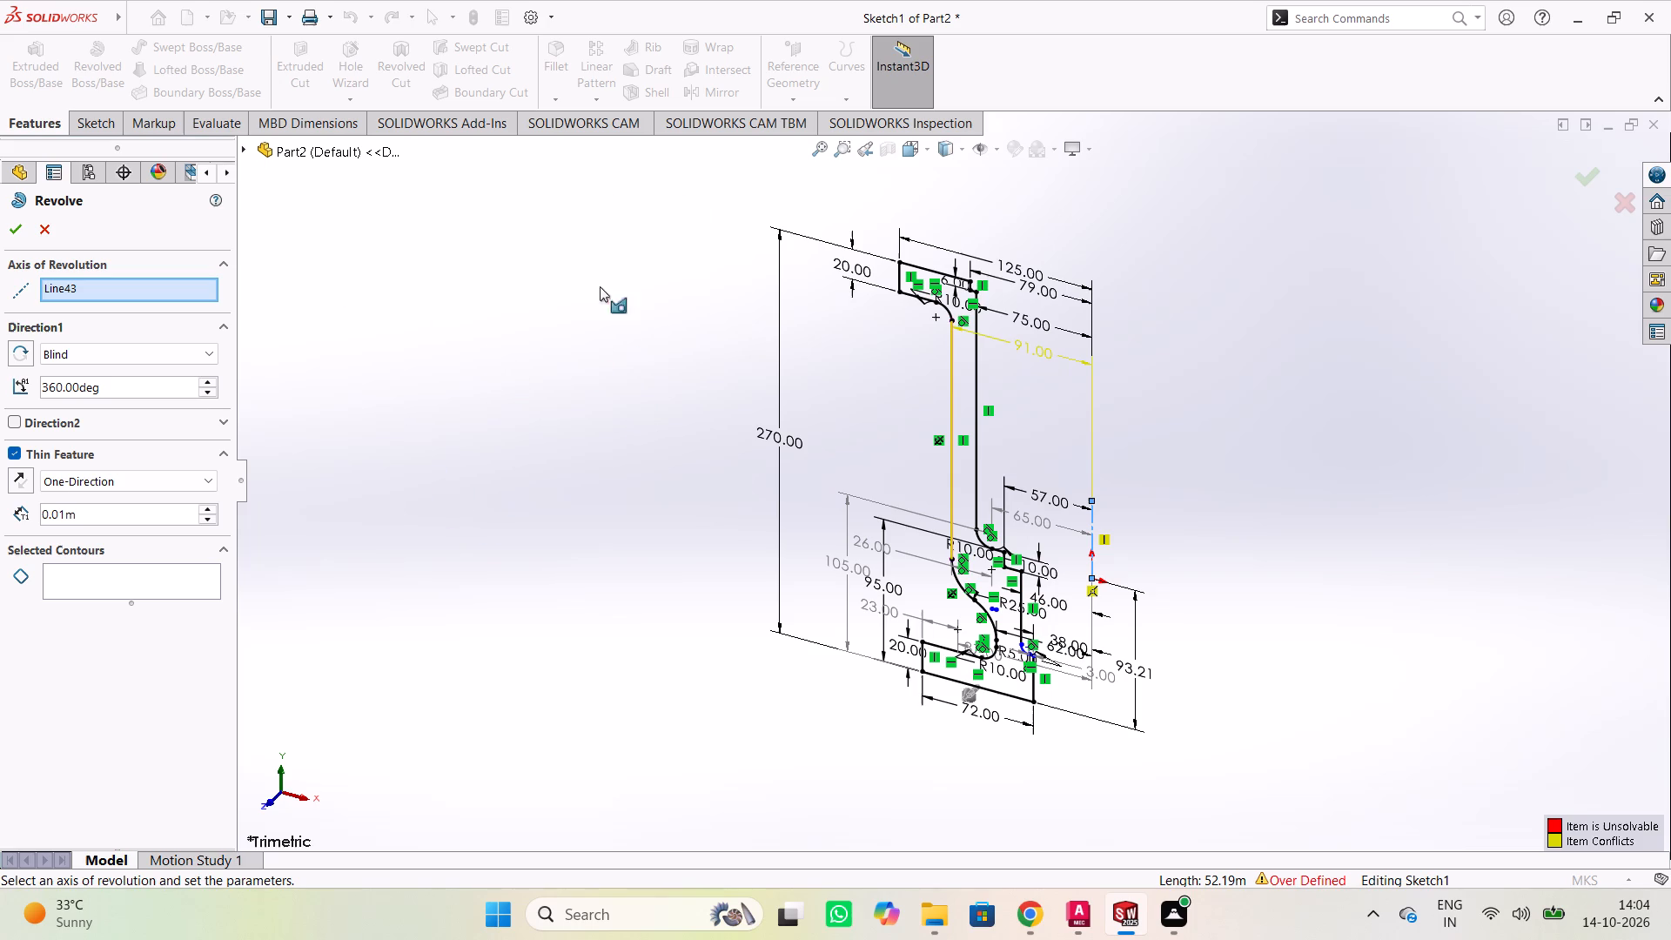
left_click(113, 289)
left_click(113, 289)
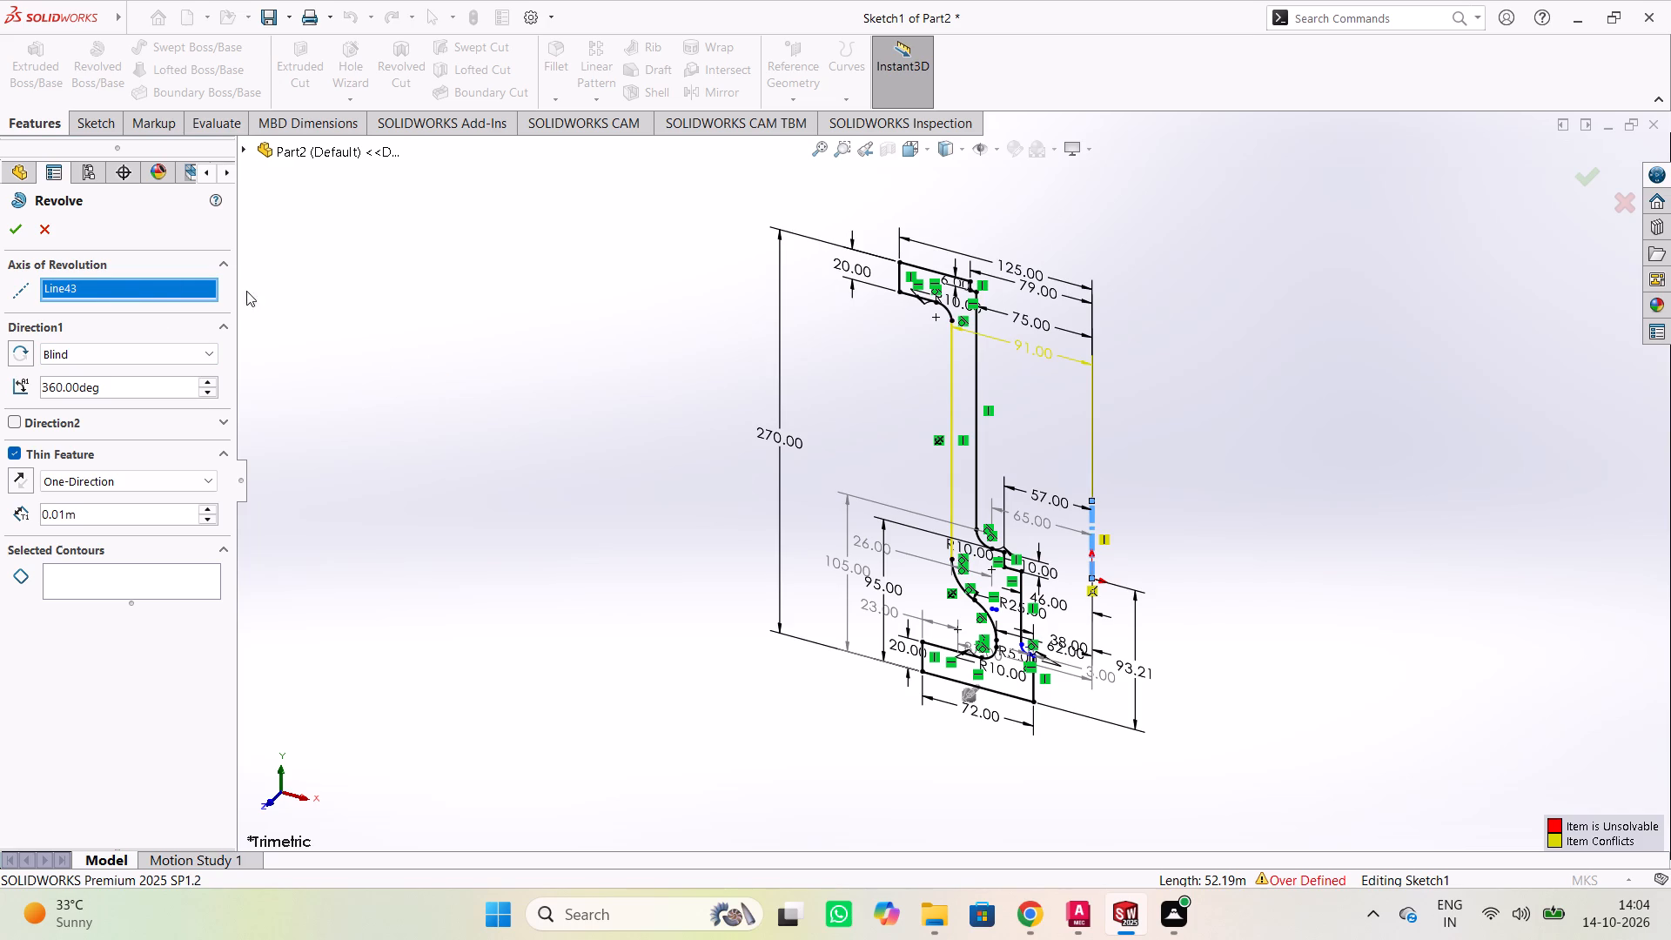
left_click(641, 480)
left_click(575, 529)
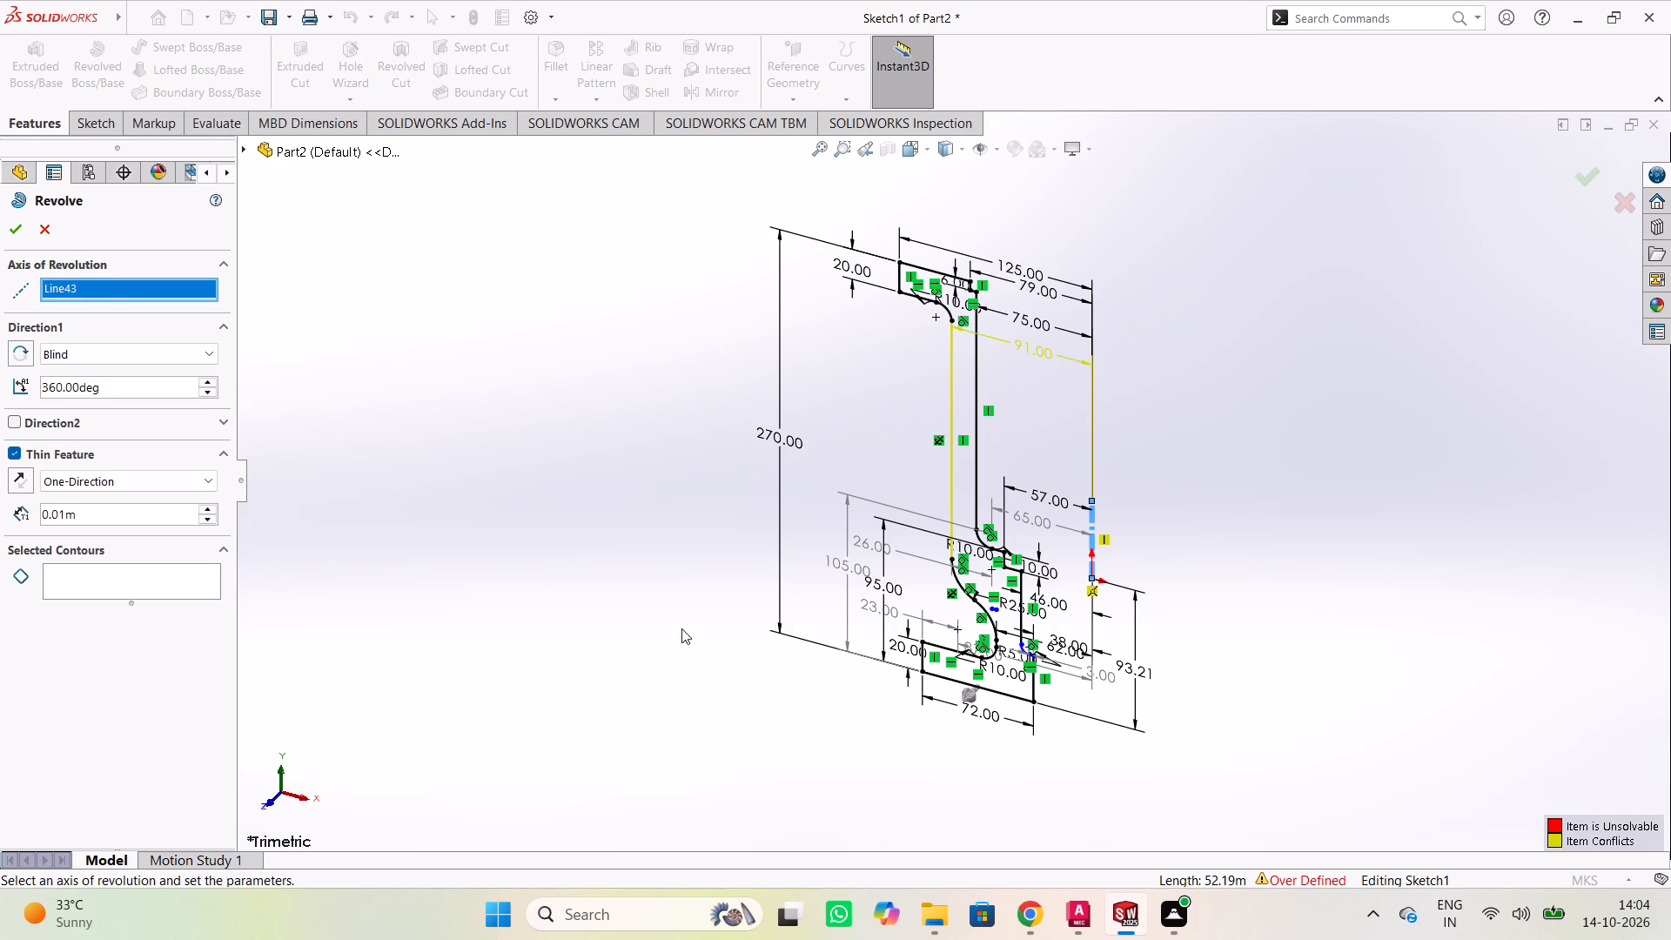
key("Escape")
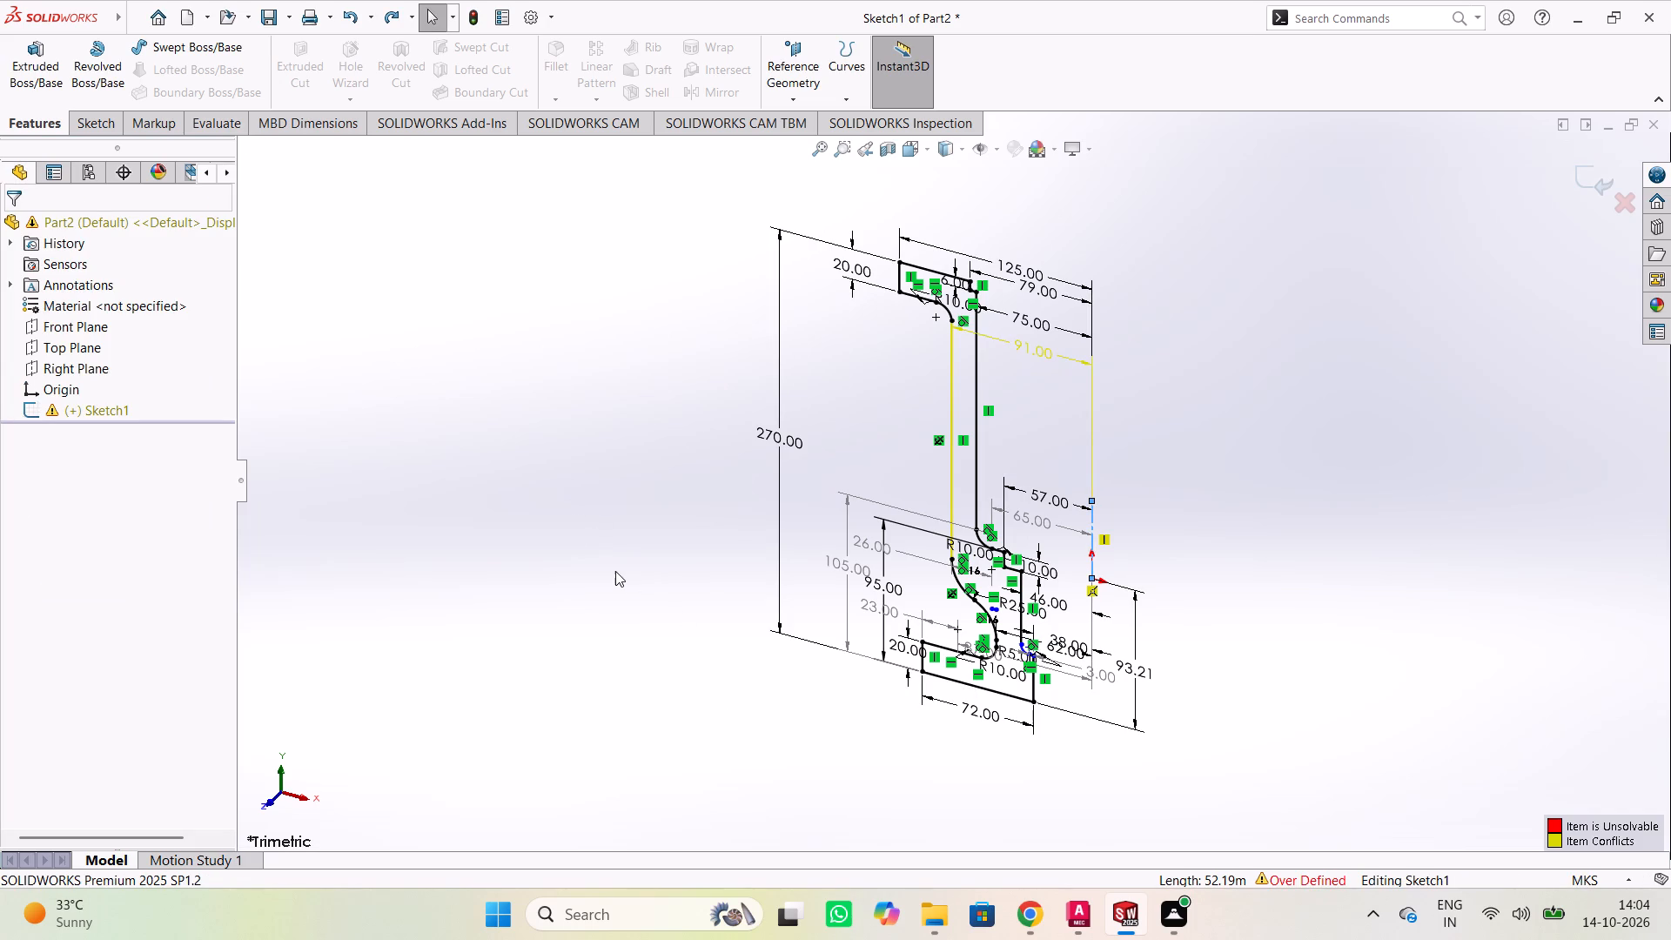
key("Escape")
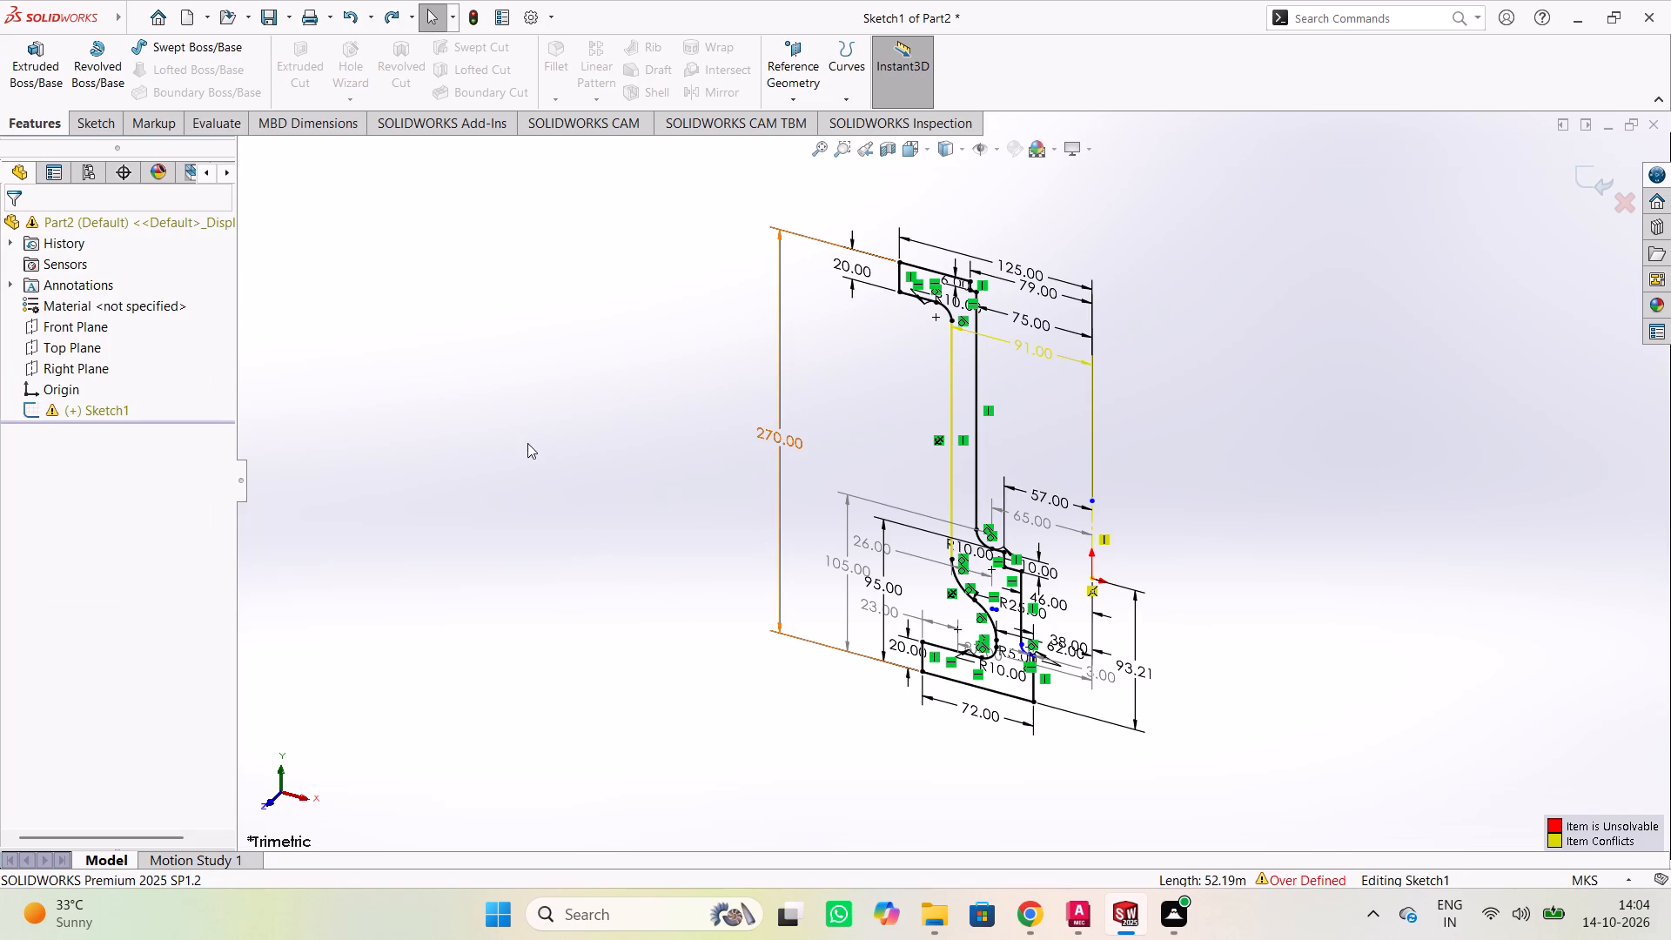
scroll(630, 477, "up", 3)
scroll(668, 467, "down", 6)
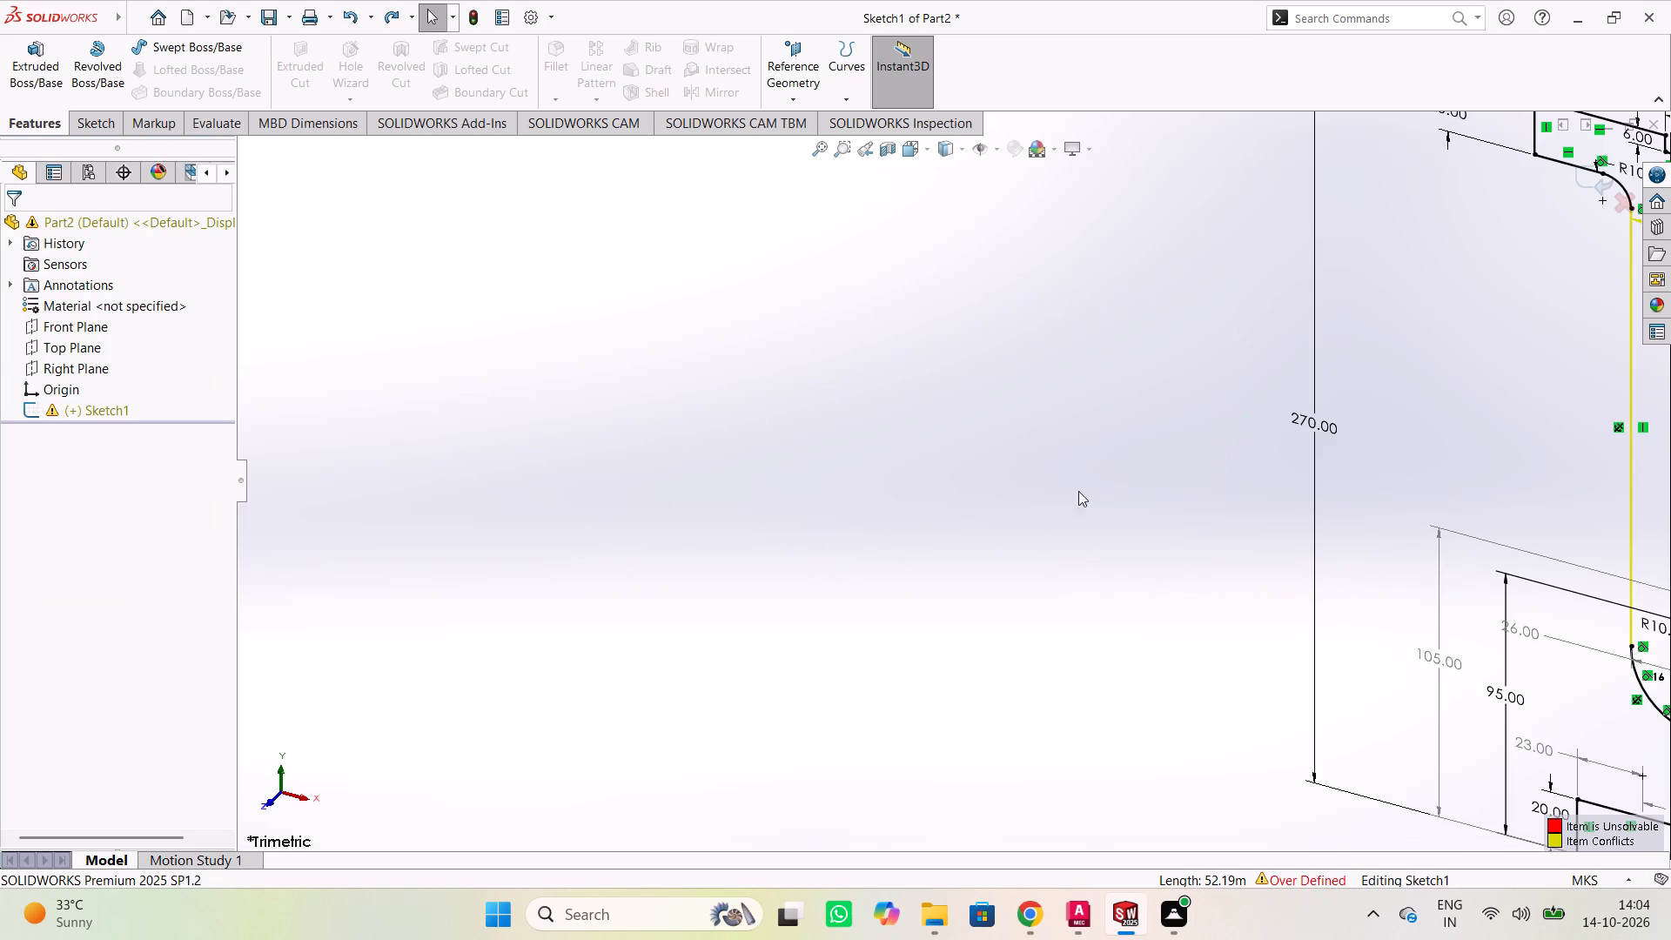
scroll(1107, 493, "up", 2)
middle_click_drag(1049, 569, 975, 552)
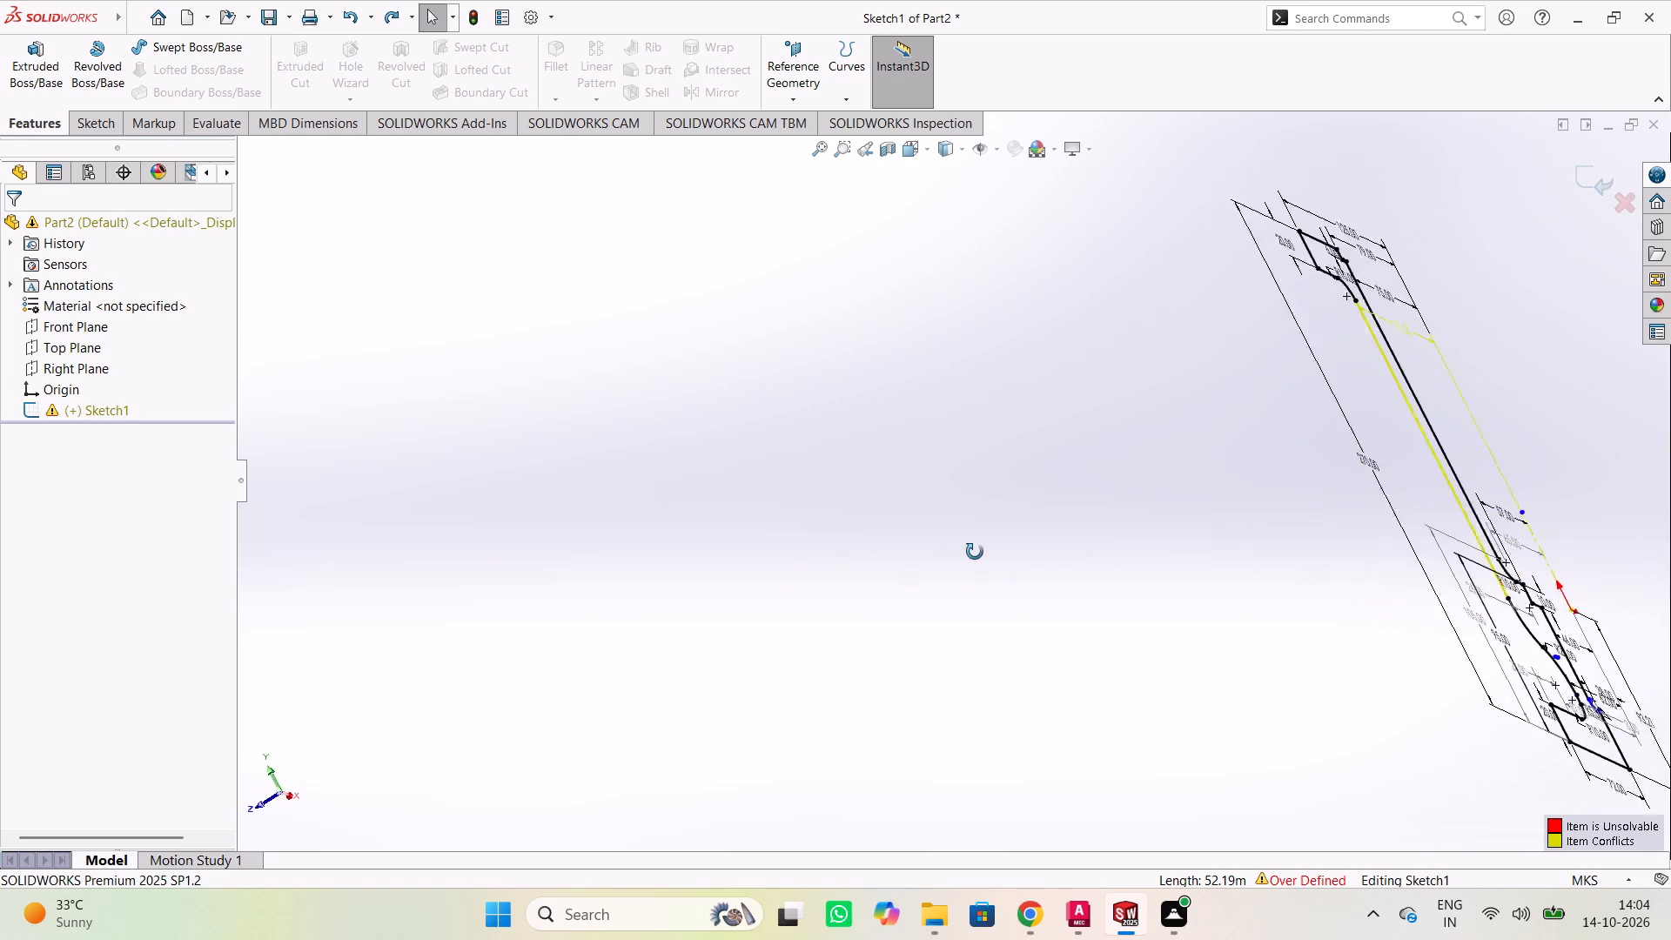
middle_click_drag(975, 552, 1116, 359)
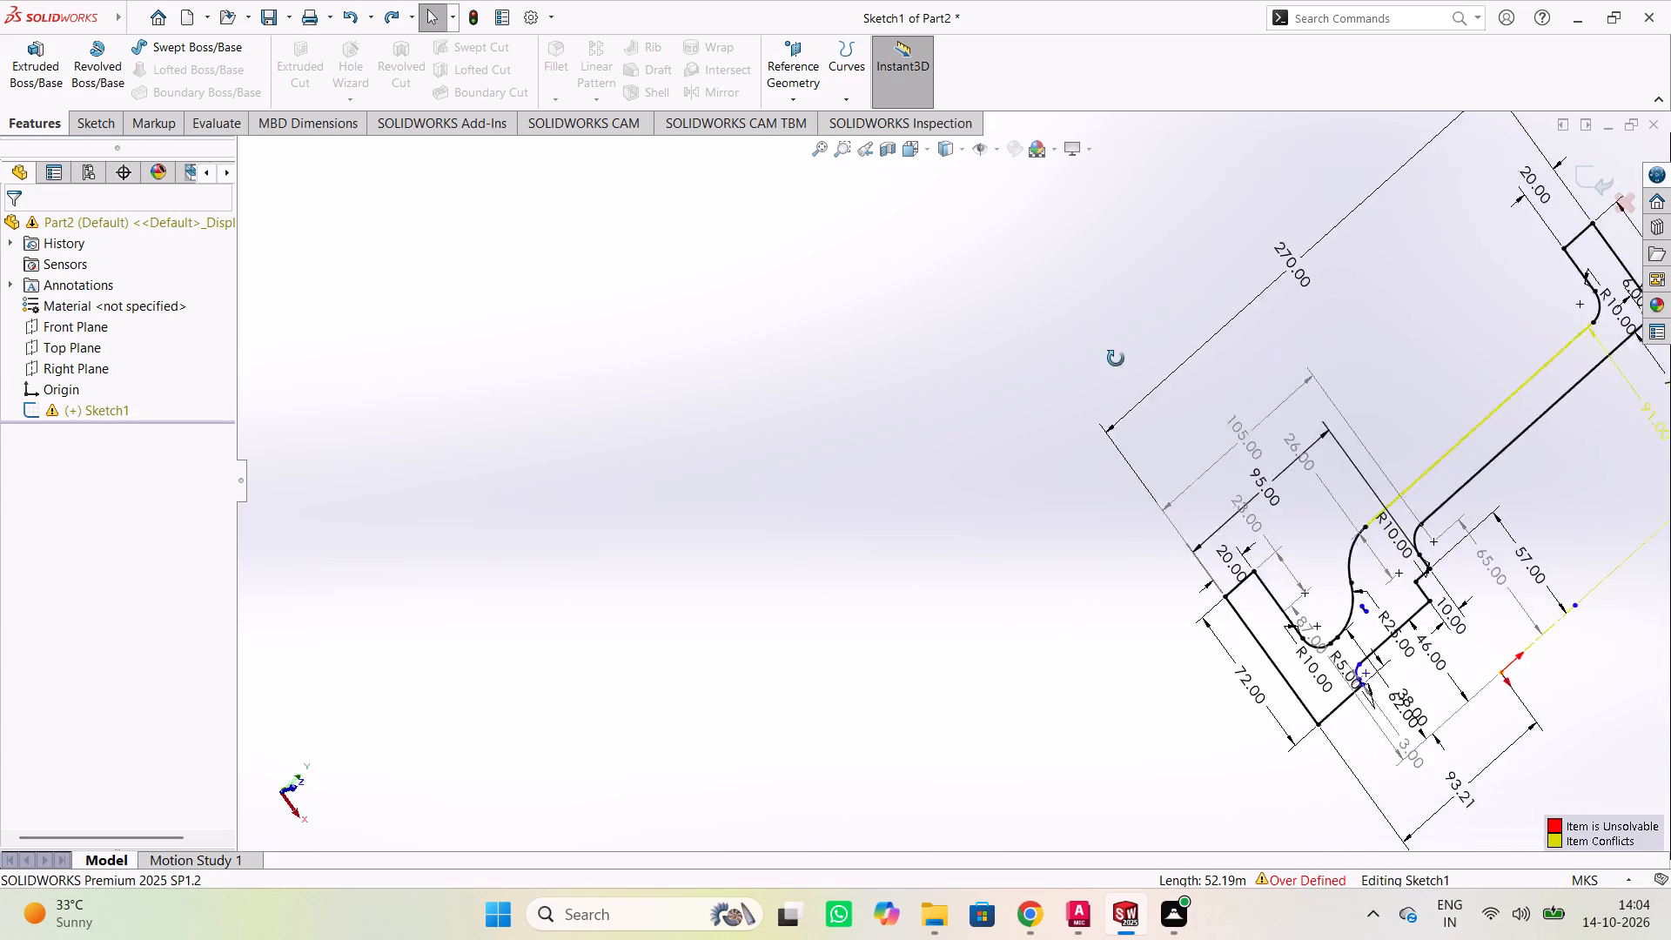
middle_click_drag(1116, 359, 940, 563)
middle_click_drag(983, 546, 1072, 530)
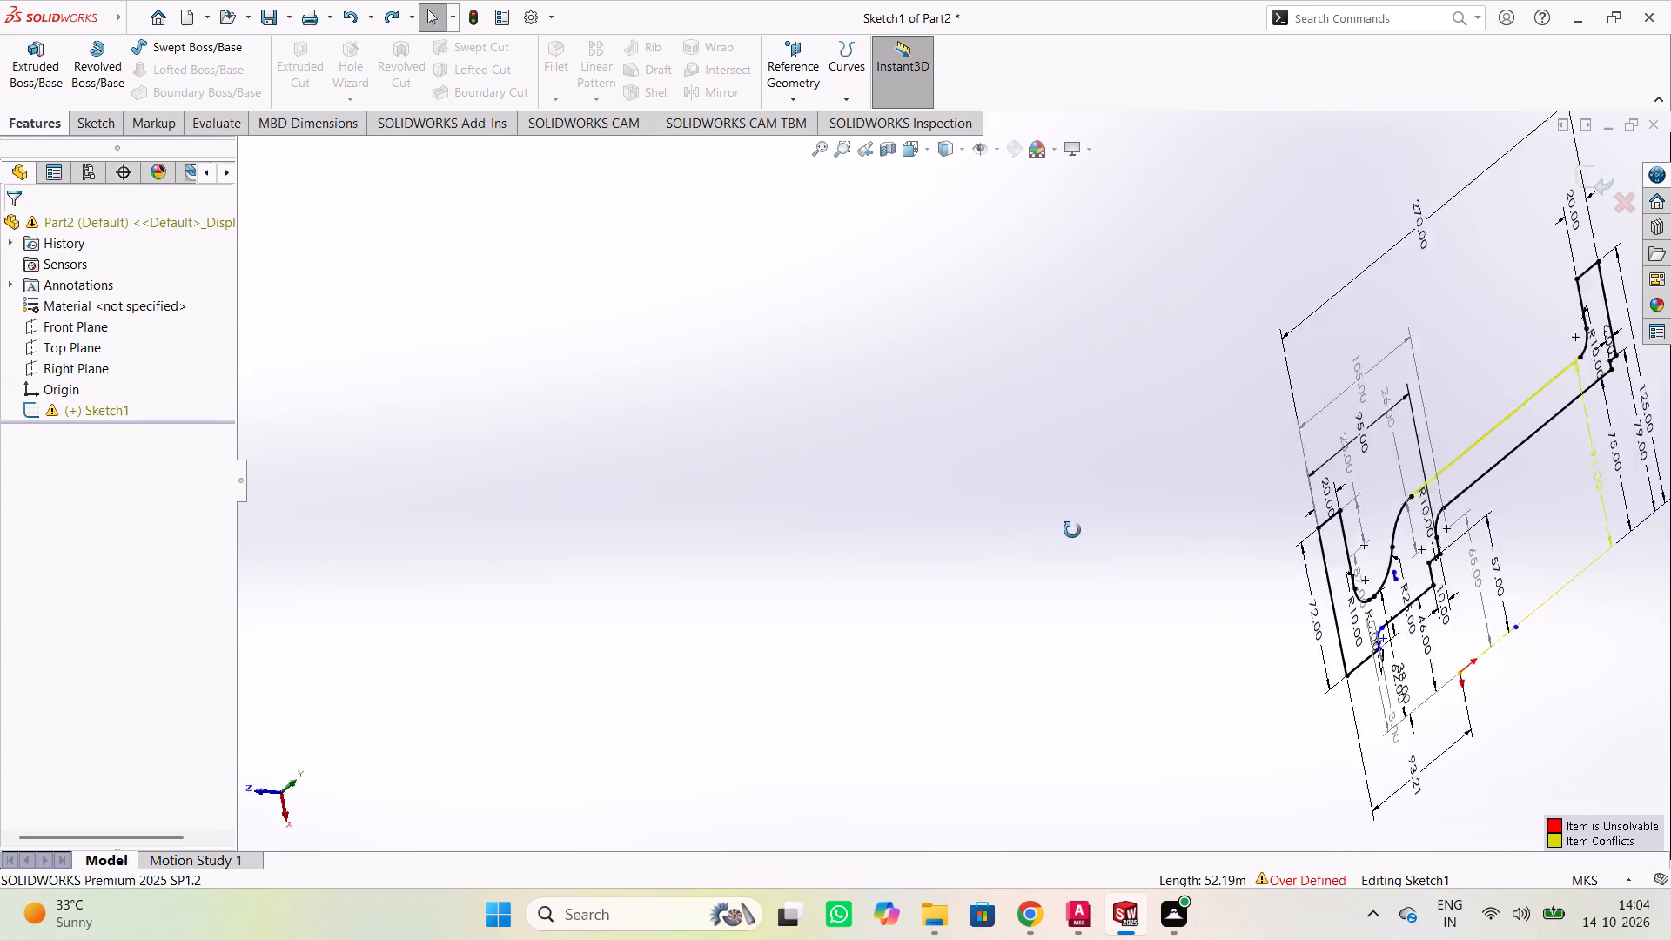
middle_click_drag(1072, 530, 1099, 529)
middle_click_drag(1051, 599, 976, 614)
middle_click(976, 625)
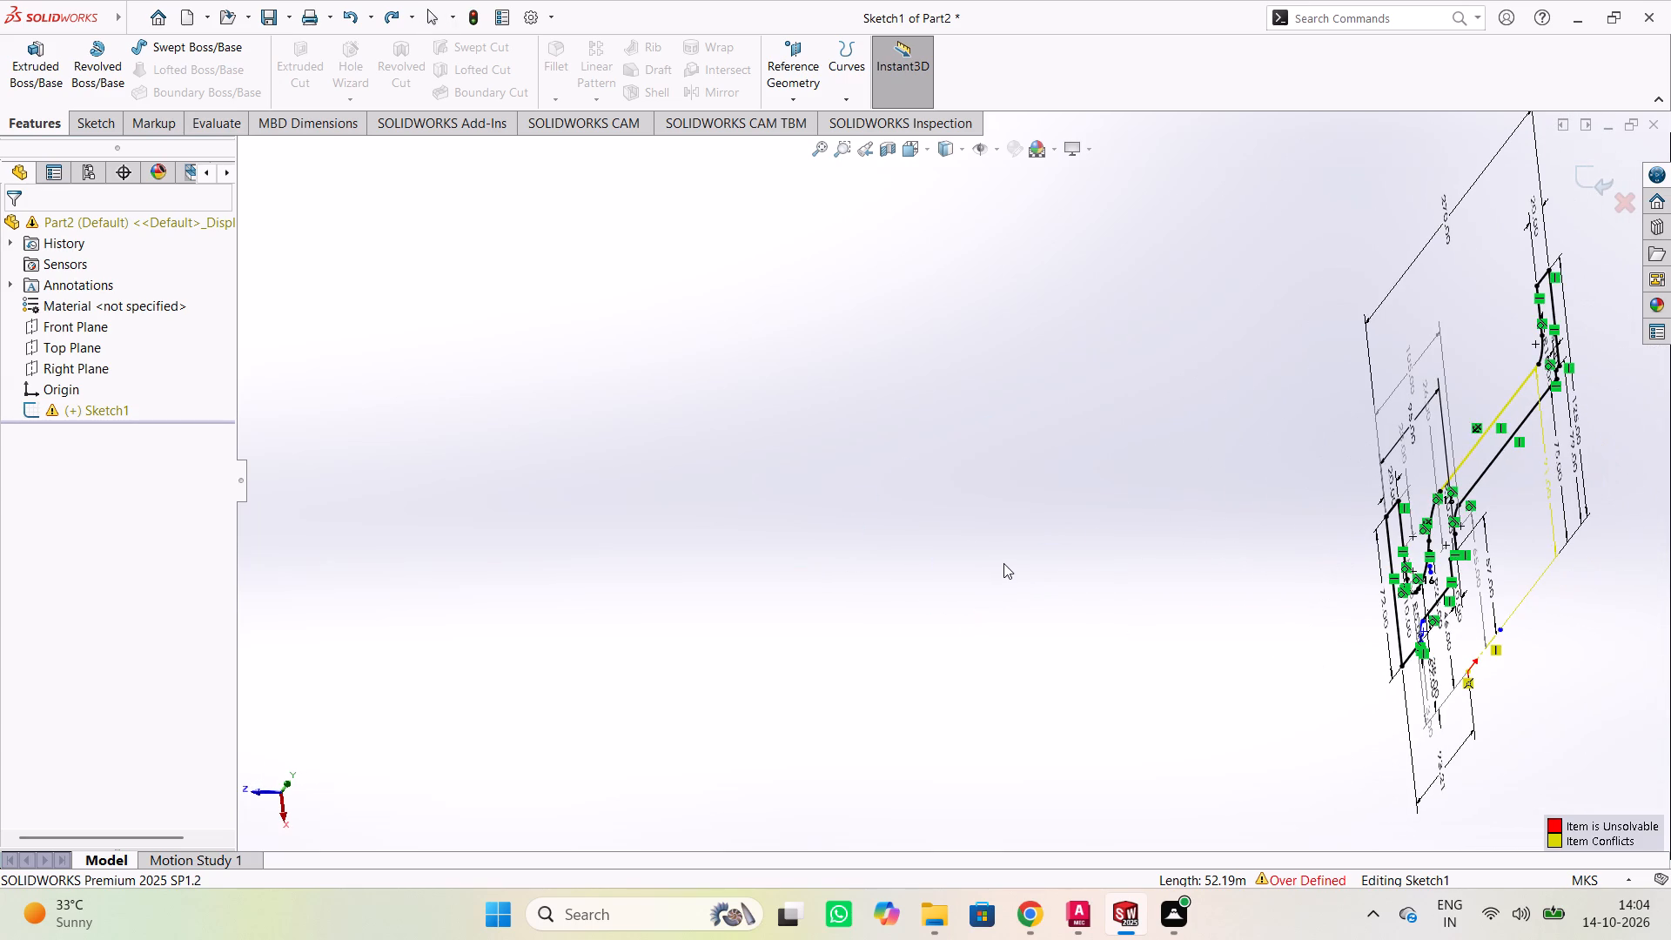
Undo the recent Sketch1 edits back to the straight-edged closed profile, before its fillets, arcs and lower dimensions were added.
key("ctrl+z")
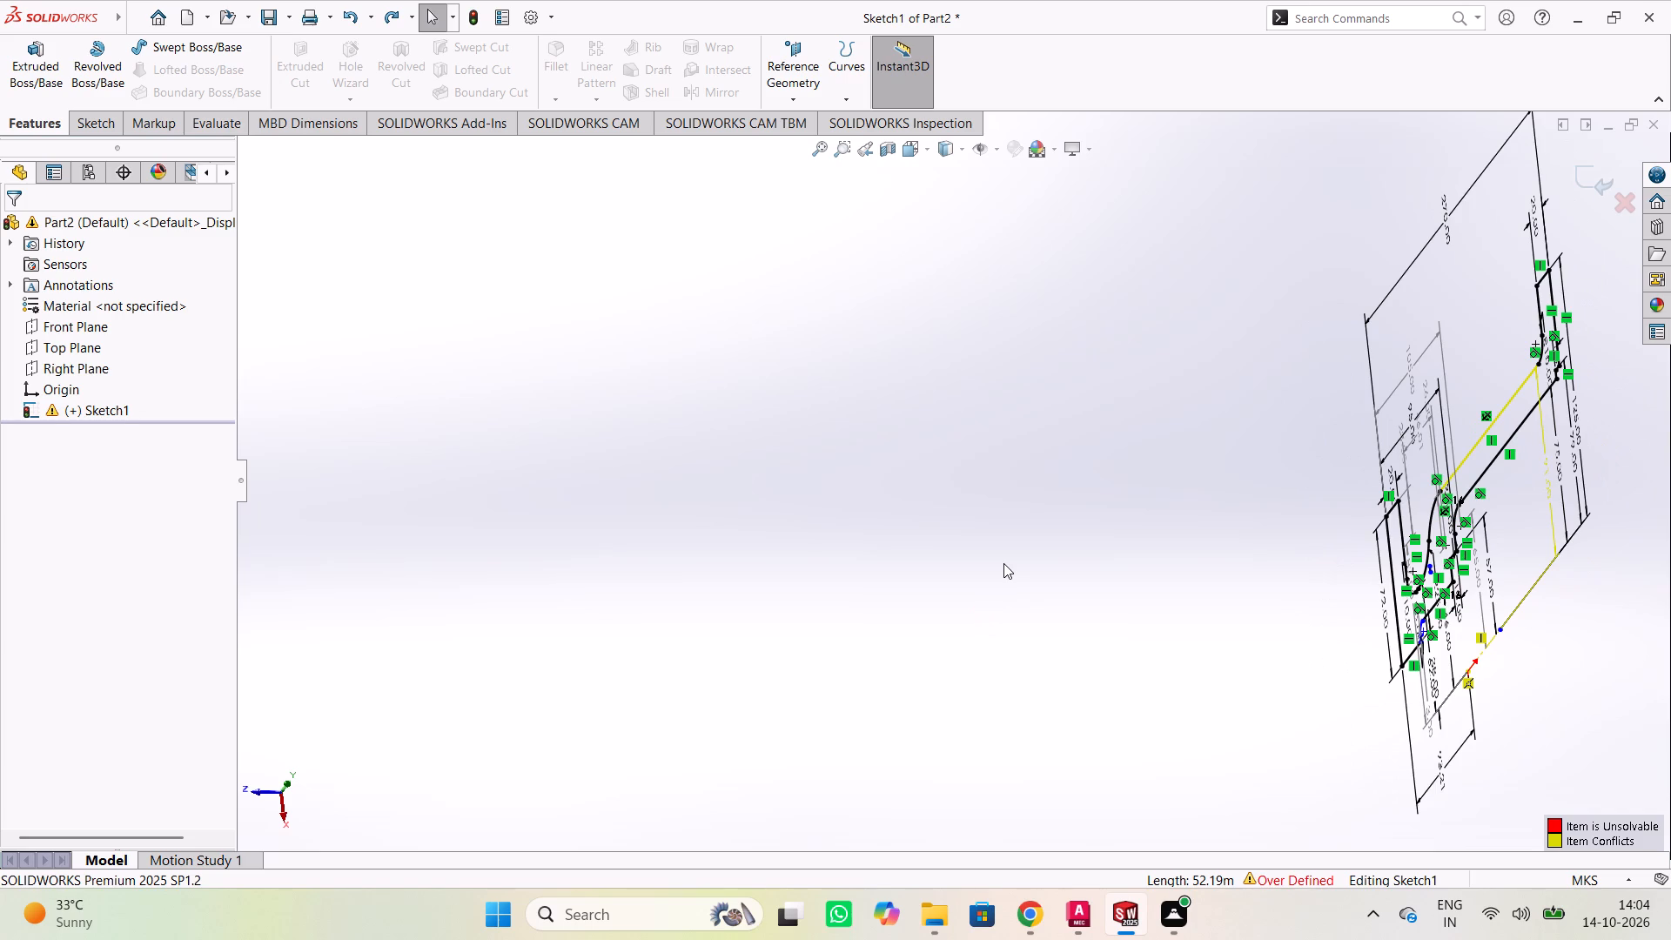
key("ctrl+z")
key("ctrl+z")
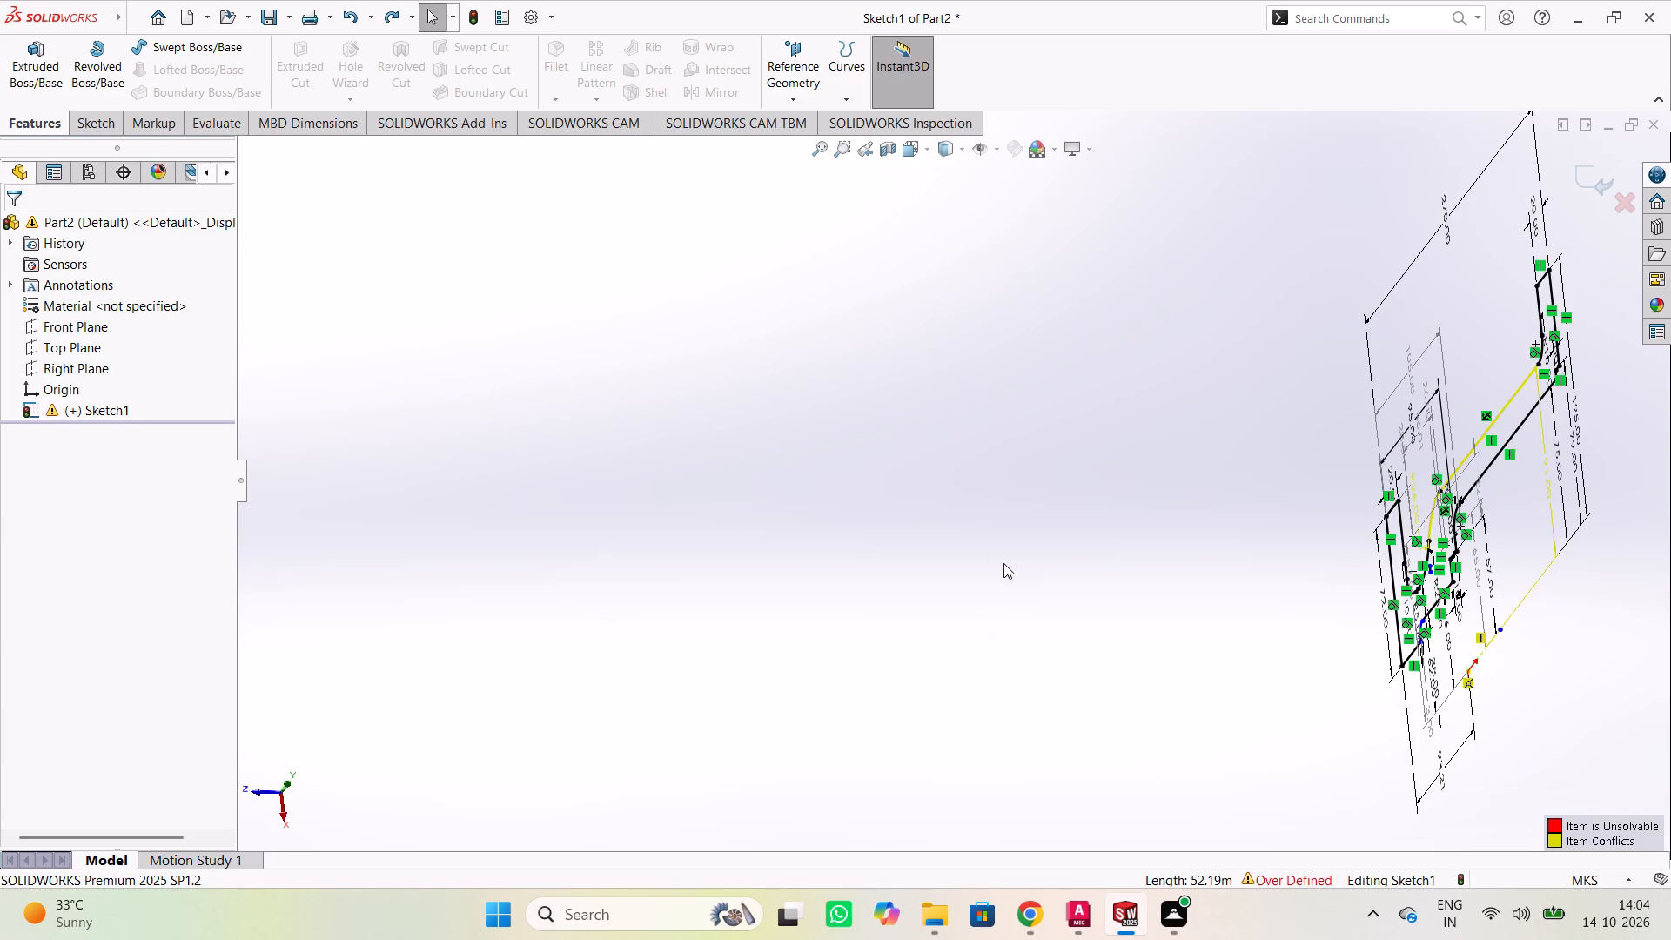
key("ctrl+1")
key("ctrl+z")
key("ctrl+z")
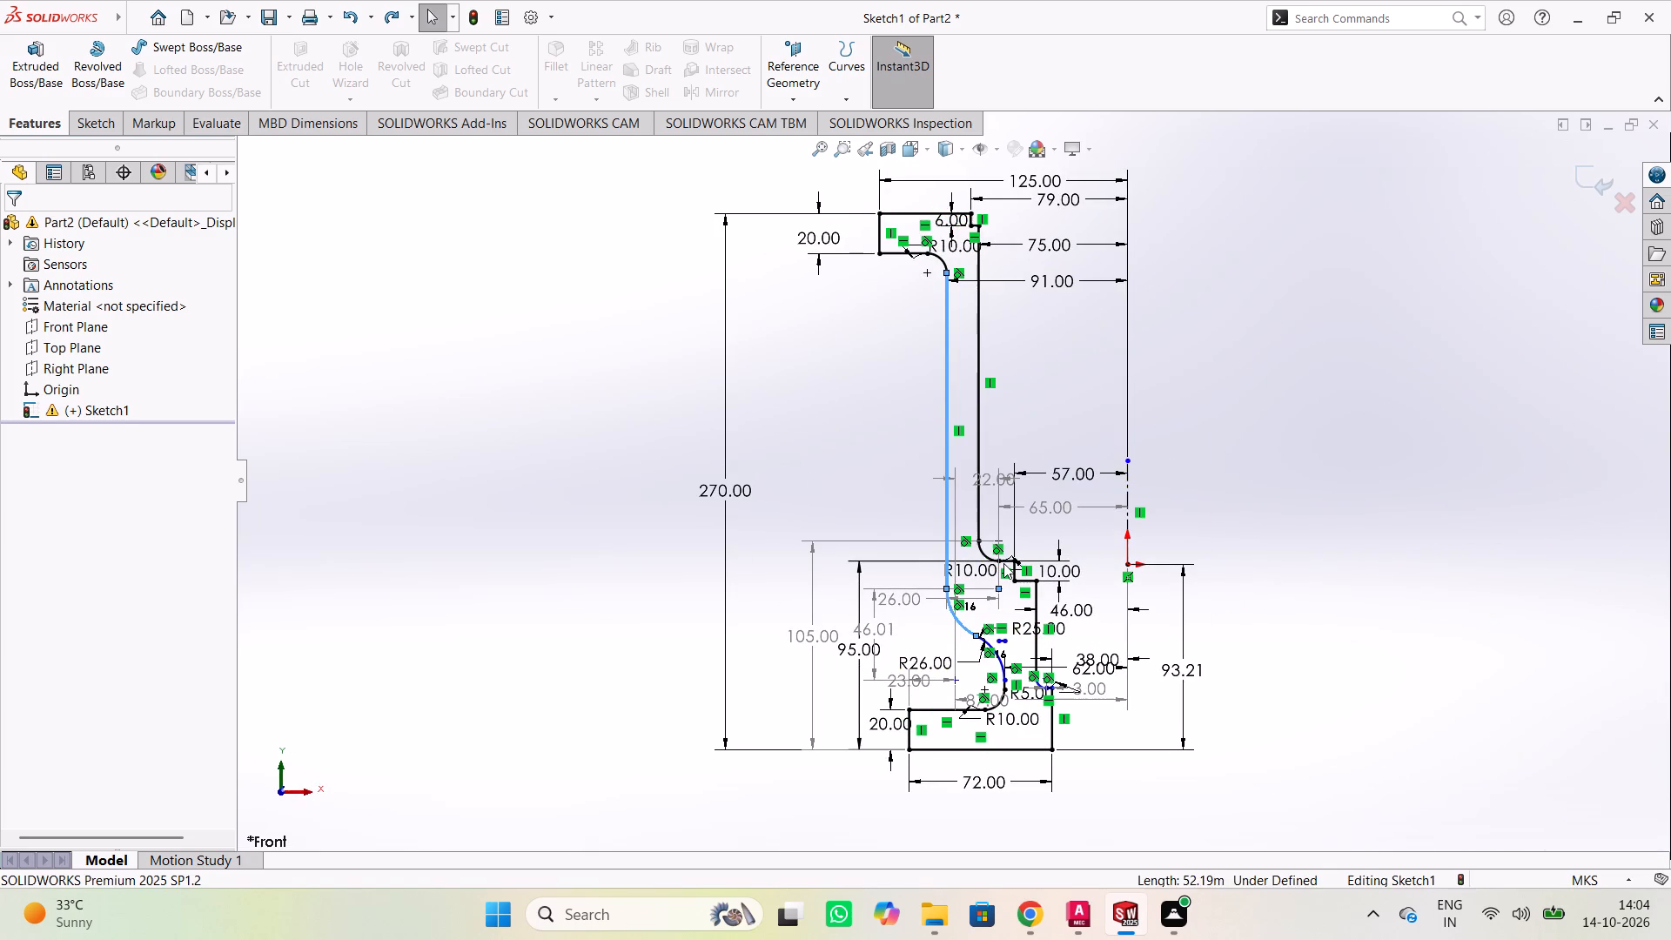
key("ctrl+z")
key("ctrl+z")
key("ctrl+z")
key("ctrl+z")
key("ctrl+z")
key("ctrl+z")
key("ctrl+z")
key("ctrl+z")
key("ctrl+z")
key("ctrl+z")
key("ctrl+z")
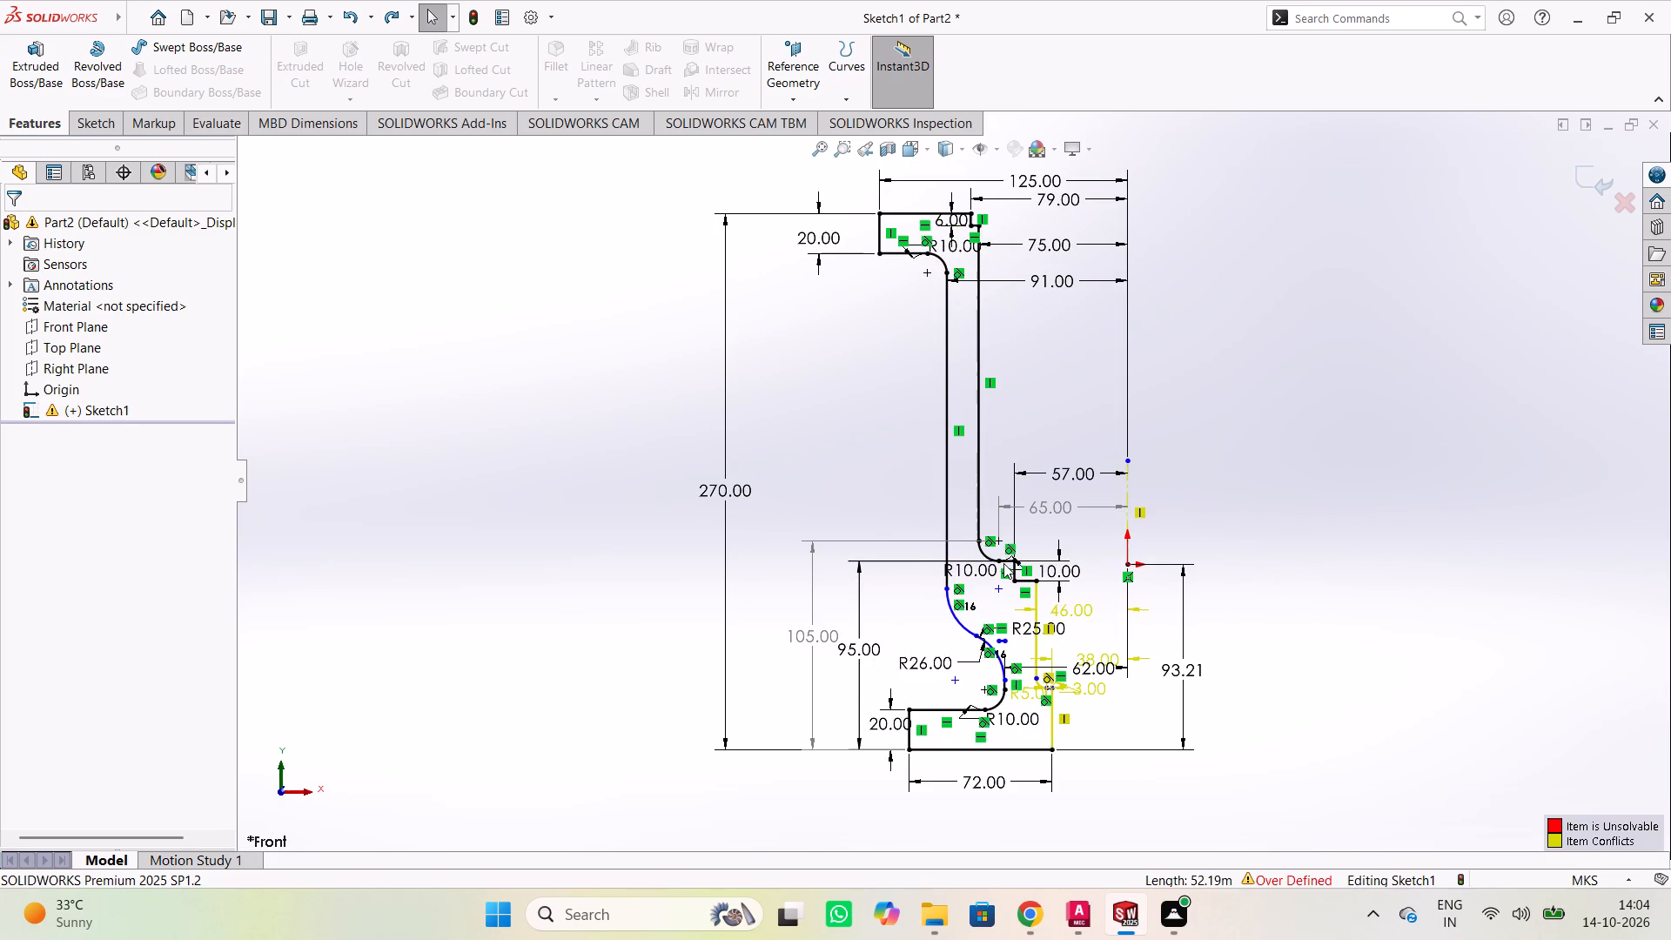
key("ctrl+z")
key("ctrl+z")
key("ctrl+z")
key("ctrl+z")
key("ctrl+z")
key("ctrl+z")
key("ctrl+z")
key("ctrl+z")
key("ctrl+z")
key("ctrl+z")
key("ctrl+z")
key("ctrl+z")
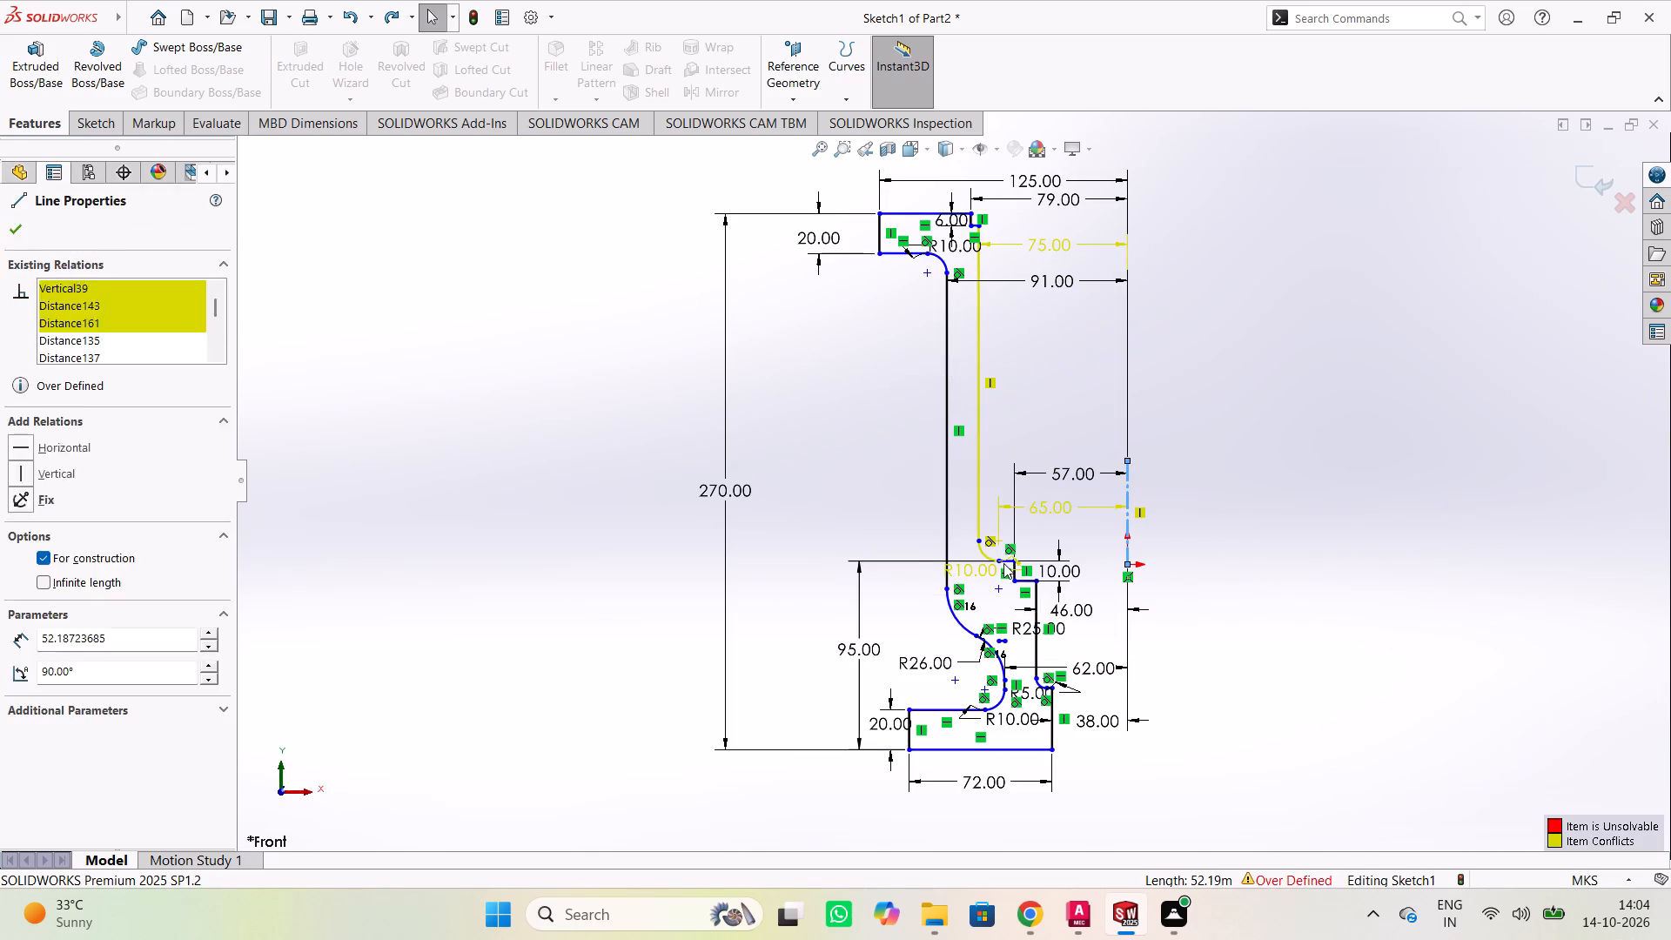
key("ctrl+z")
key("ctrl+z")
key("ctrl+z")
key("ctrl+z")
key("ctrl+z")
key("ctrl+z")
key("ctrl+z")
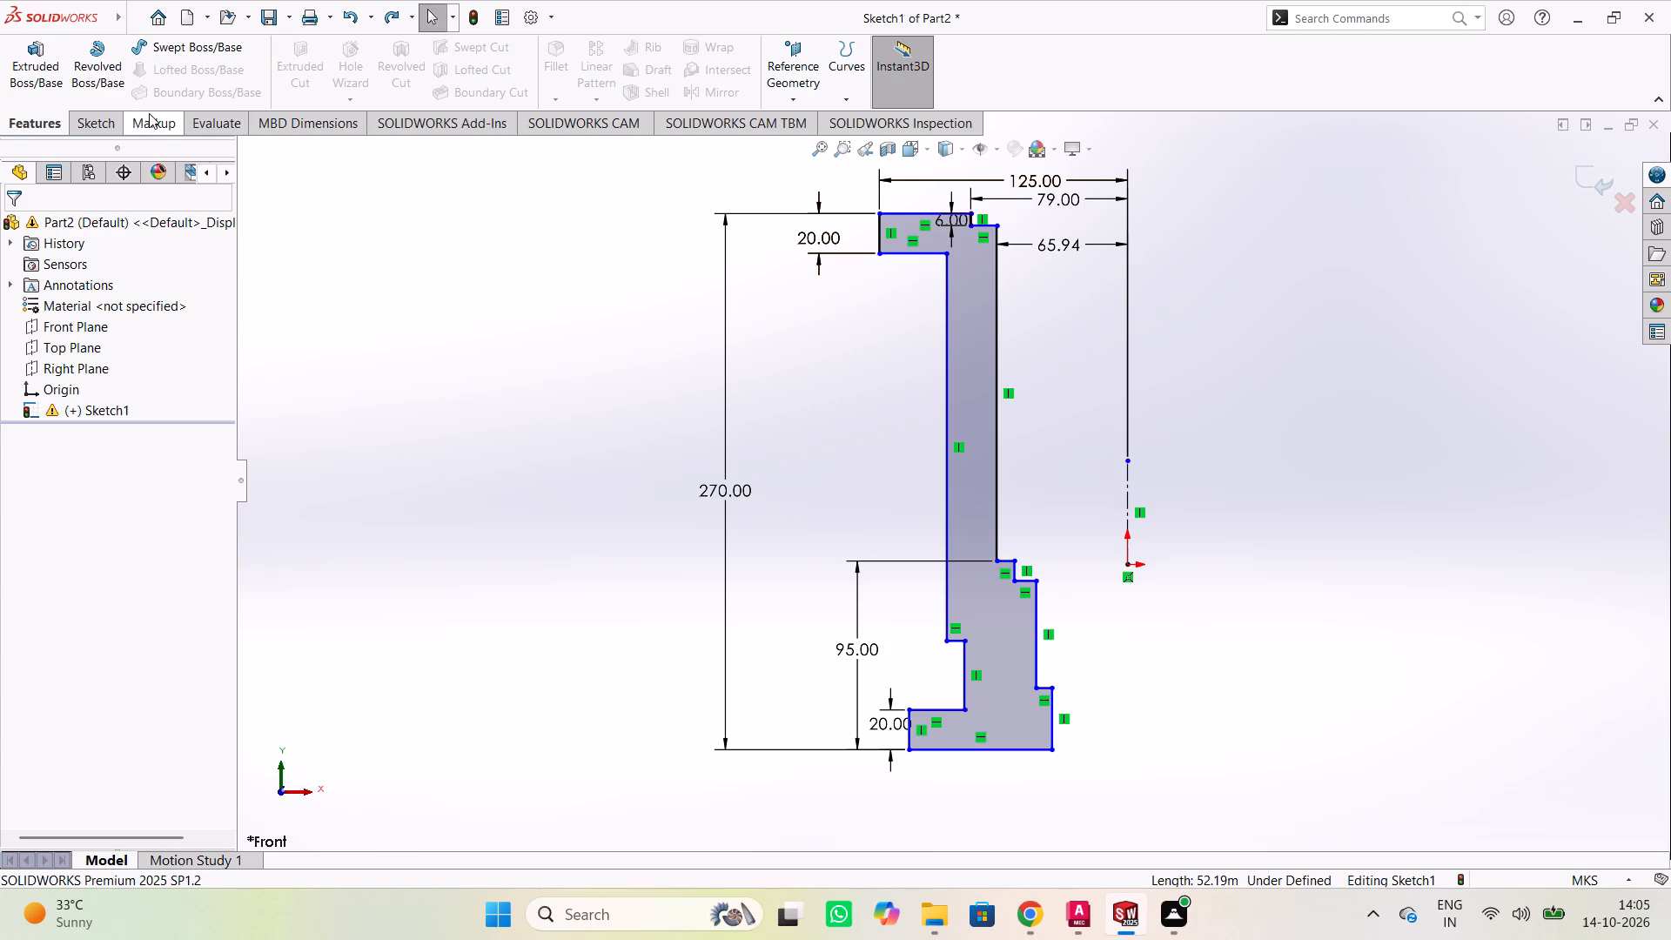
Add a Smart Dimension for the height of the profile's lowest vertical edge facing the centerline, keeping its current length.
left_click(111, 121)
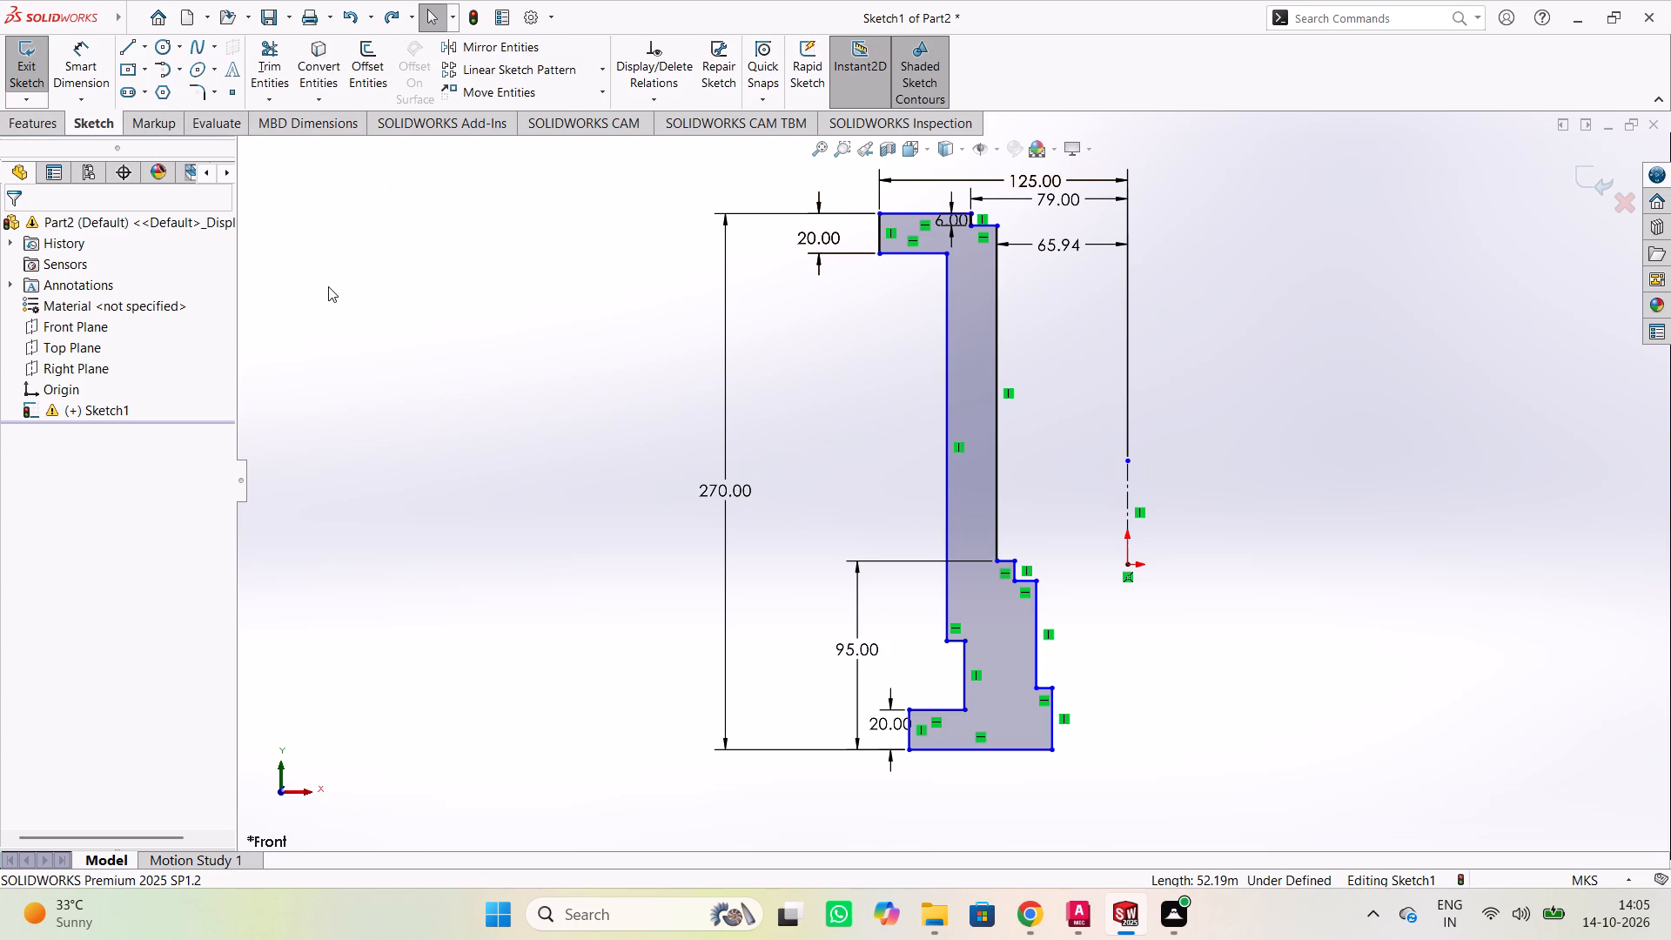
right_click(329, 284)
left_click(511, 253)
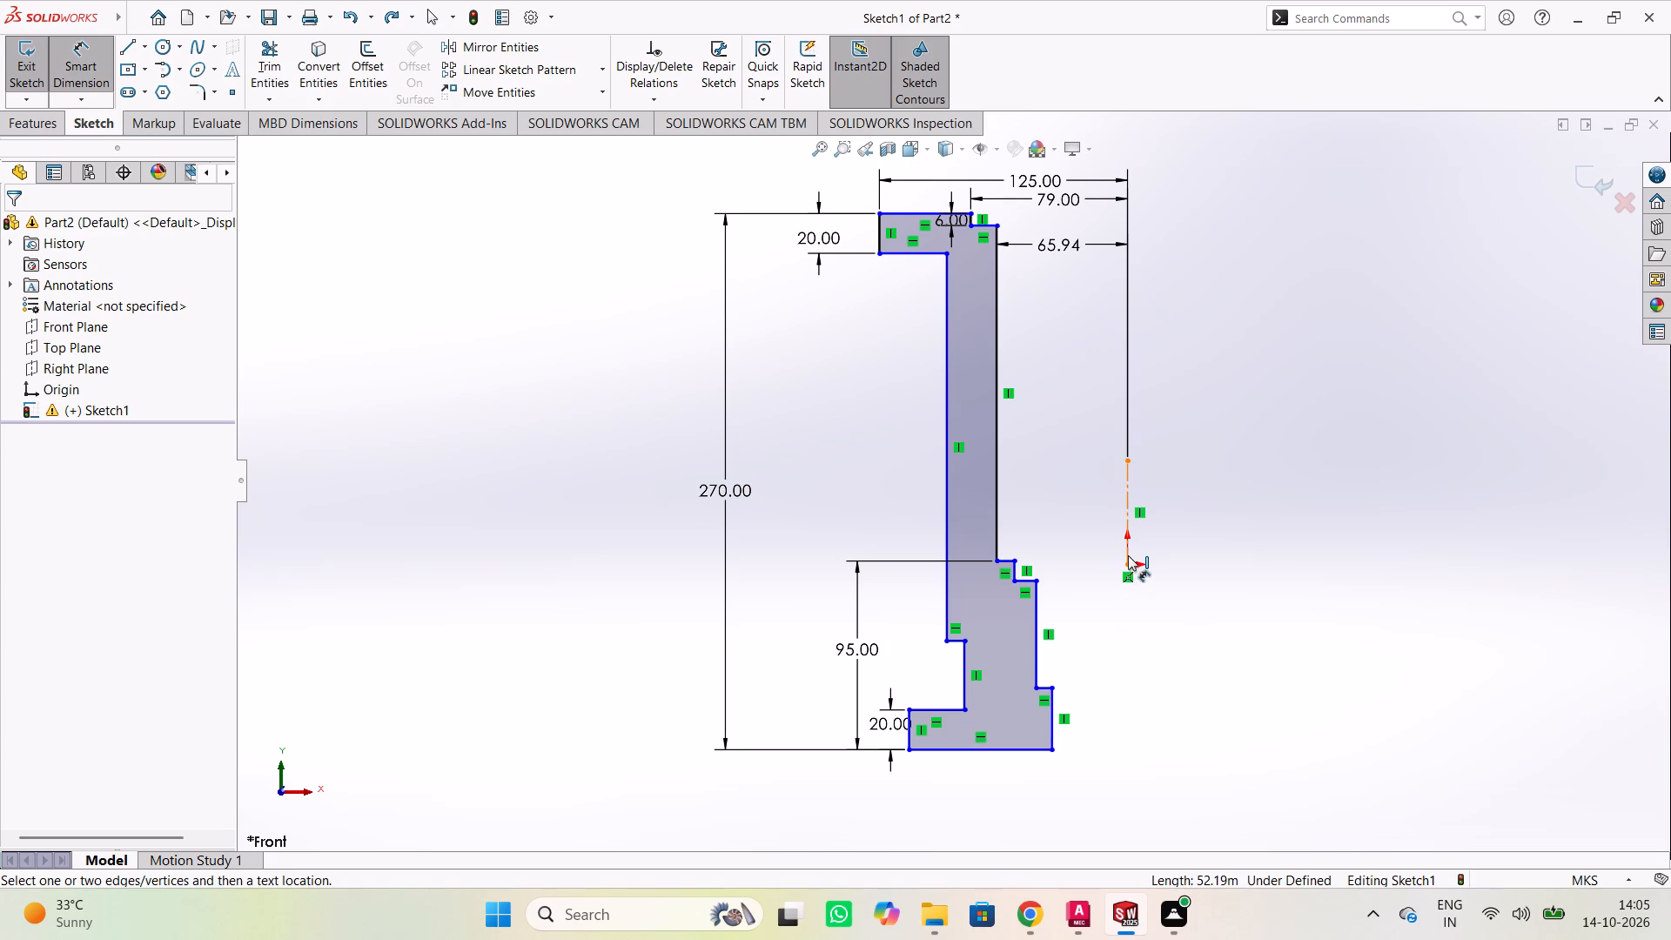
left_click(1050, 723)
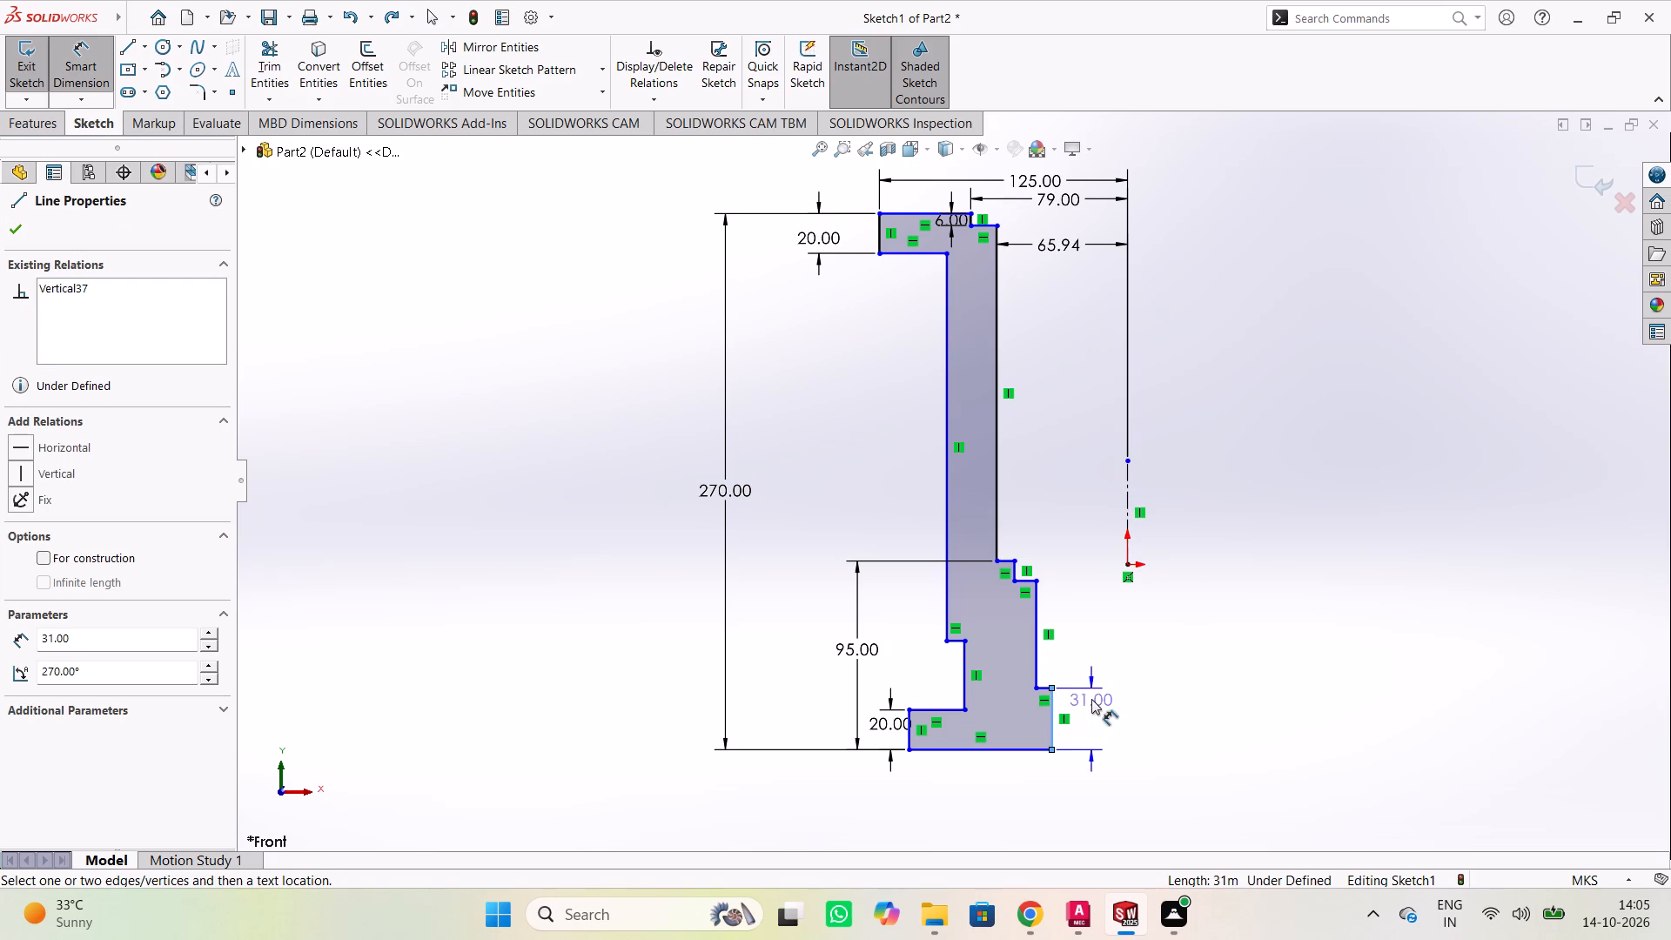
left_click(1098, 717)
left_click(988, 749)
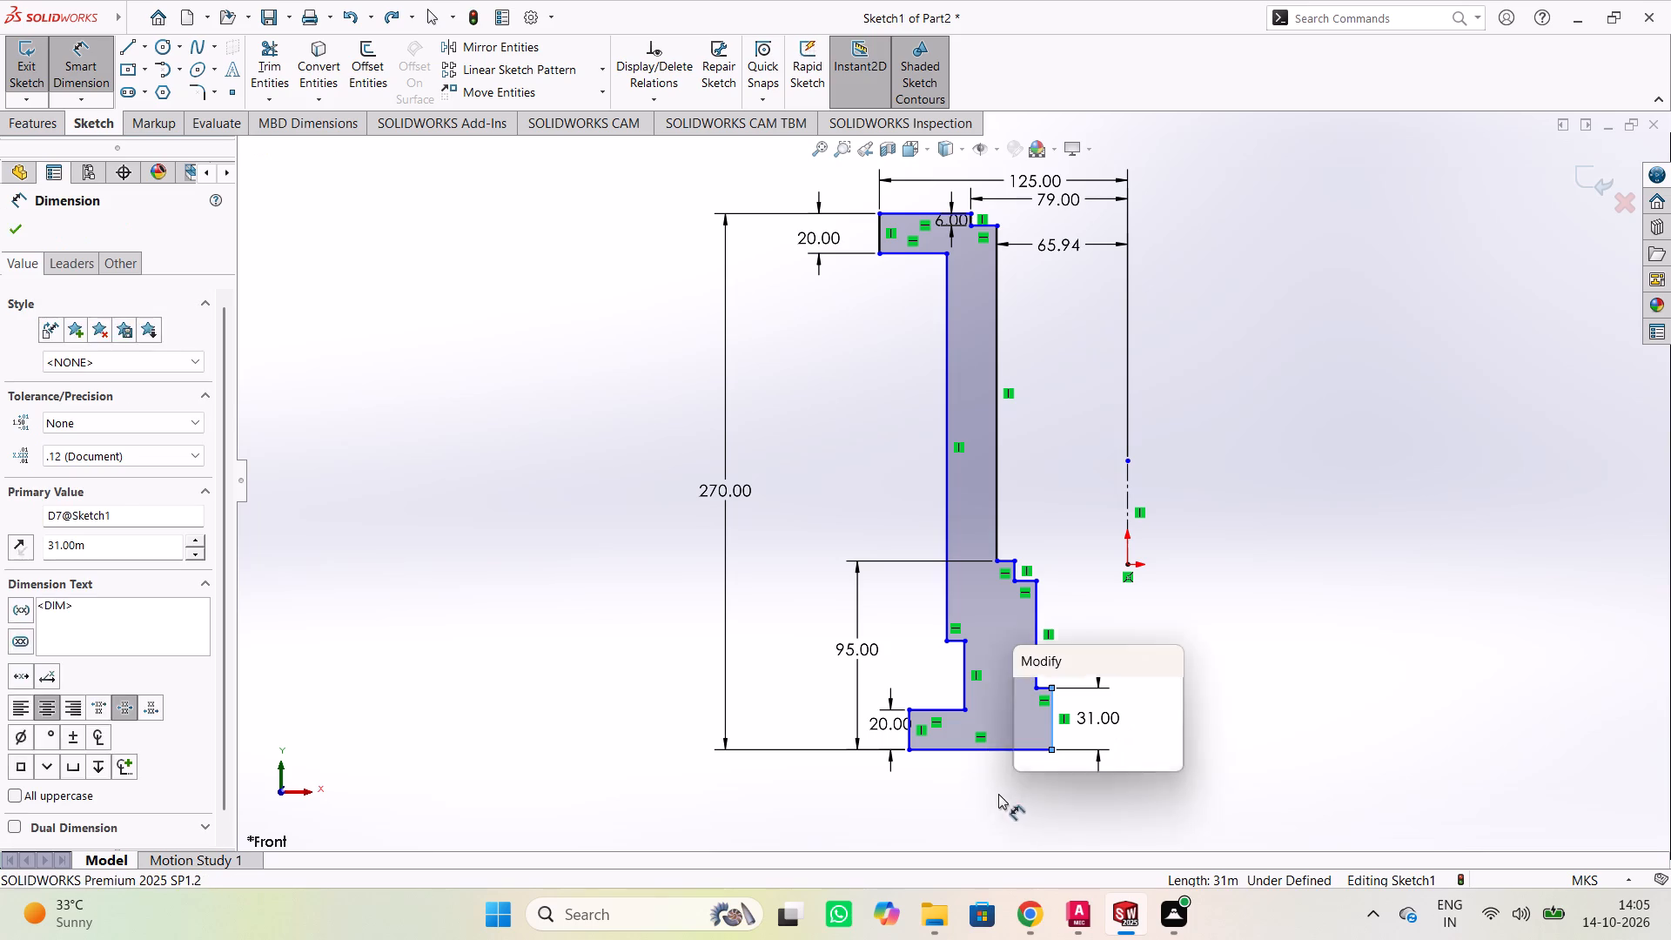
left_click(1028, 696)
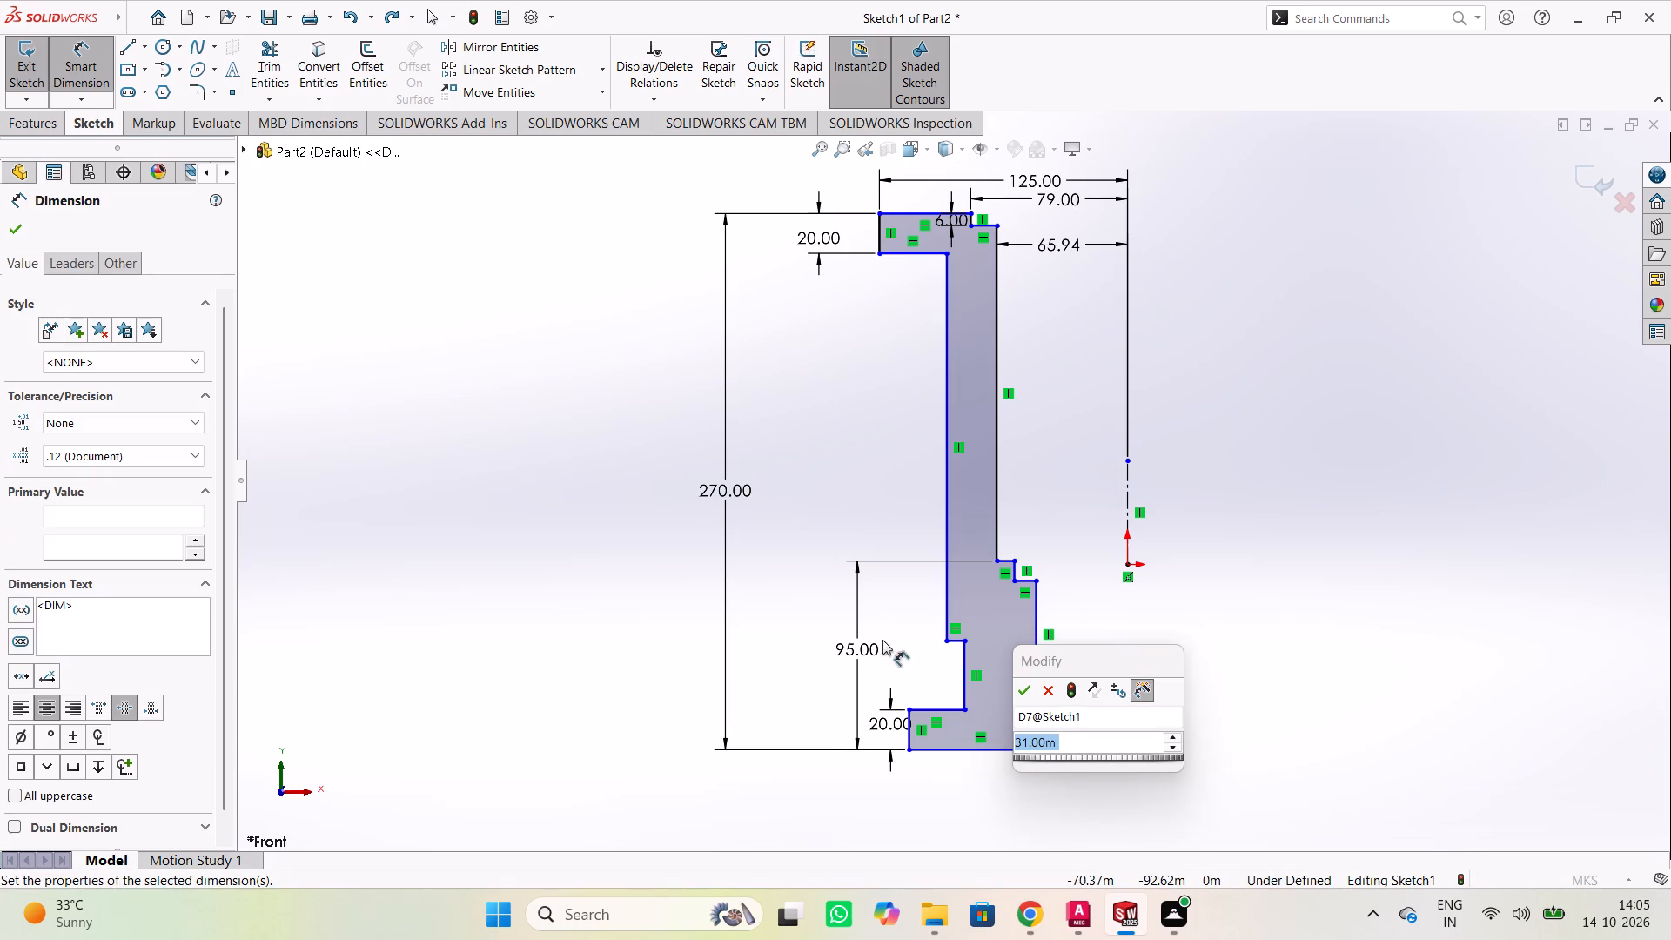
left_click(1022, 686)
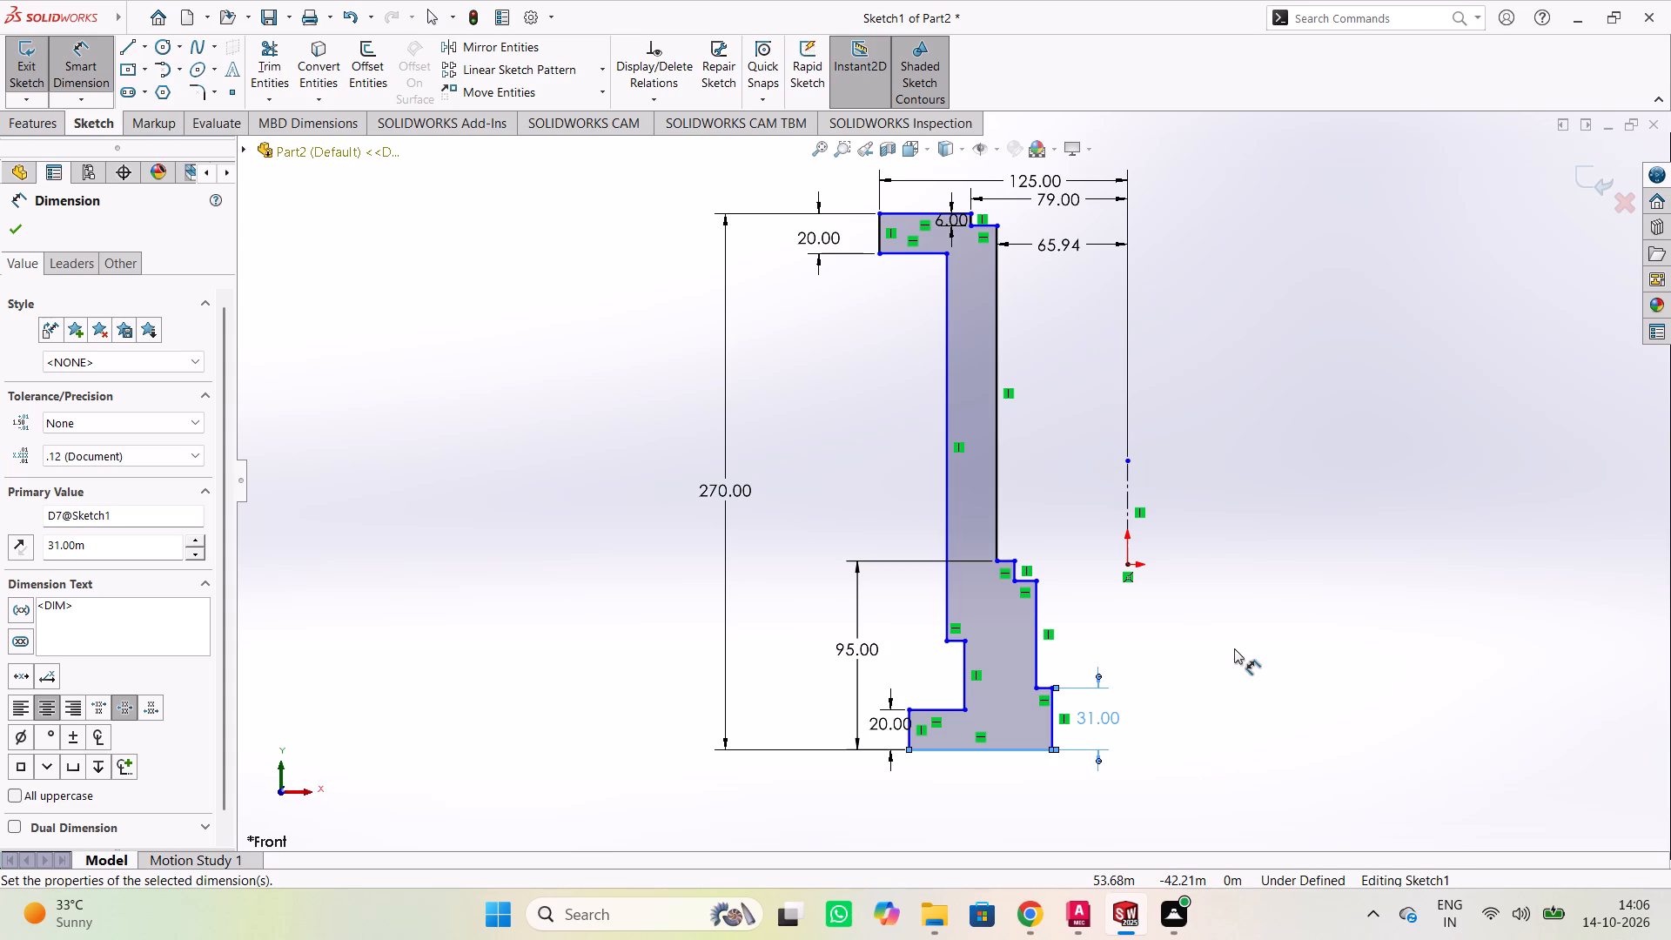
Dimension the length of the profile's bottom horizontal edge below the sketch, keeping its current value.
left_click(909, 735)
key("Escape")
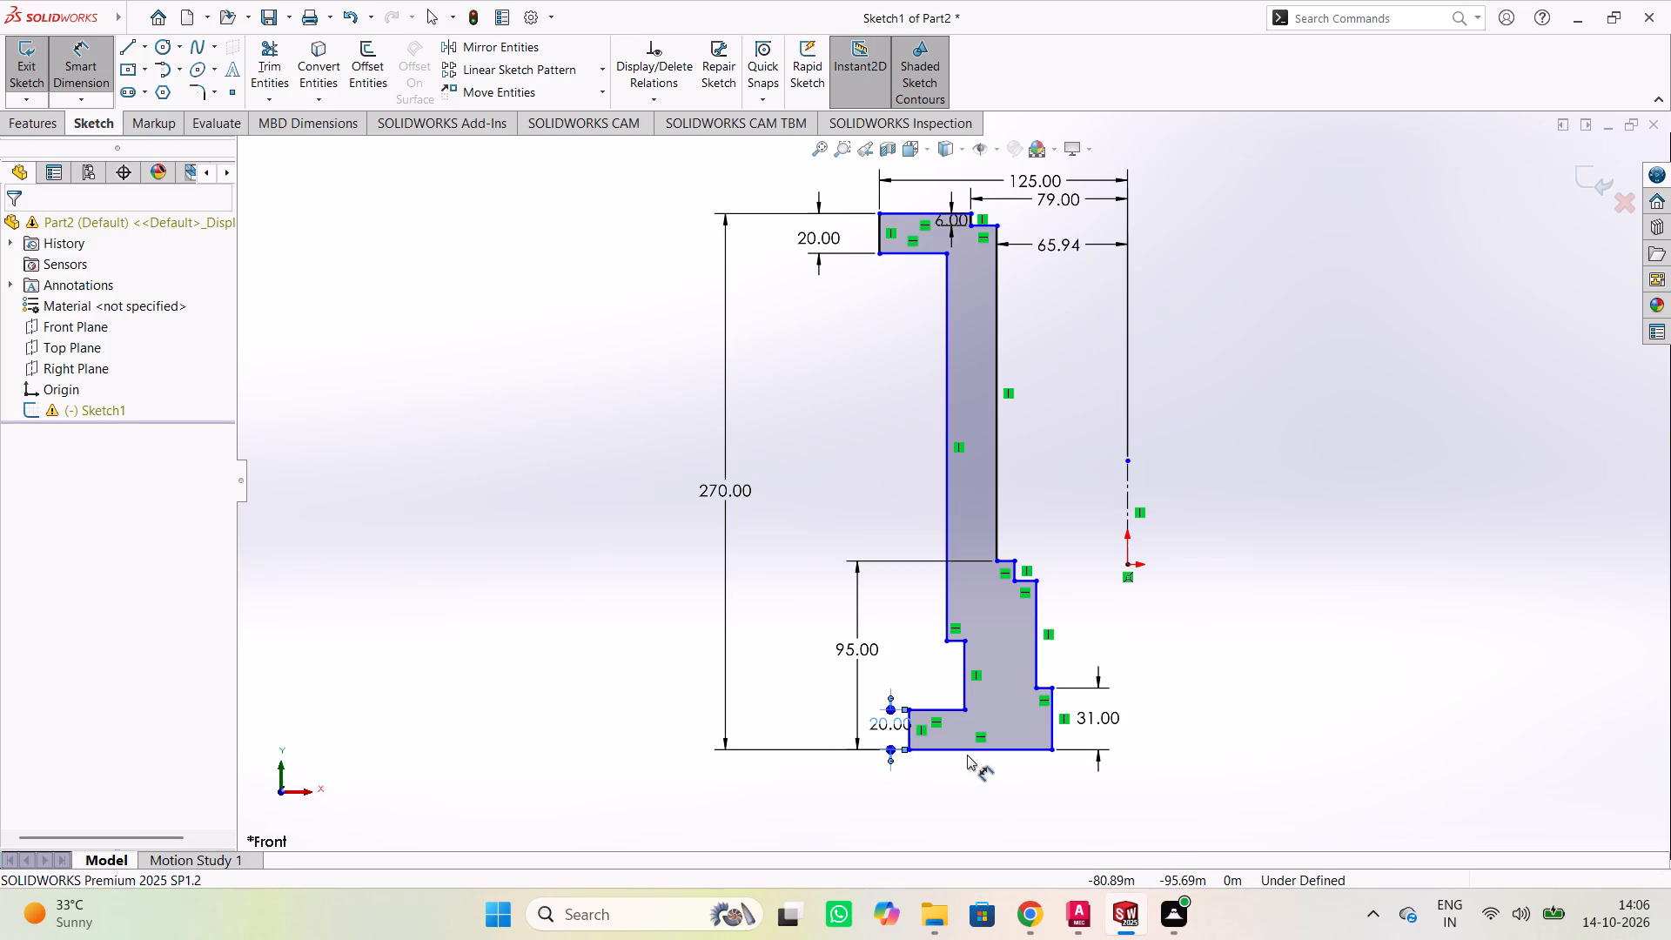
left_click(967, 751)
left_click(986, 789)
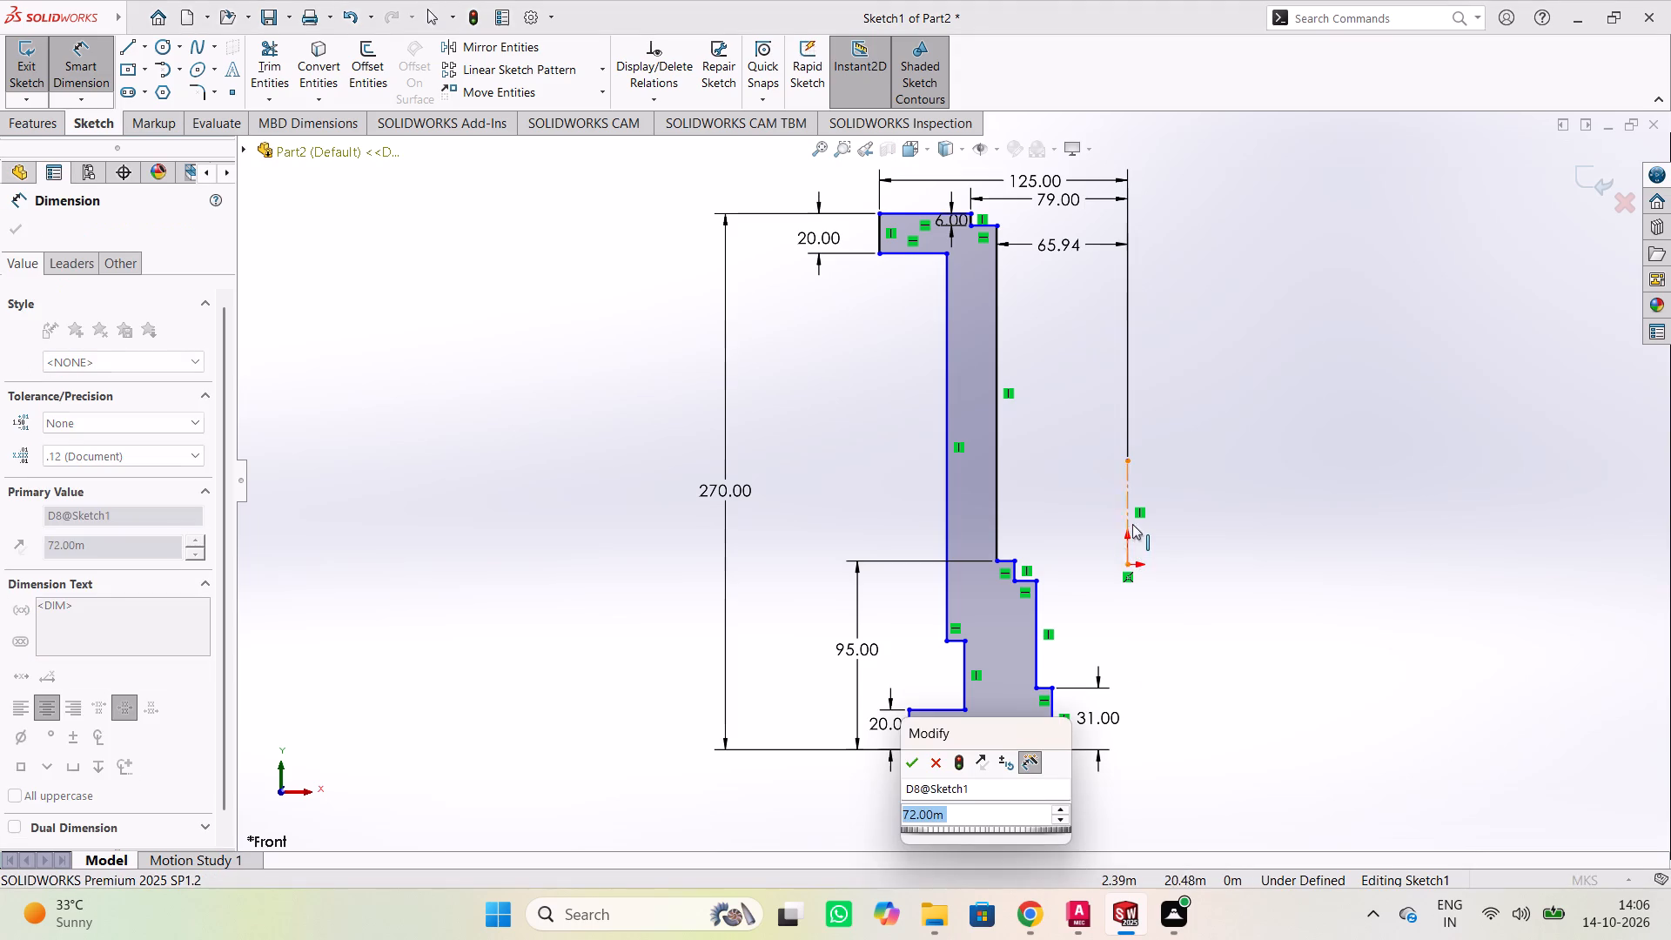
left_click(920, 757)
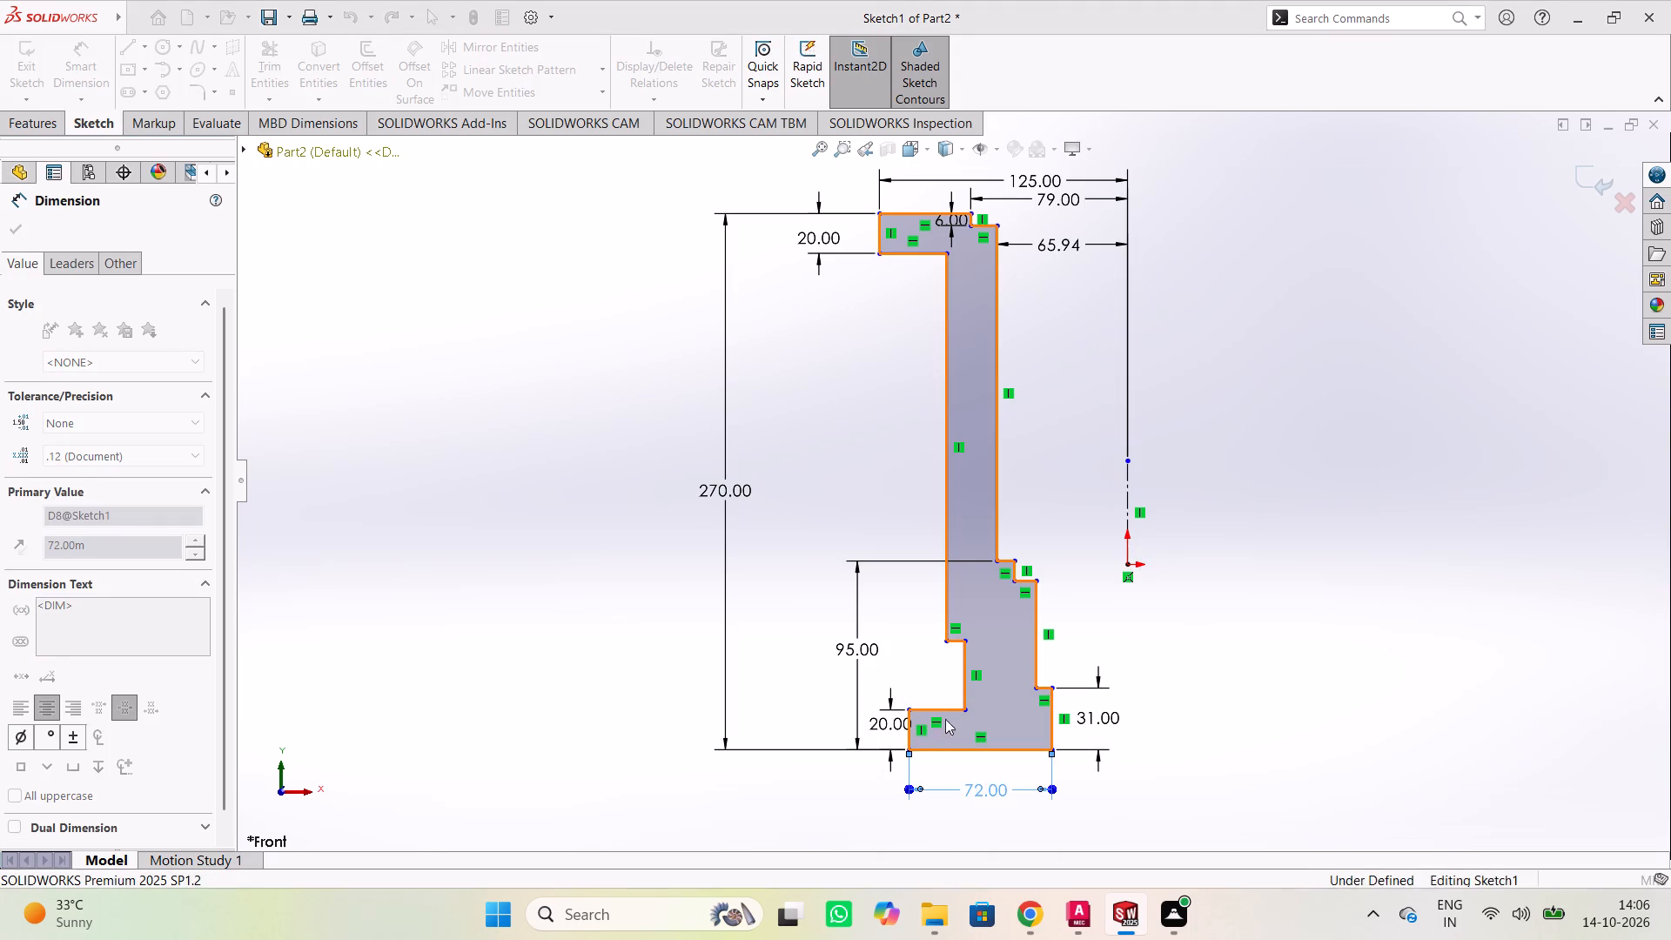
Dimension the horizontal distance from the profile's lowest inner vertical edge to the centerline, keeping its current value.
left_click(1051, 729)
left_click(1127, 543)
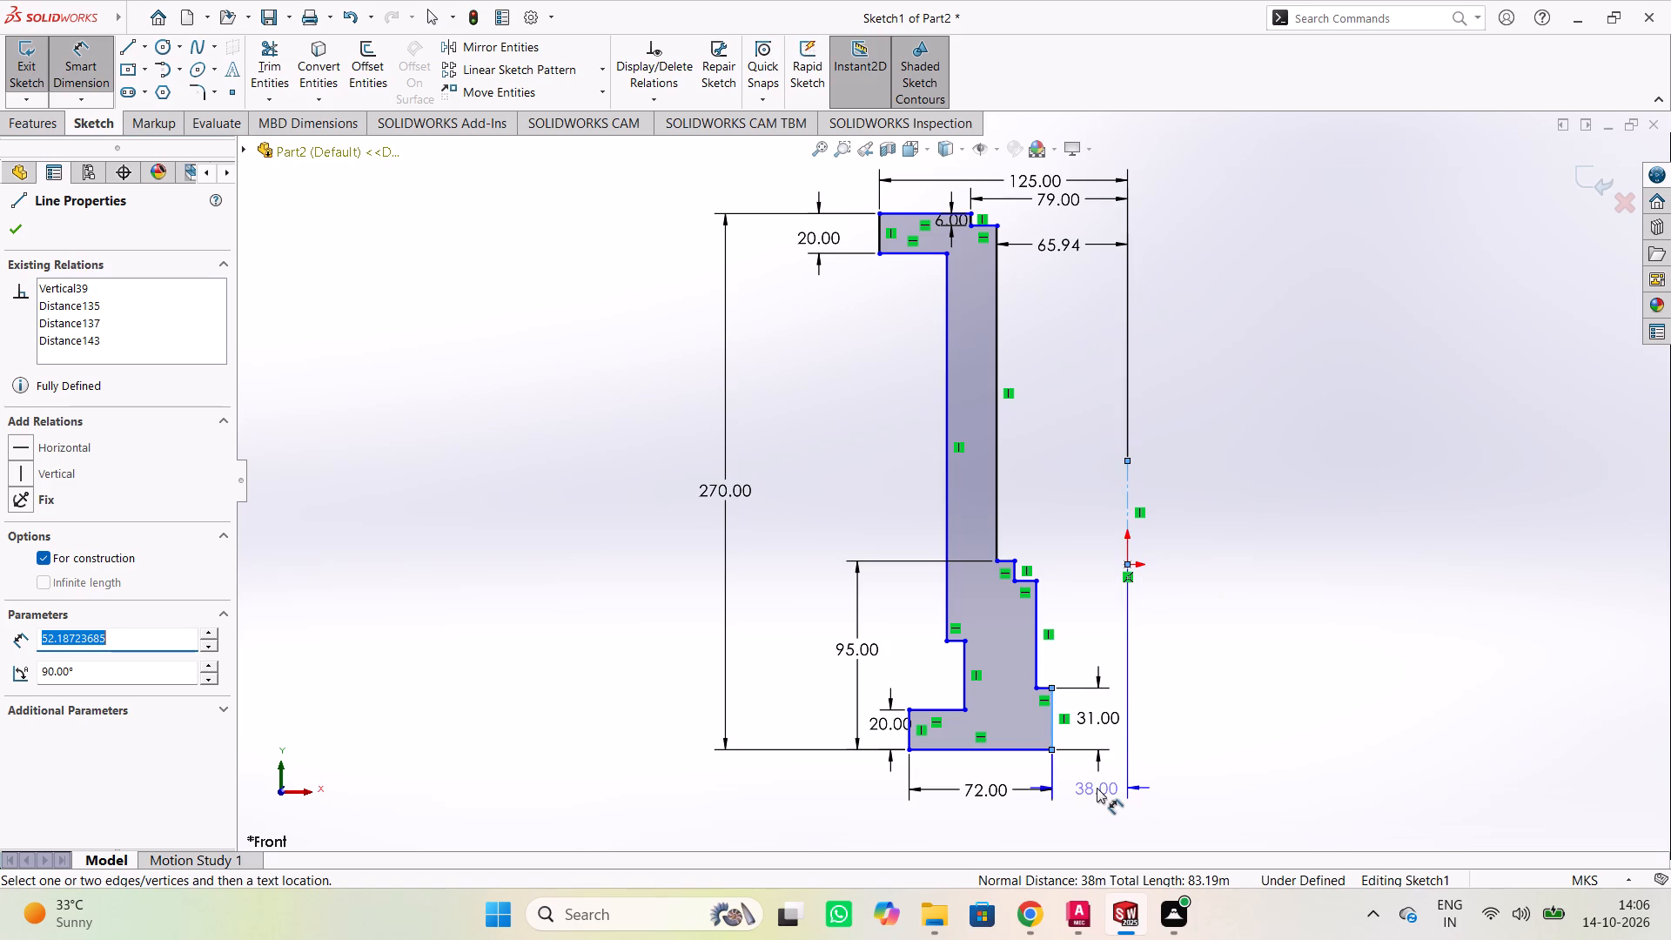
left_click(1097, 788)
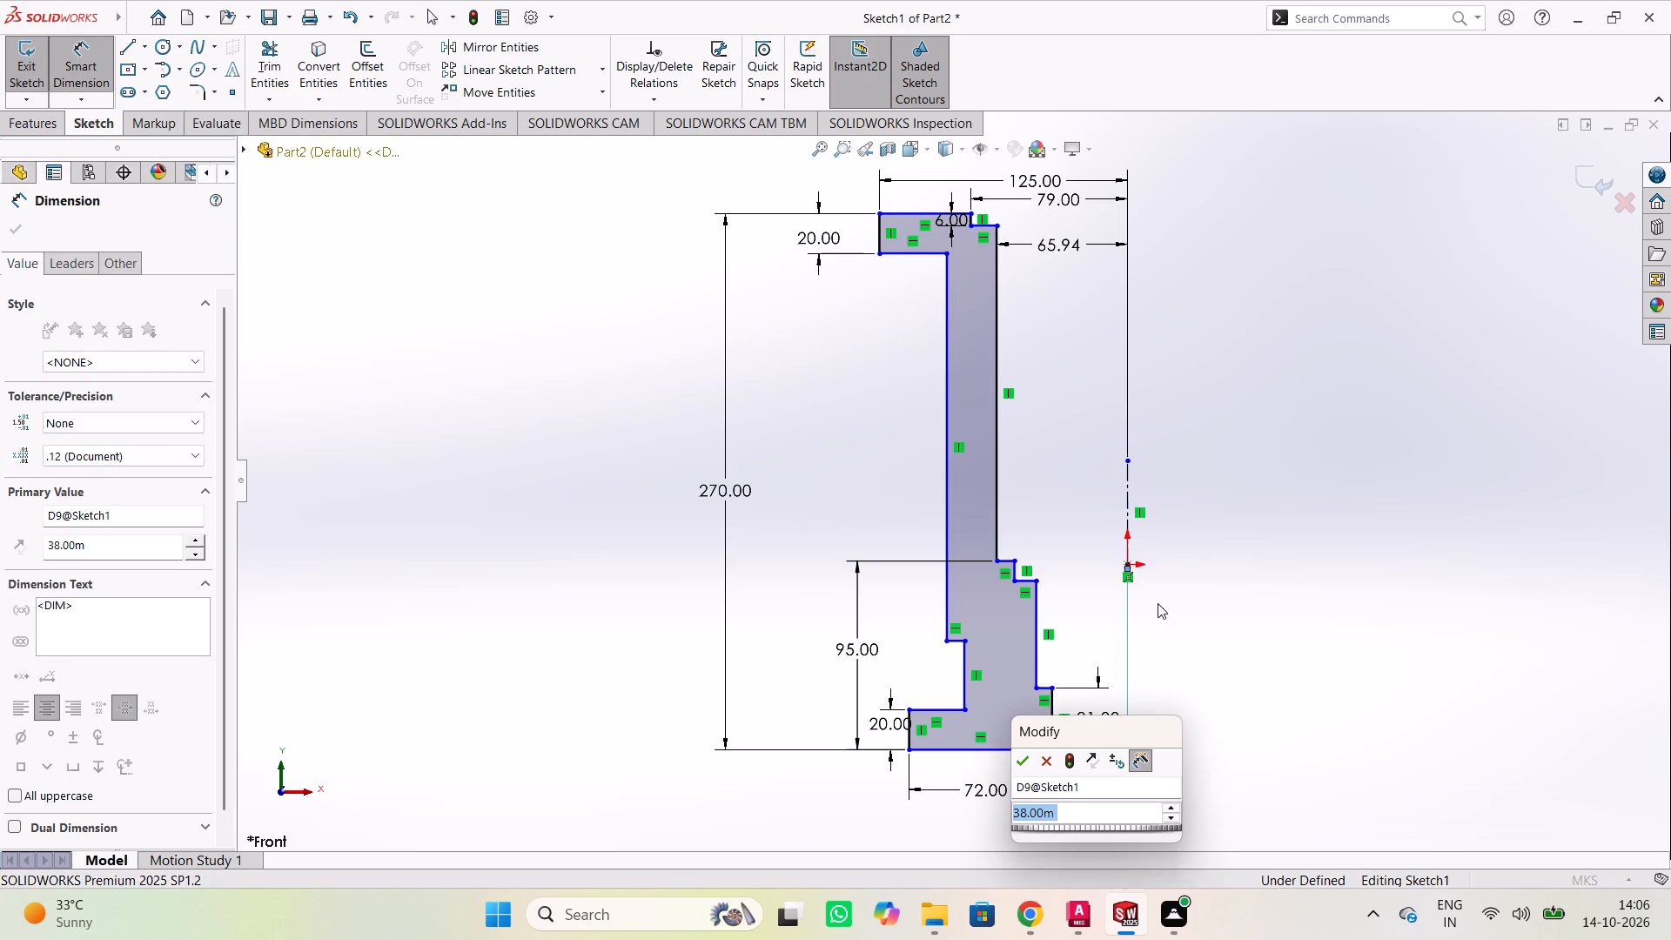
left_click(1017, 751)
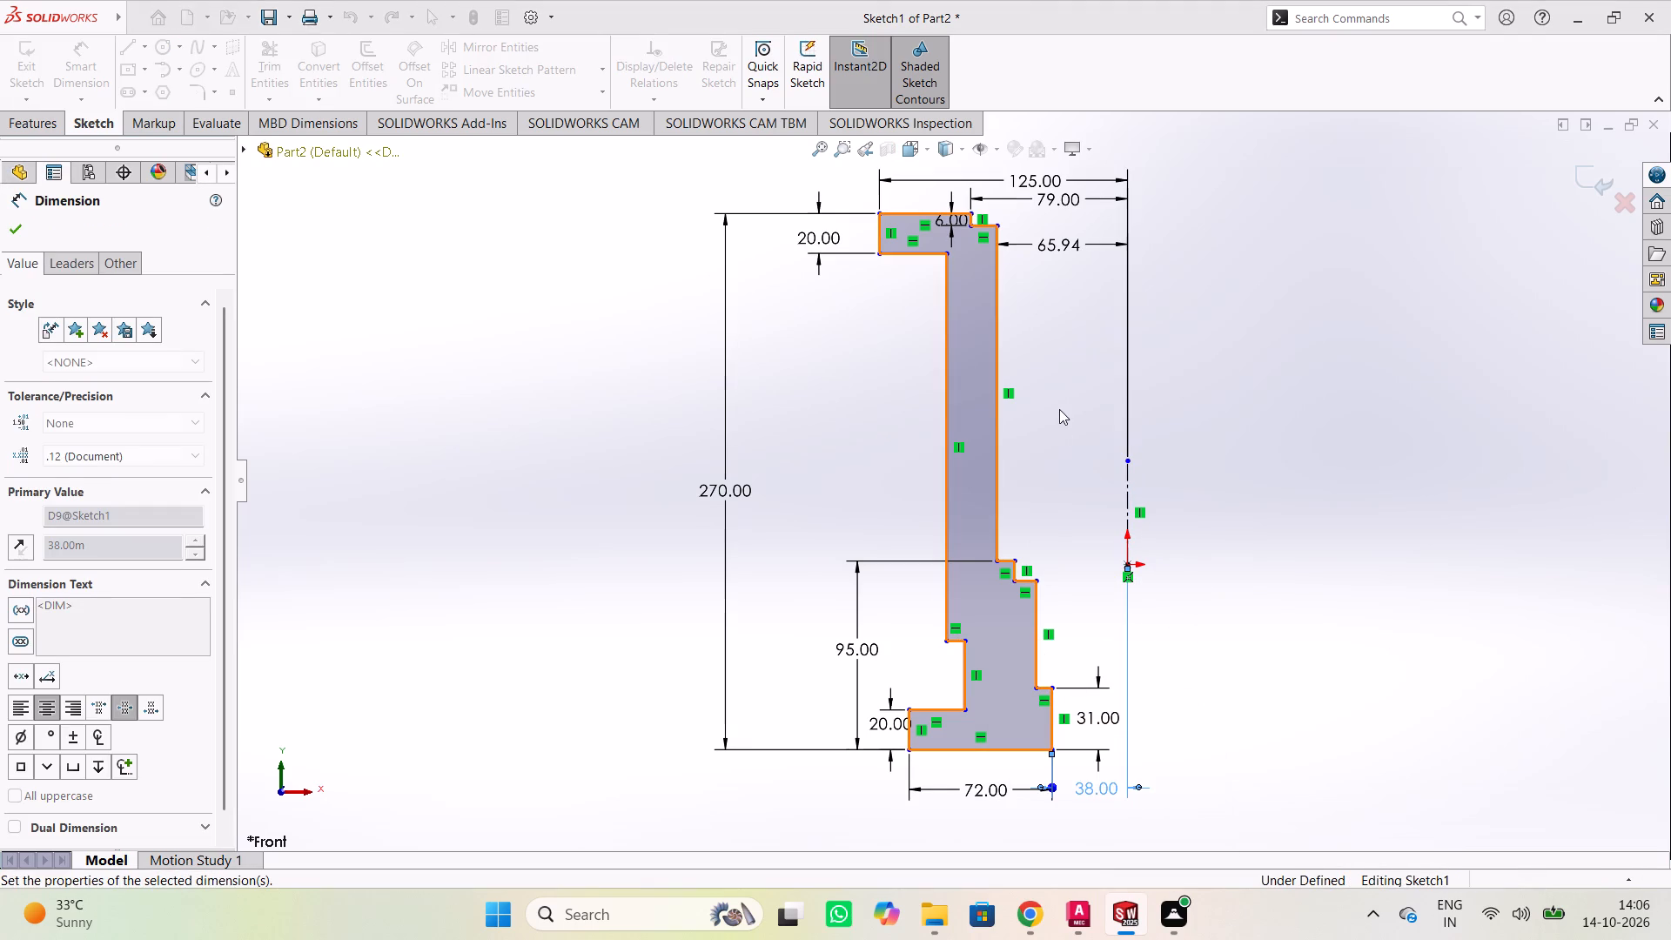
left_click(1059, 408)
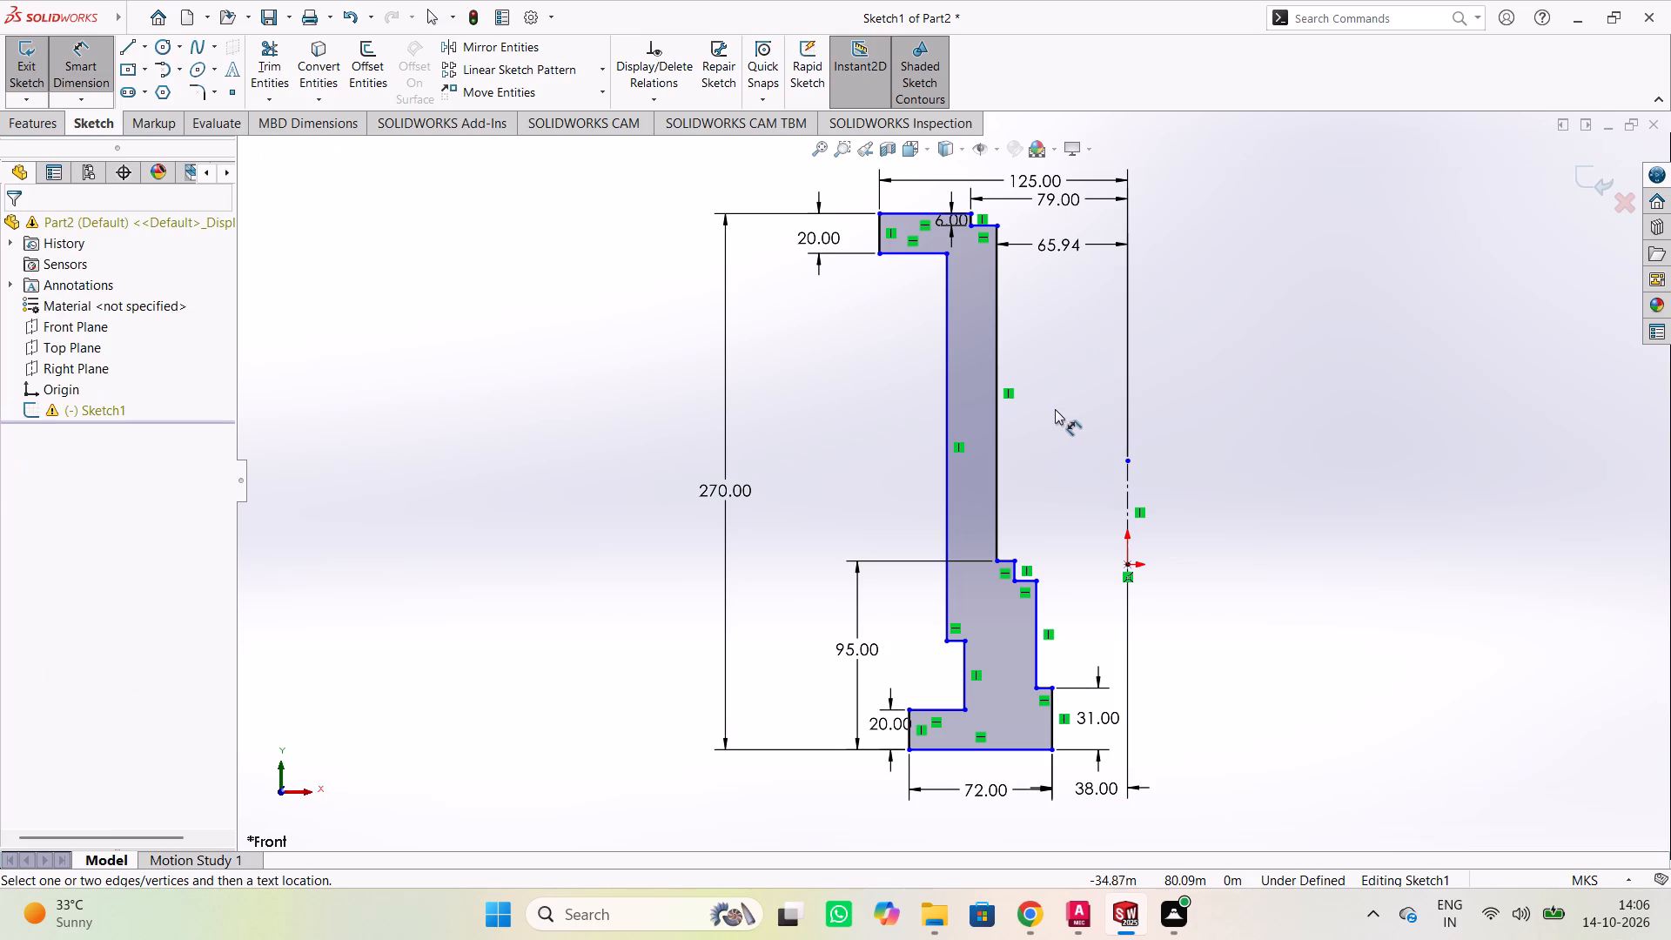
Dimension the horizontal distance from the inner vertical edge just above the lowest step to the centerline, keeping its current value.
left_click(1034, 597)
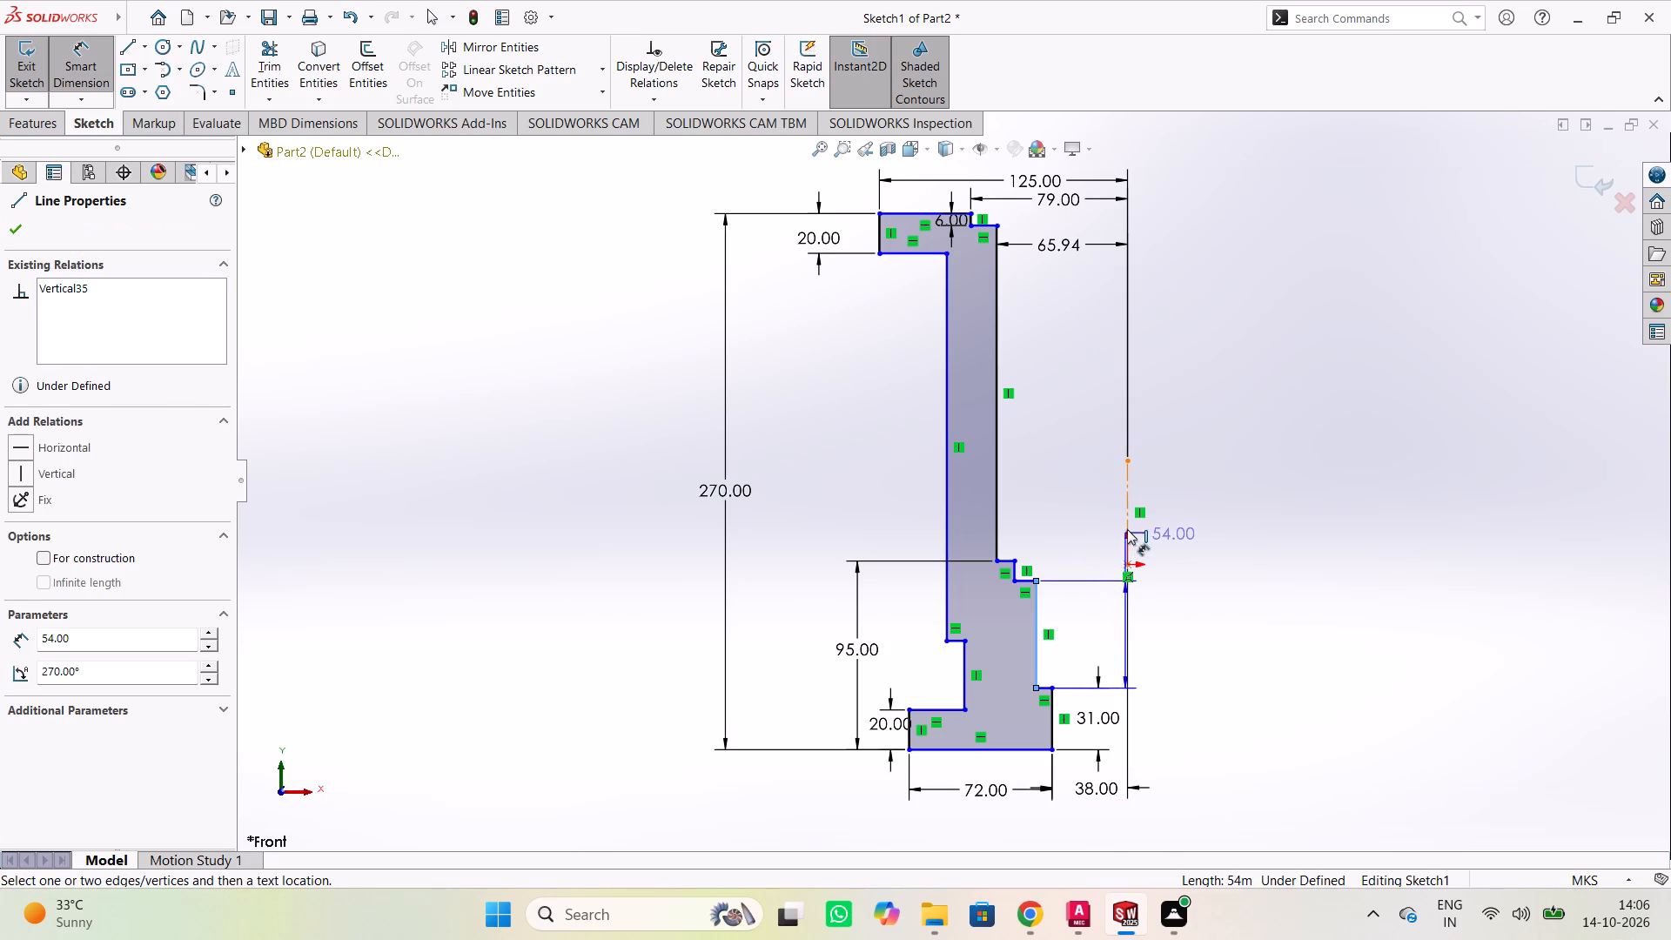
left_click(1127, 529)
left_click(1086, 639)
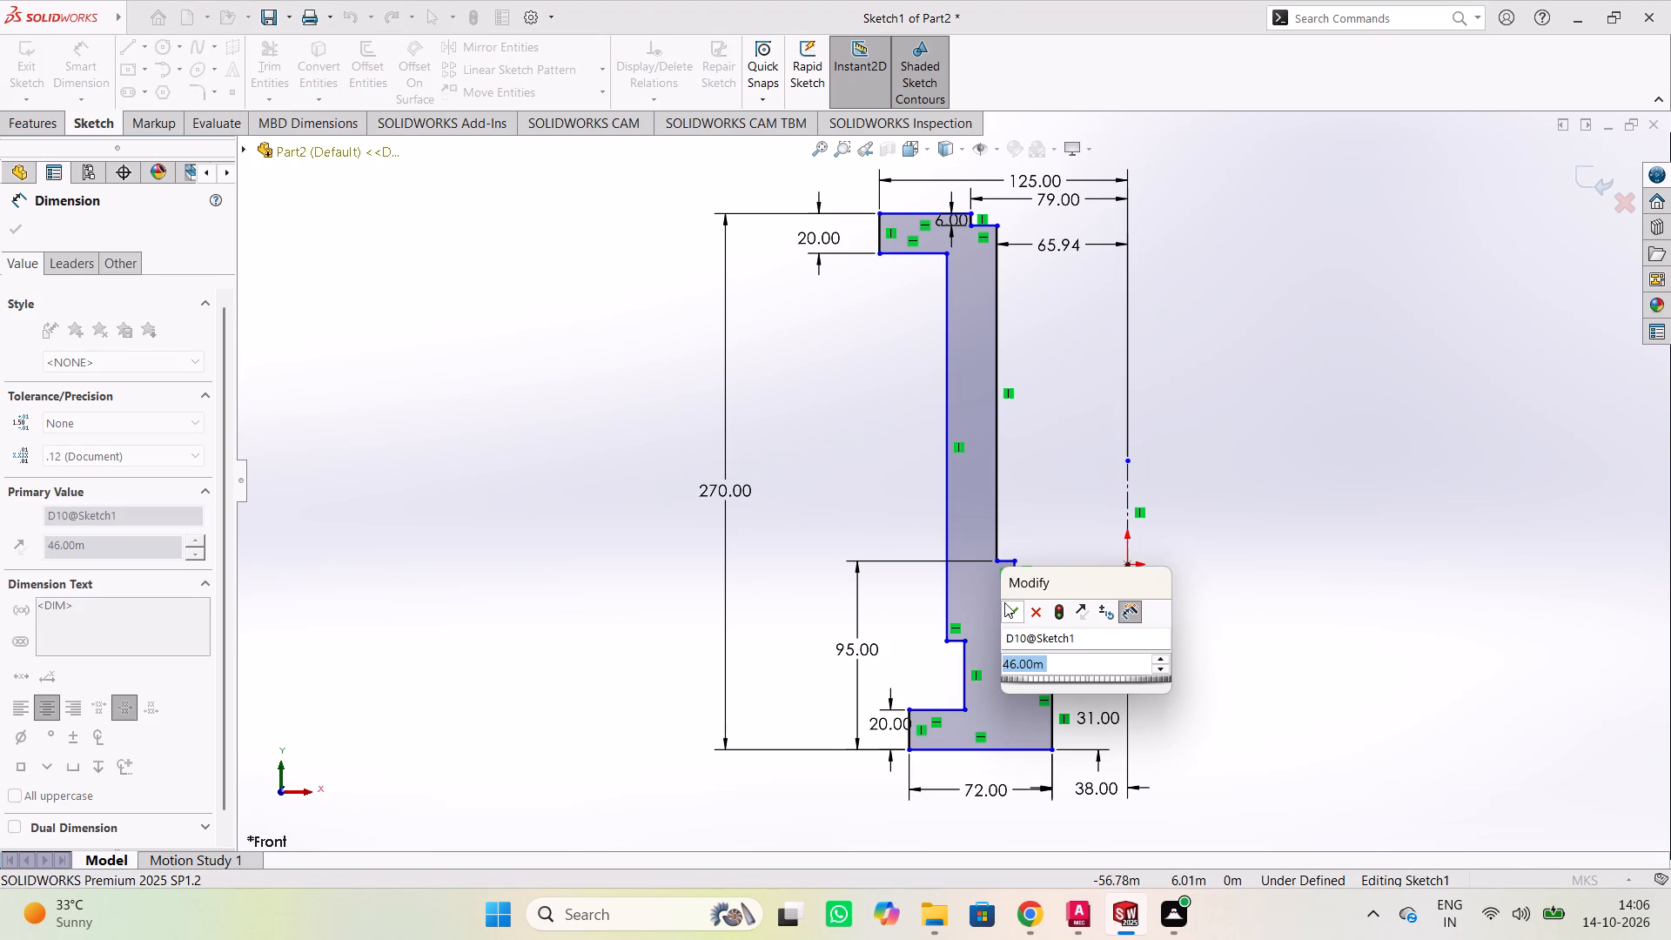
left_click(1004, 602)
Dimension the horizontal distance from the short vertical edge of the upper inner step to the centerline, keeping its current value.
scroll(1048, 485, "down", 4)
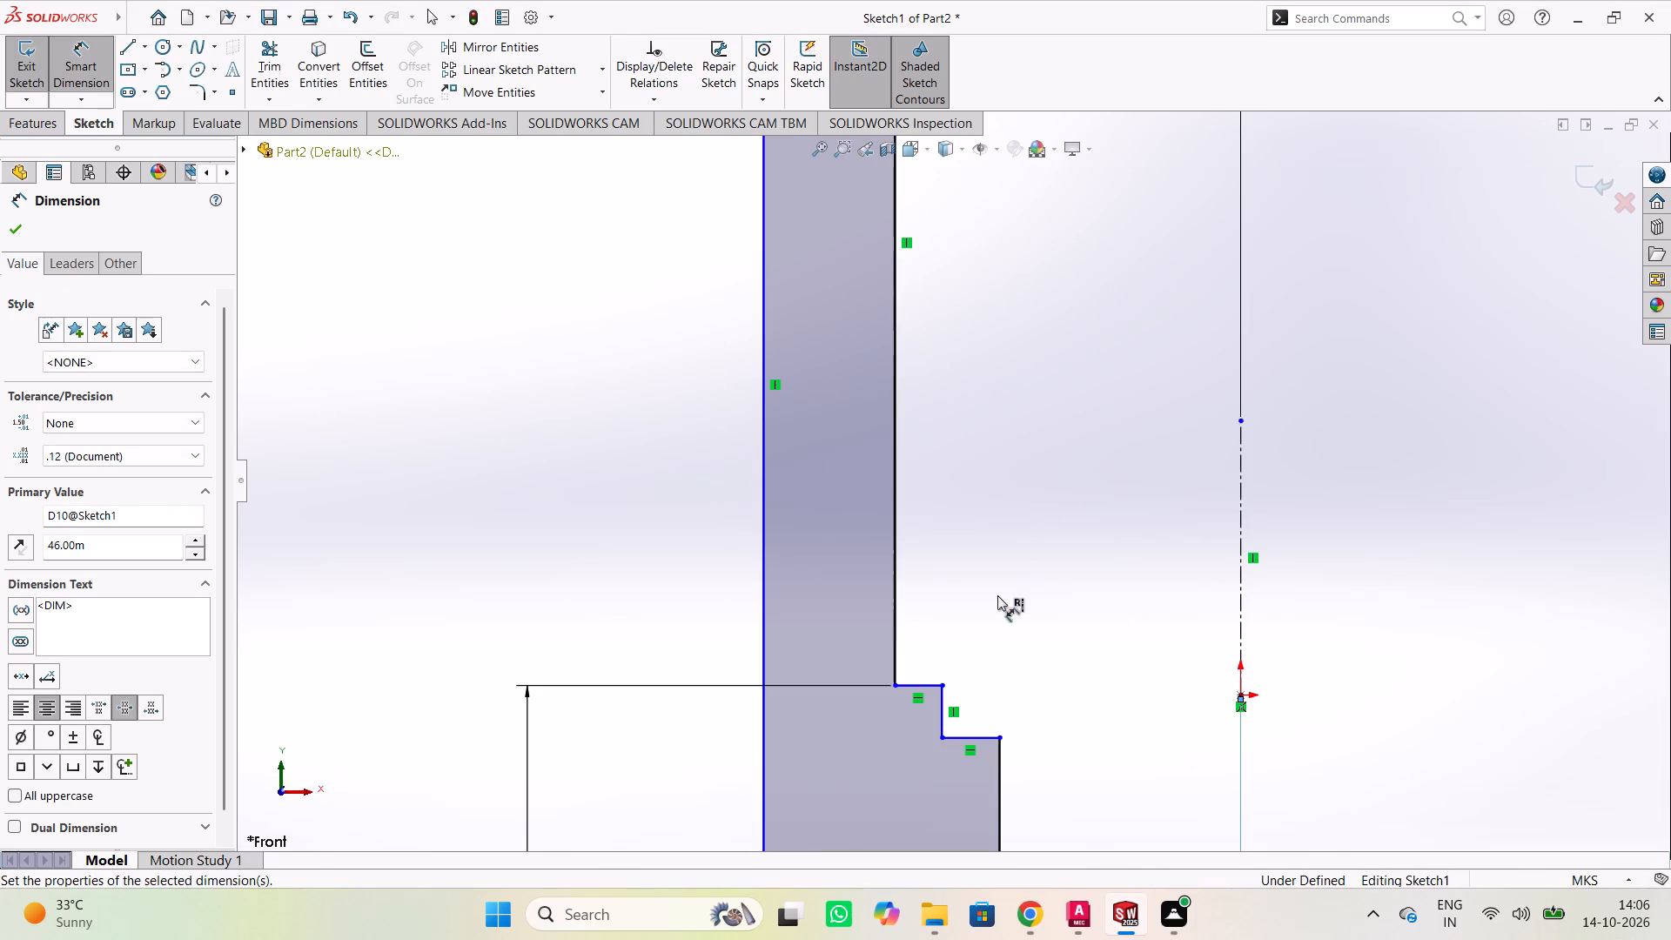
left_click(944, 696)
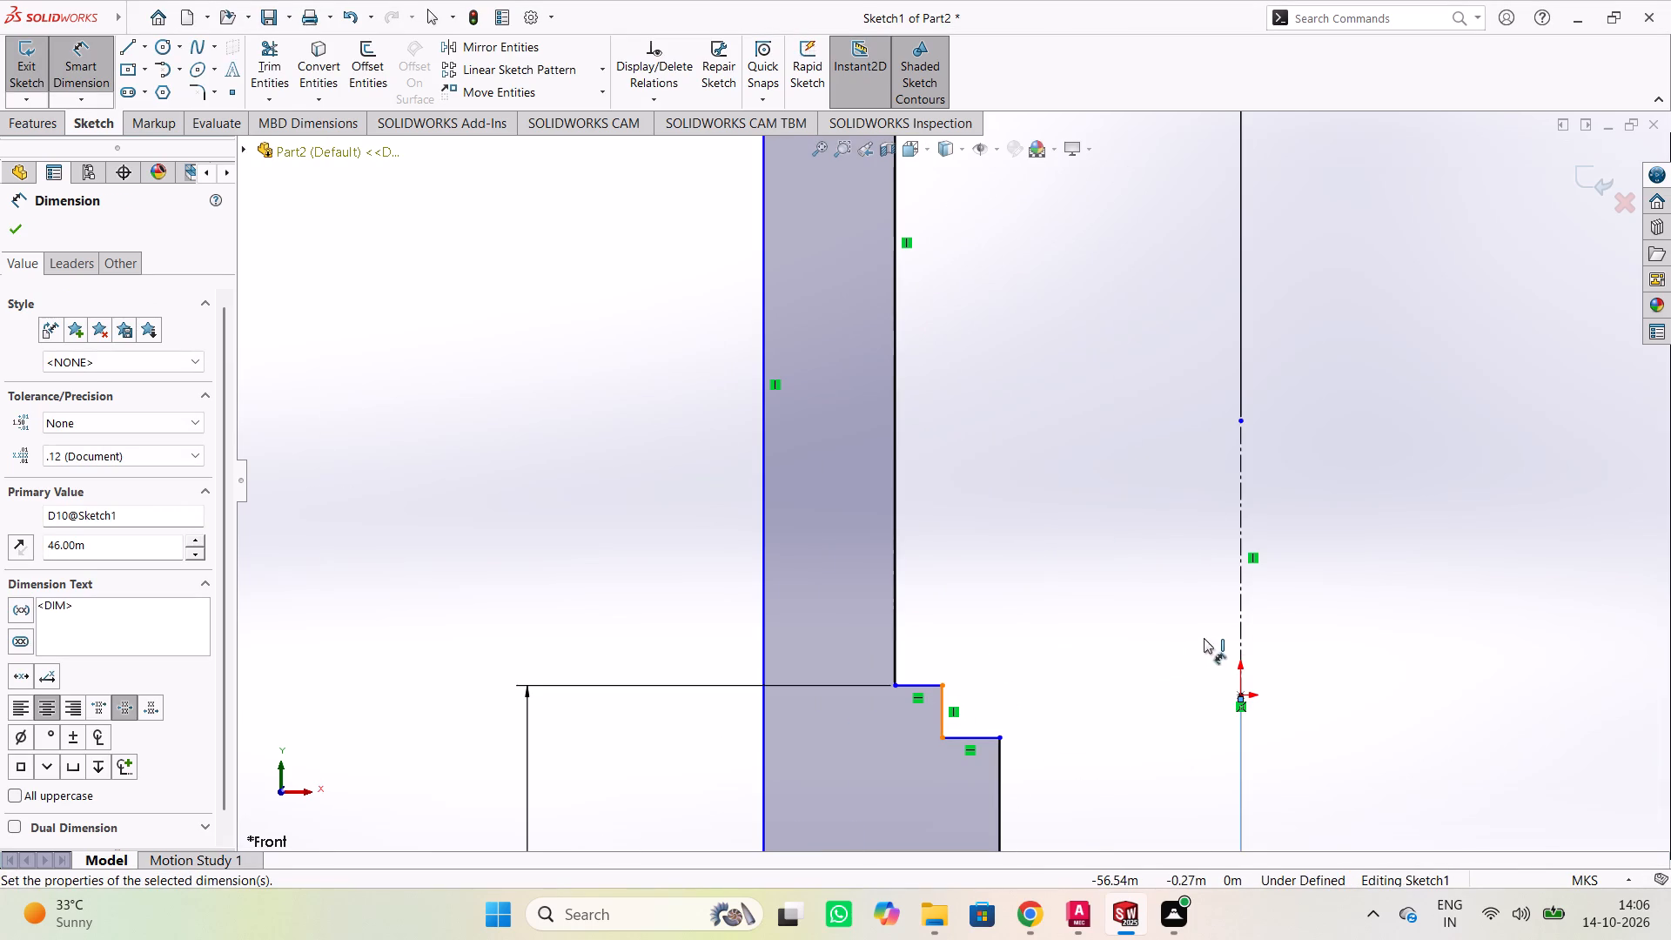
left_click(1237, 619)
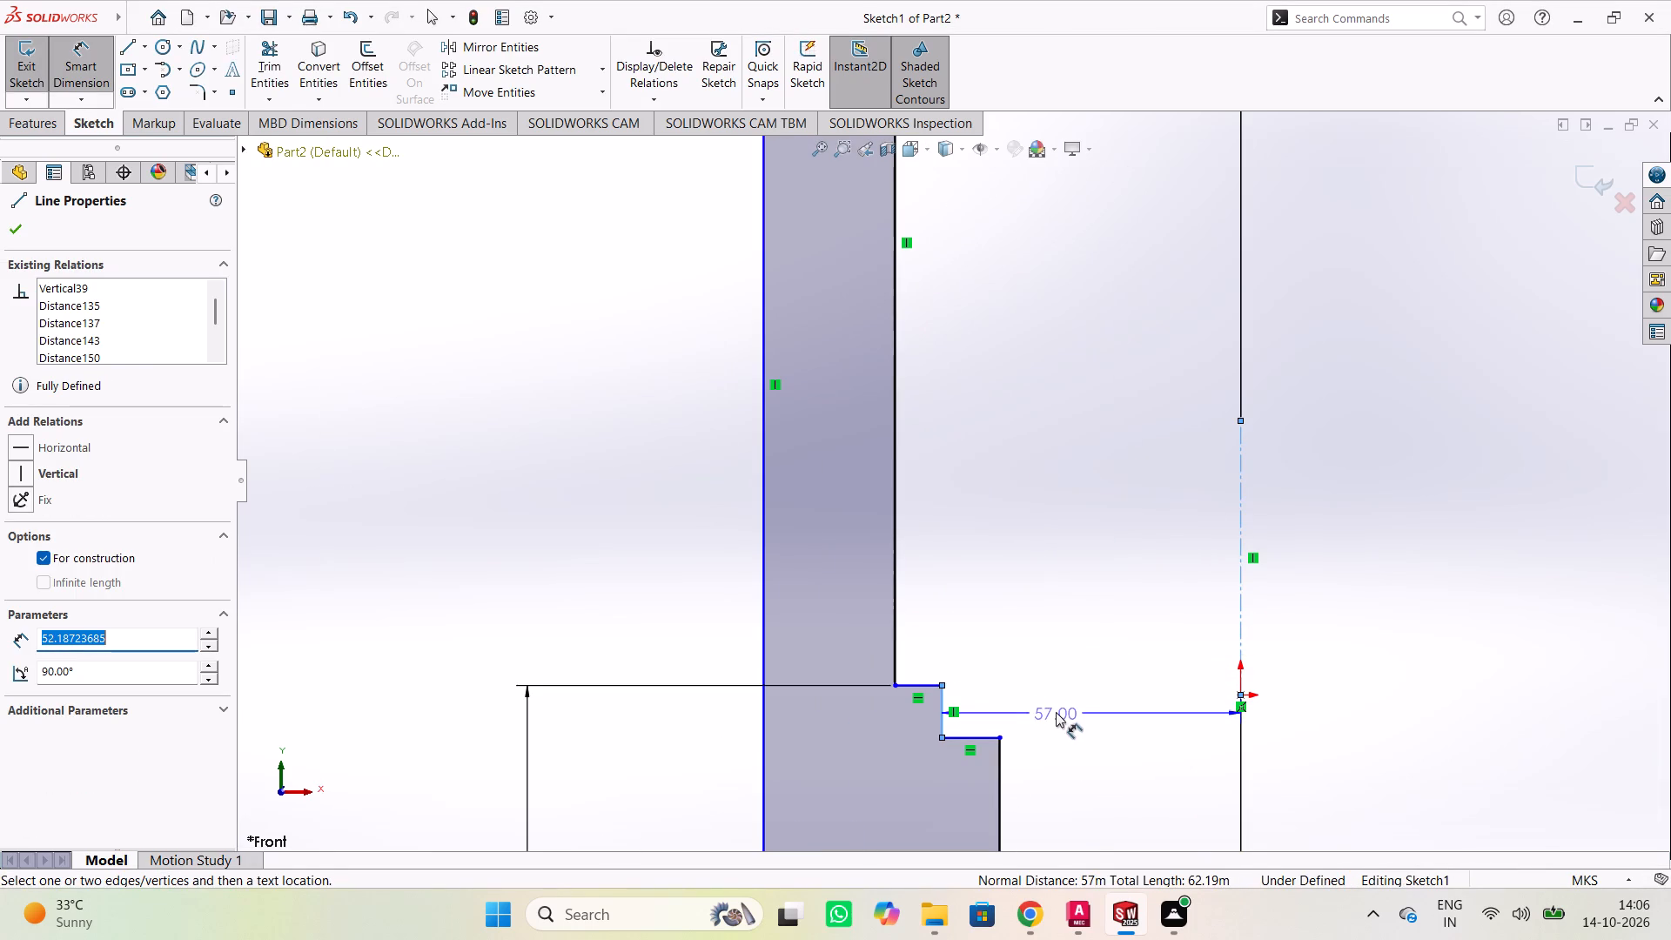
left_click(1056, 712)
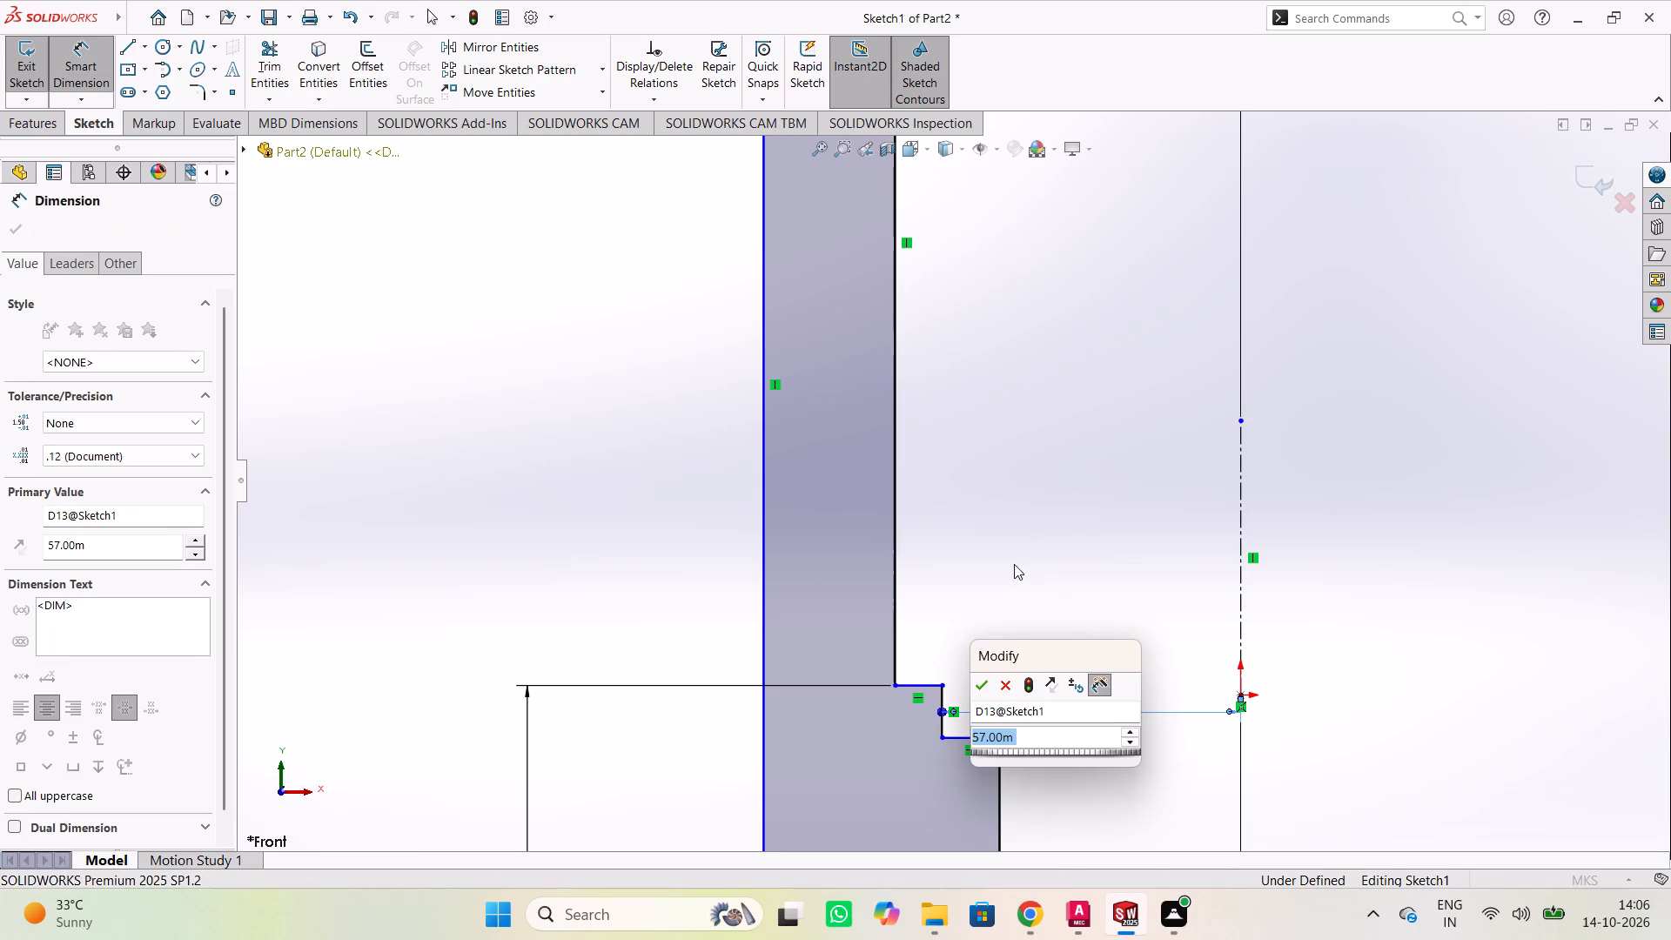
left_click(981, 681)
scroll(989, 486, "down", 2)
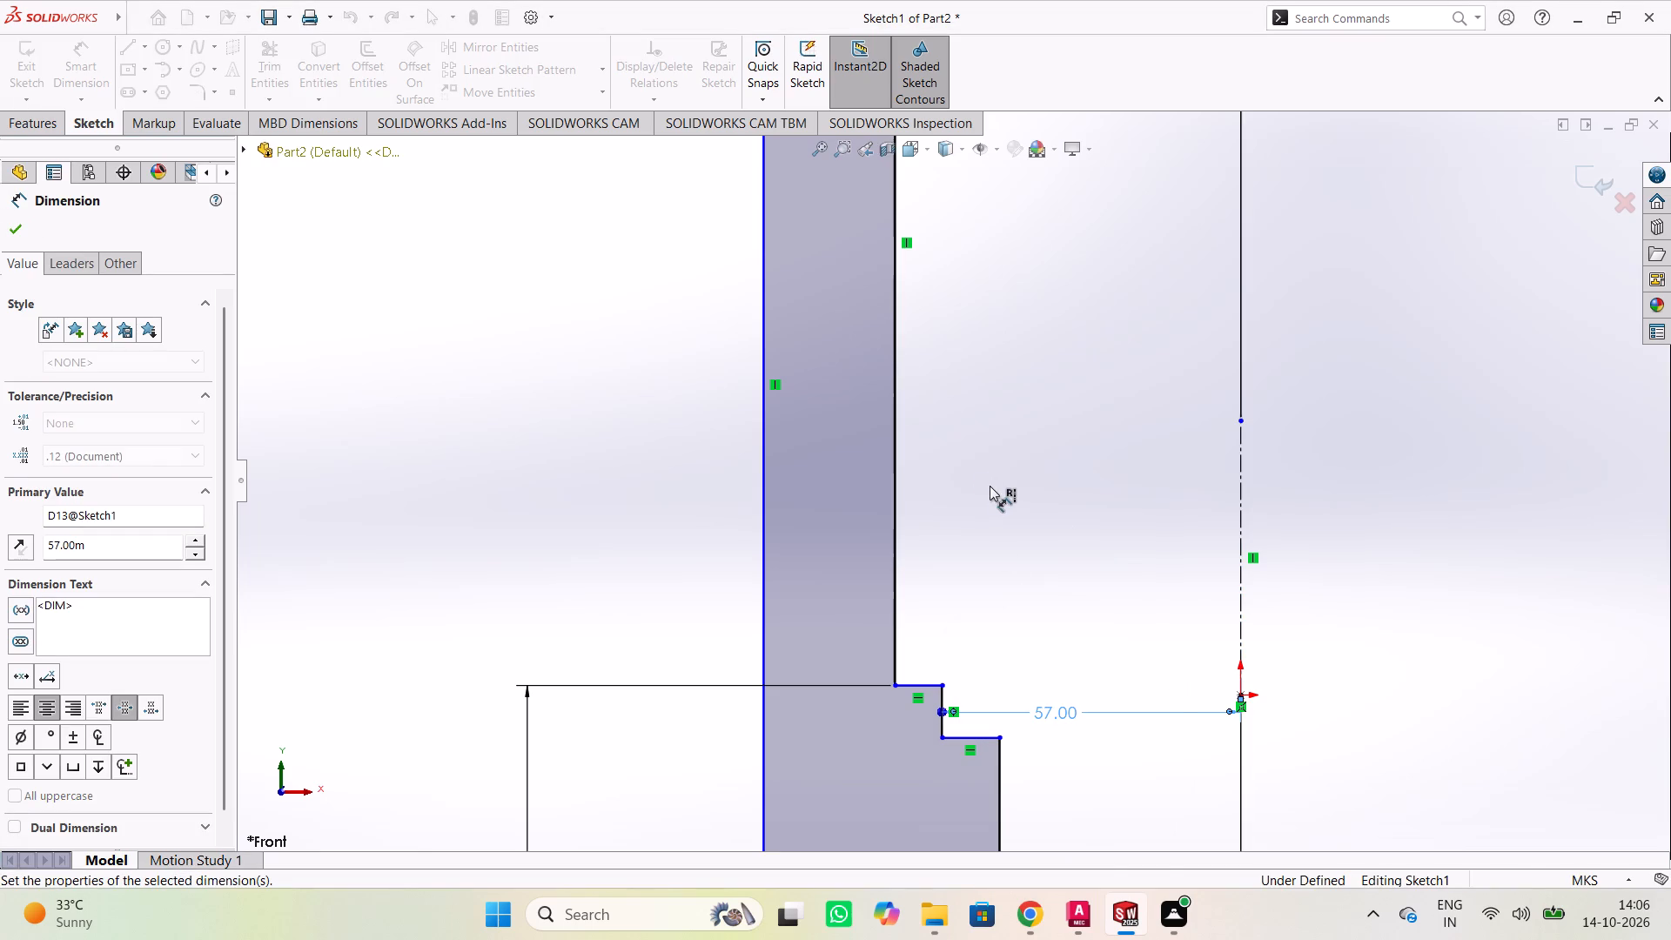
Dimension the horizontal distance from the short outer vertical edge above the bottom flange to the centerline, keeping its current value.
scroll(990, 486, "down", 1)
scroll(990, 486, "up", 9)
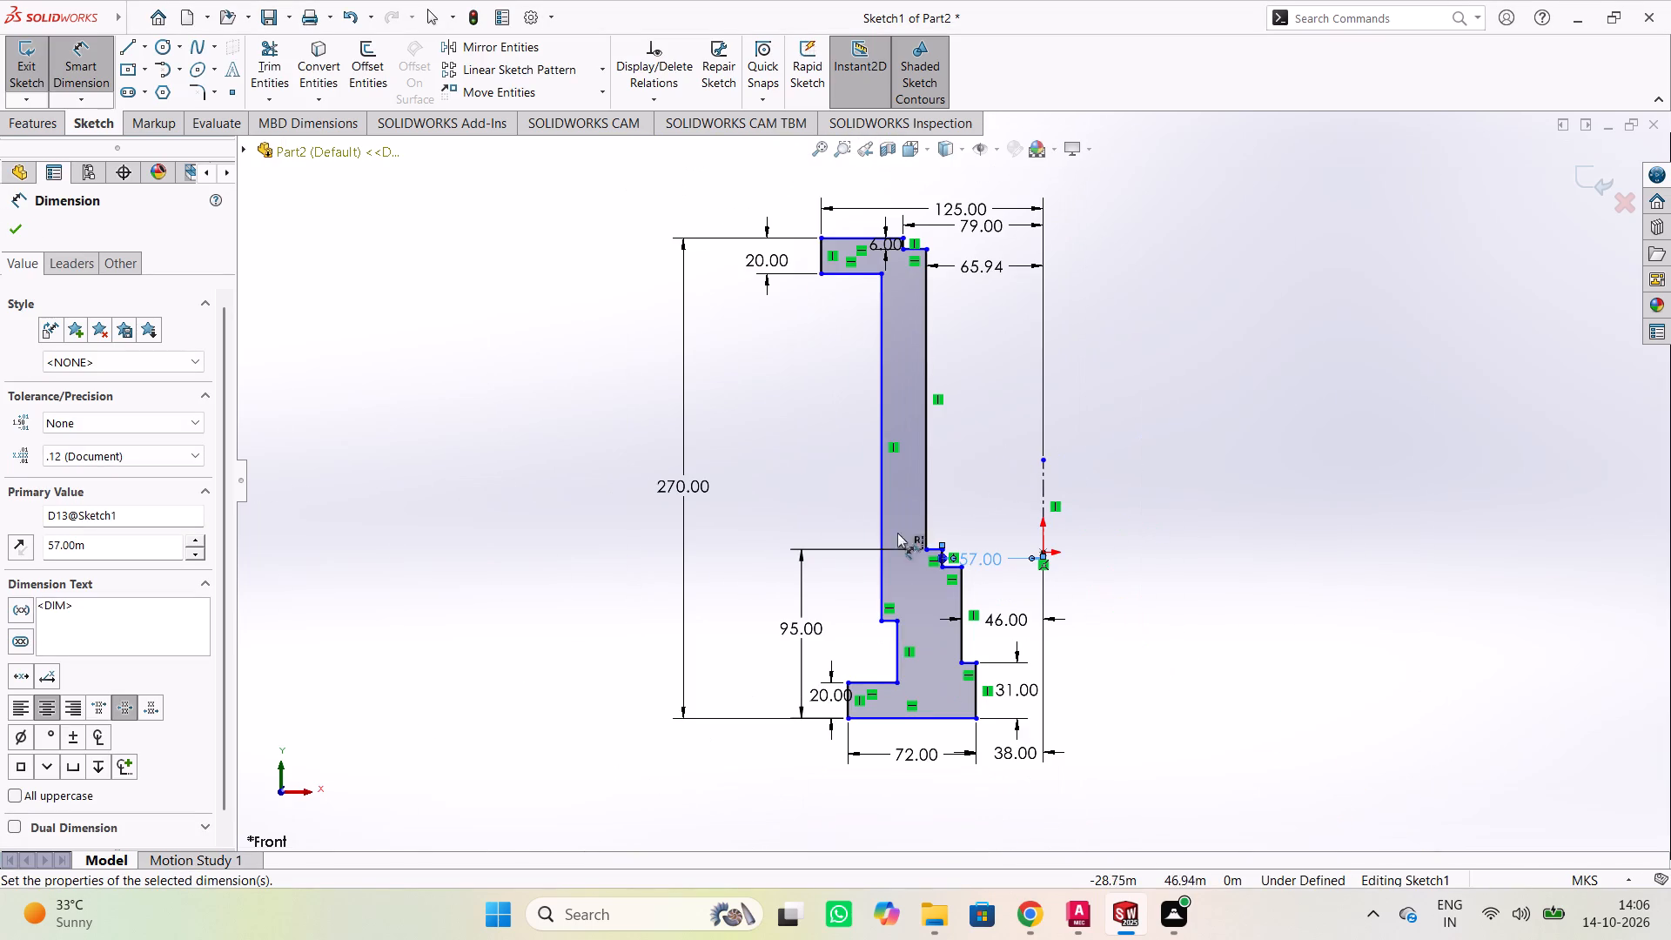
left_click(896, 646)
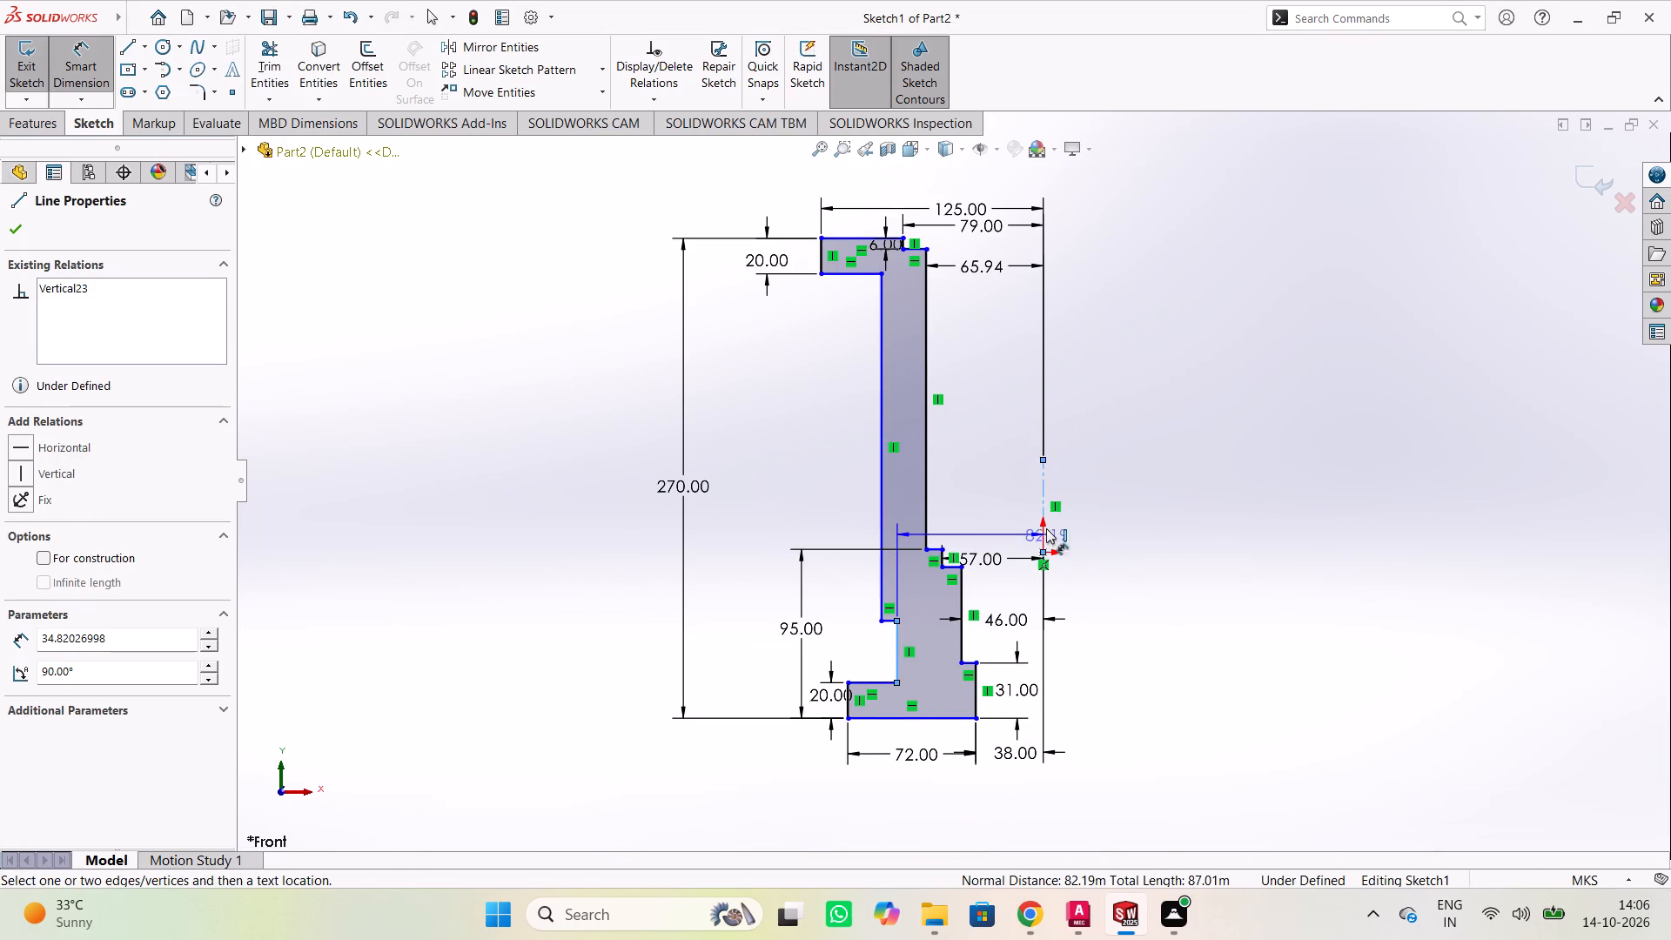
left_click(1044, 476)
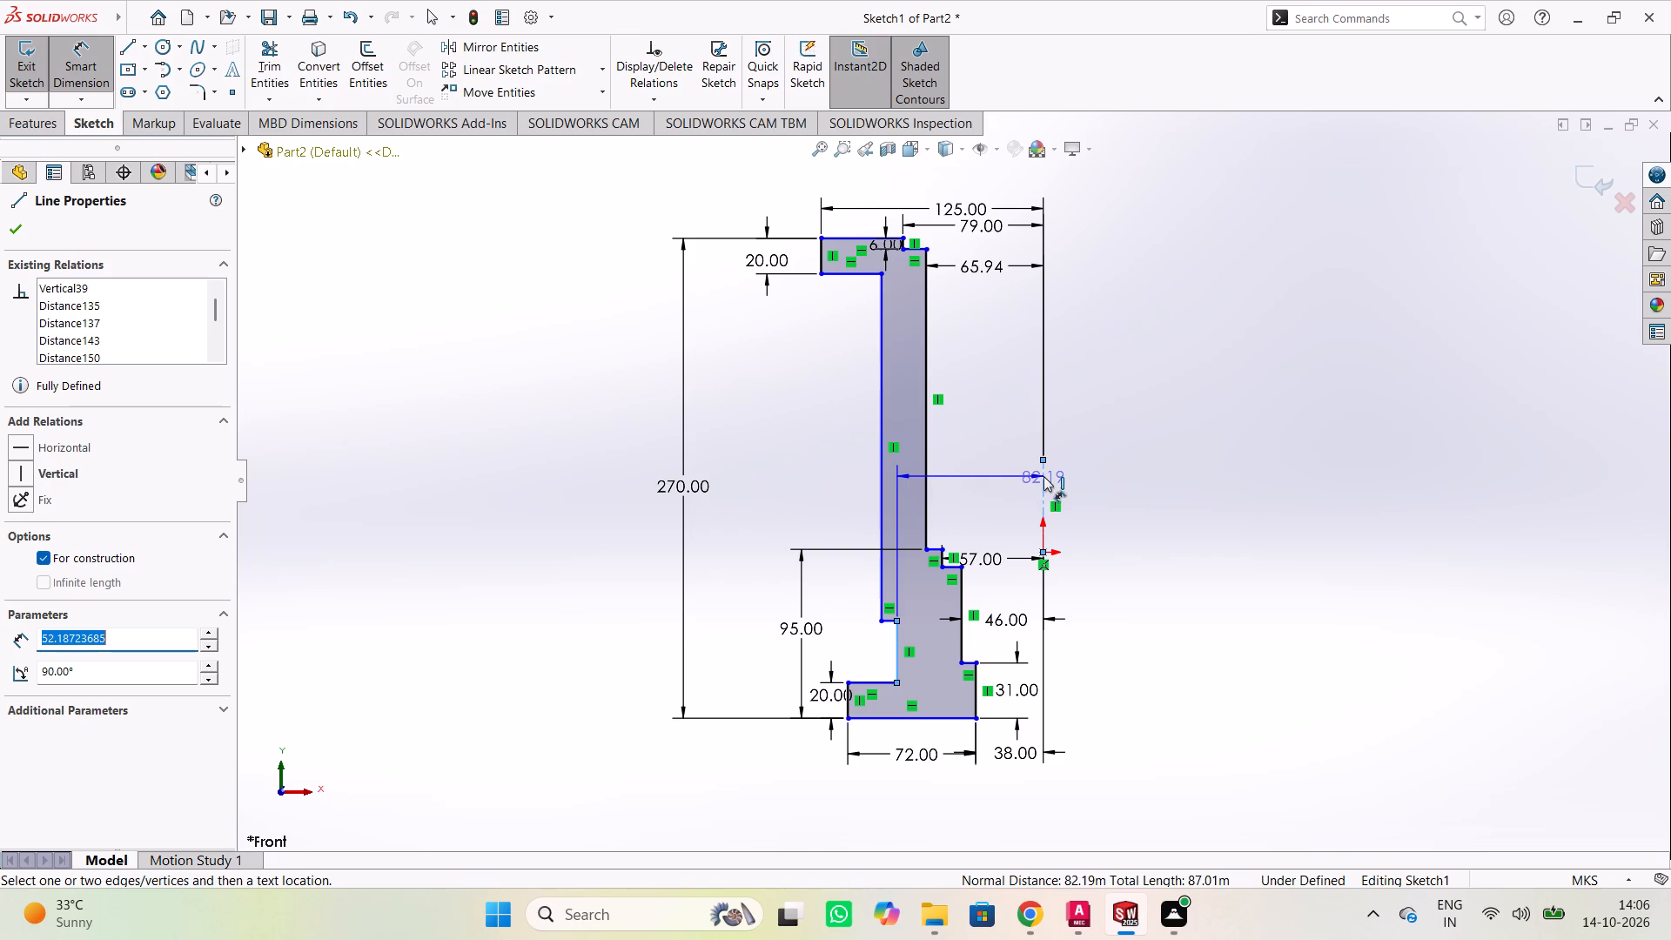
left_click(996, 475)
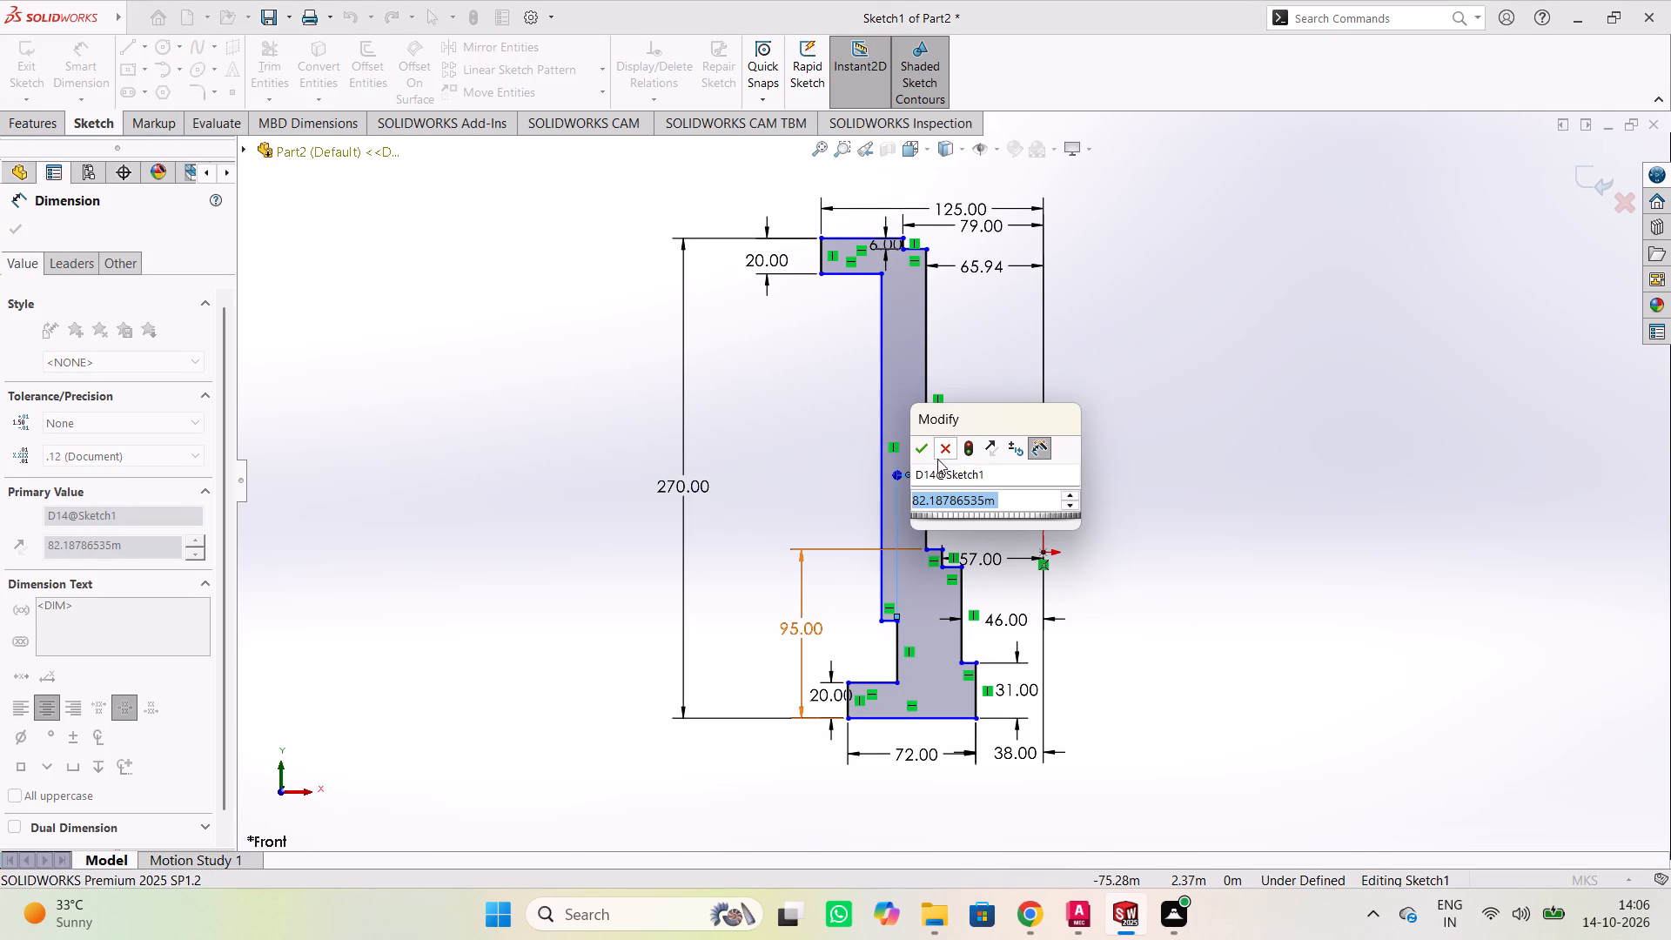
left_click(916, 451)
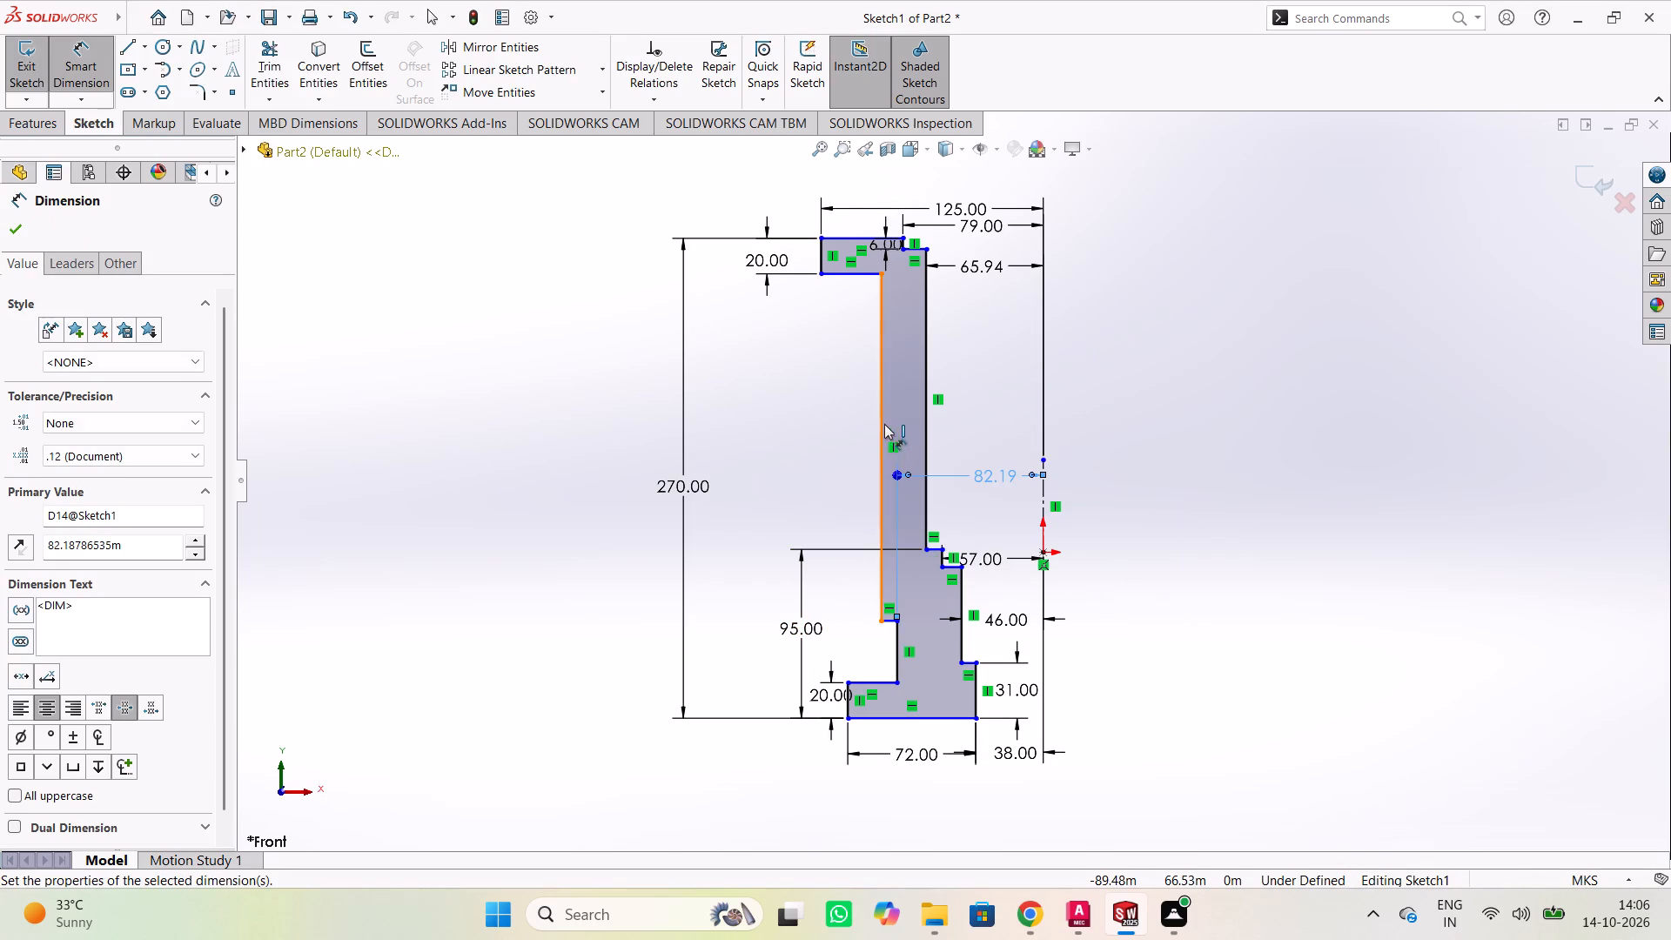
Dimension the horizontal distance from the long outer vertical edge of the profile to the centerline, keeping its current value.
left_click(881, 420)
left_click(1006, 379)
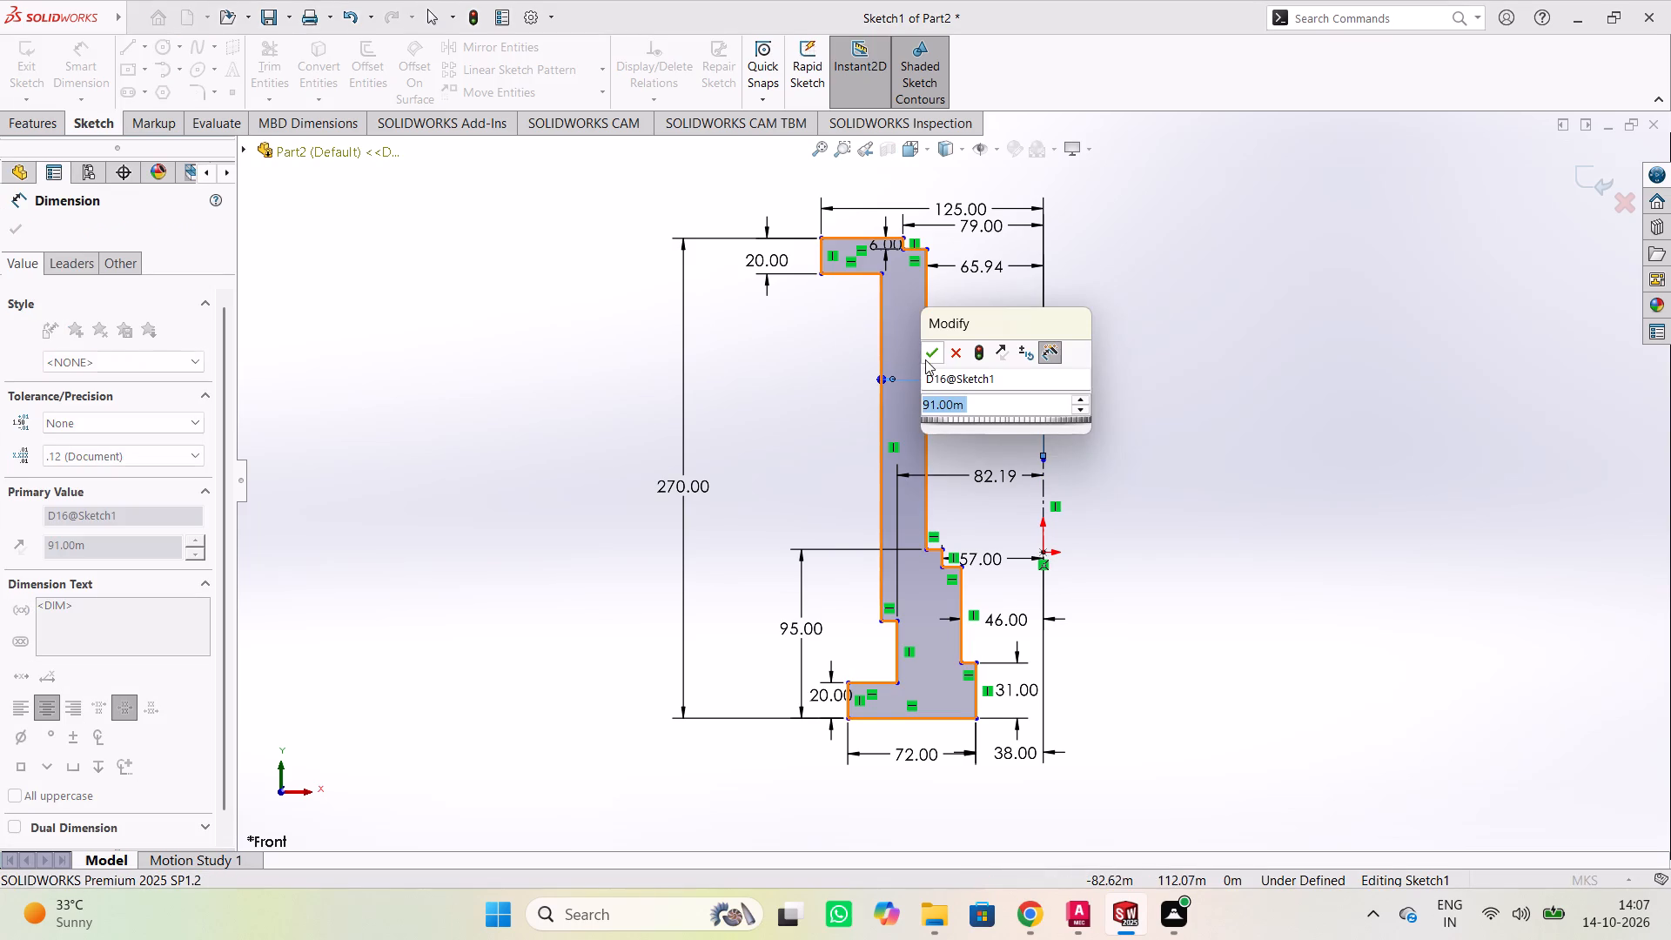
left_click(927, 356)
left_click(792, 355)
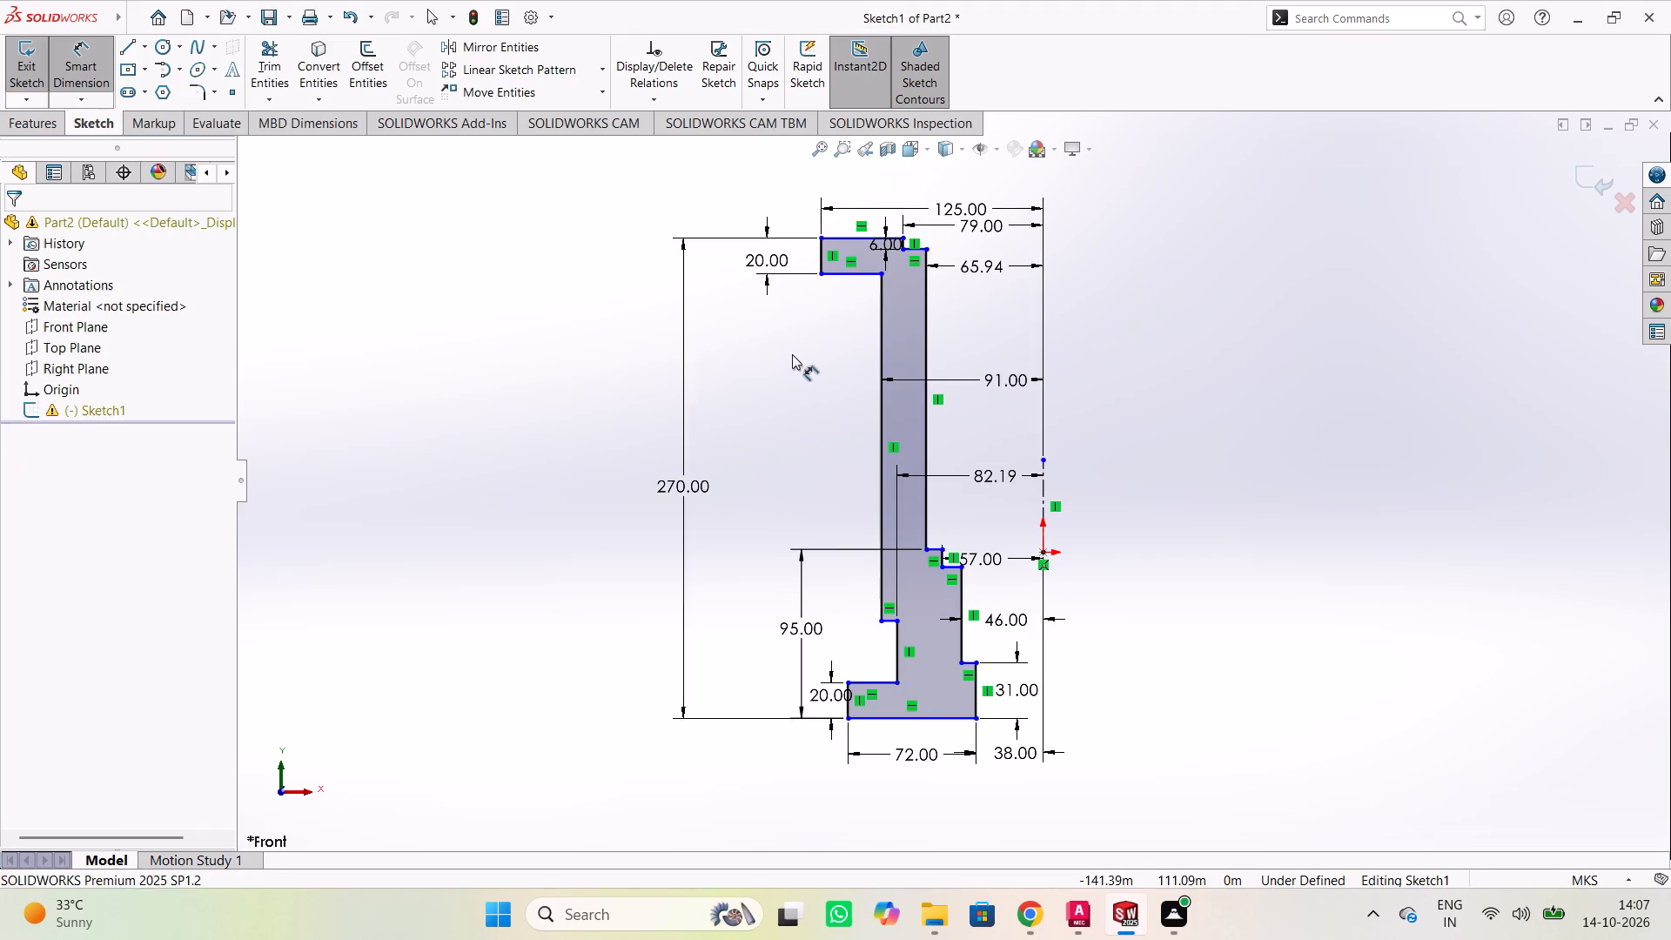
Dimension the vertical distance between the bottom flange's top edge and the short outer step edge above it, keeping its current value.
left_click(876, 679)
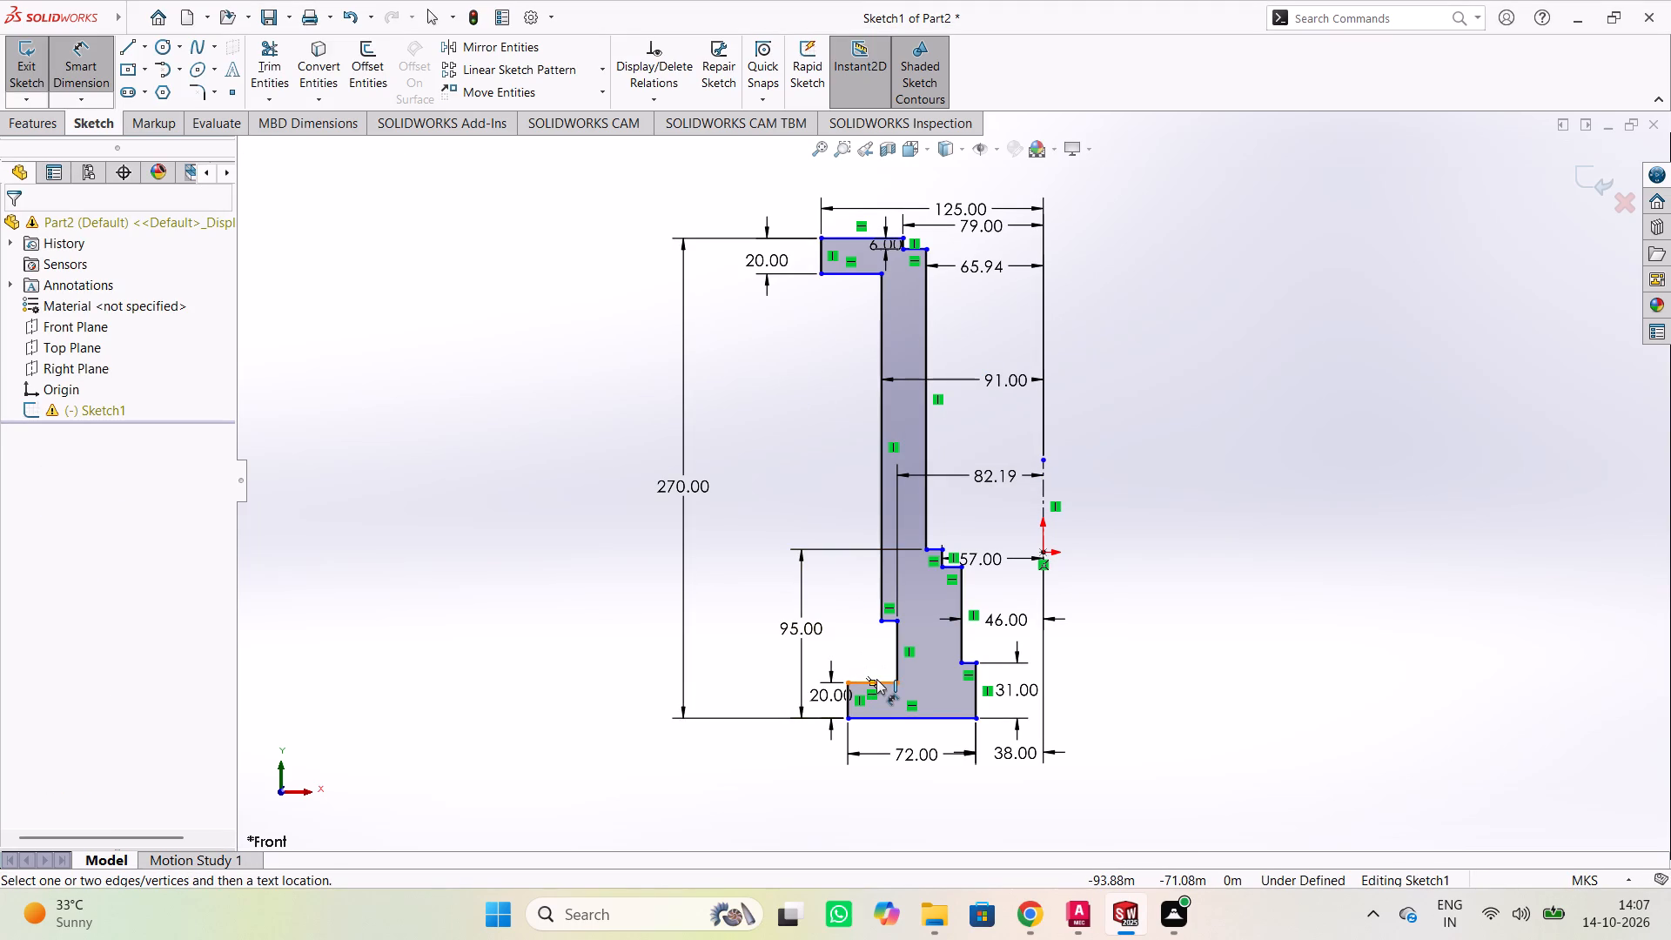
left_click(889, 620)
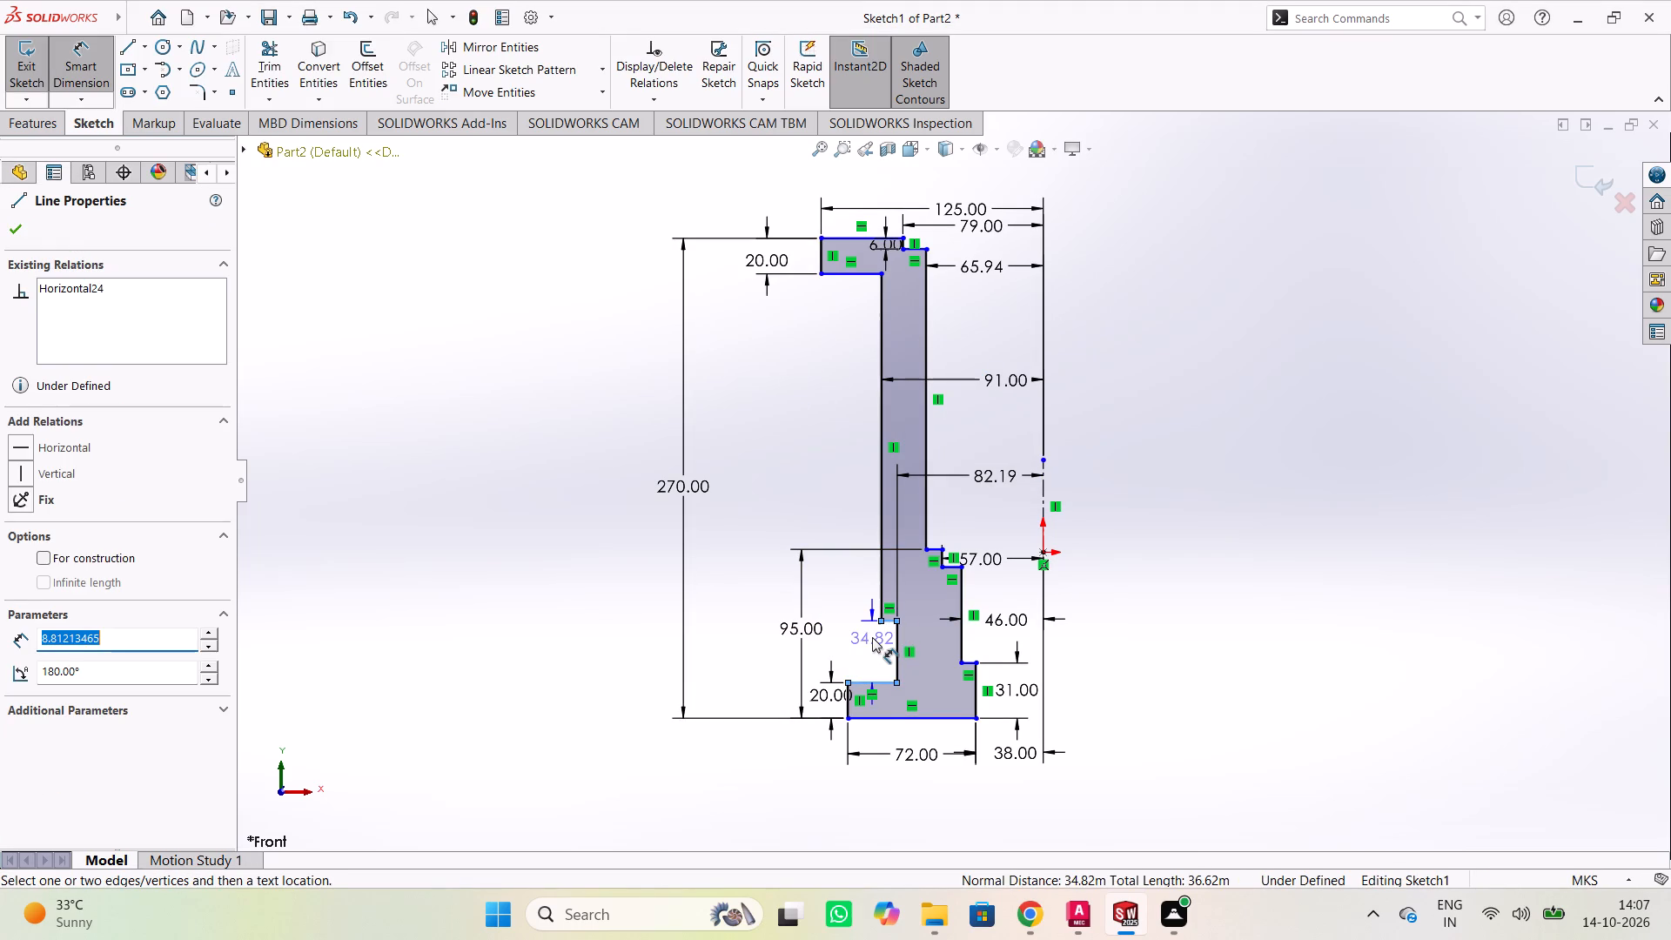
left_click(872, 637)
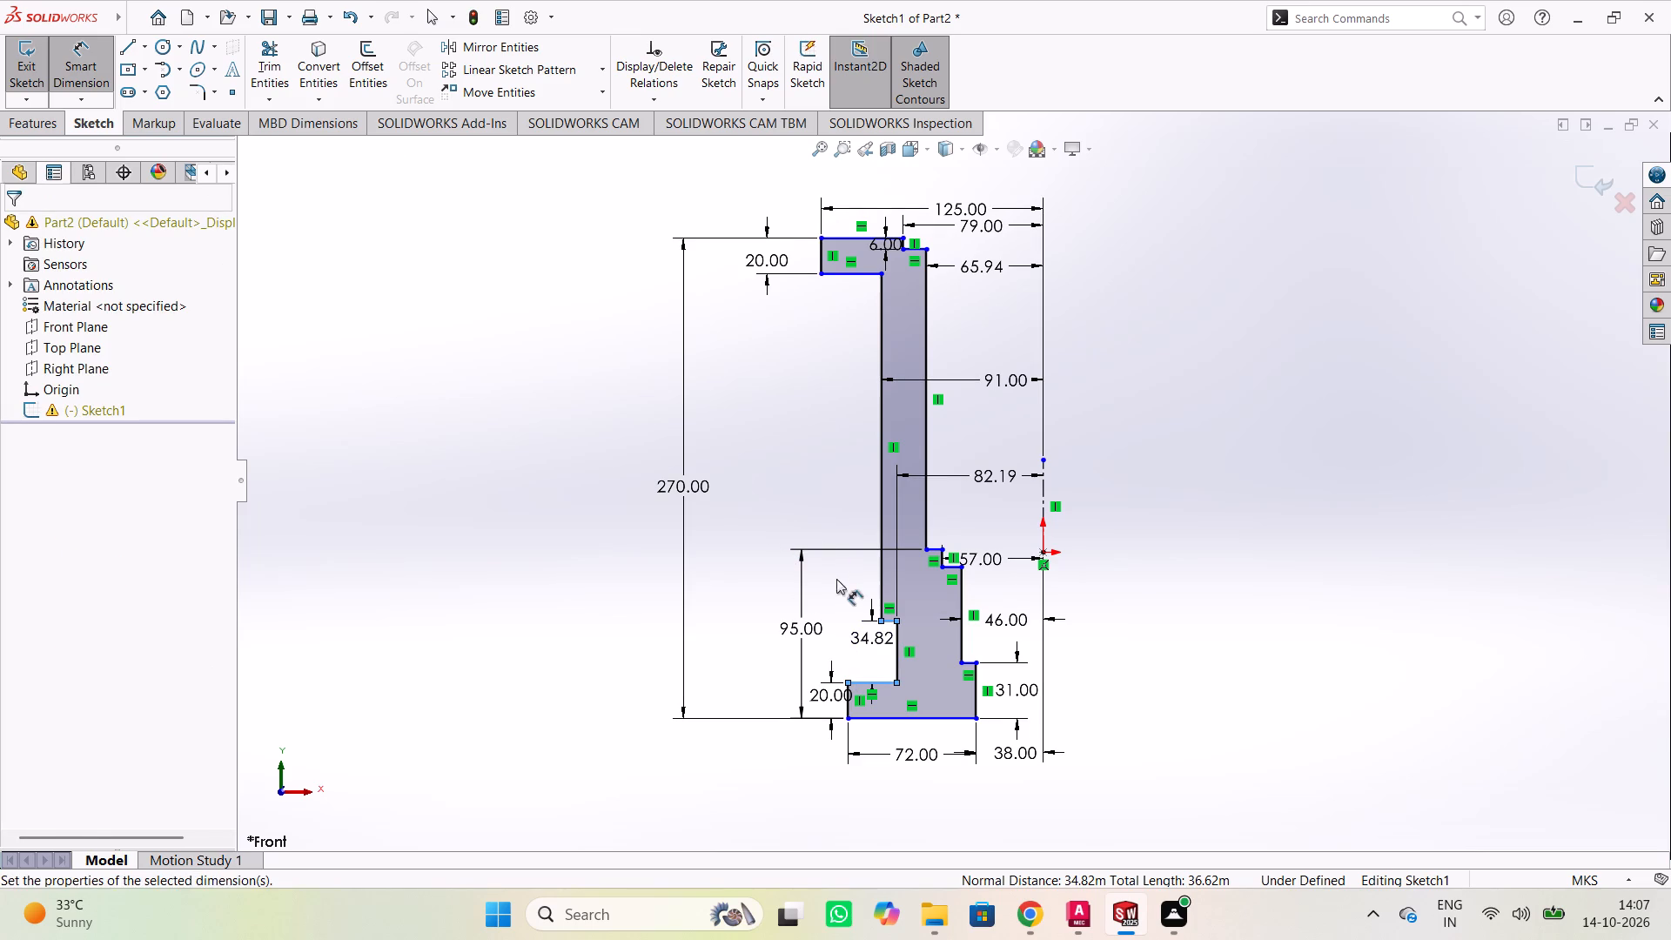
left_click(802, 617)
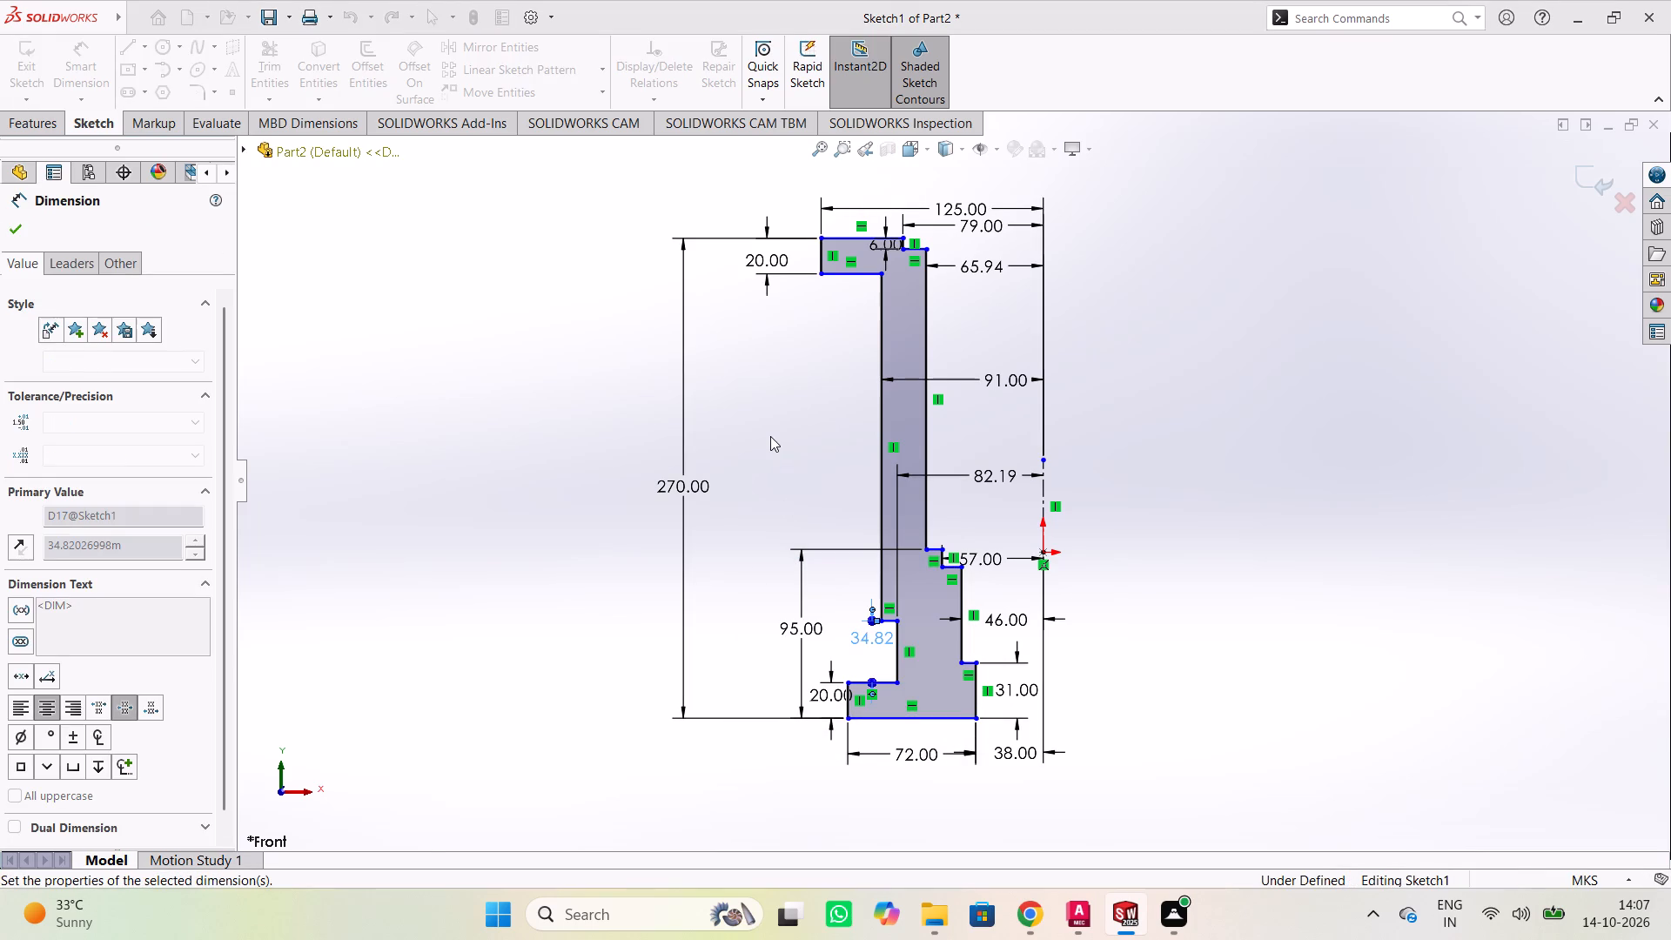
left_click(770, 436)
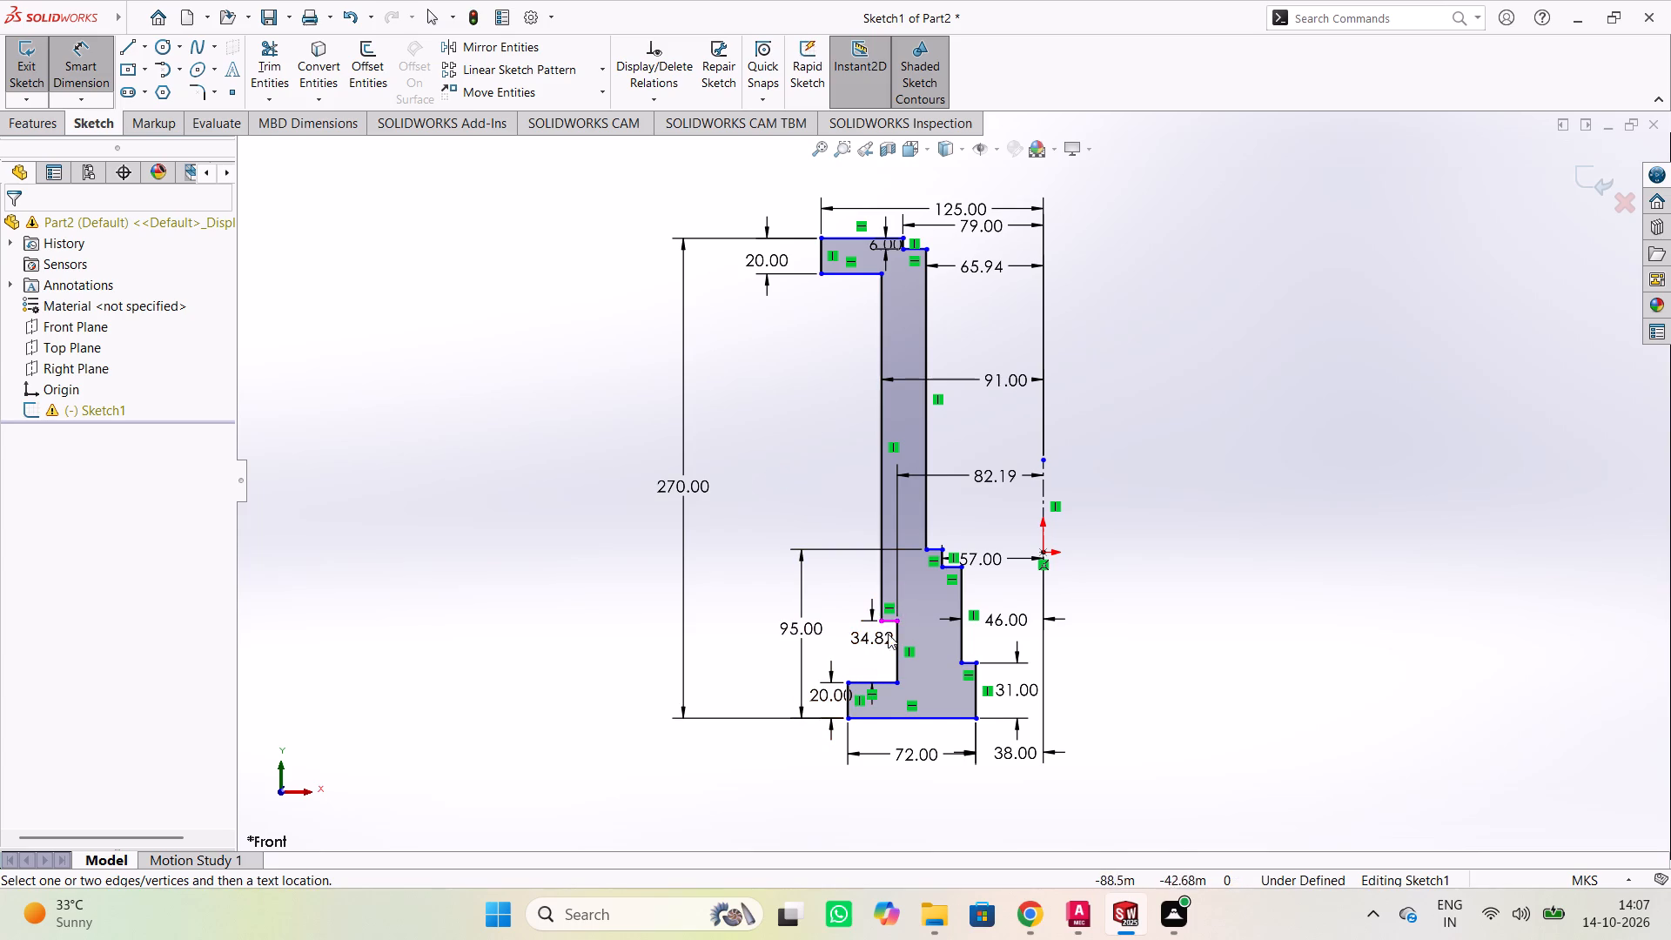
Dimension the vertical distance from the origin to the profile's bottom horizontal edge, keeping its current value.
scroll(877, 643, "down", 4)
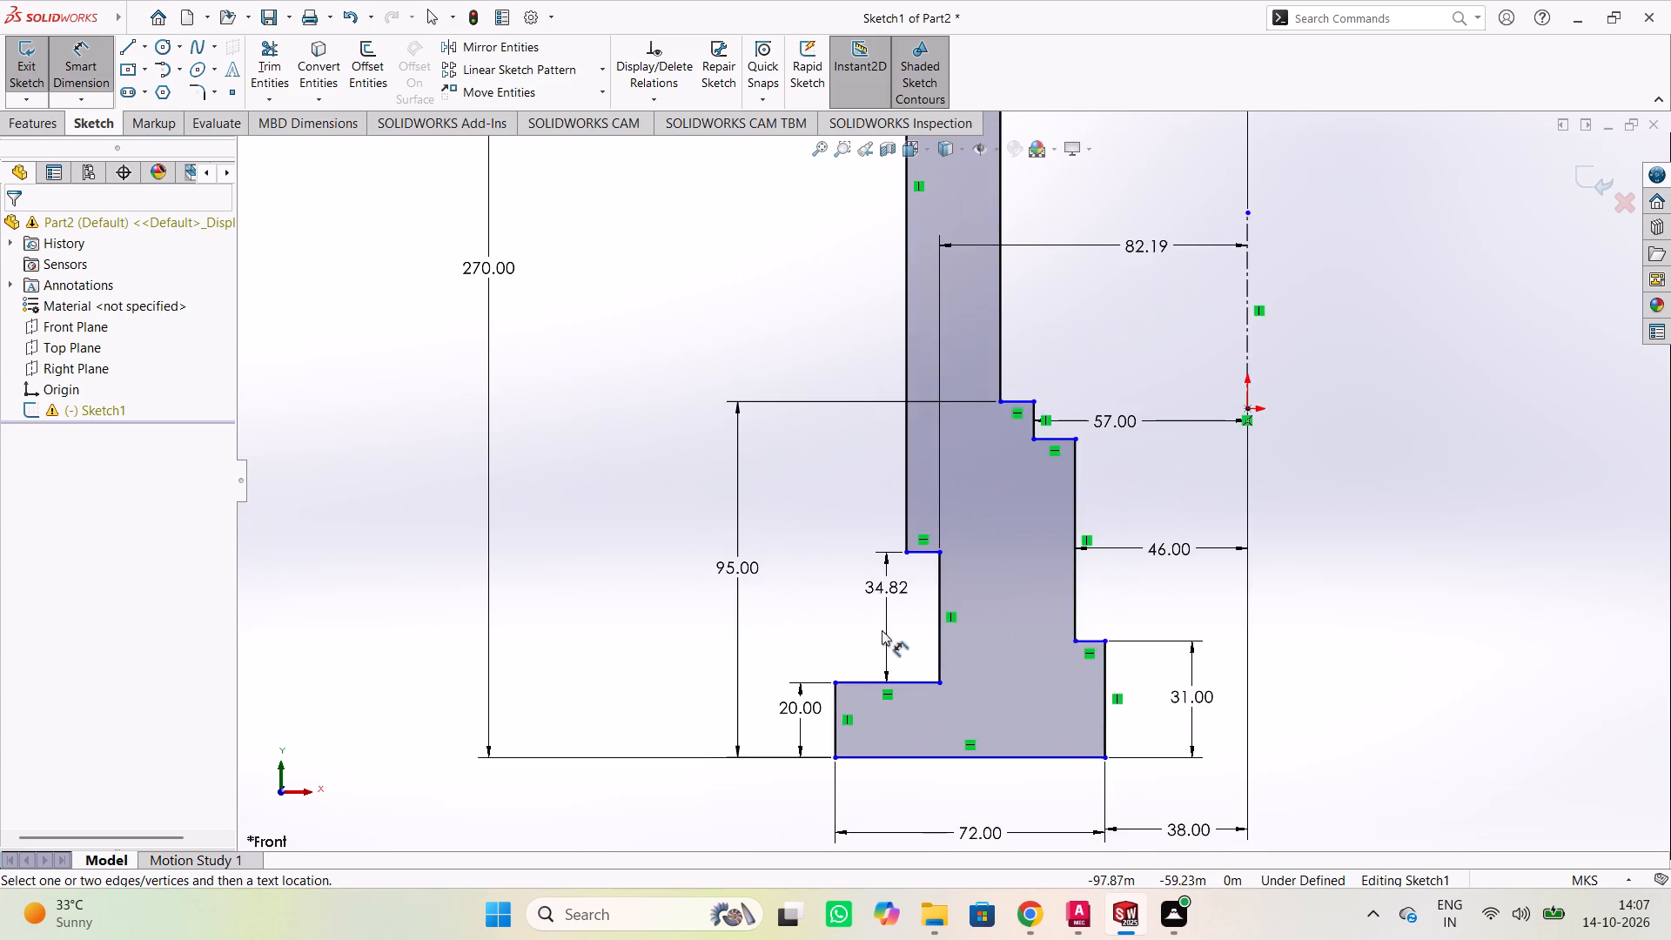
scroll(888, 622, "down", 2)
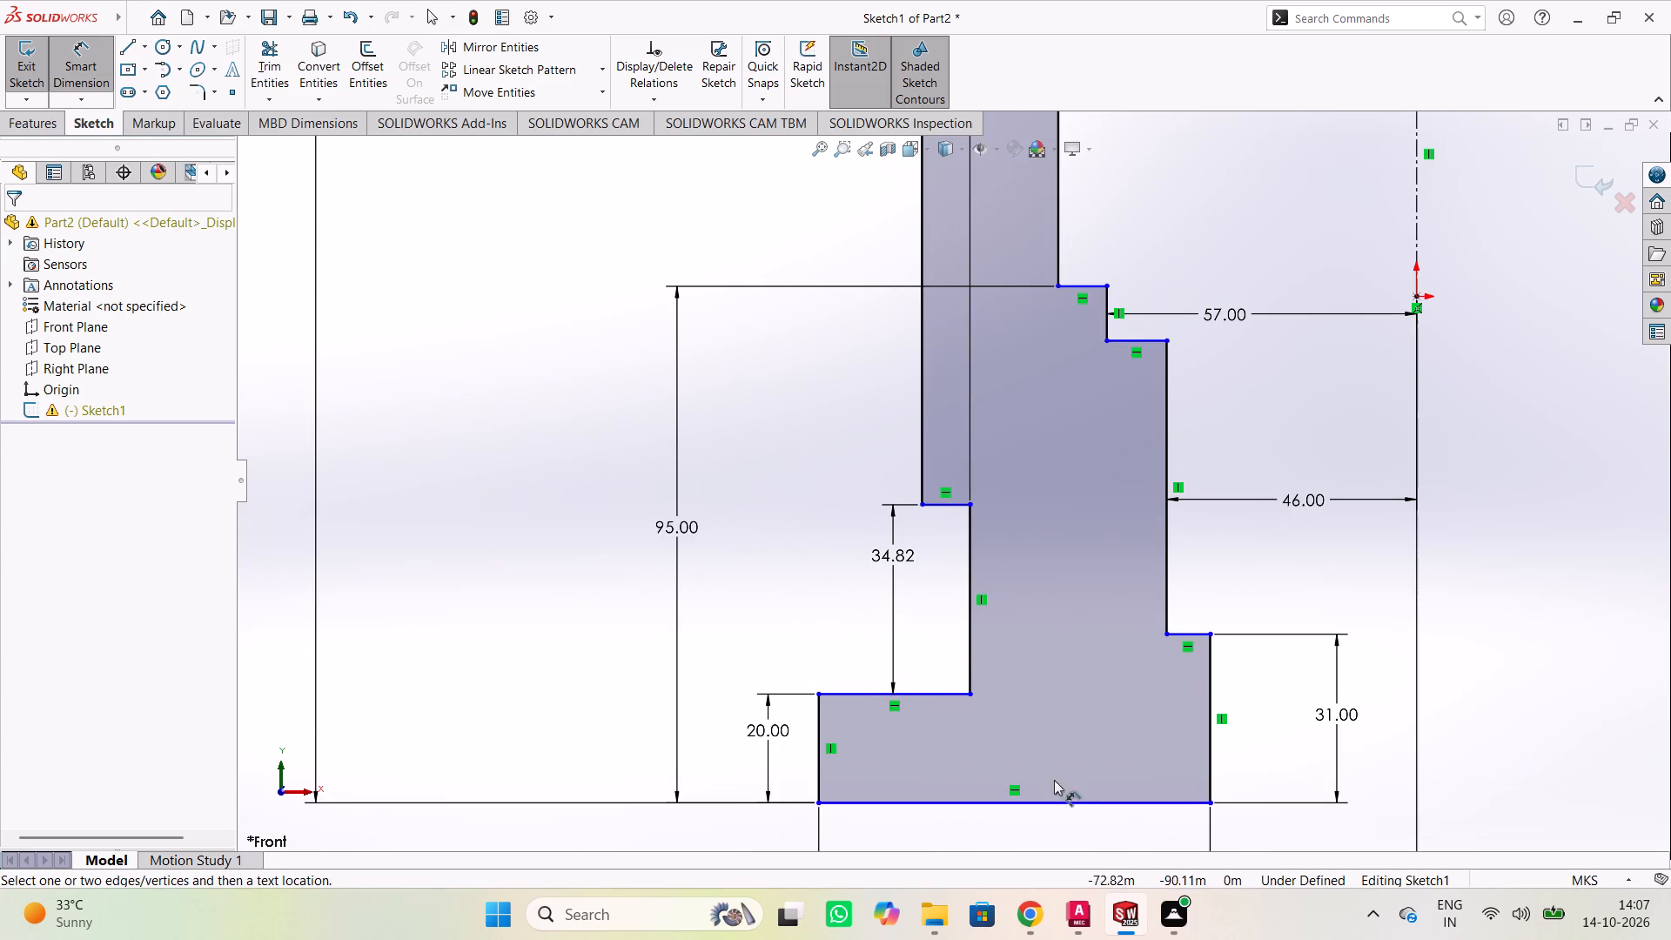
scroll(1501, 389, "up", 3)
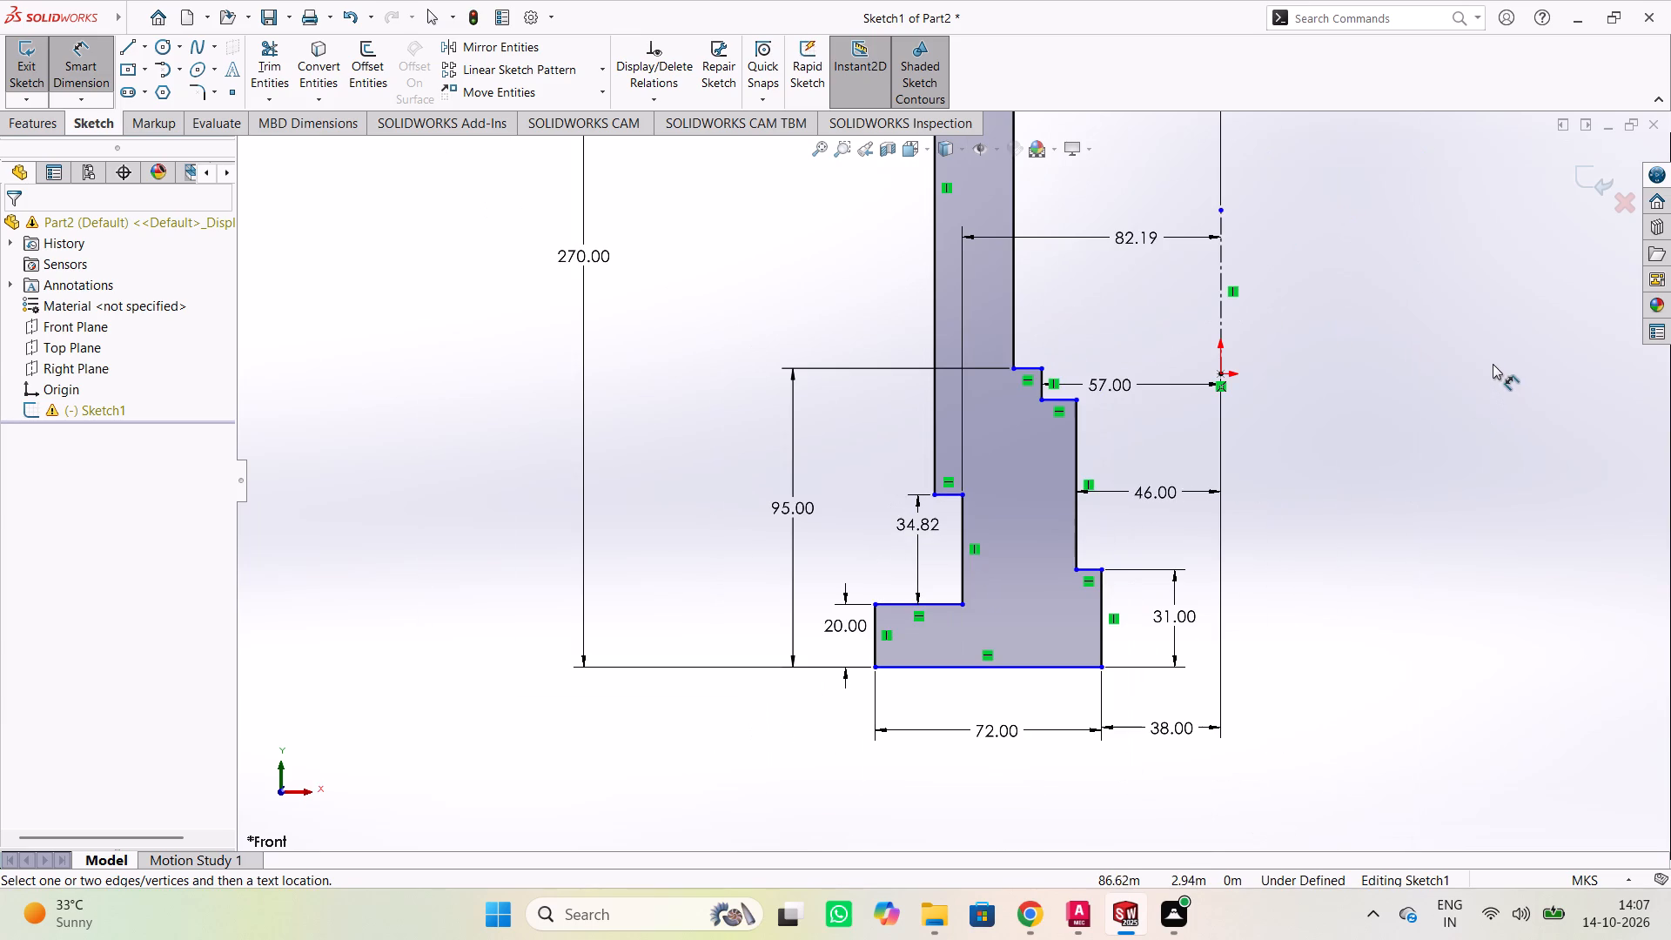
left_click(1224, 376)
left_click_drag(1066, 668, 1088, 652)
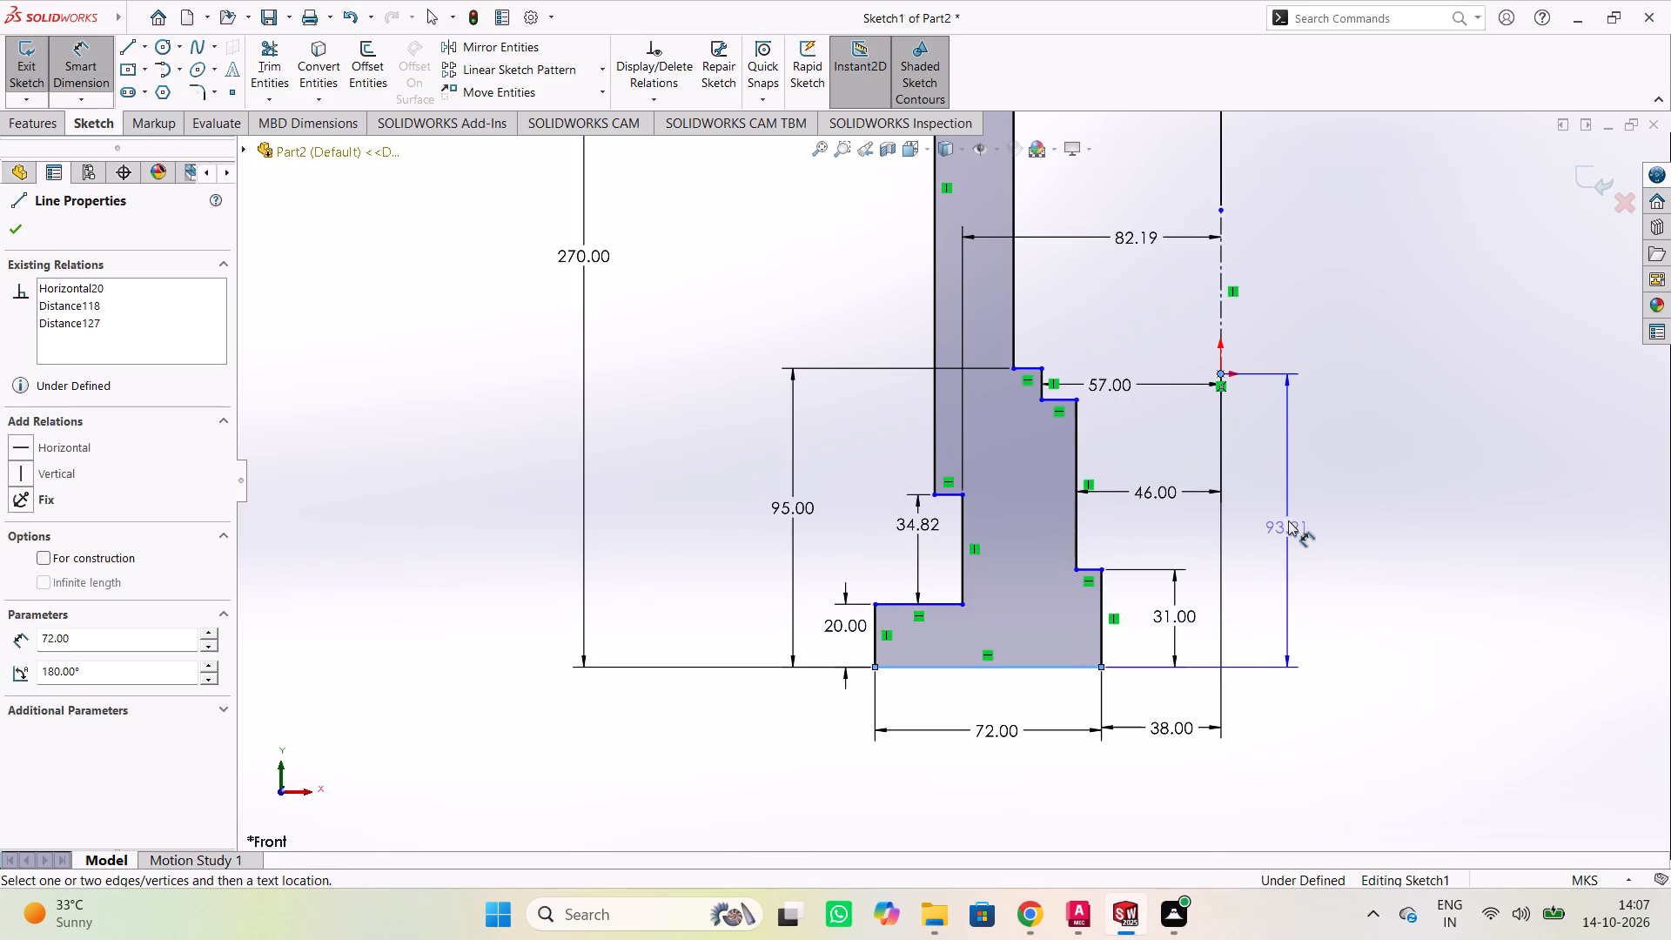
left_click(1274, 523)
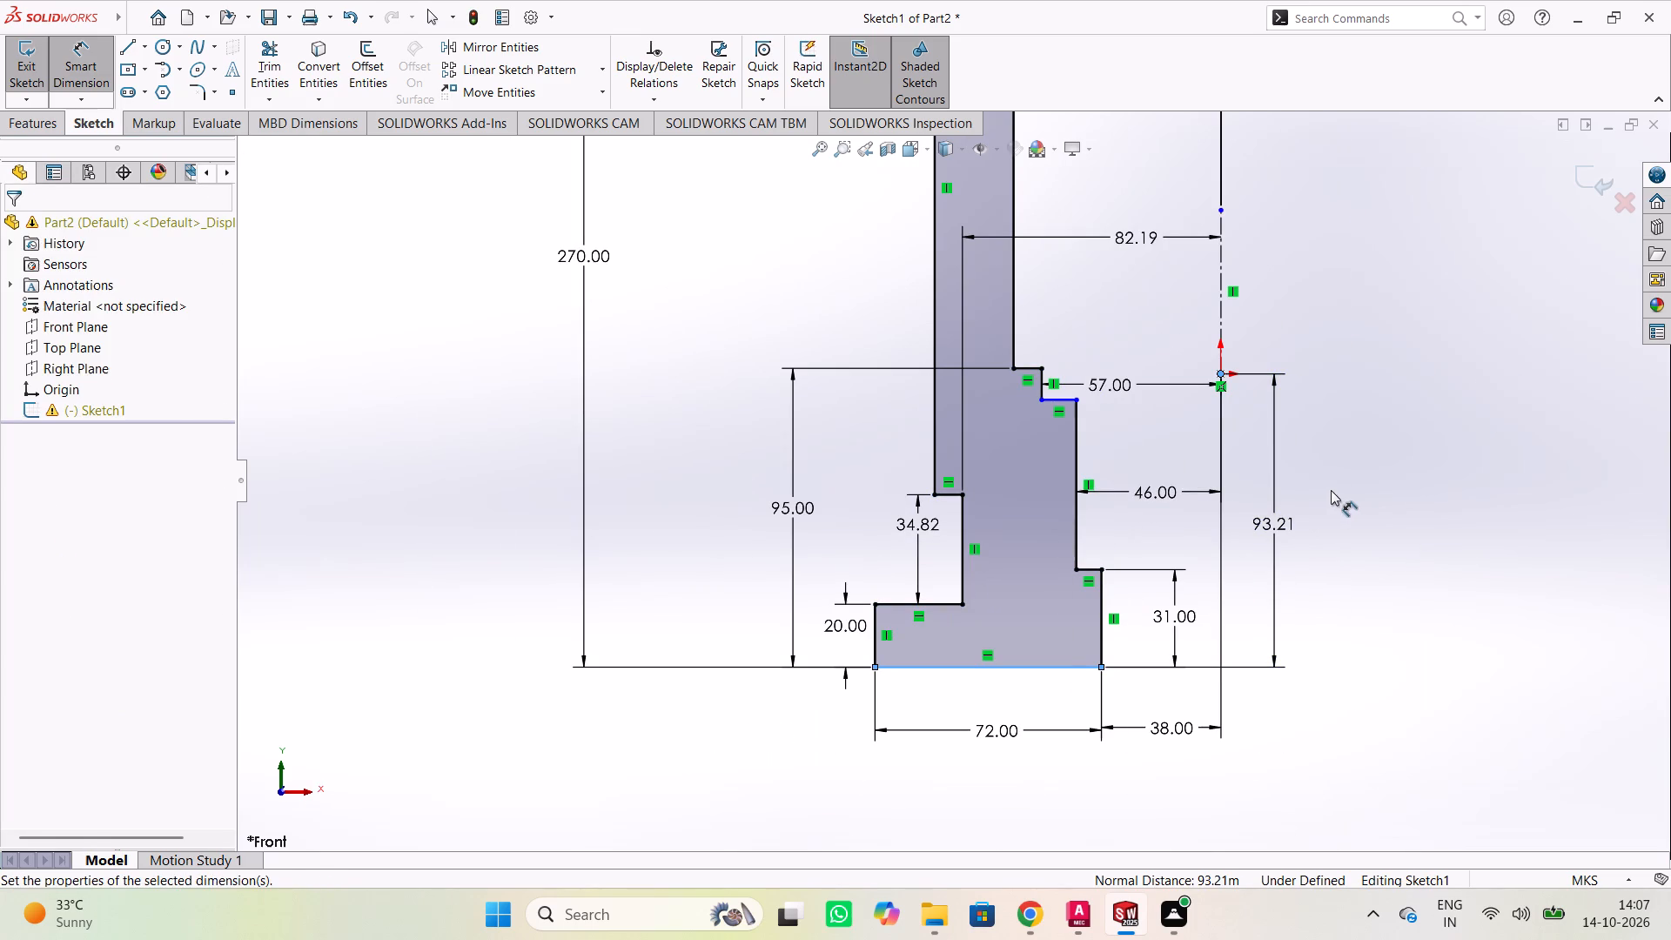
left_click(1326, 481)
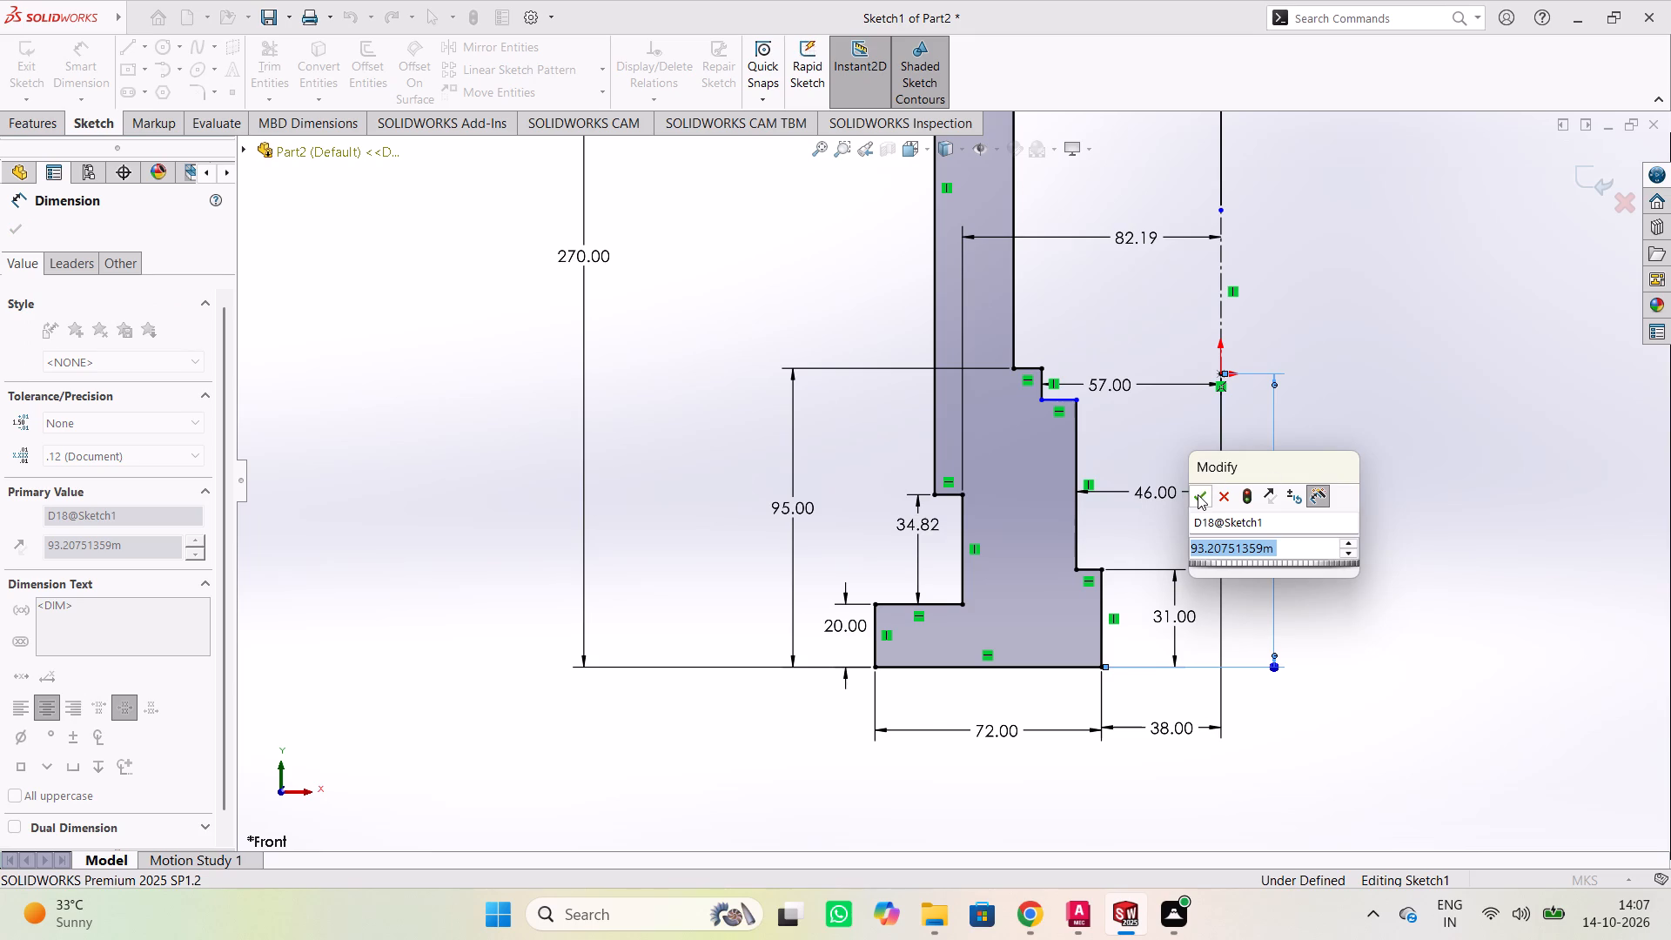
left_click(1198, 494)
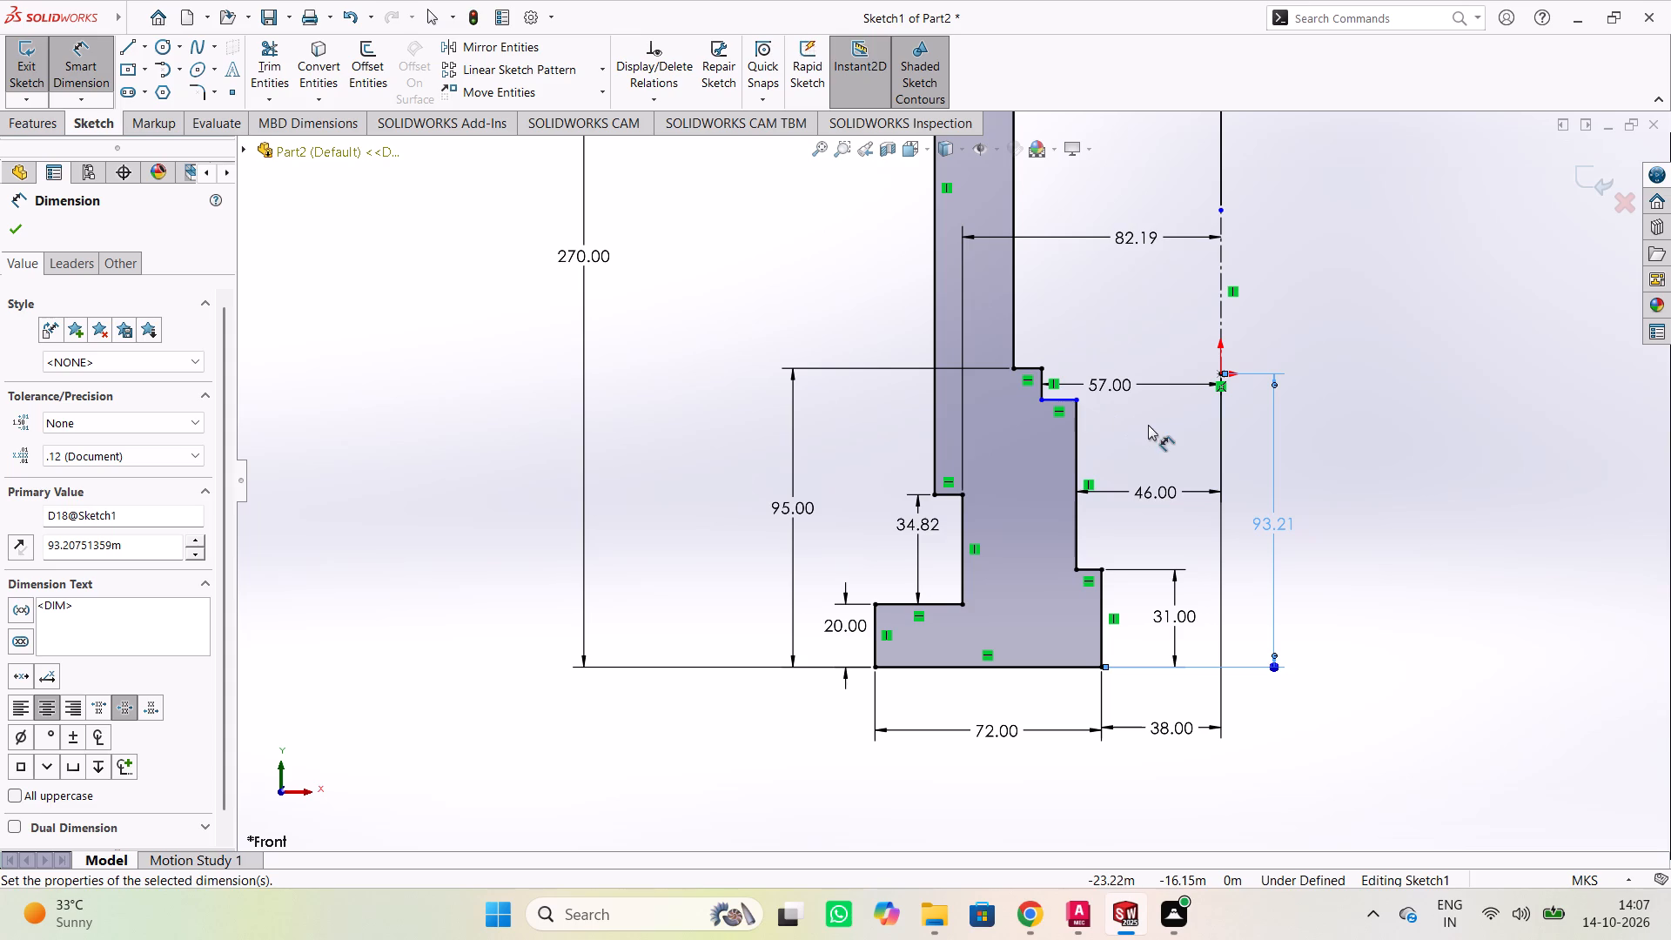
Dimension the vertical distance between the two horizontal edges of the upper inner step, keeping its current value, and finish dimensioning.
left_click(1061, 395)
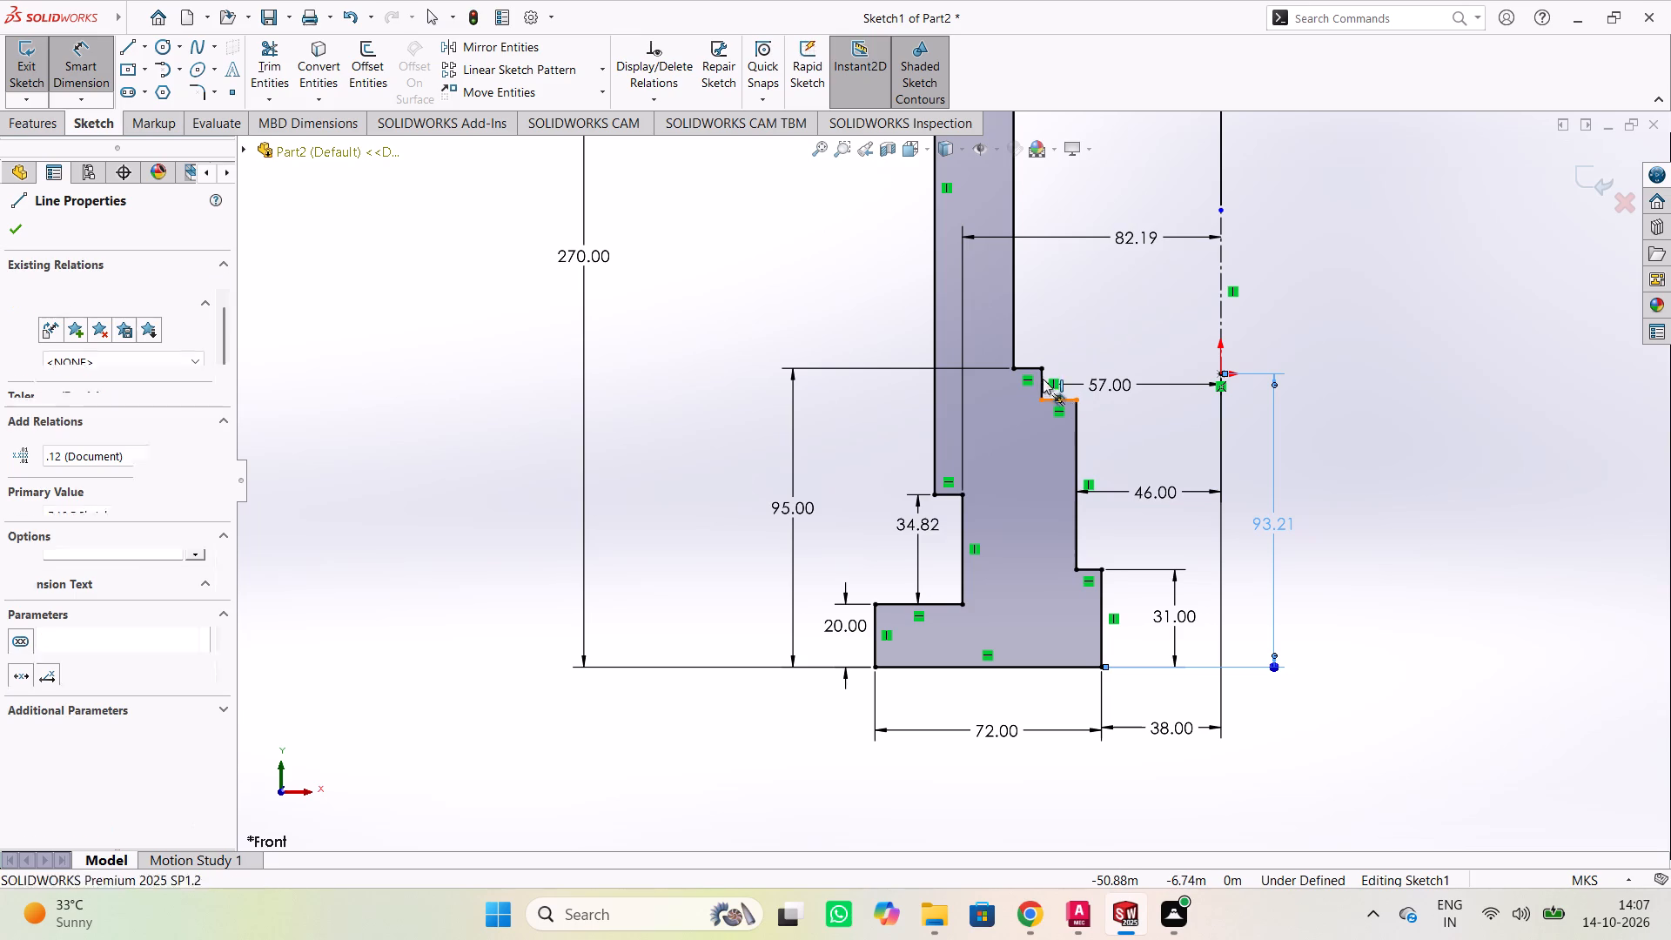
left_click(1032, 368)
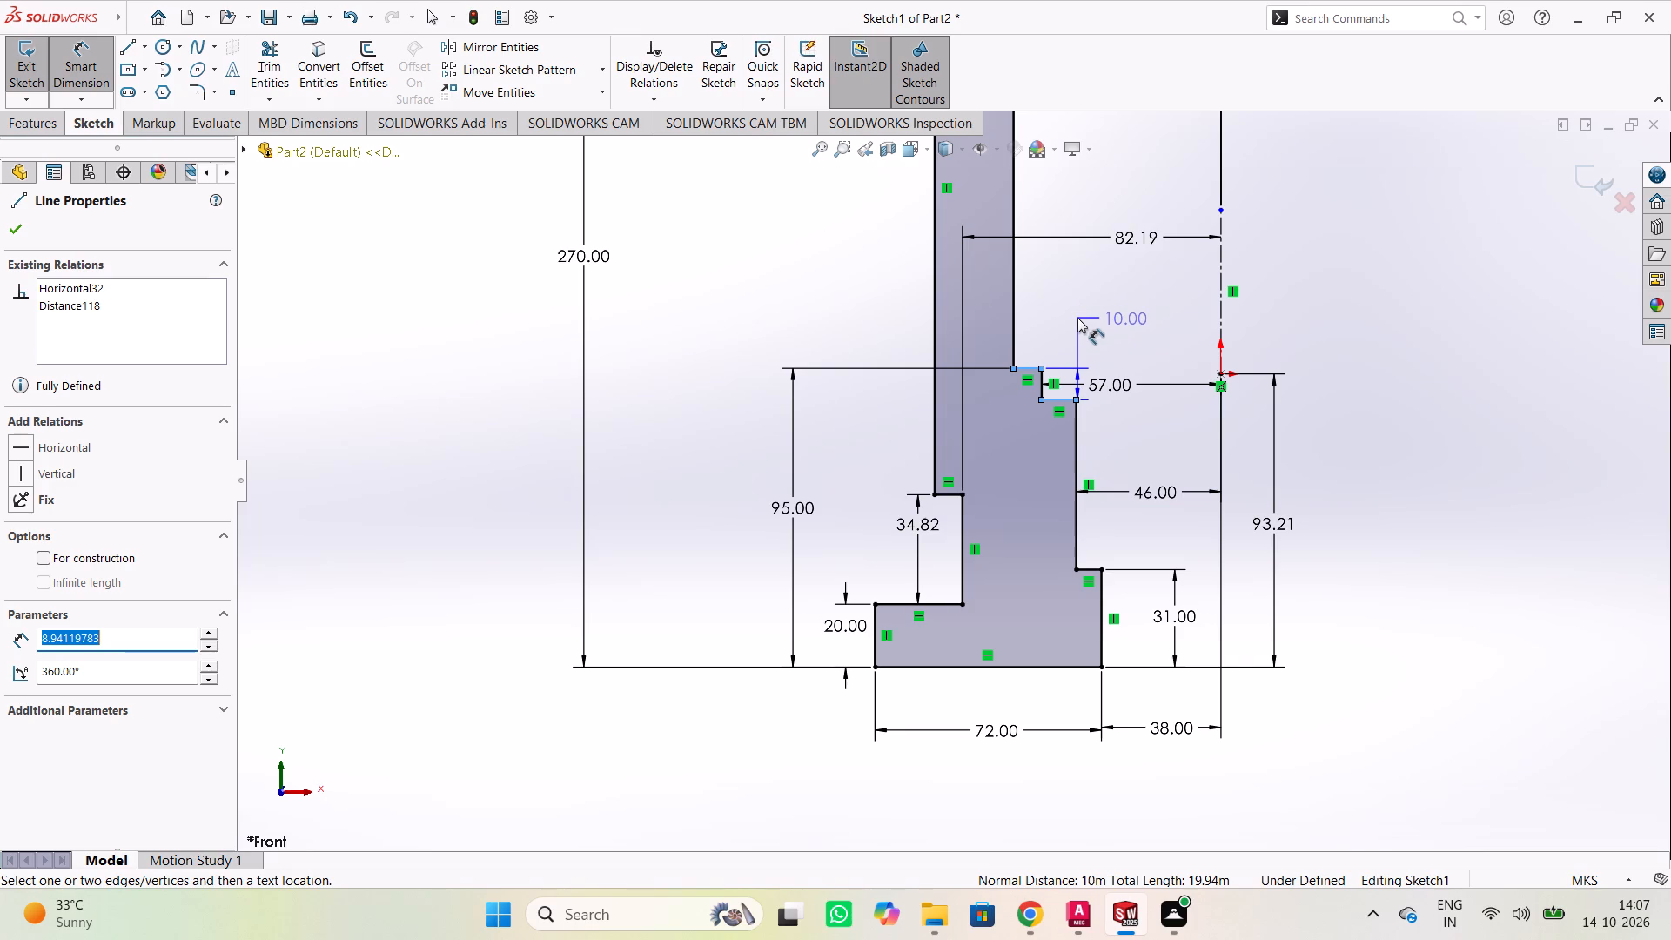
left_click(1064, 305)
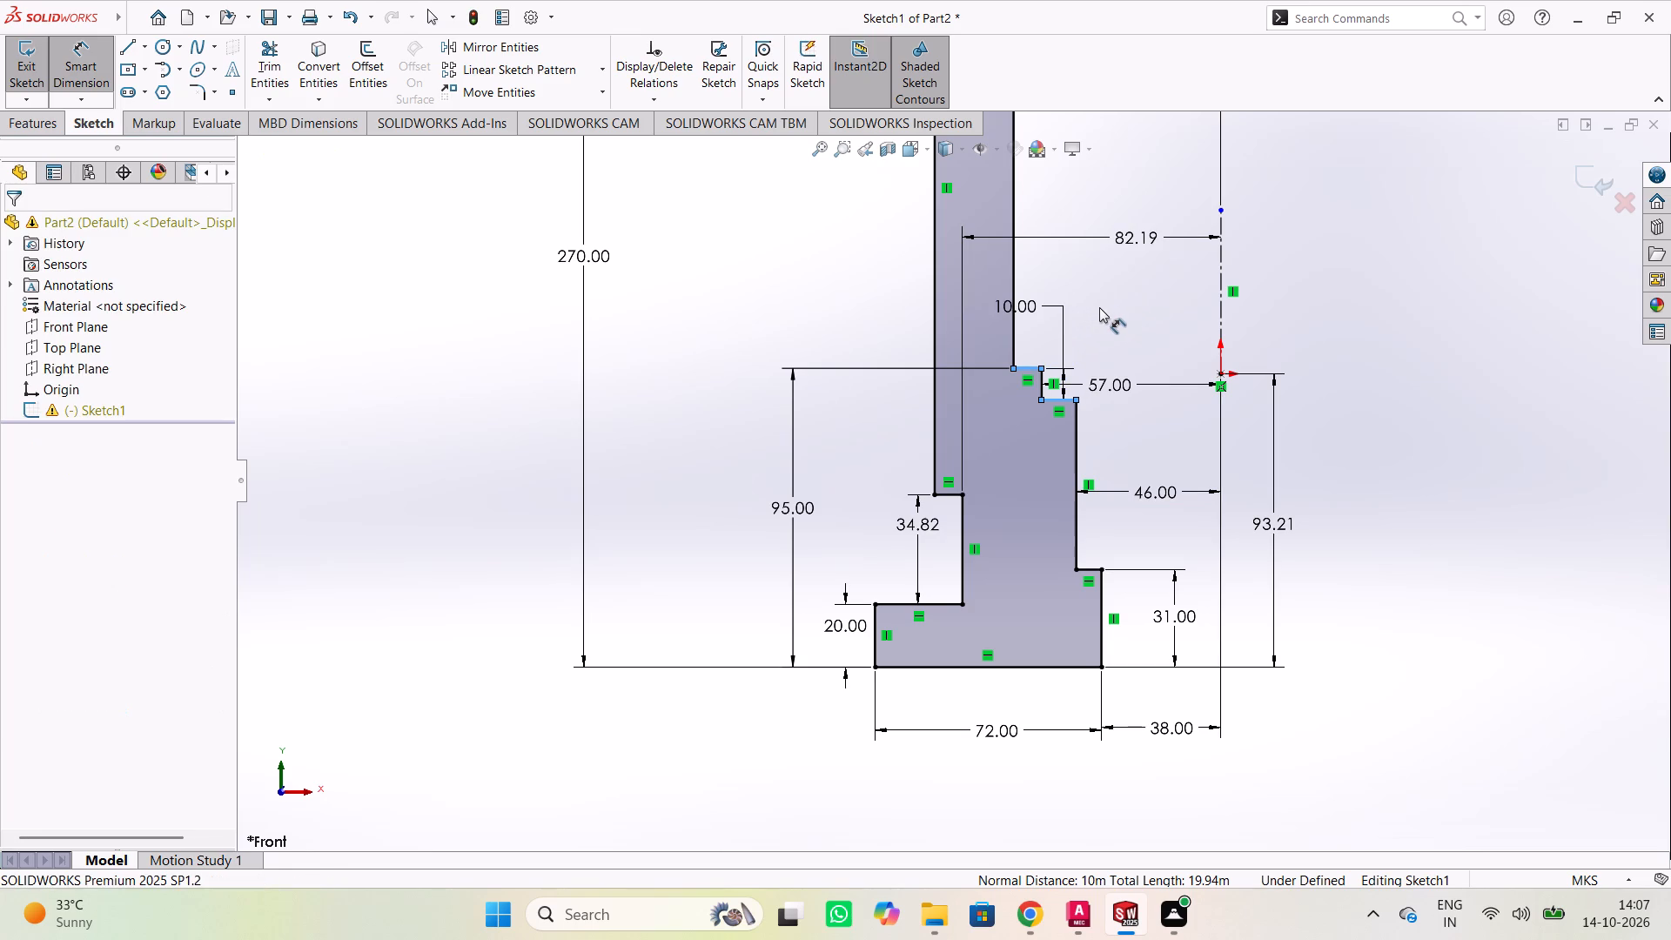
left_click(1084, 319)
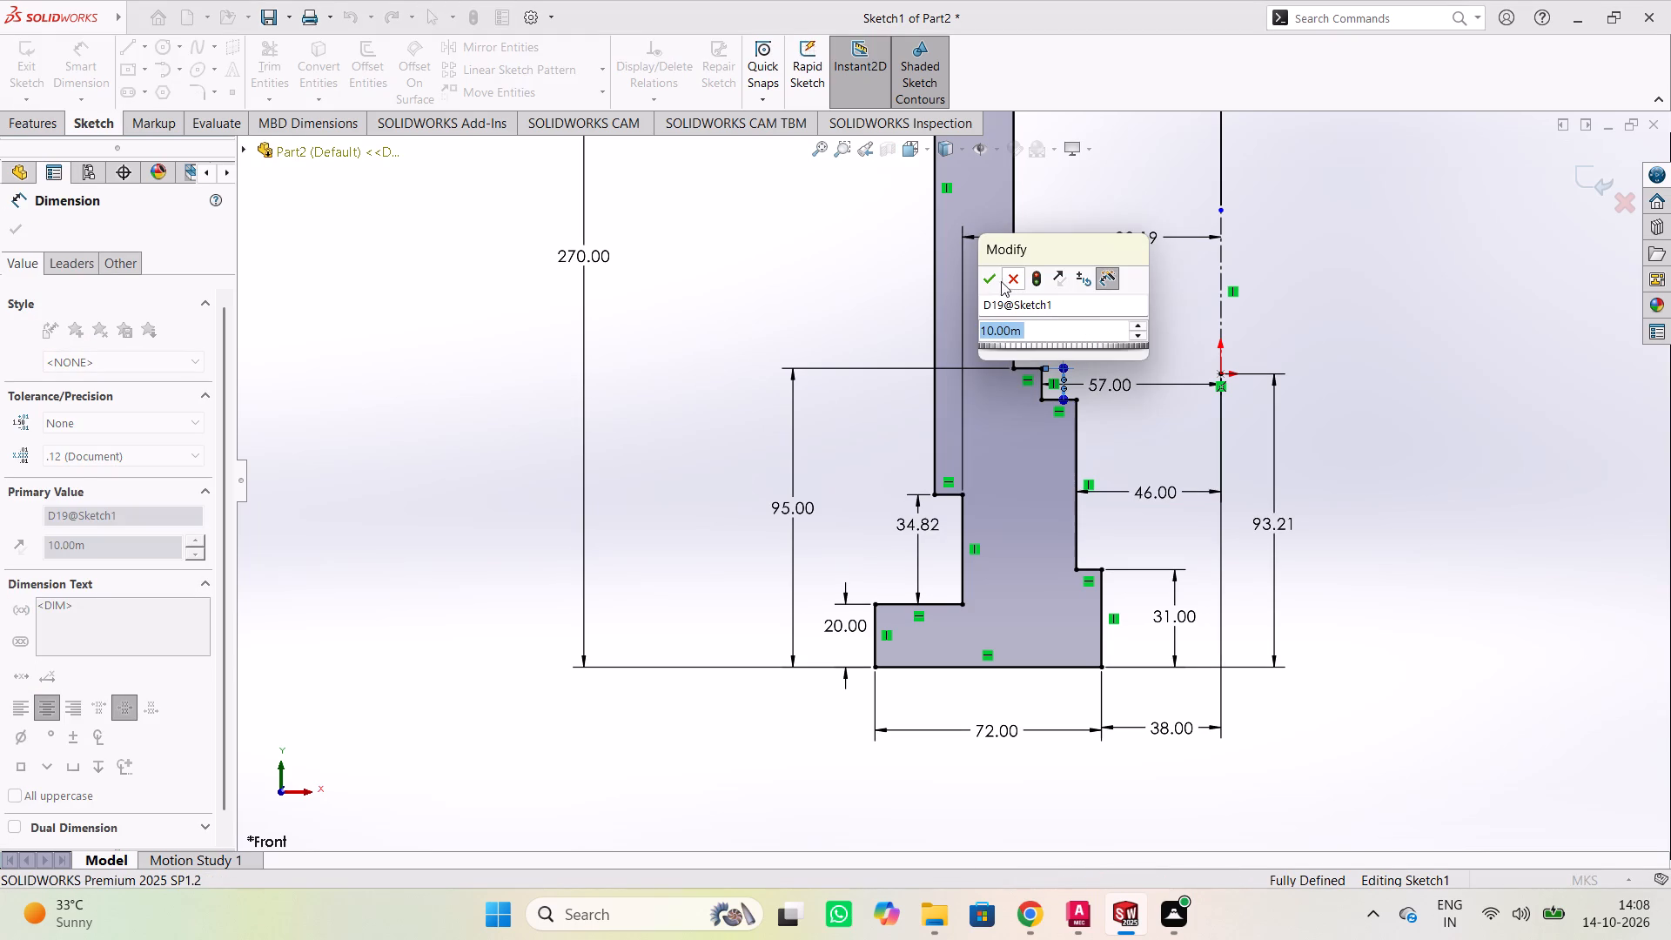
left_click(991, 281)
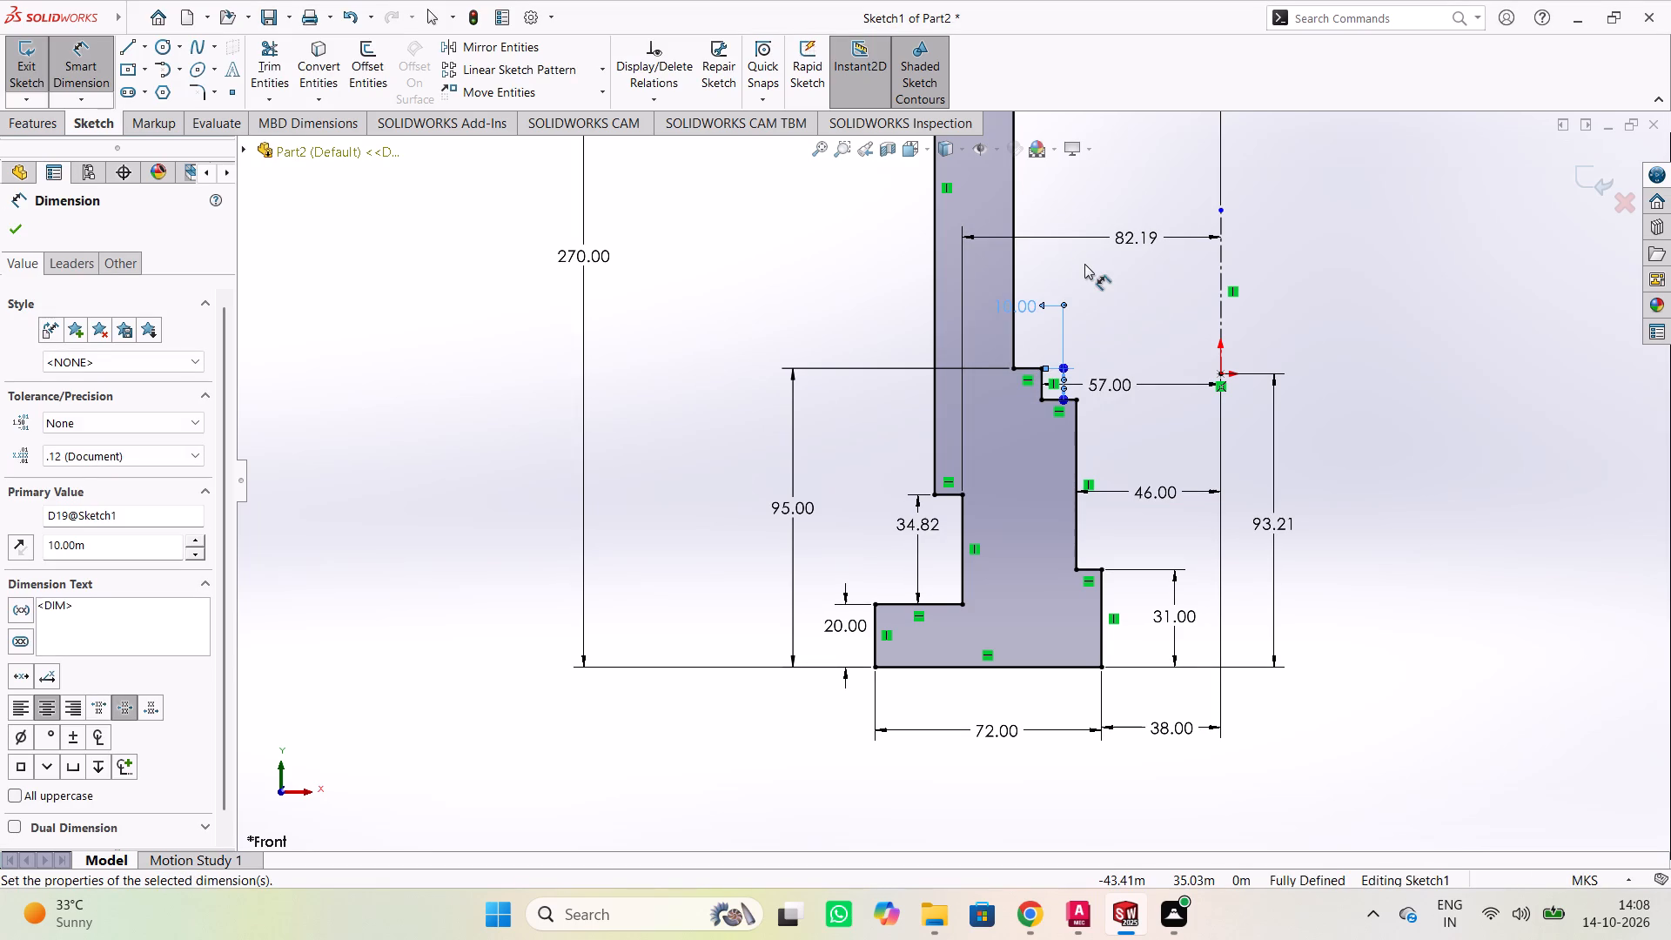
scroll(882, 247, "down", 2)
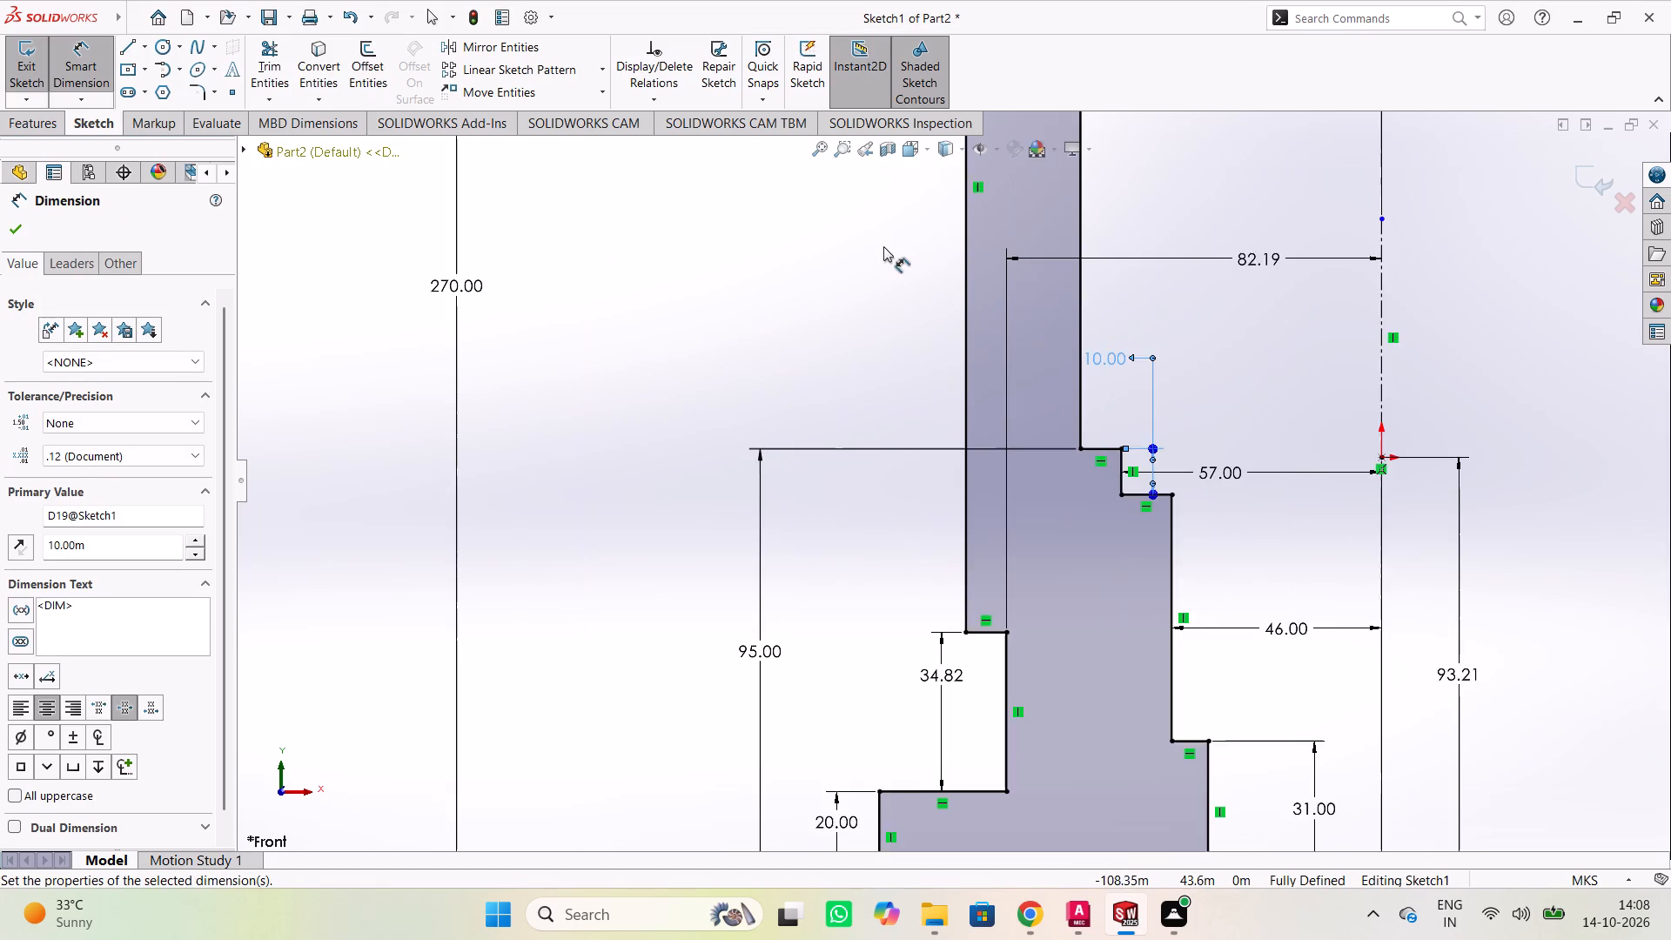
scroll(889, 245, "up", 7)
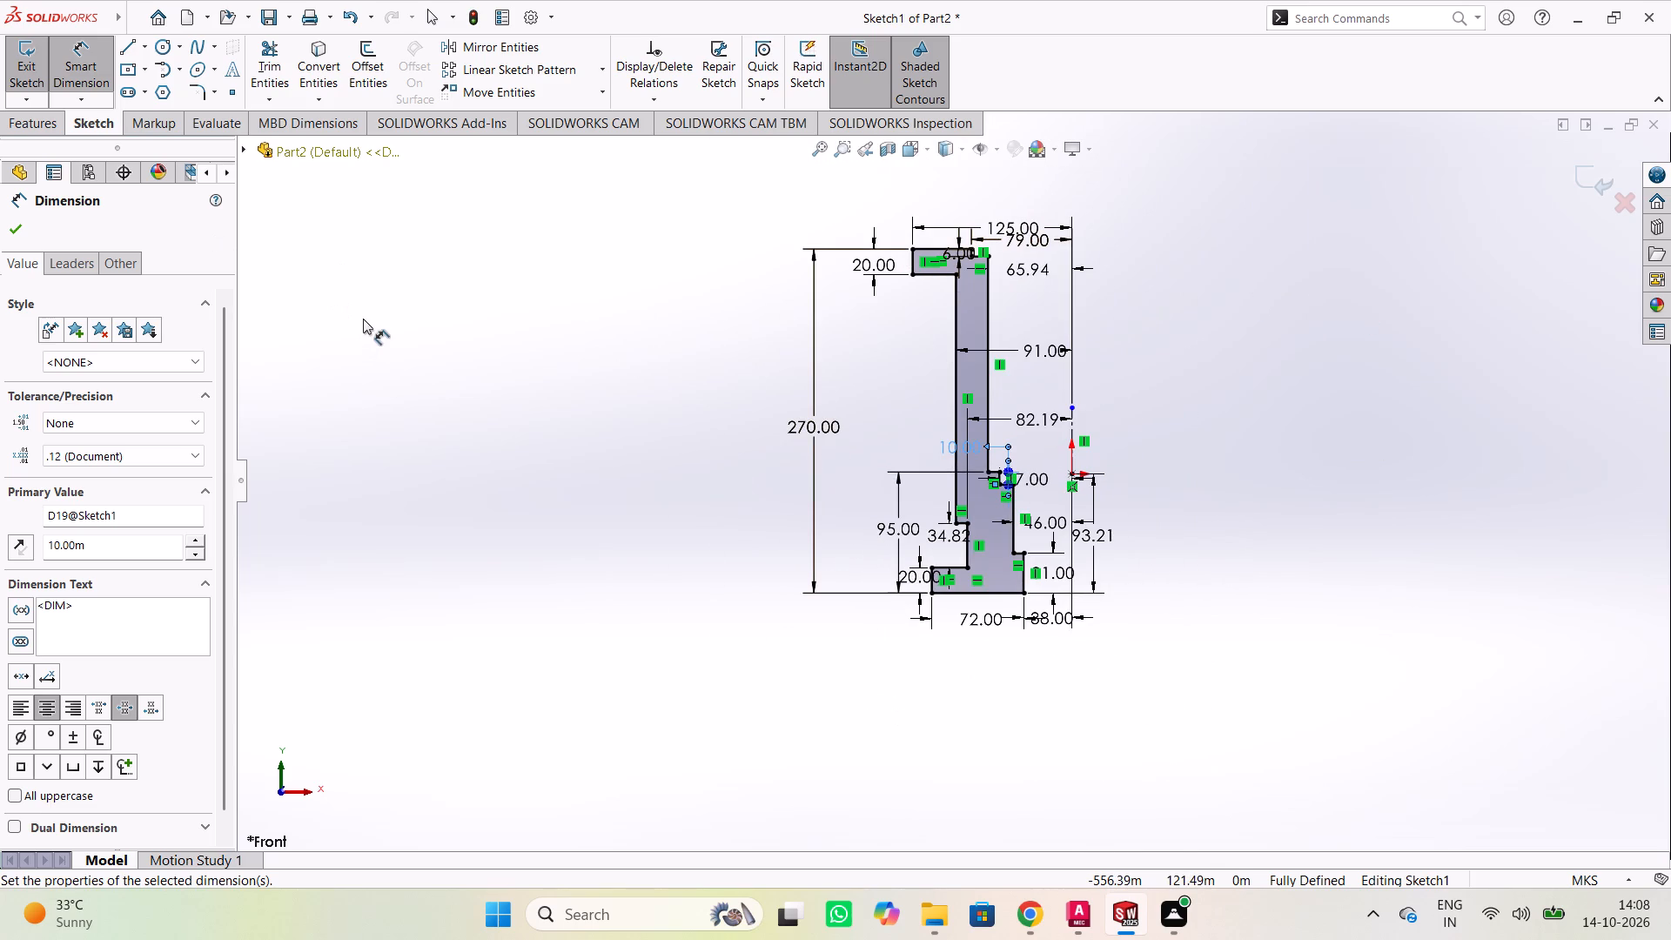
key("Escape")
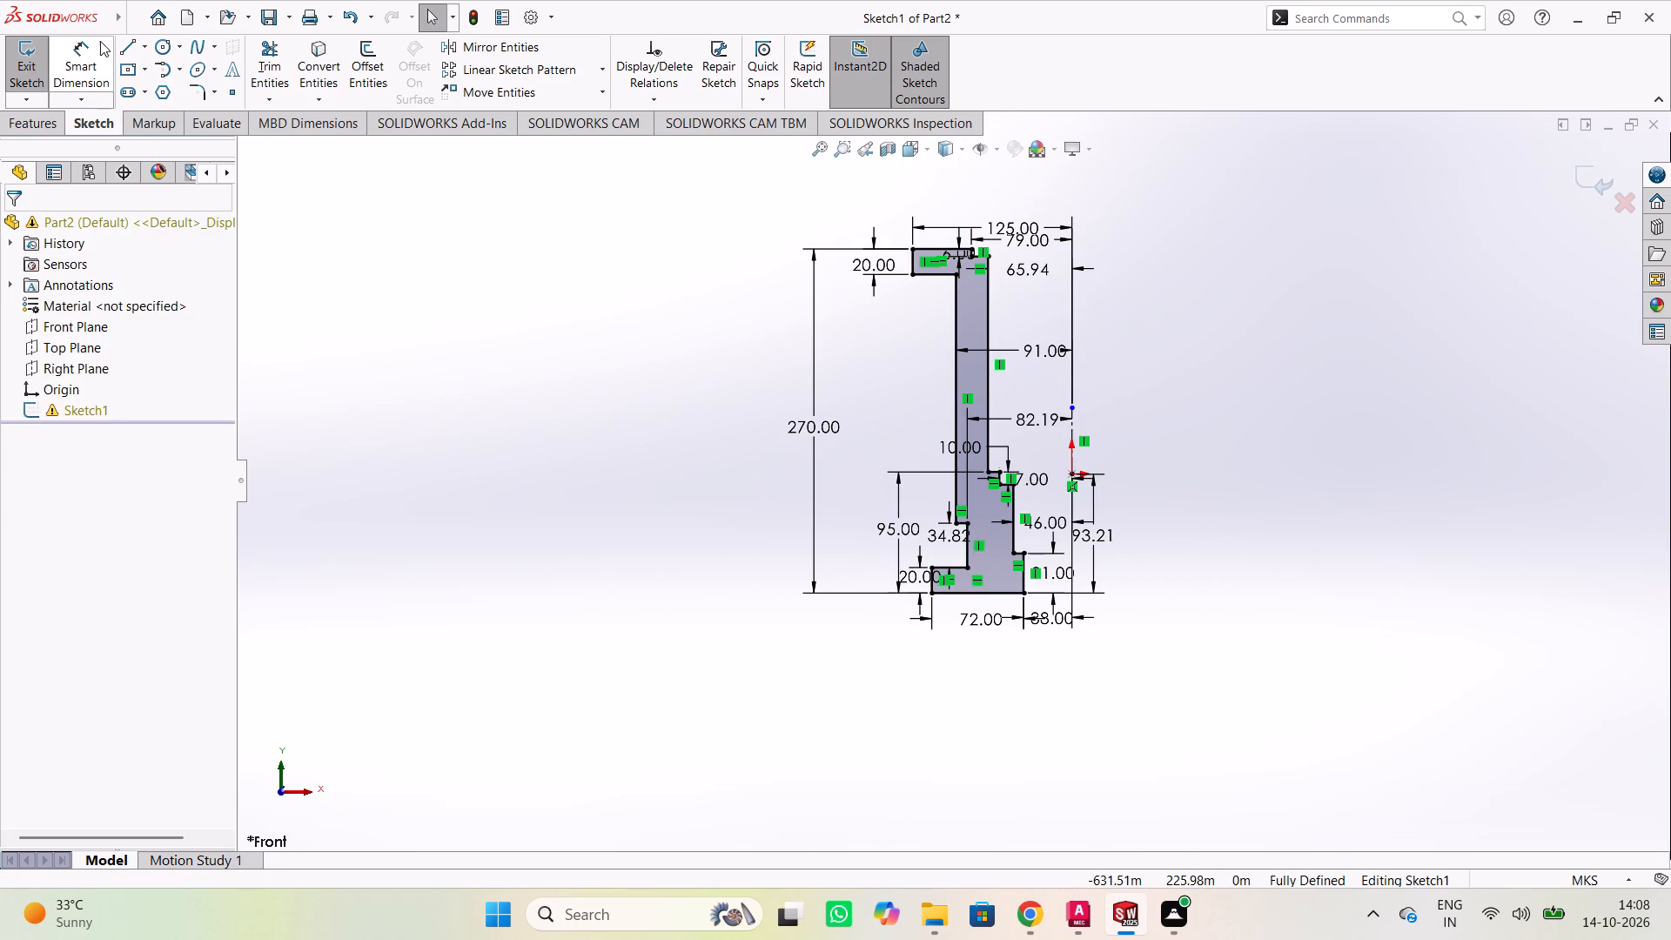
Revolve the profile 360 degrees about the vertical centerline into a solid boss.
left_click(36, 121)
left_click(85, 51)
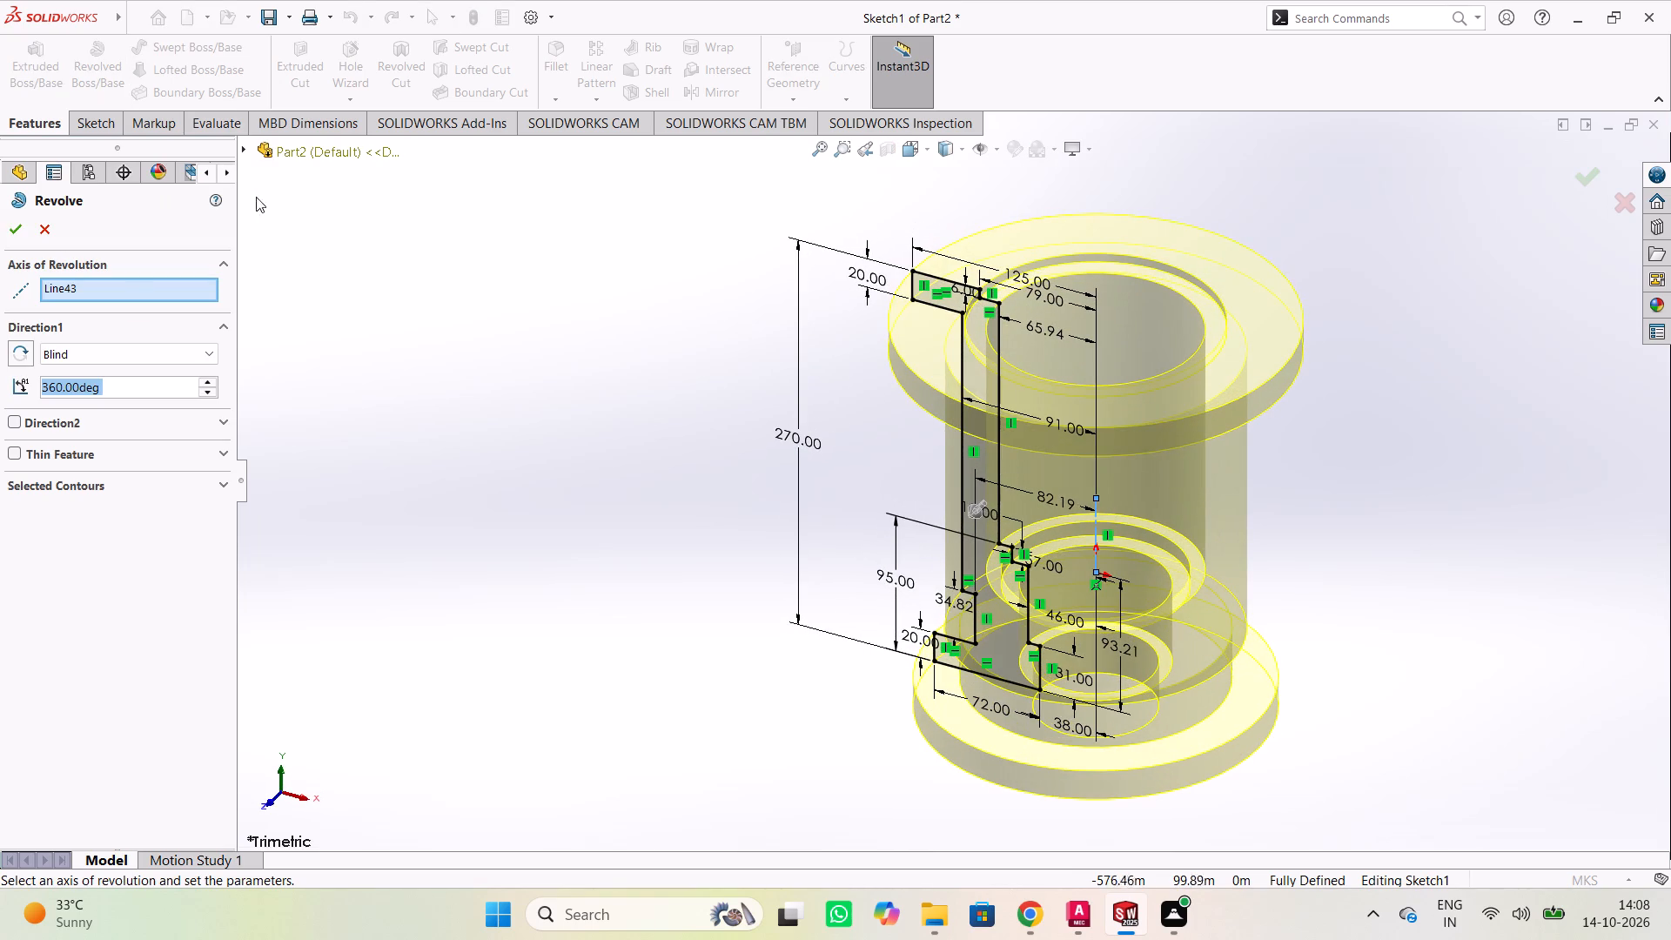
left_click(21, 232)
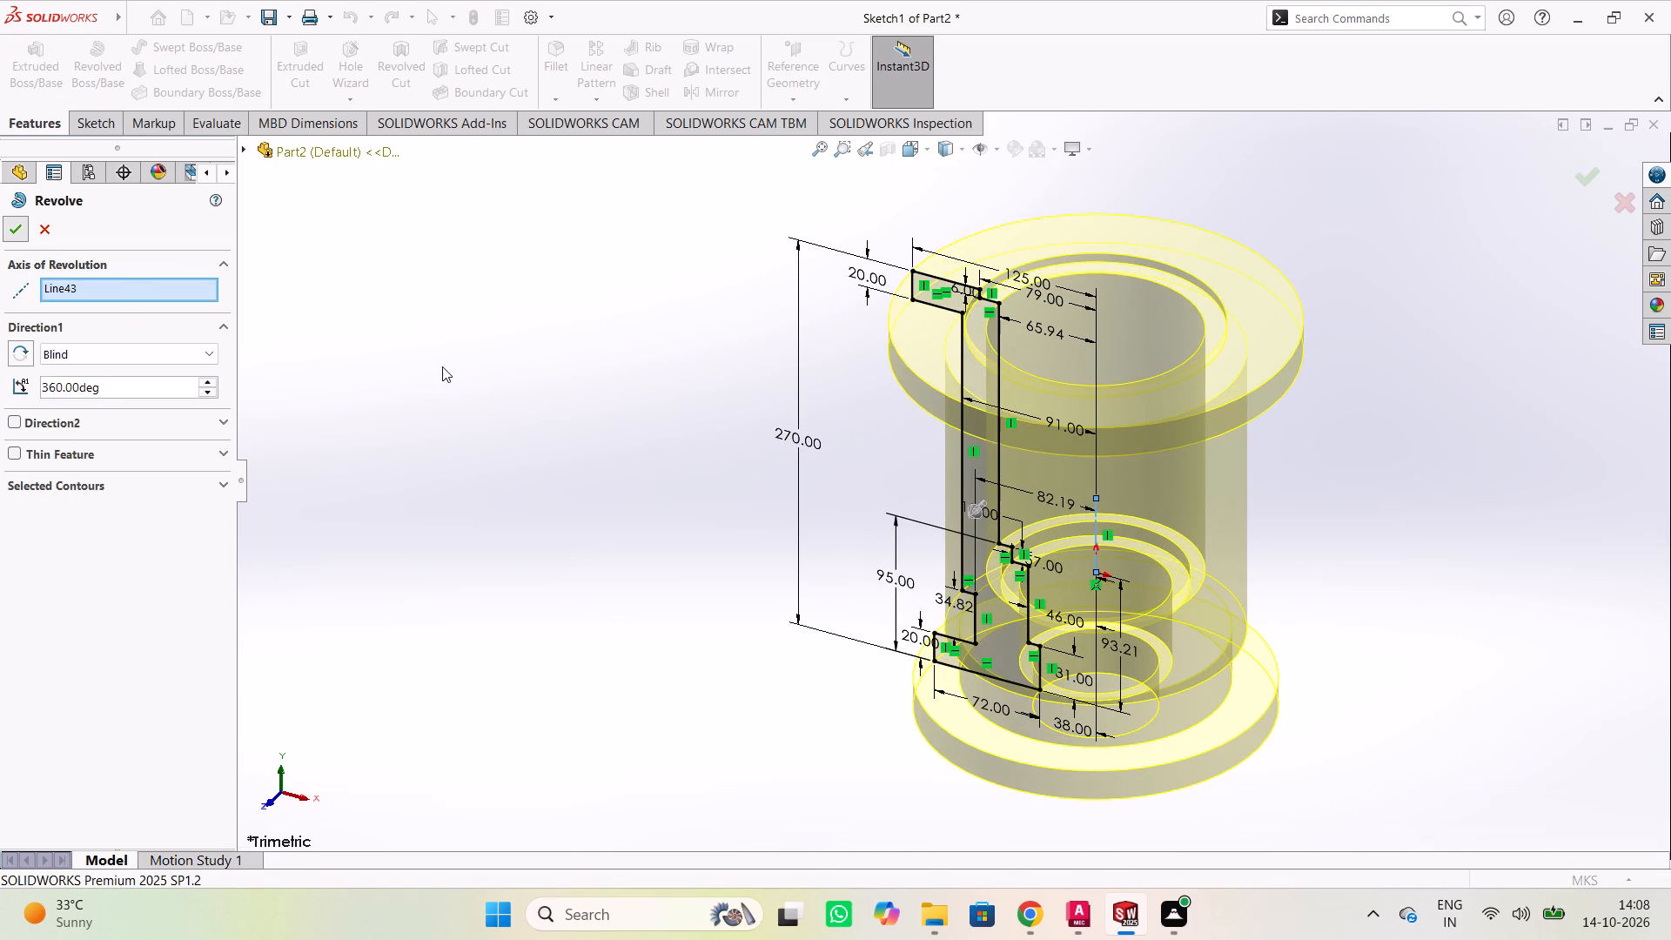
left_click(433, 350)
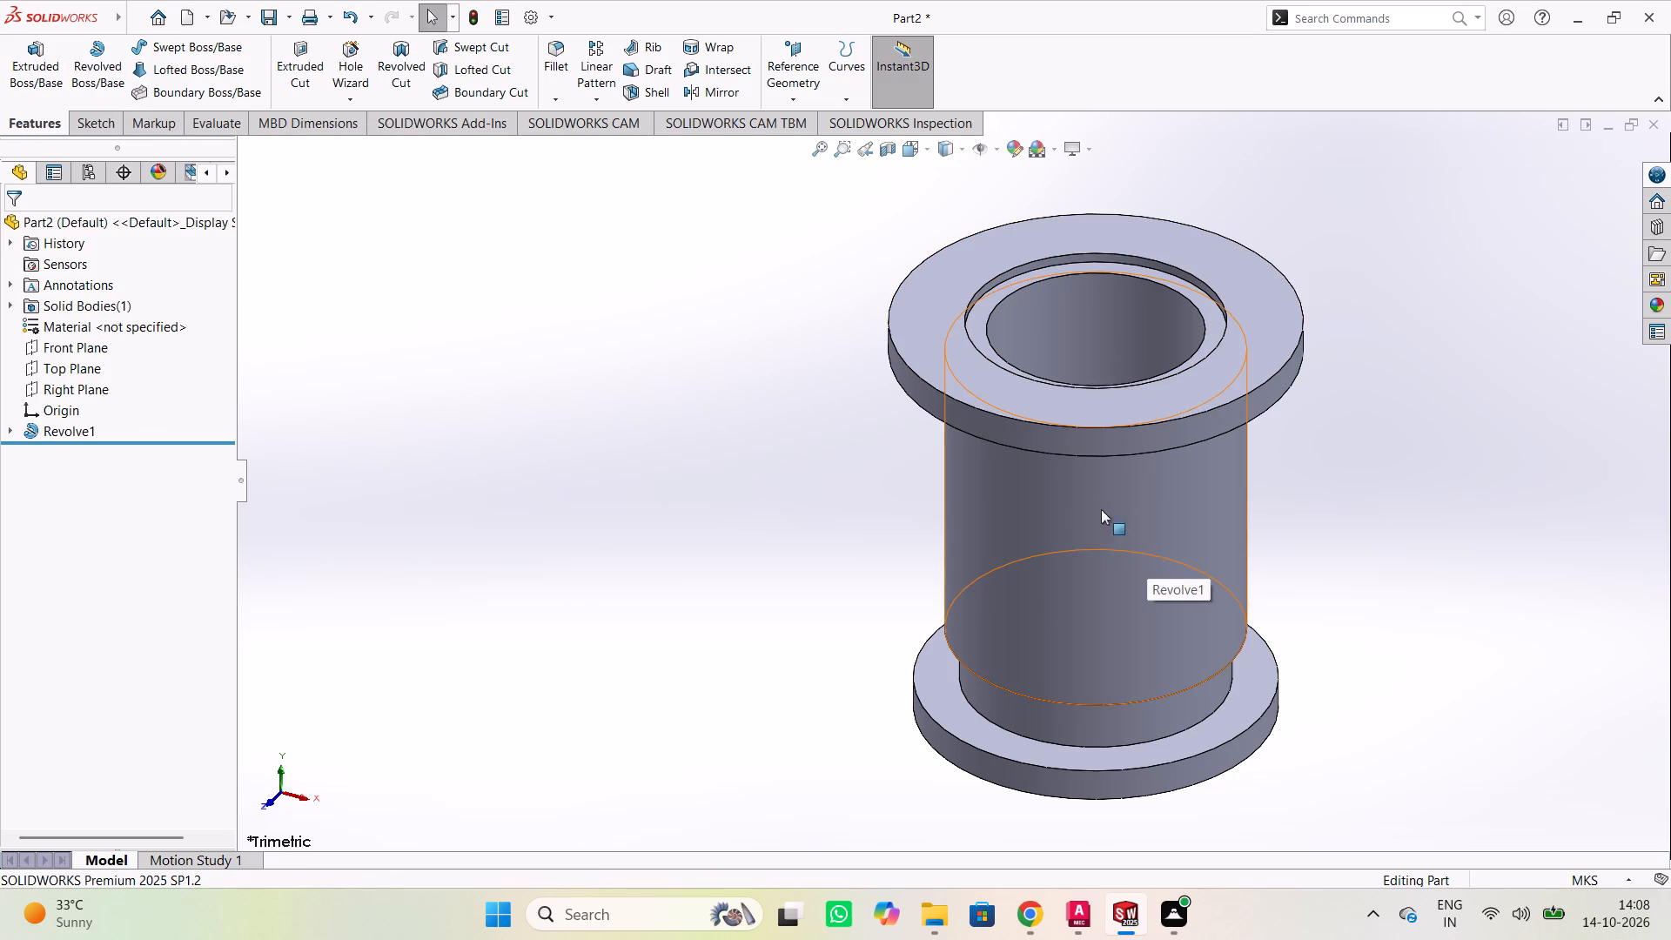
Start a new sketch on the top annular face of the upper flange.
left_click(930, 316)
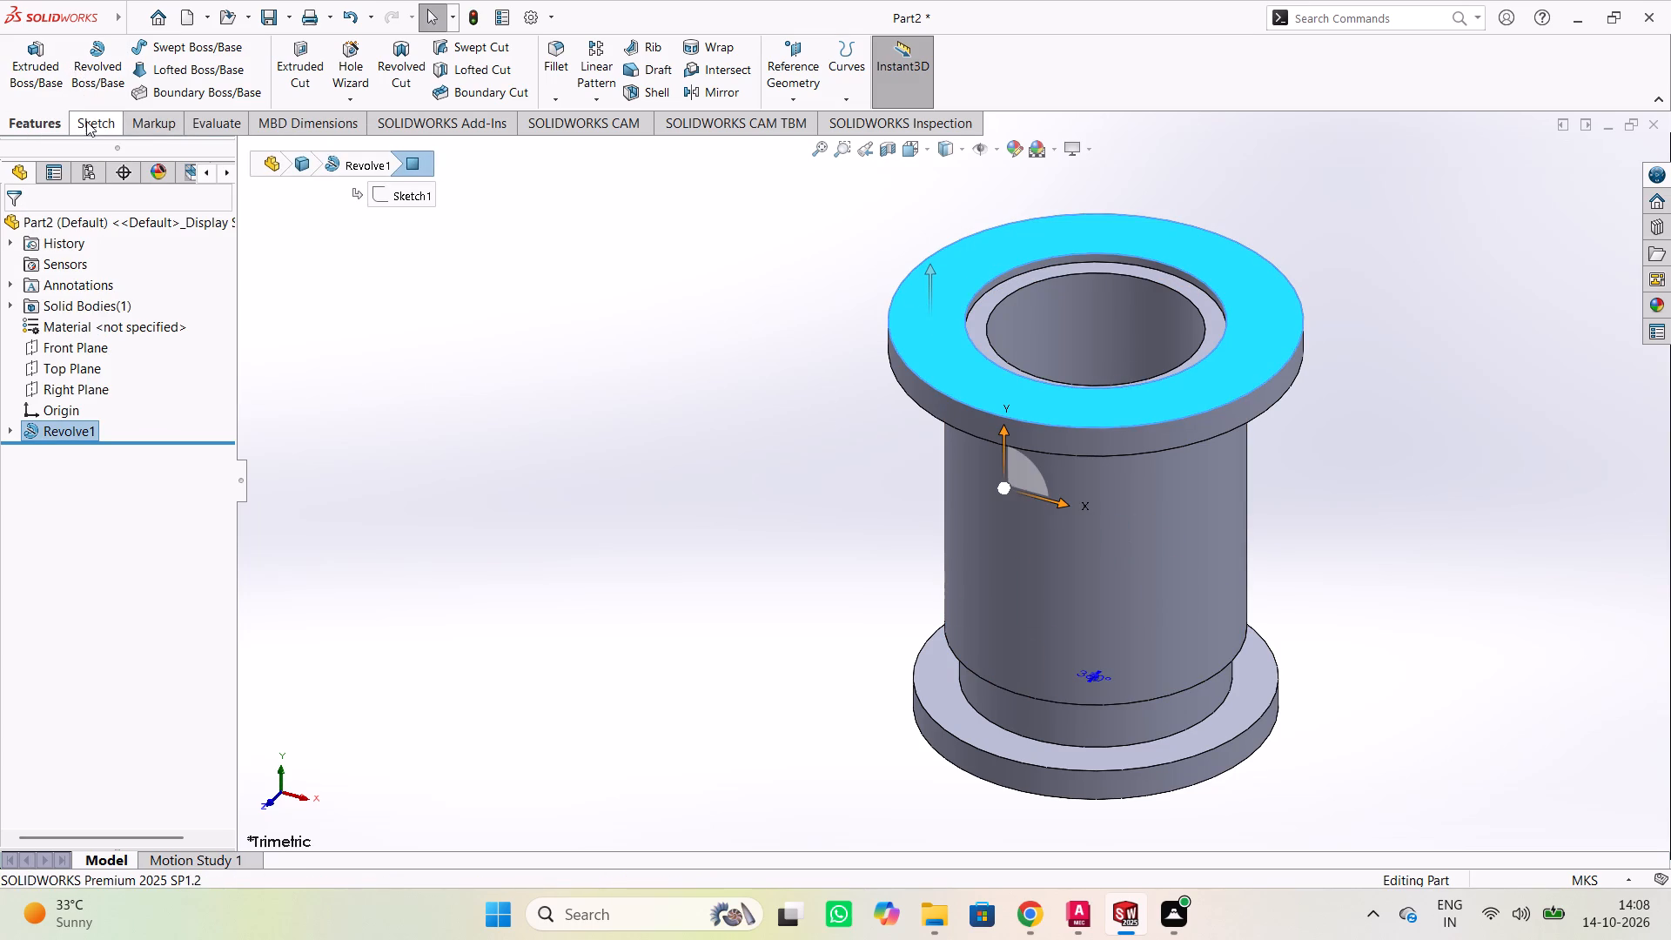
left_click(686, 325)
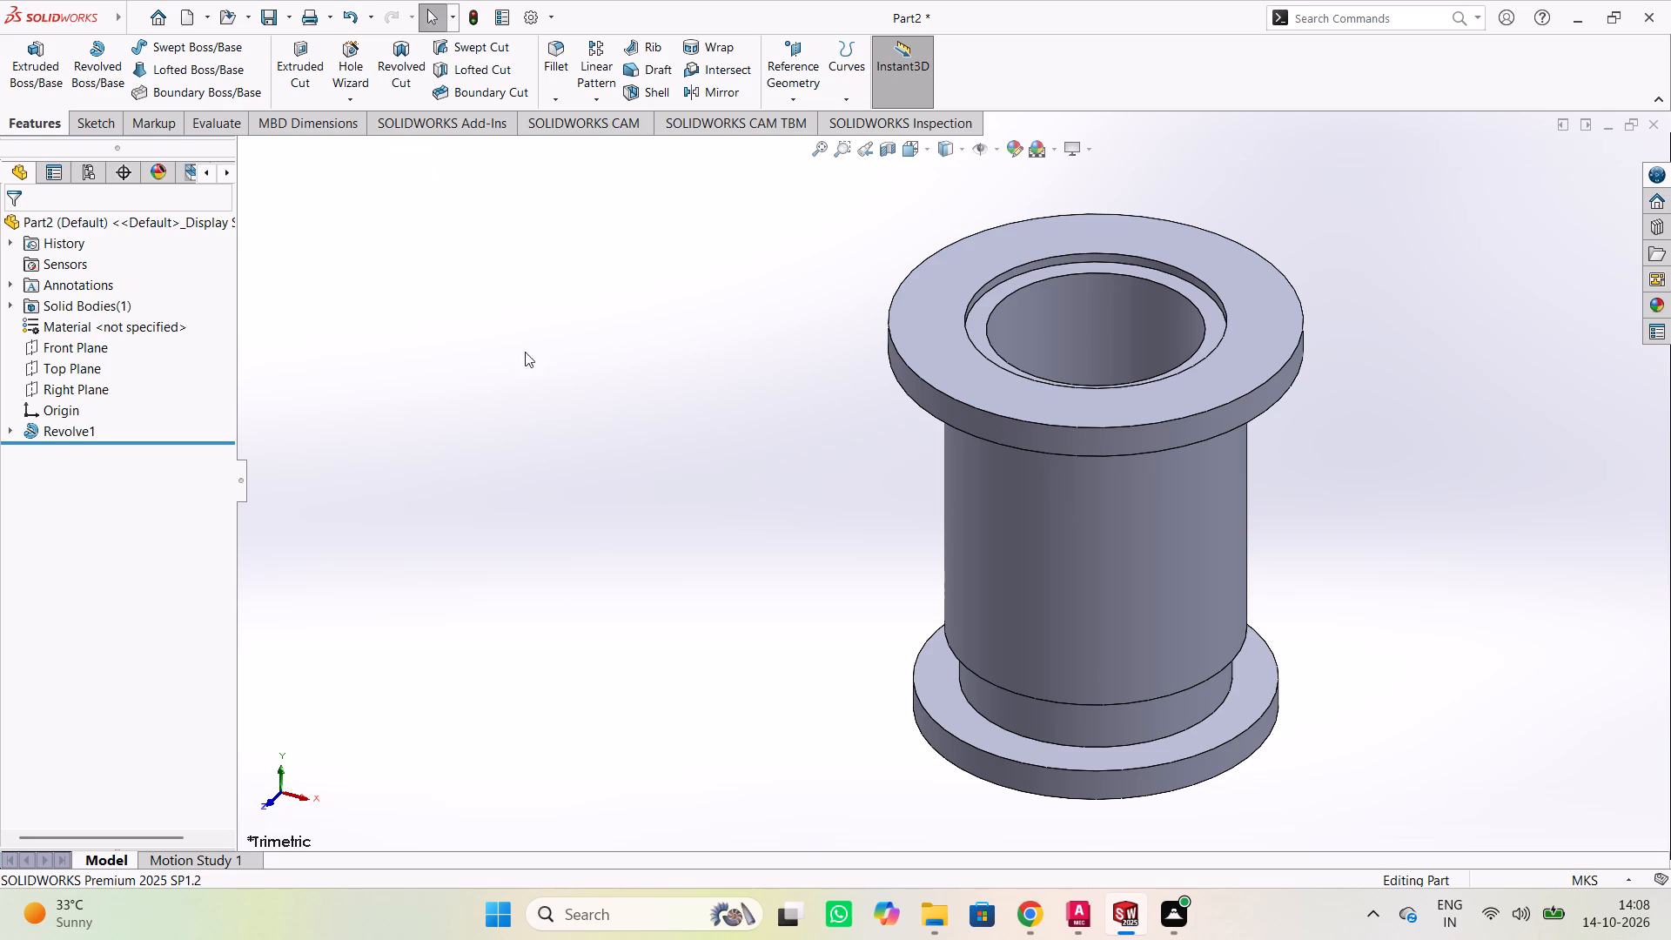
left_click(920, 303)
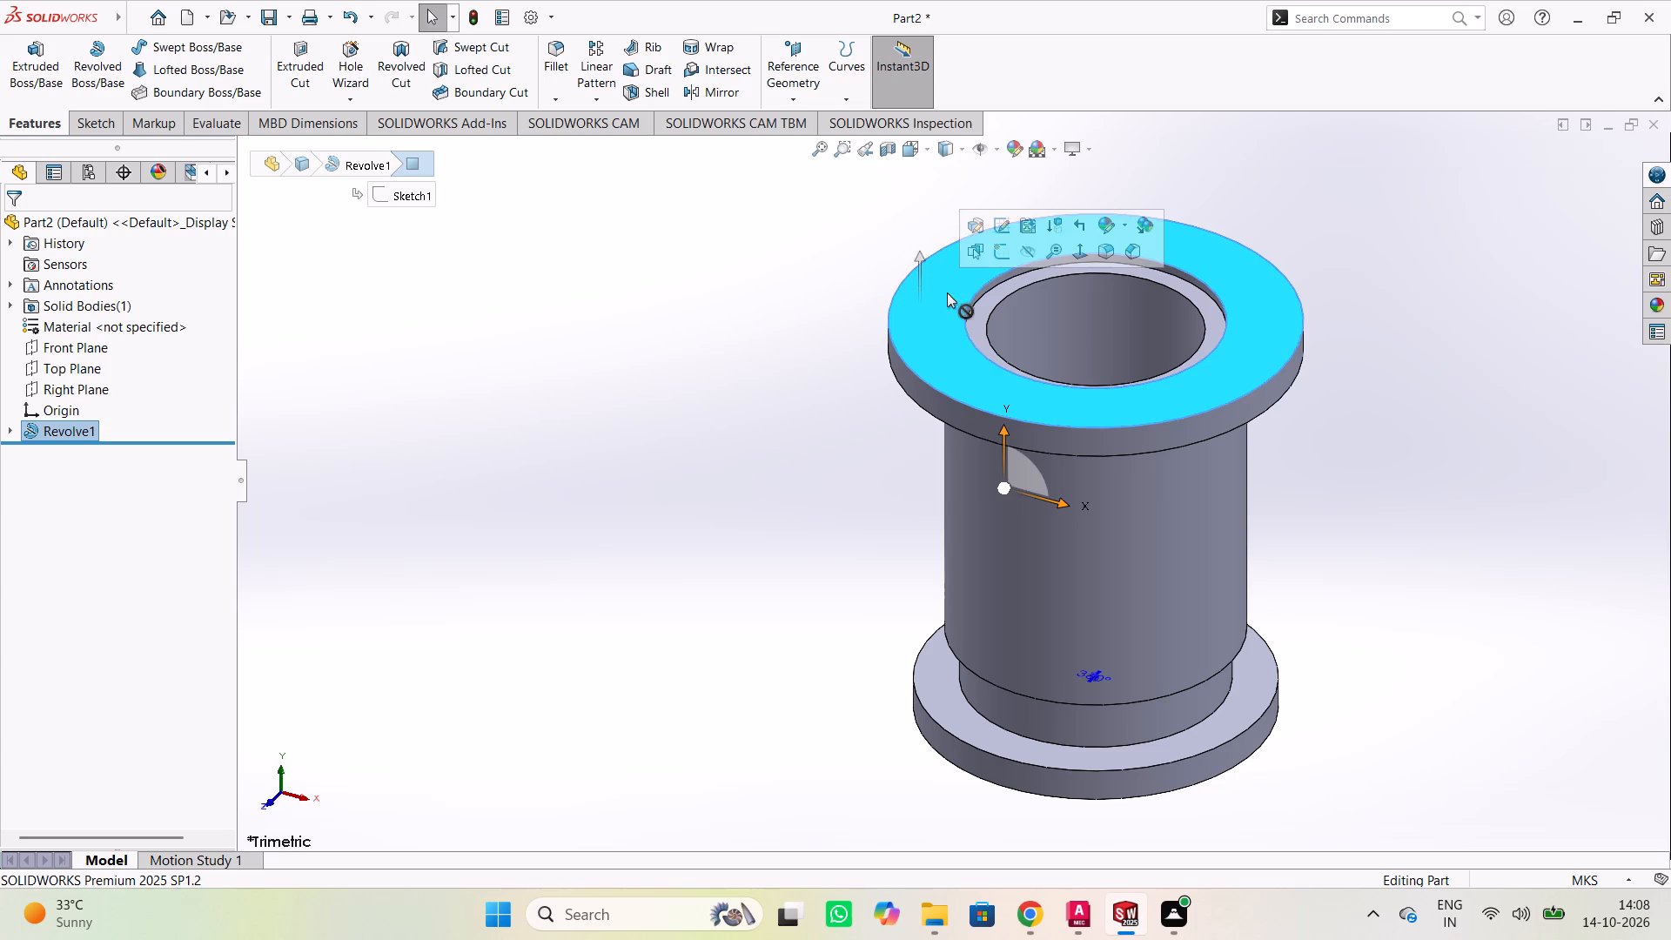
left_click(998, 240)
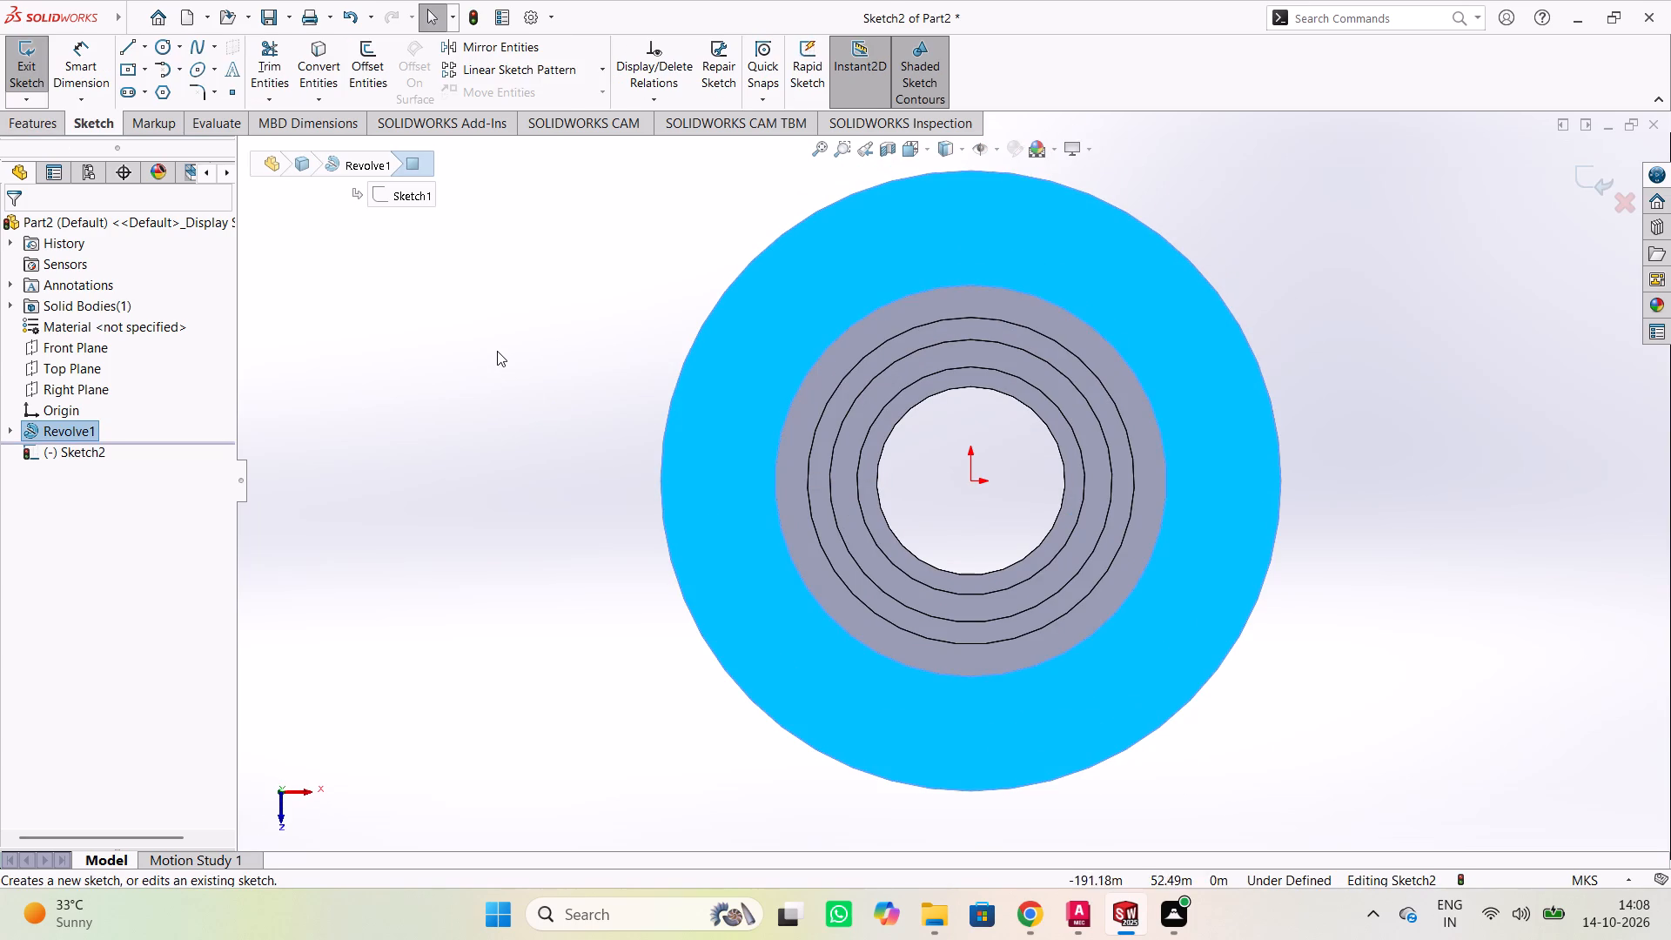
Sketch a circle of about 109.6 m radius centered on the origin, on the flange face.
left_click(497, 351)
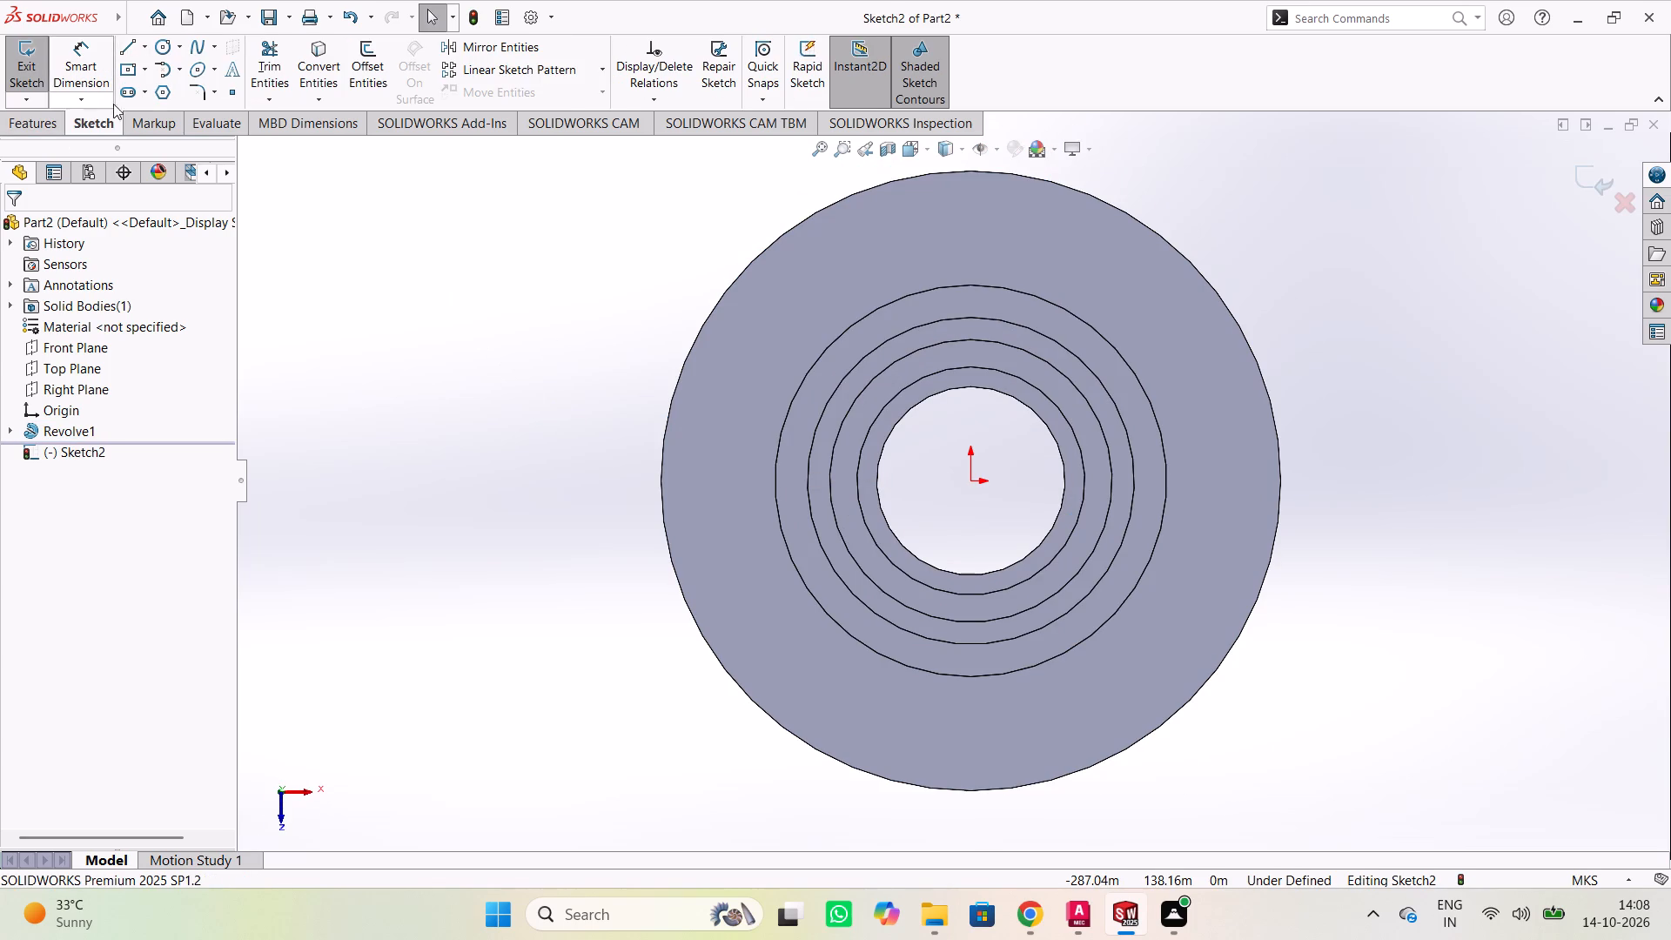
left_click(162, 50)
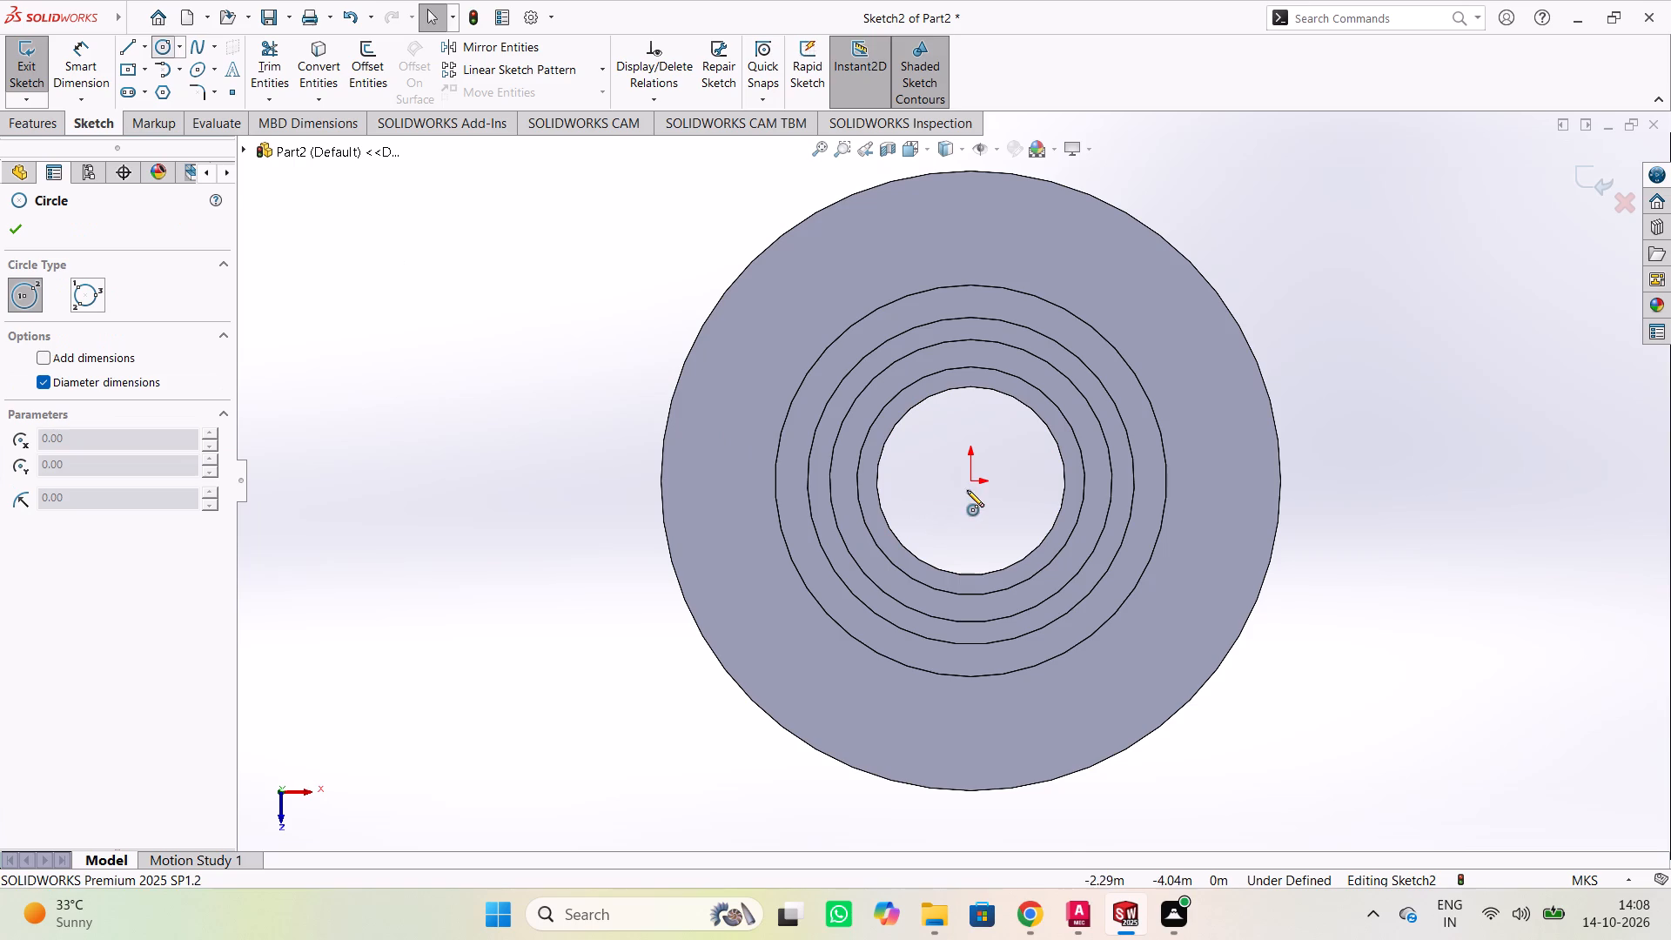
left_click(970, 480)
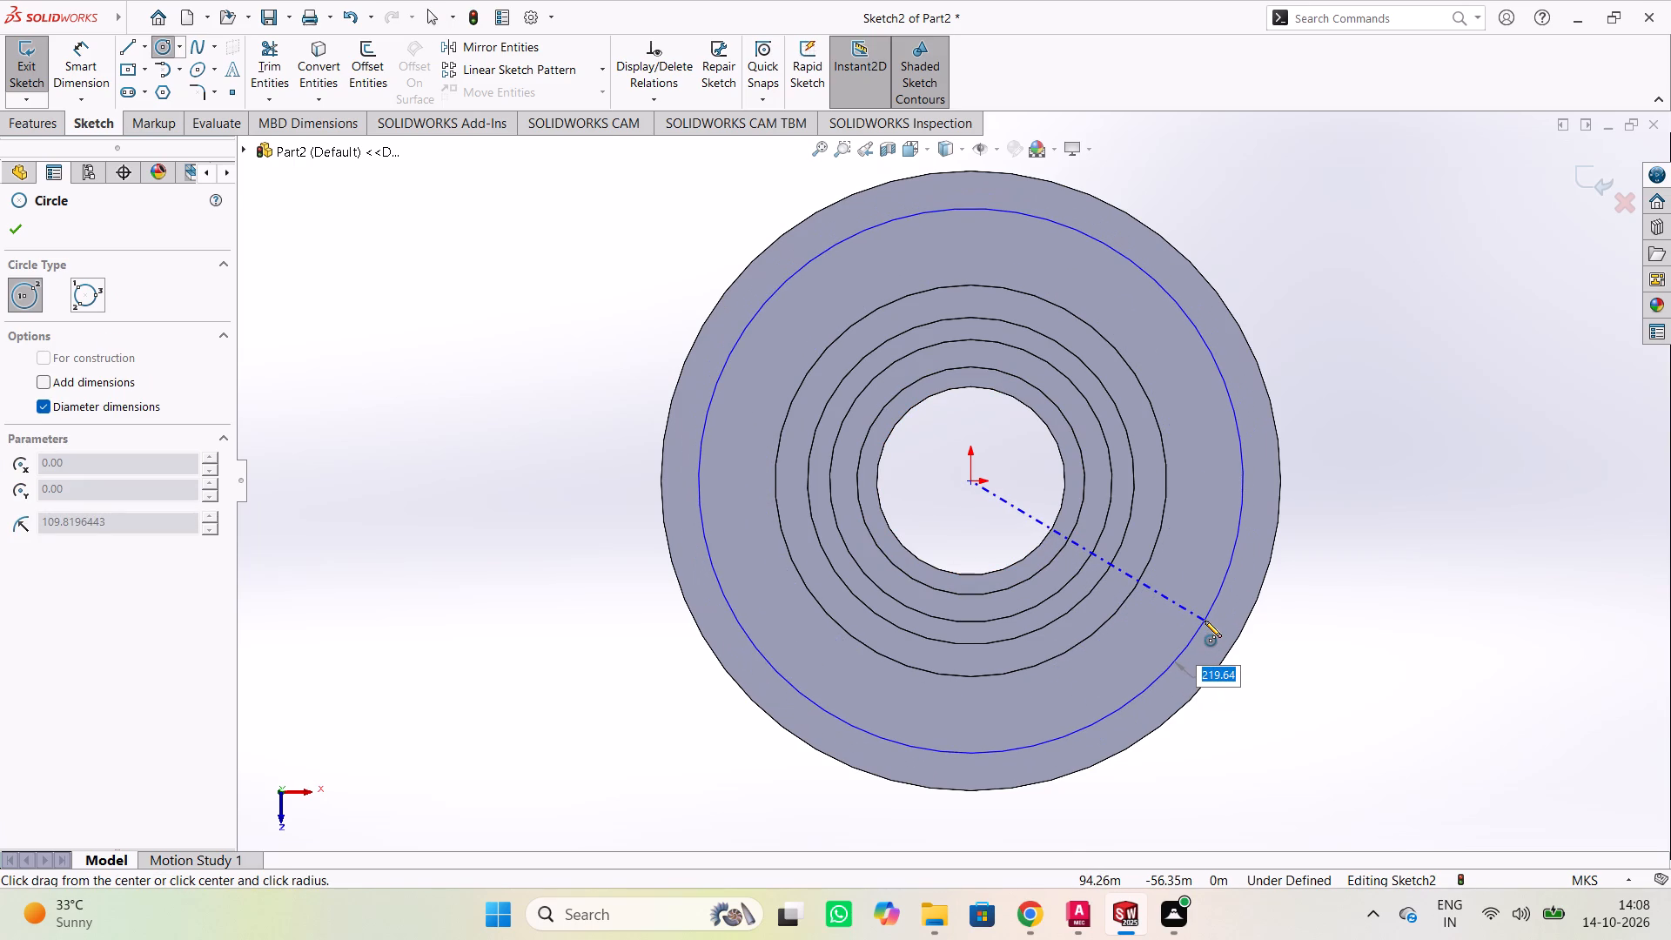
left_click(1205, 620)
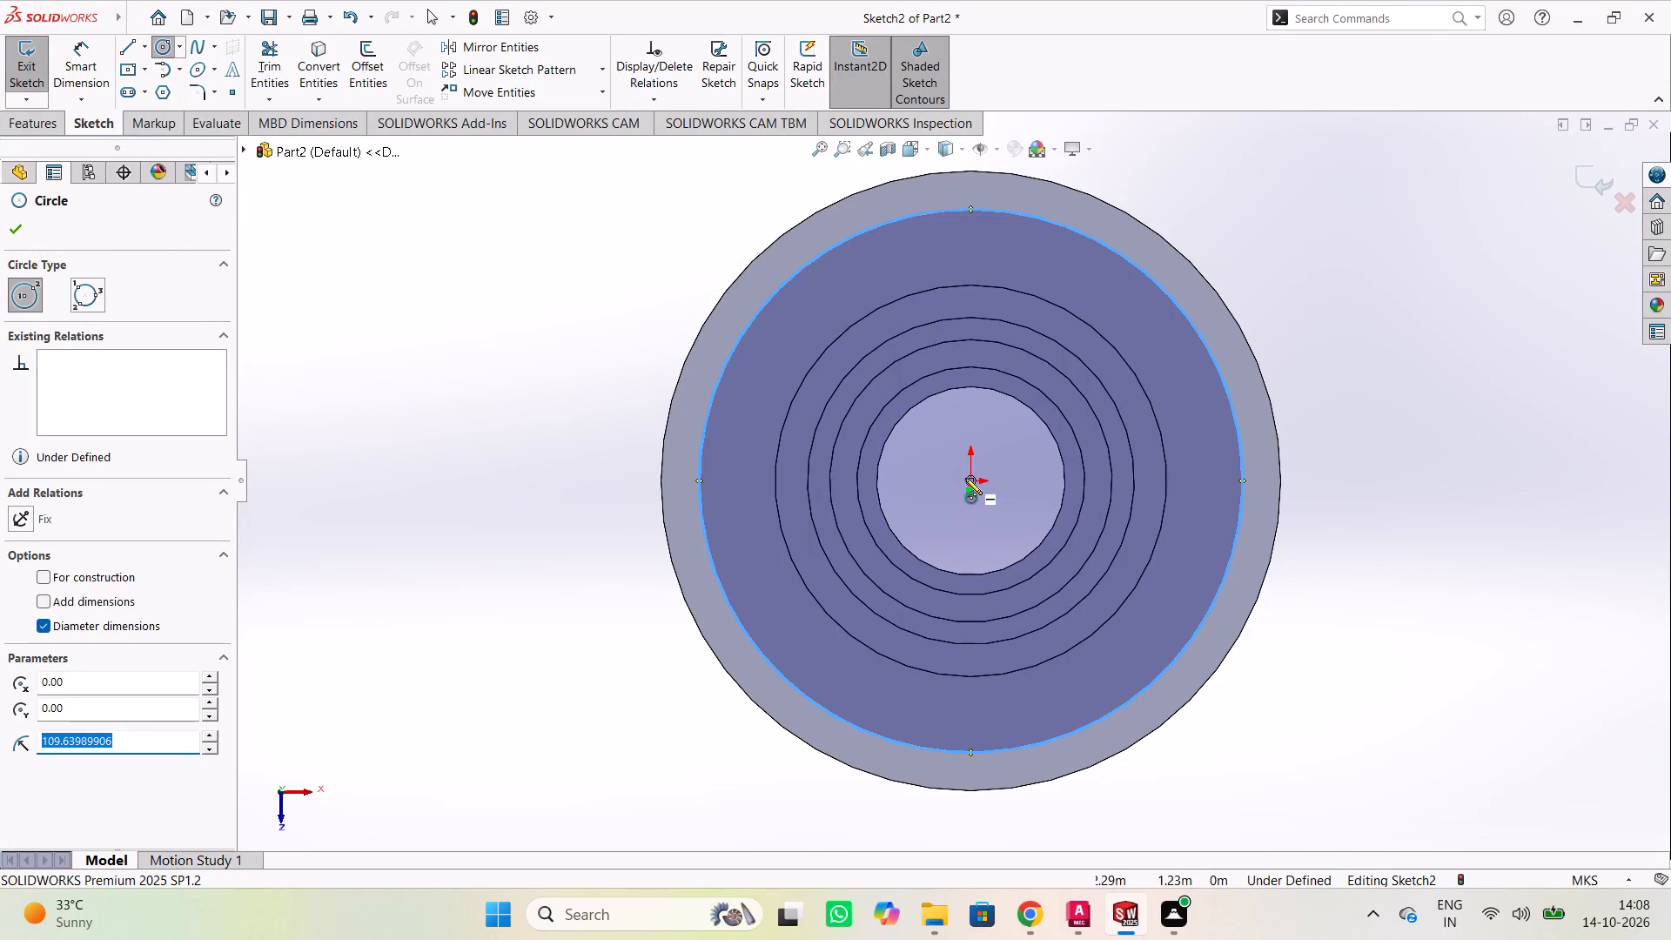
Sketch a small circle of about 10 m radius centered on the top point of the large circle, directly above the origin.
left_click(969, 211)
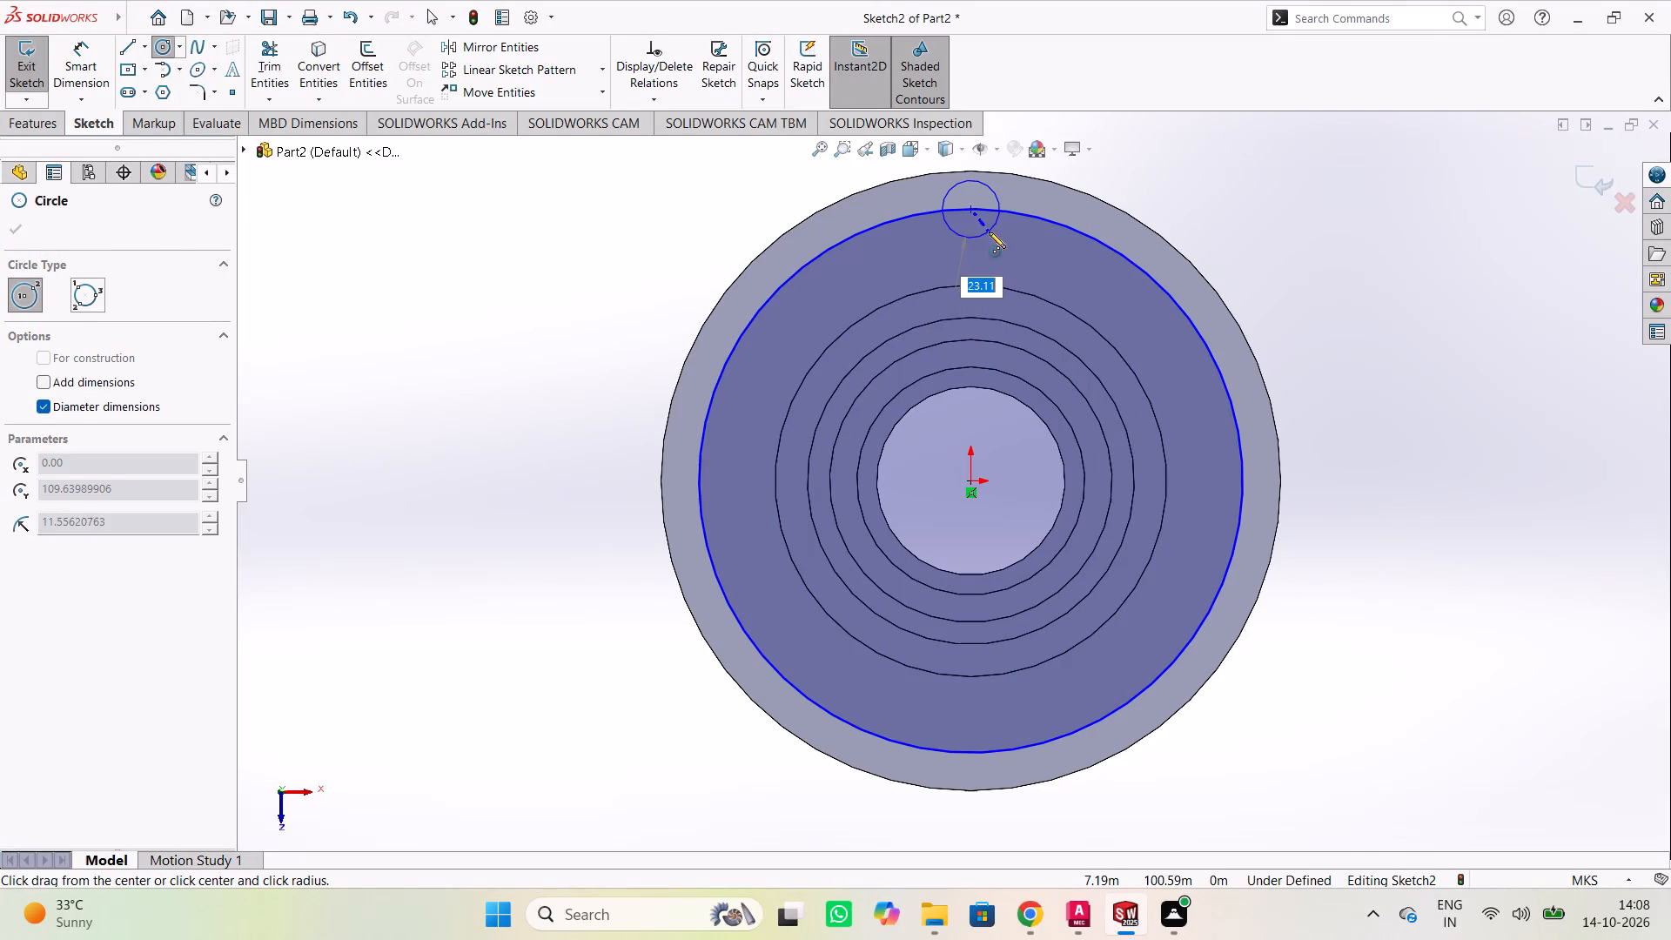
left_click(988, 227)
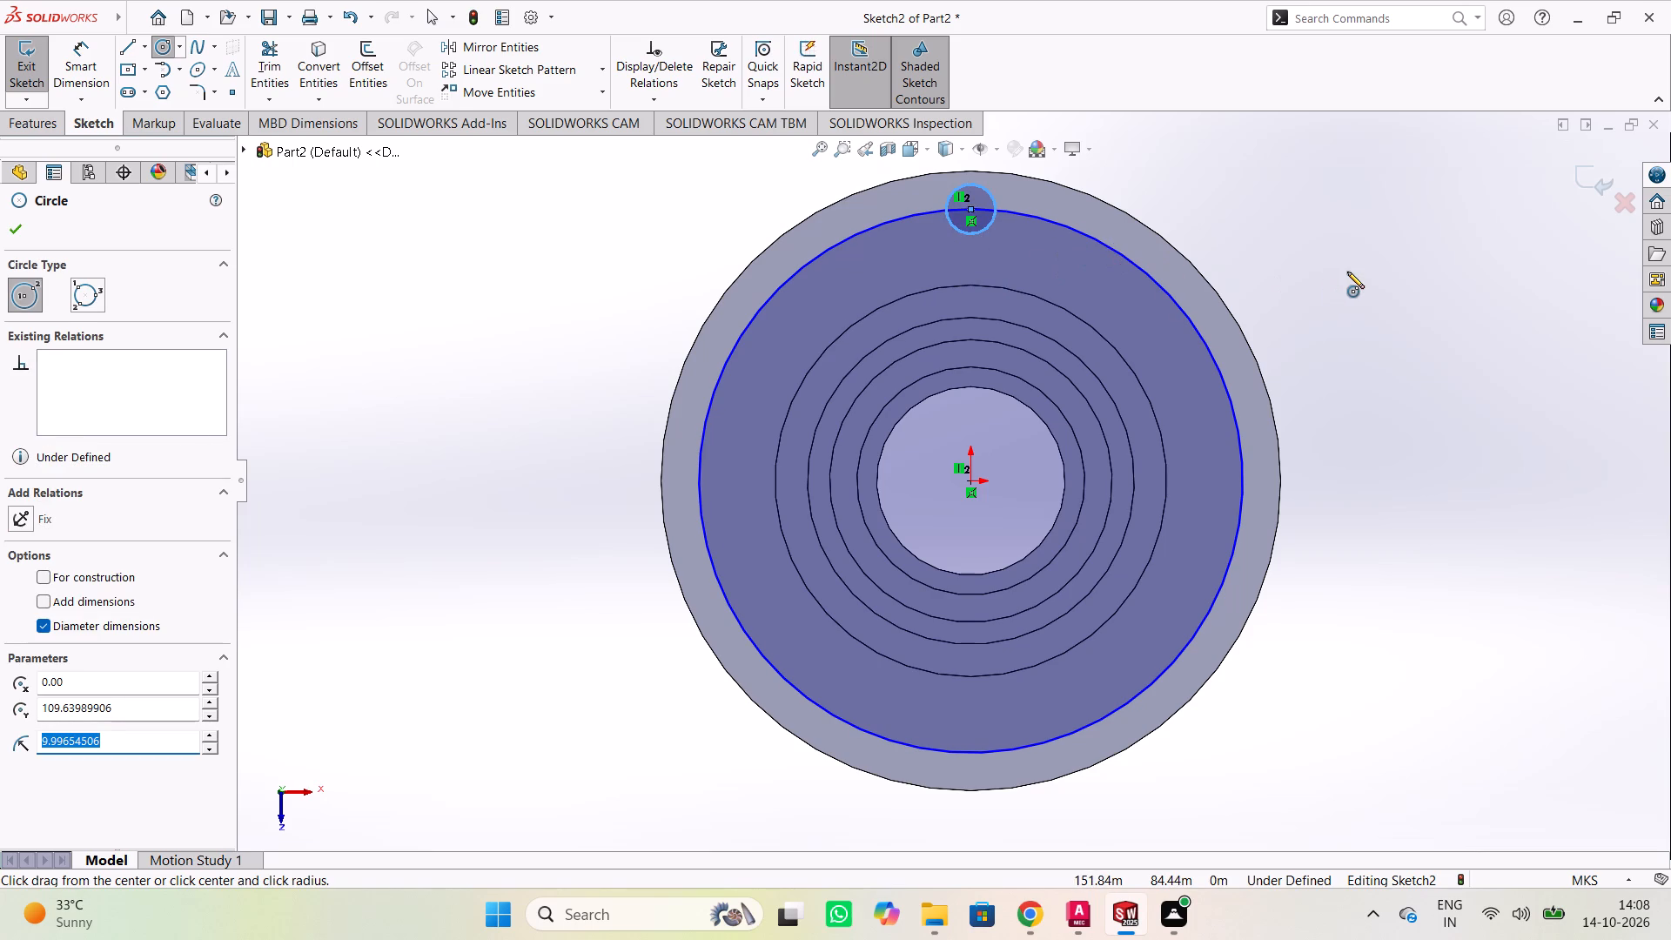
key("Escape")
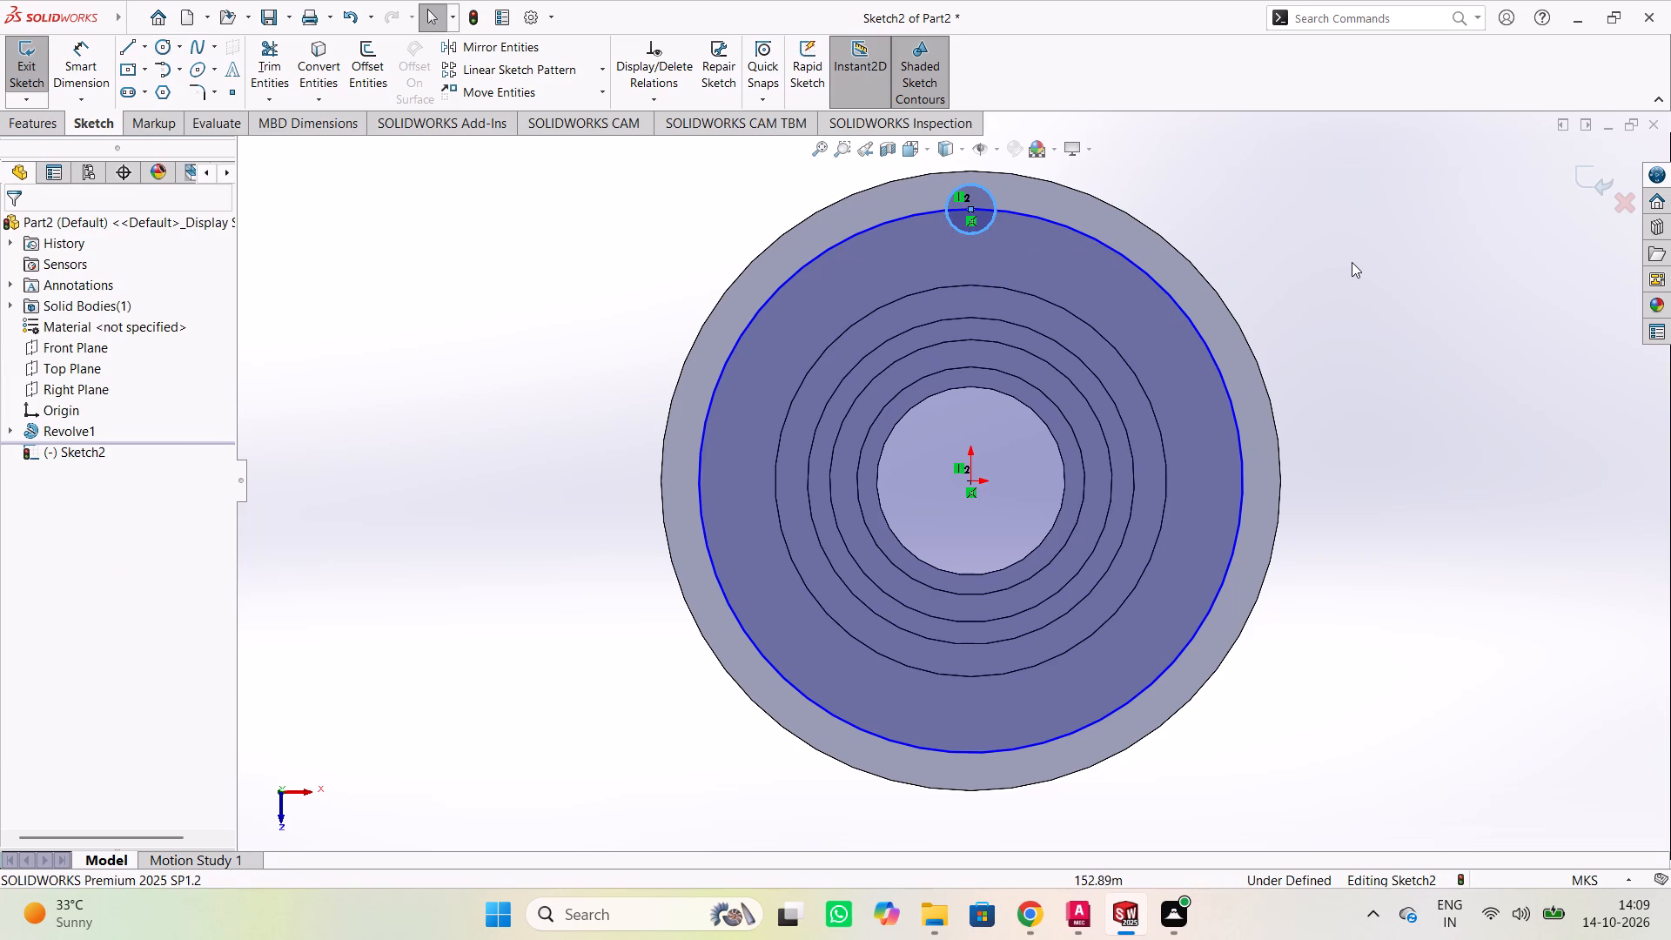
left_click(1352, 262)
Dimension the small circle's diameter, keeping its current value.
right_click(1285, 225)
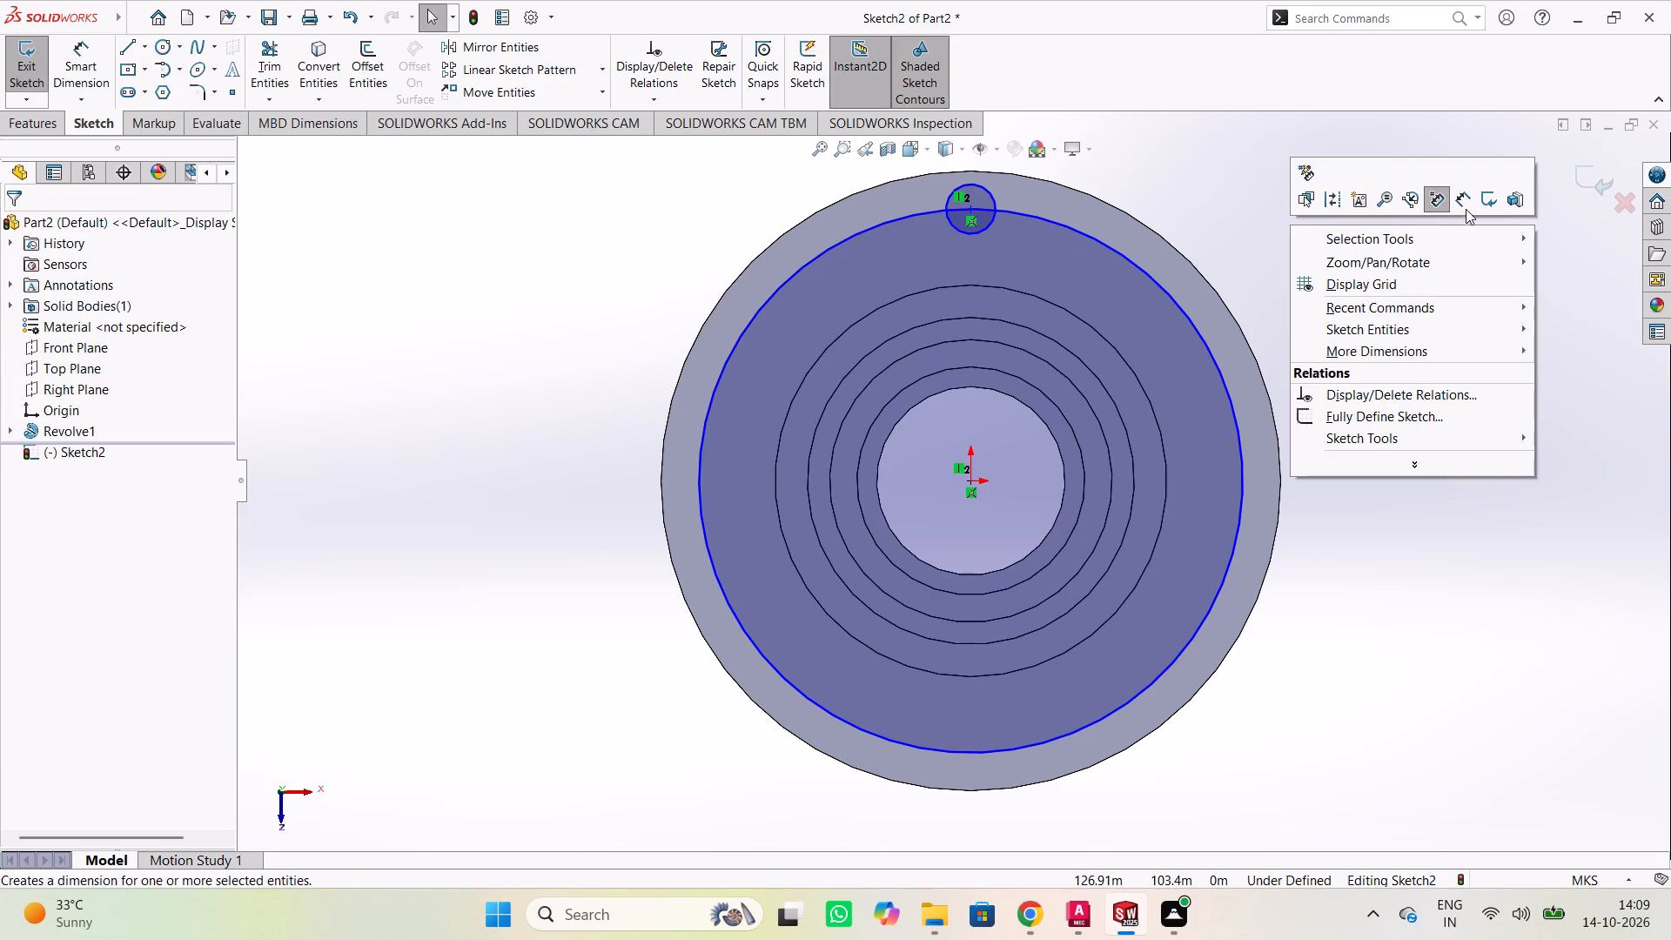
left_click(1465, 206)
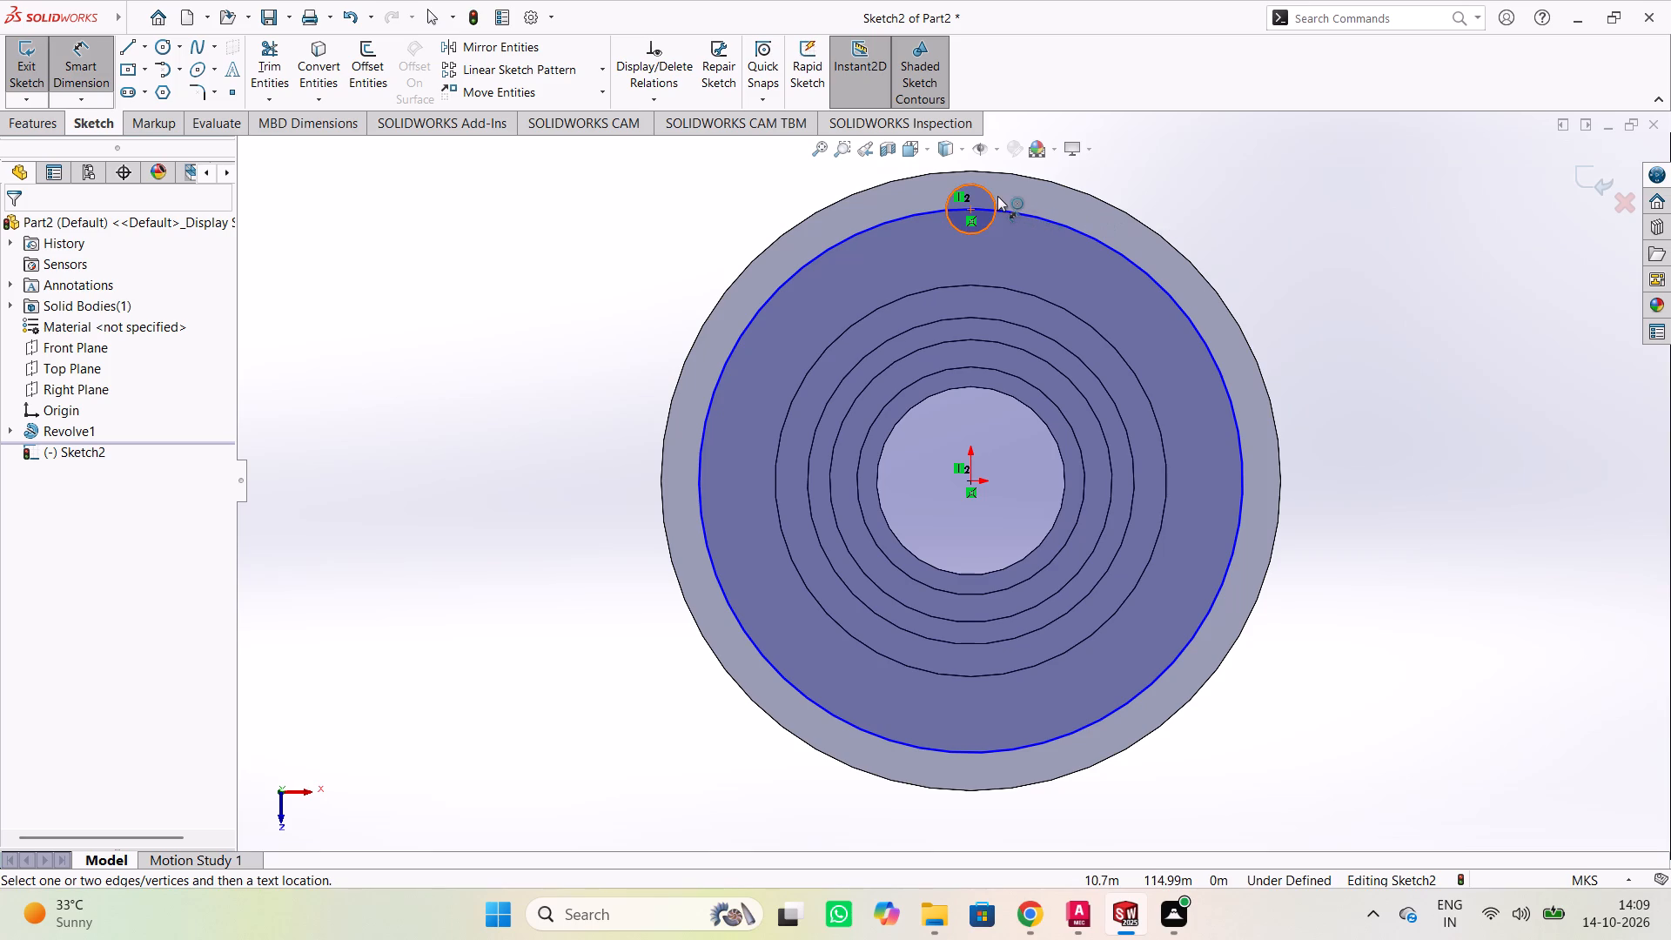
left_click(997, 196)
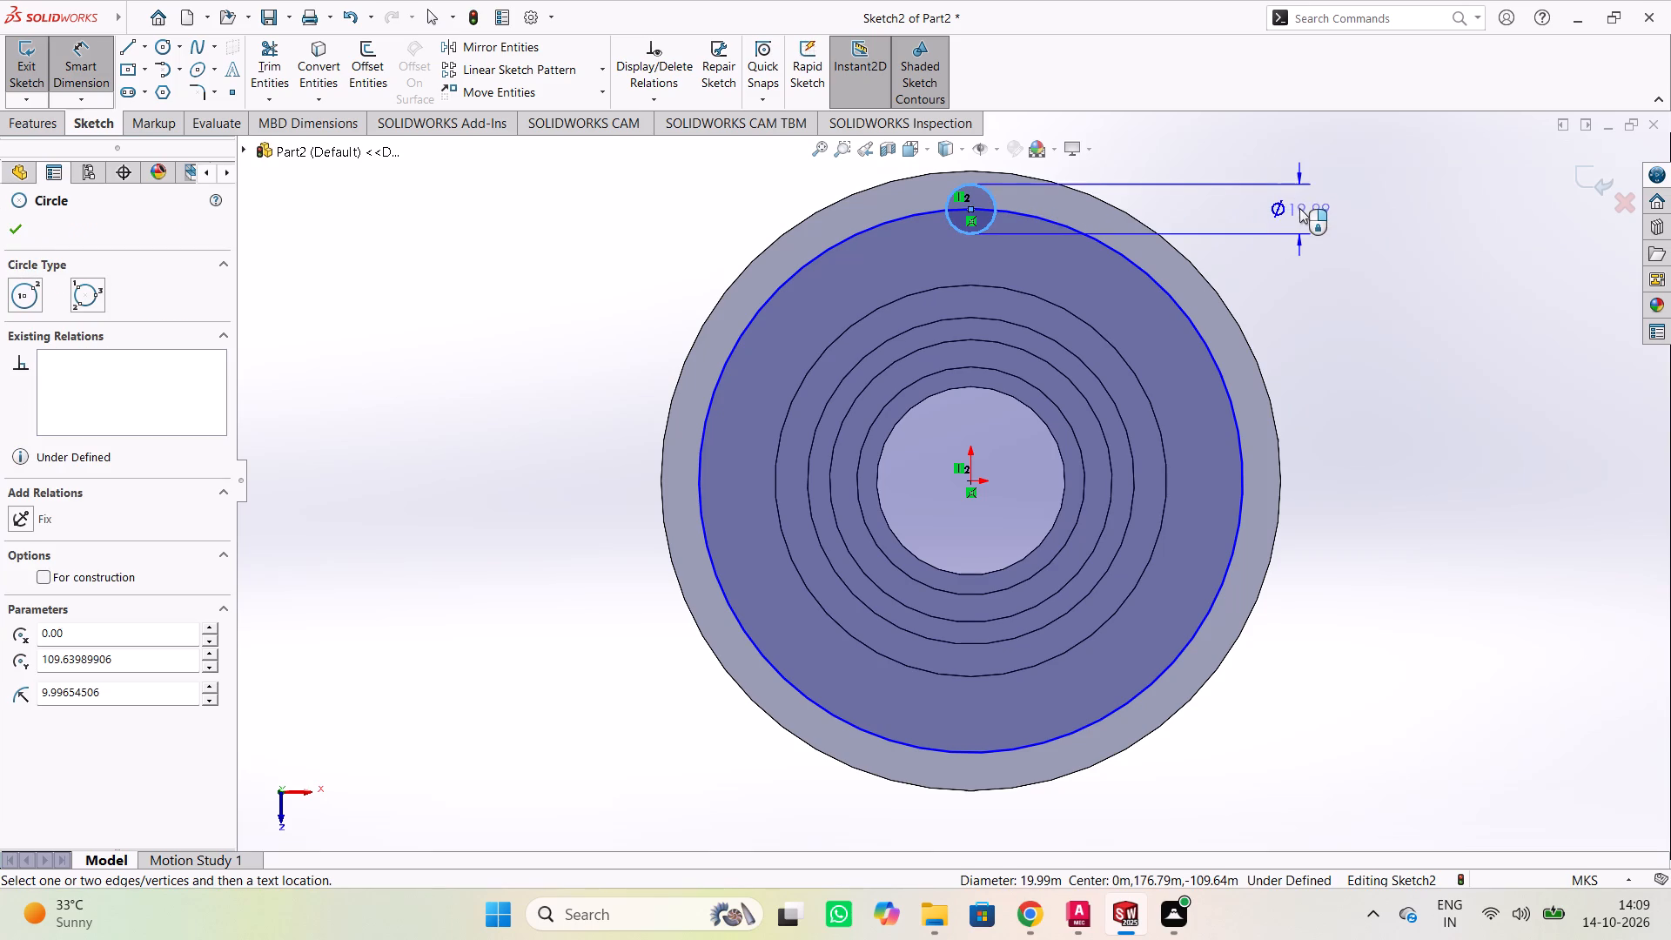
left_click(1299, 206)
left_click(1388, 339)
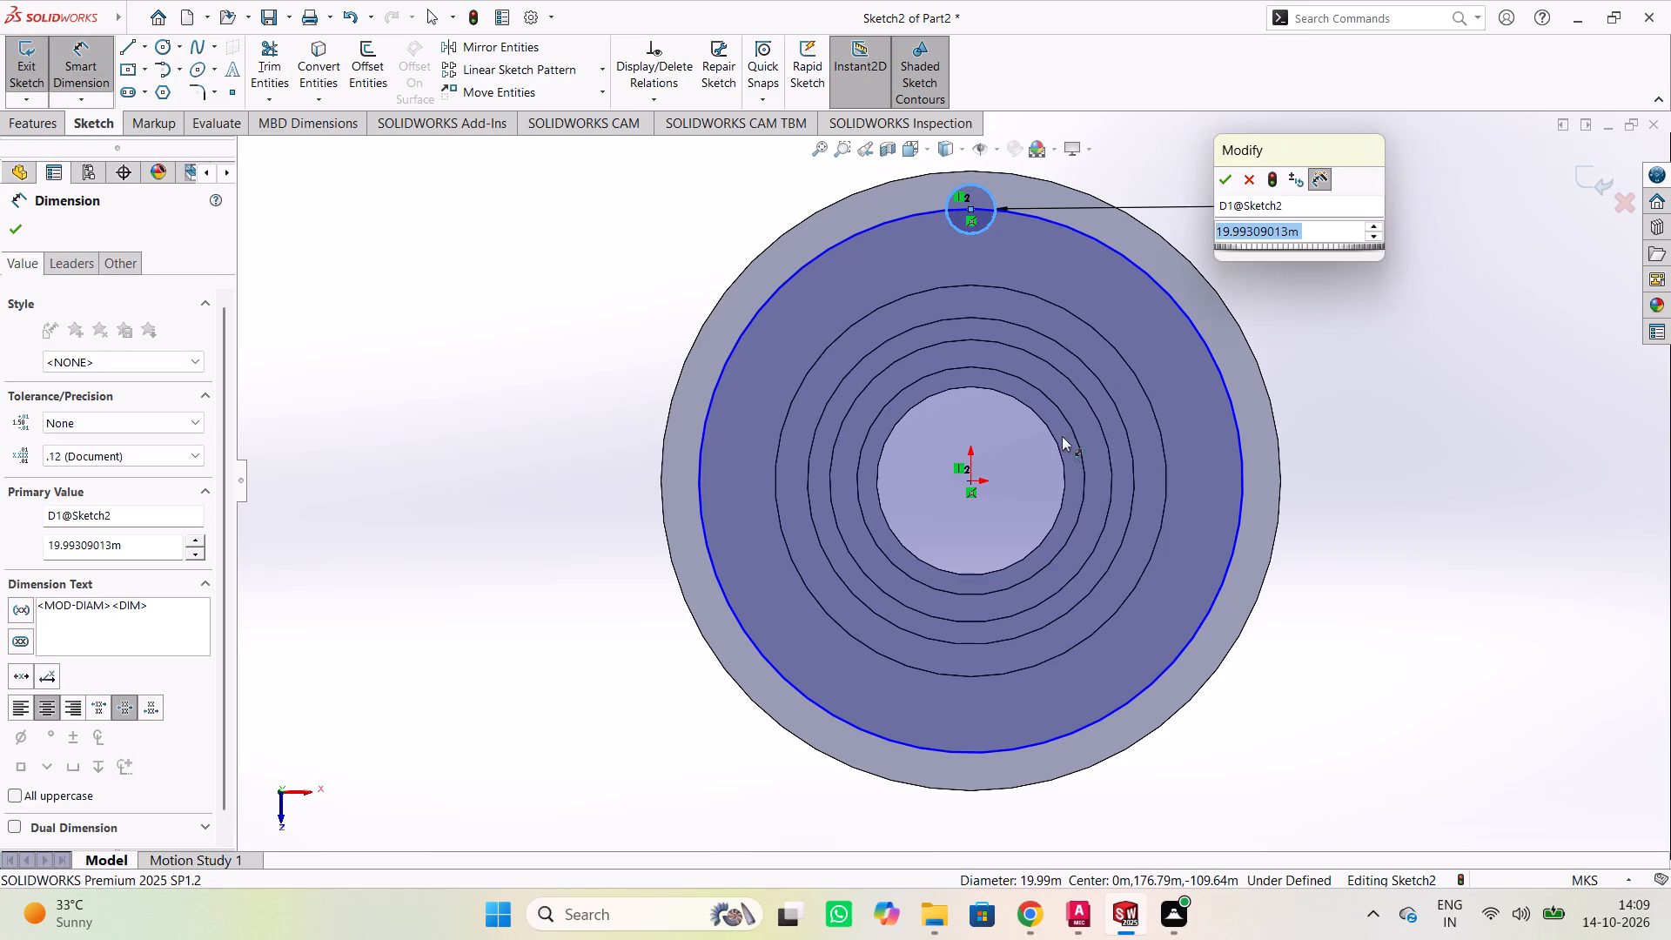
left_click(1225, 179)
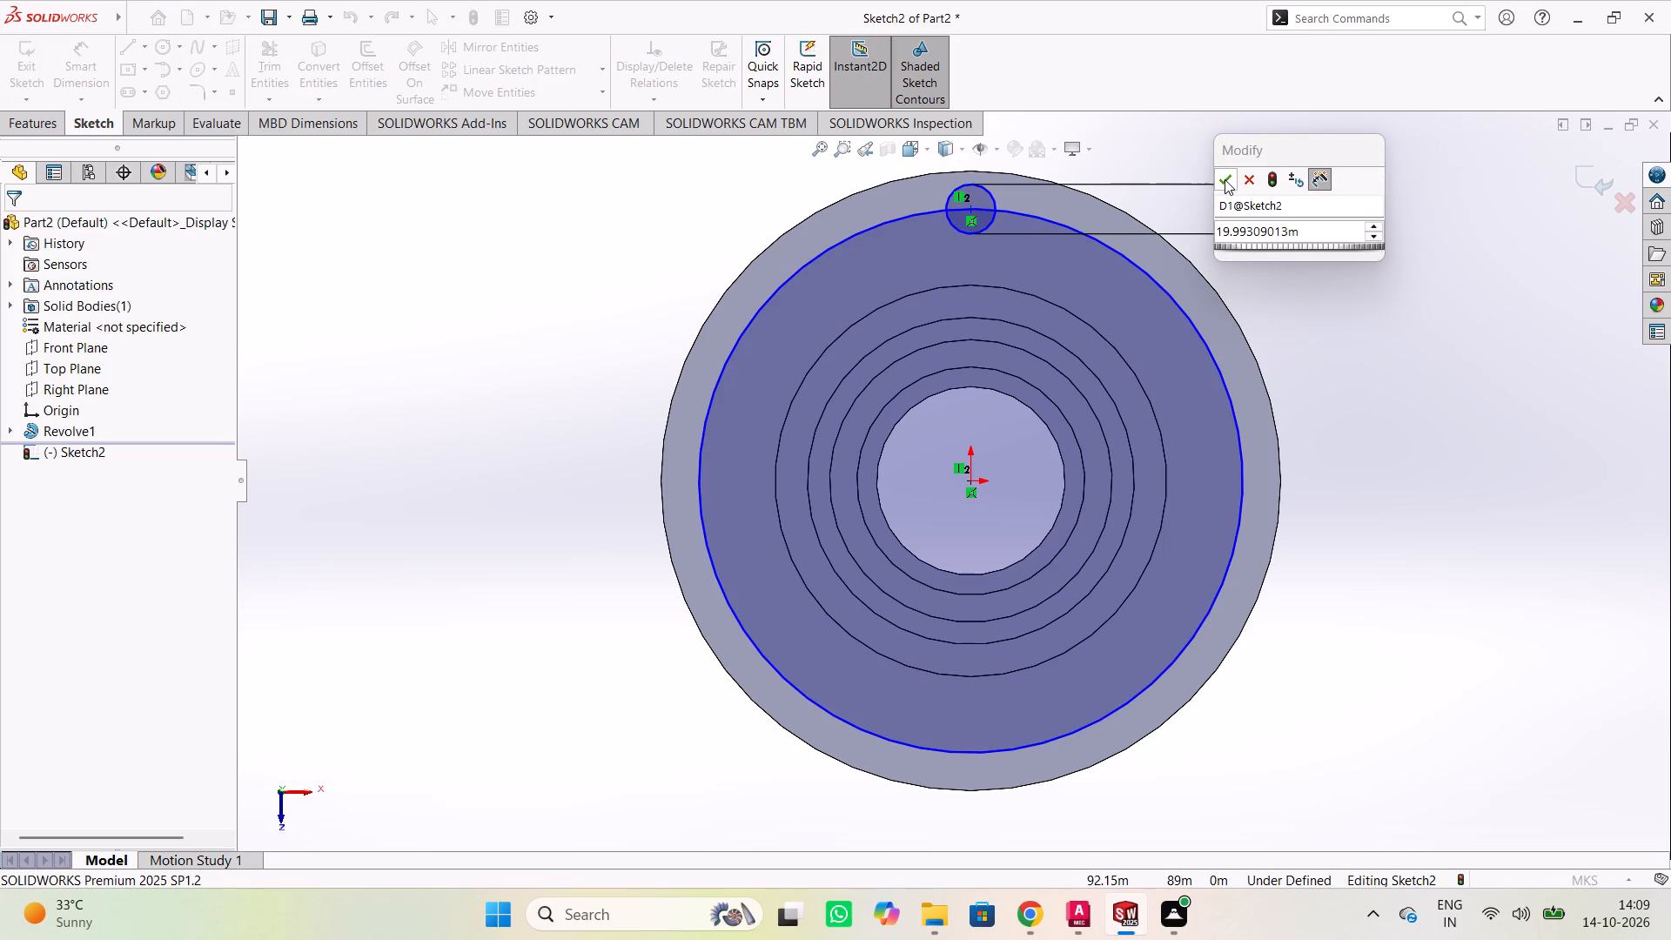
Dimension the vertical distance from the origin to the small circle's center, keeping its current value, and finish dimensioning.
left_click(967, 481)
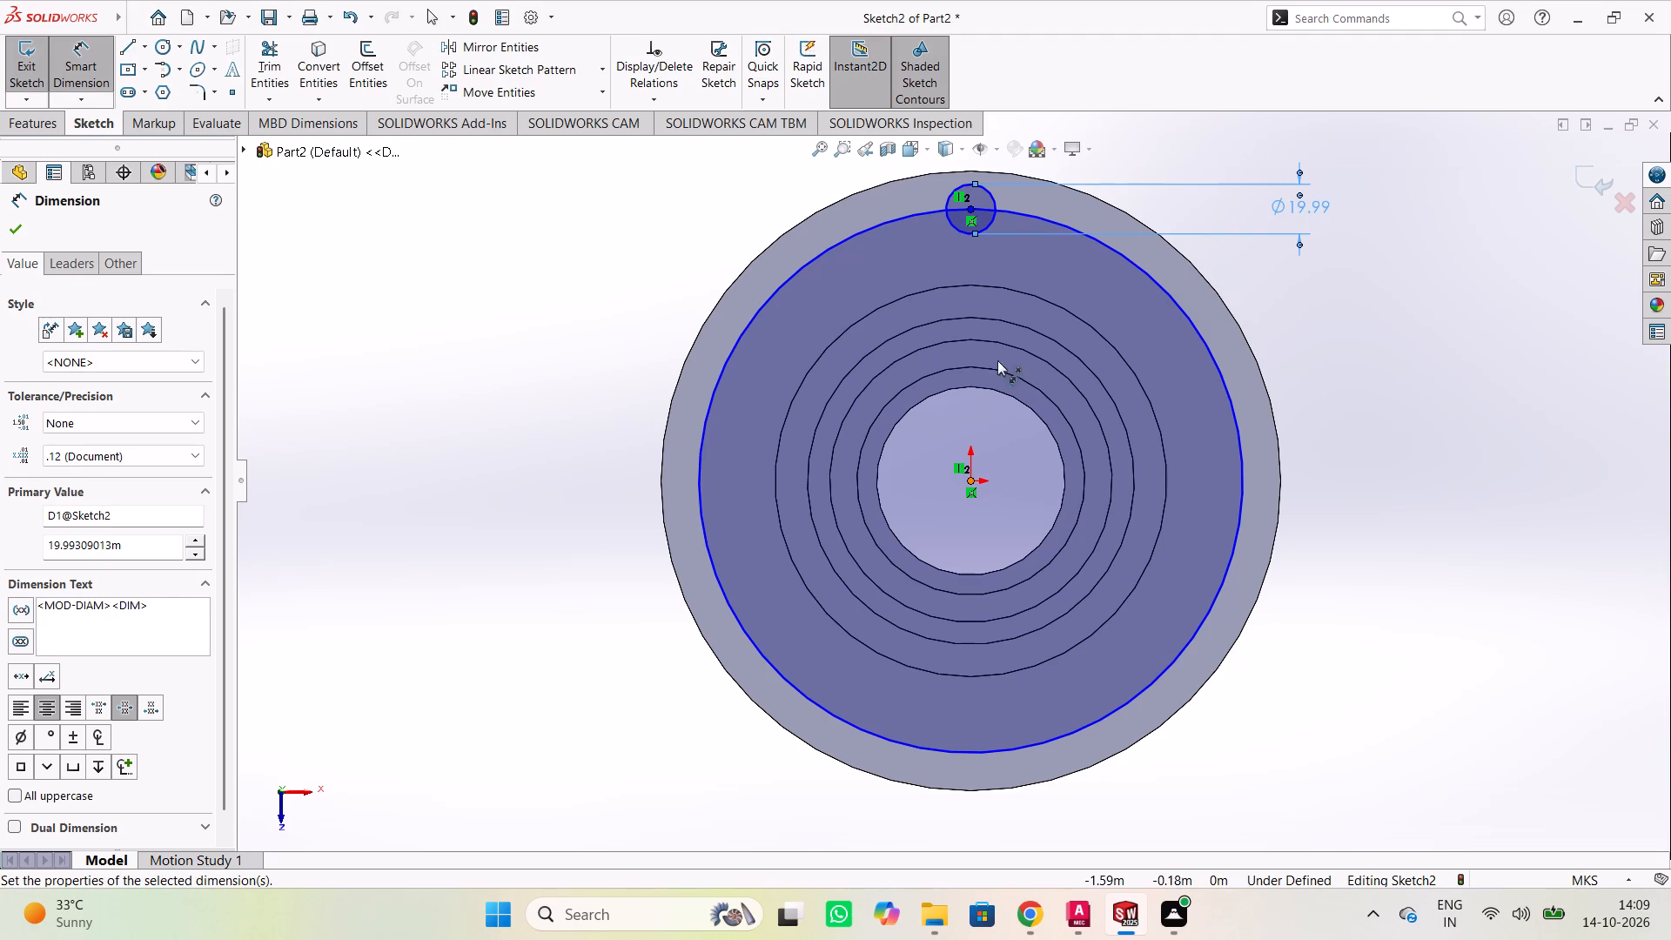
left_click(973, 208)
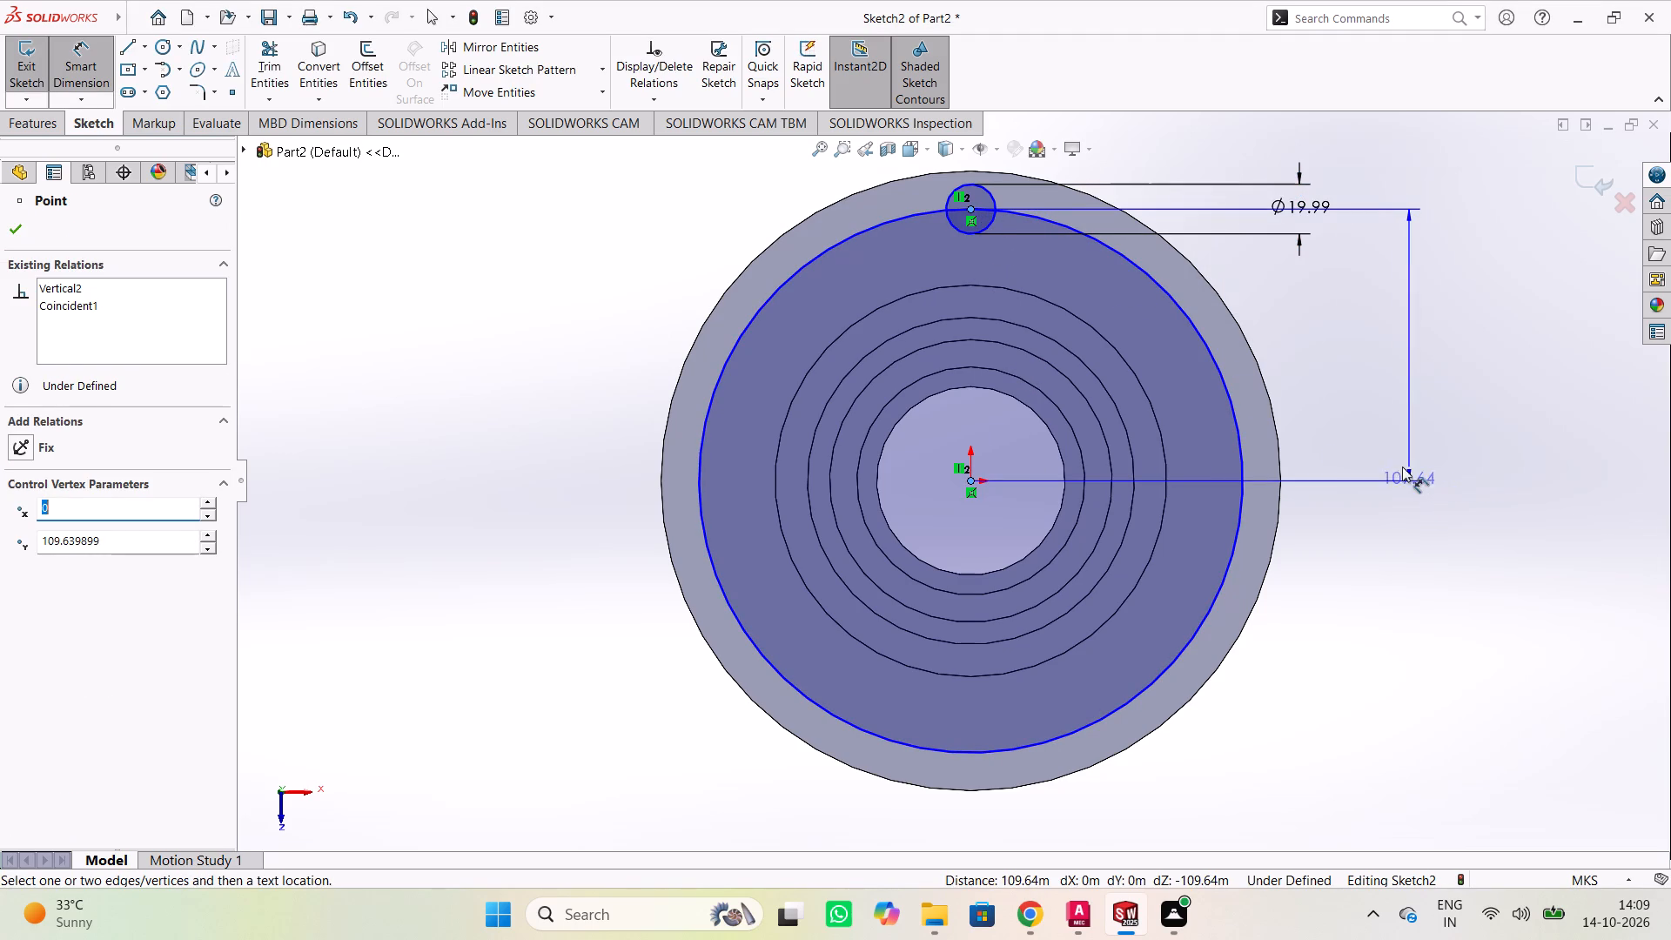
left_click(1401, 331)
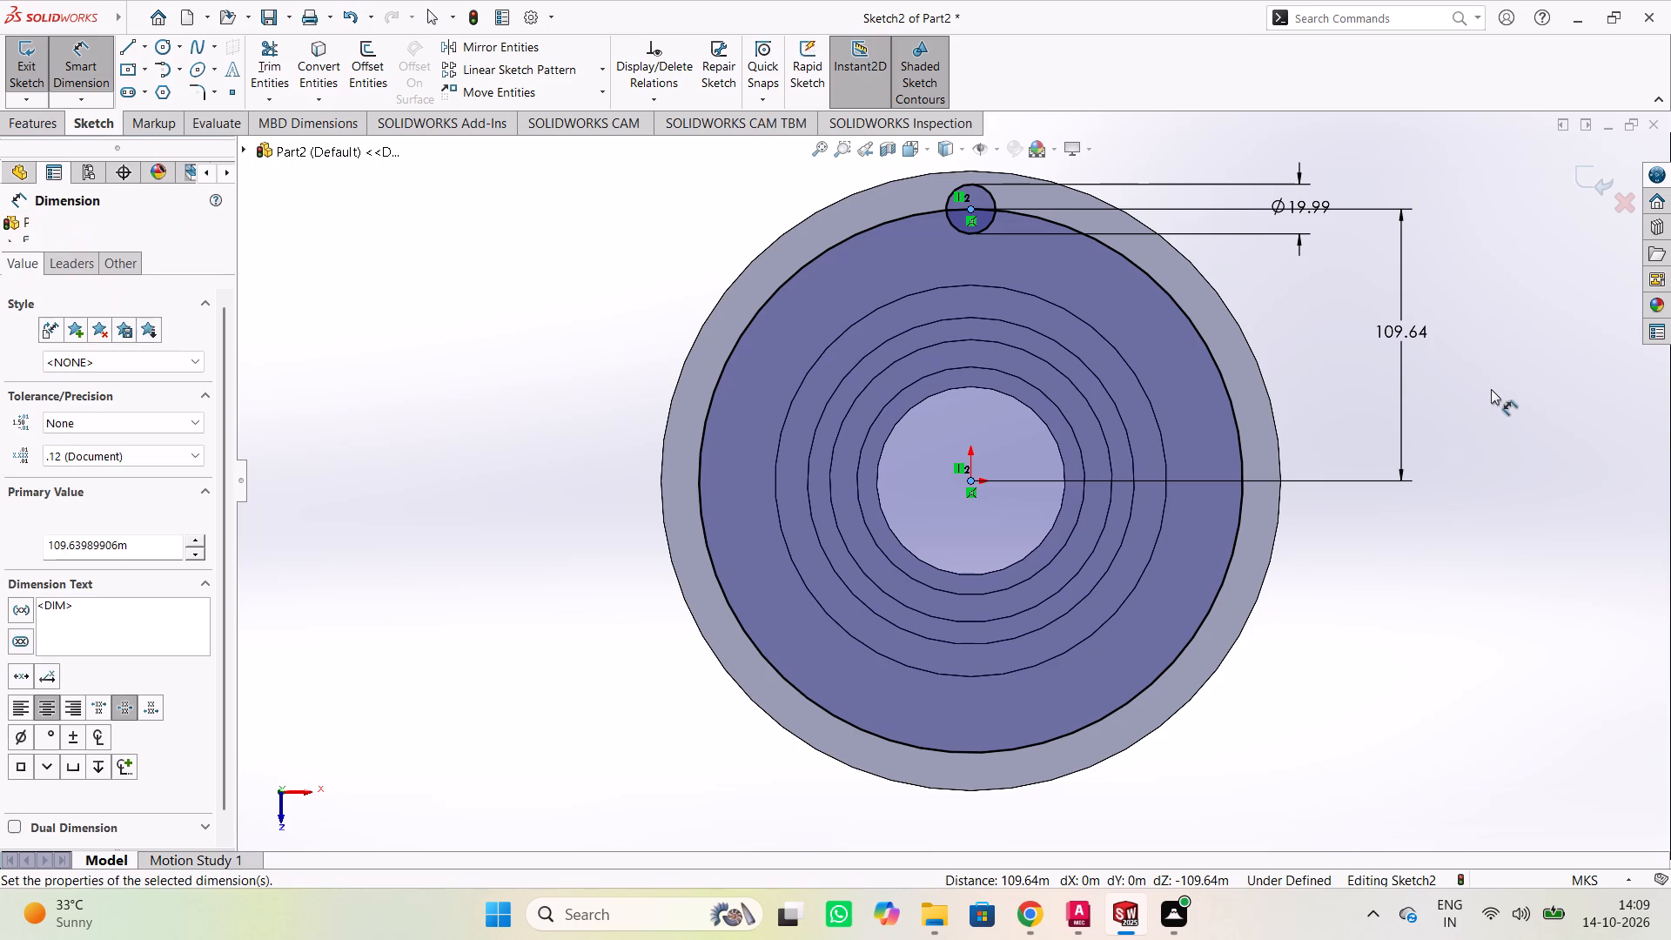
left_click(1325, 304)
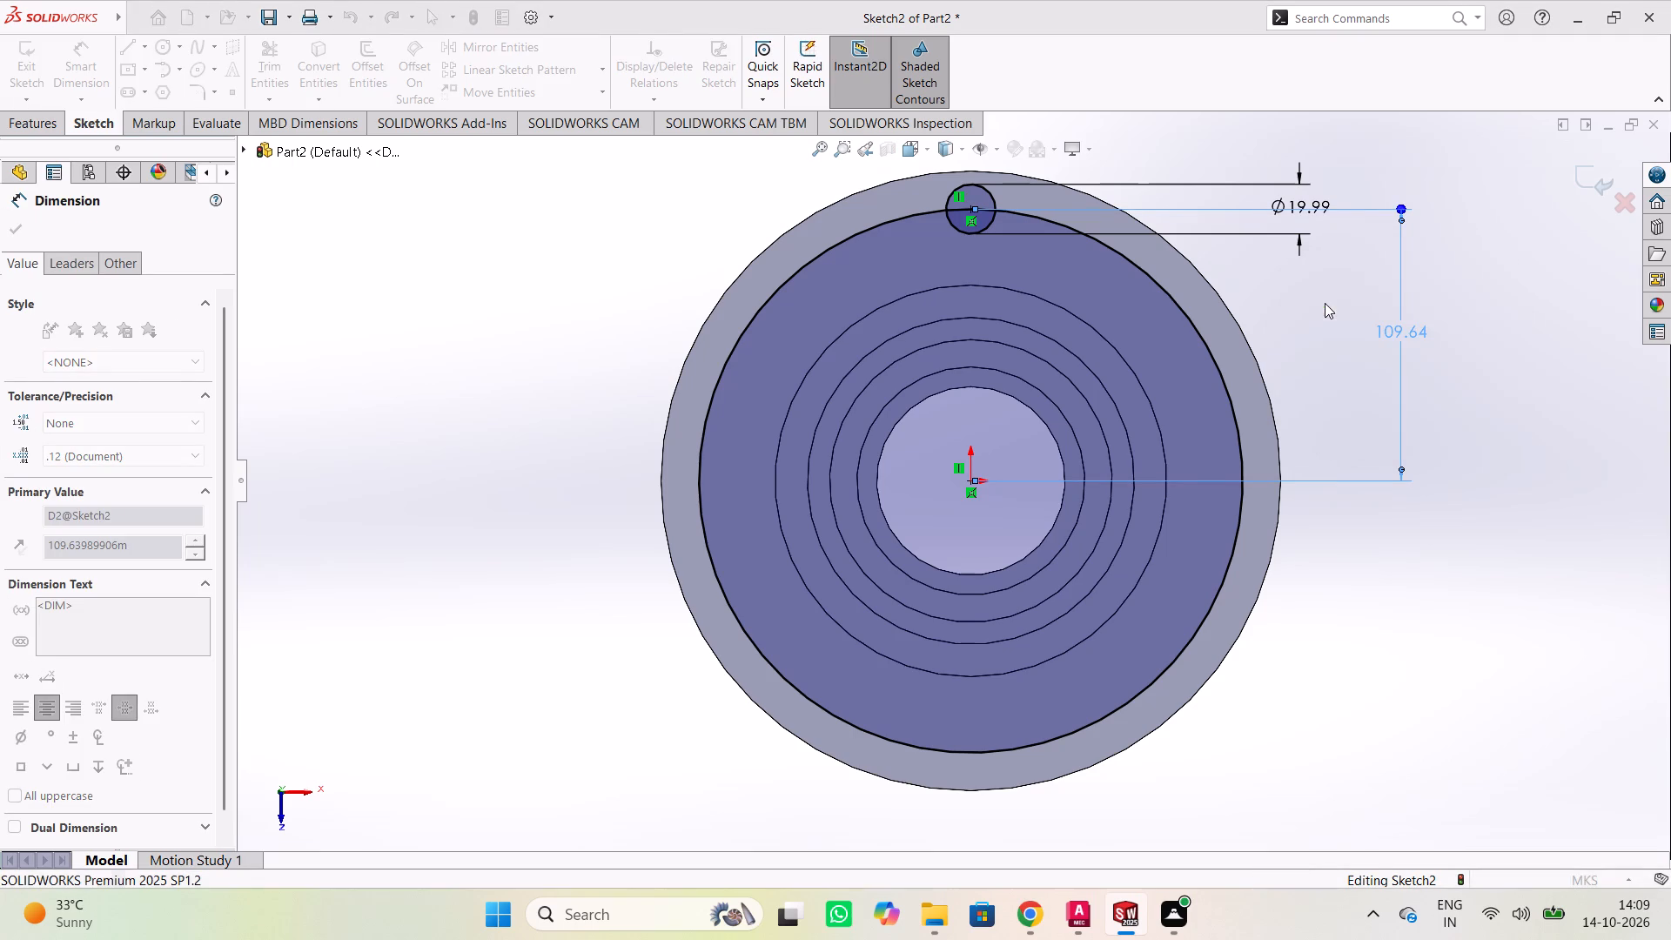
left_click(614, 190)
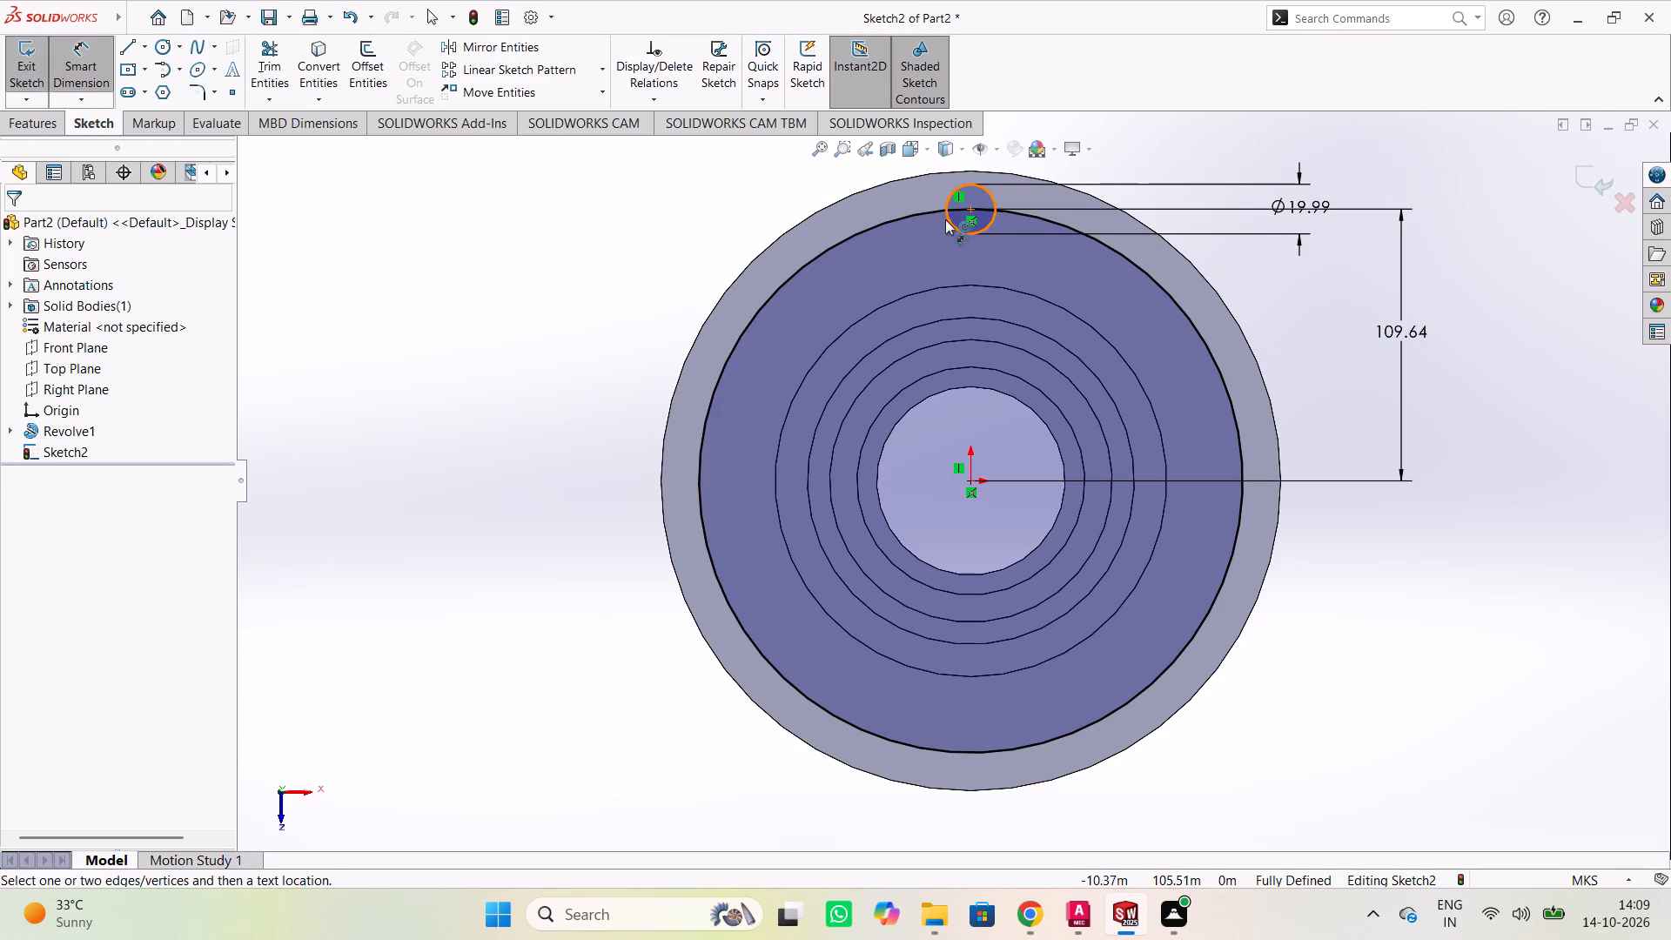
key("Escape")
Create a circular sketch pattern of the small circle about the origin with 6 equally spaced instances over 360 degrees.
left_click(947, 219)
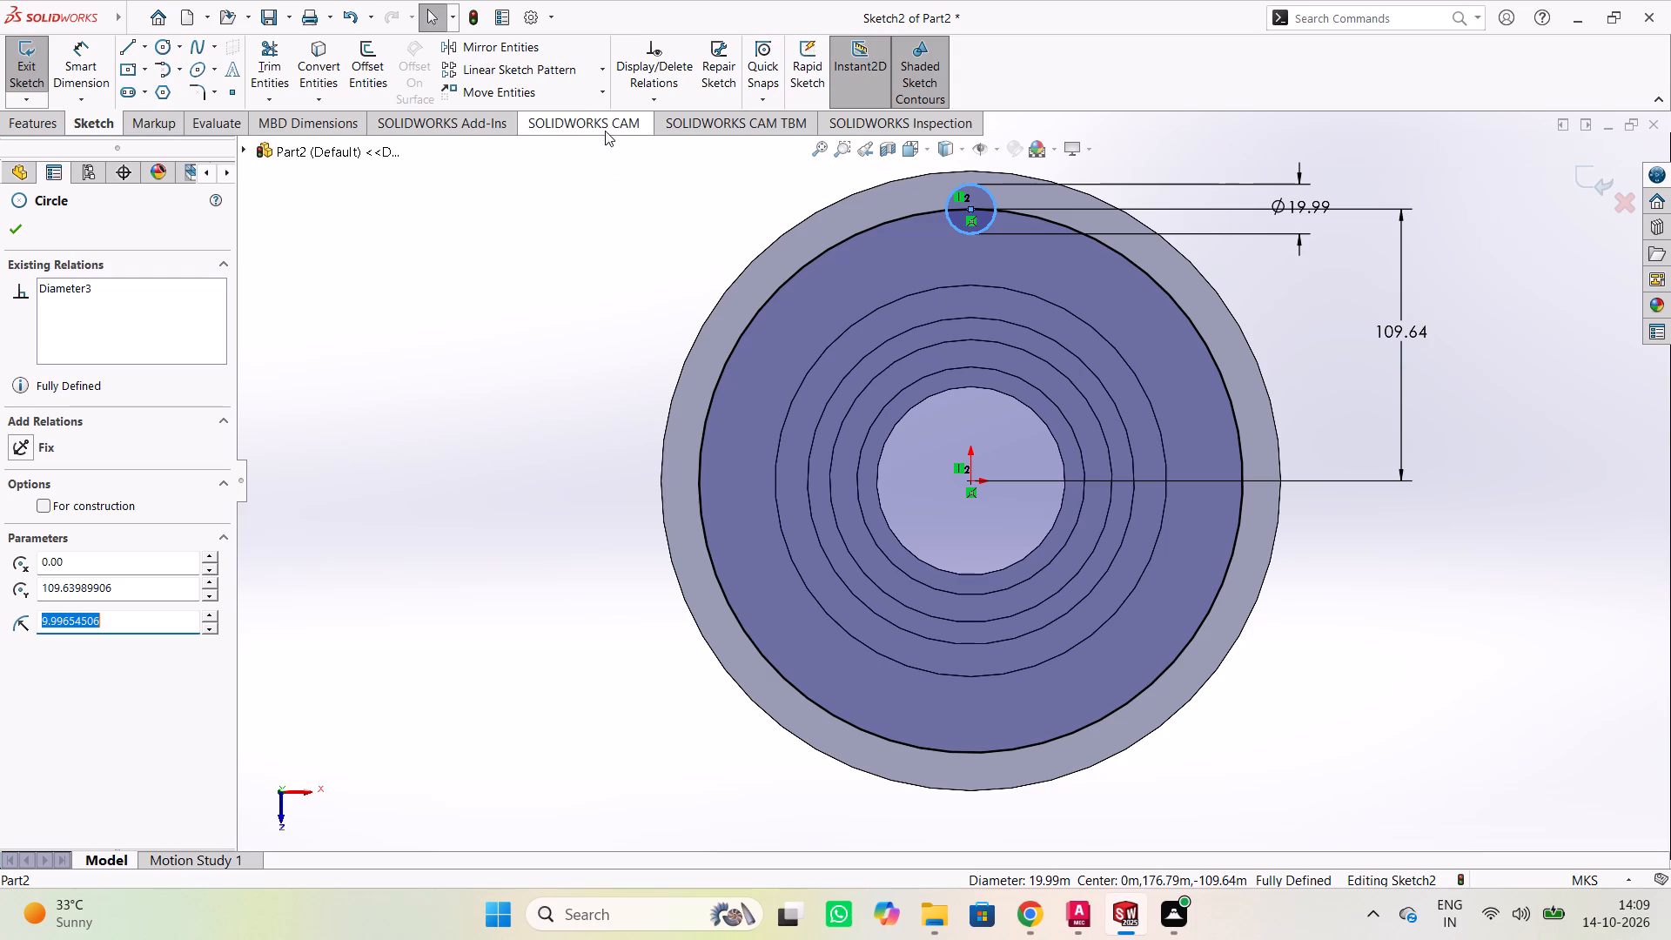
left_click(605, 69)
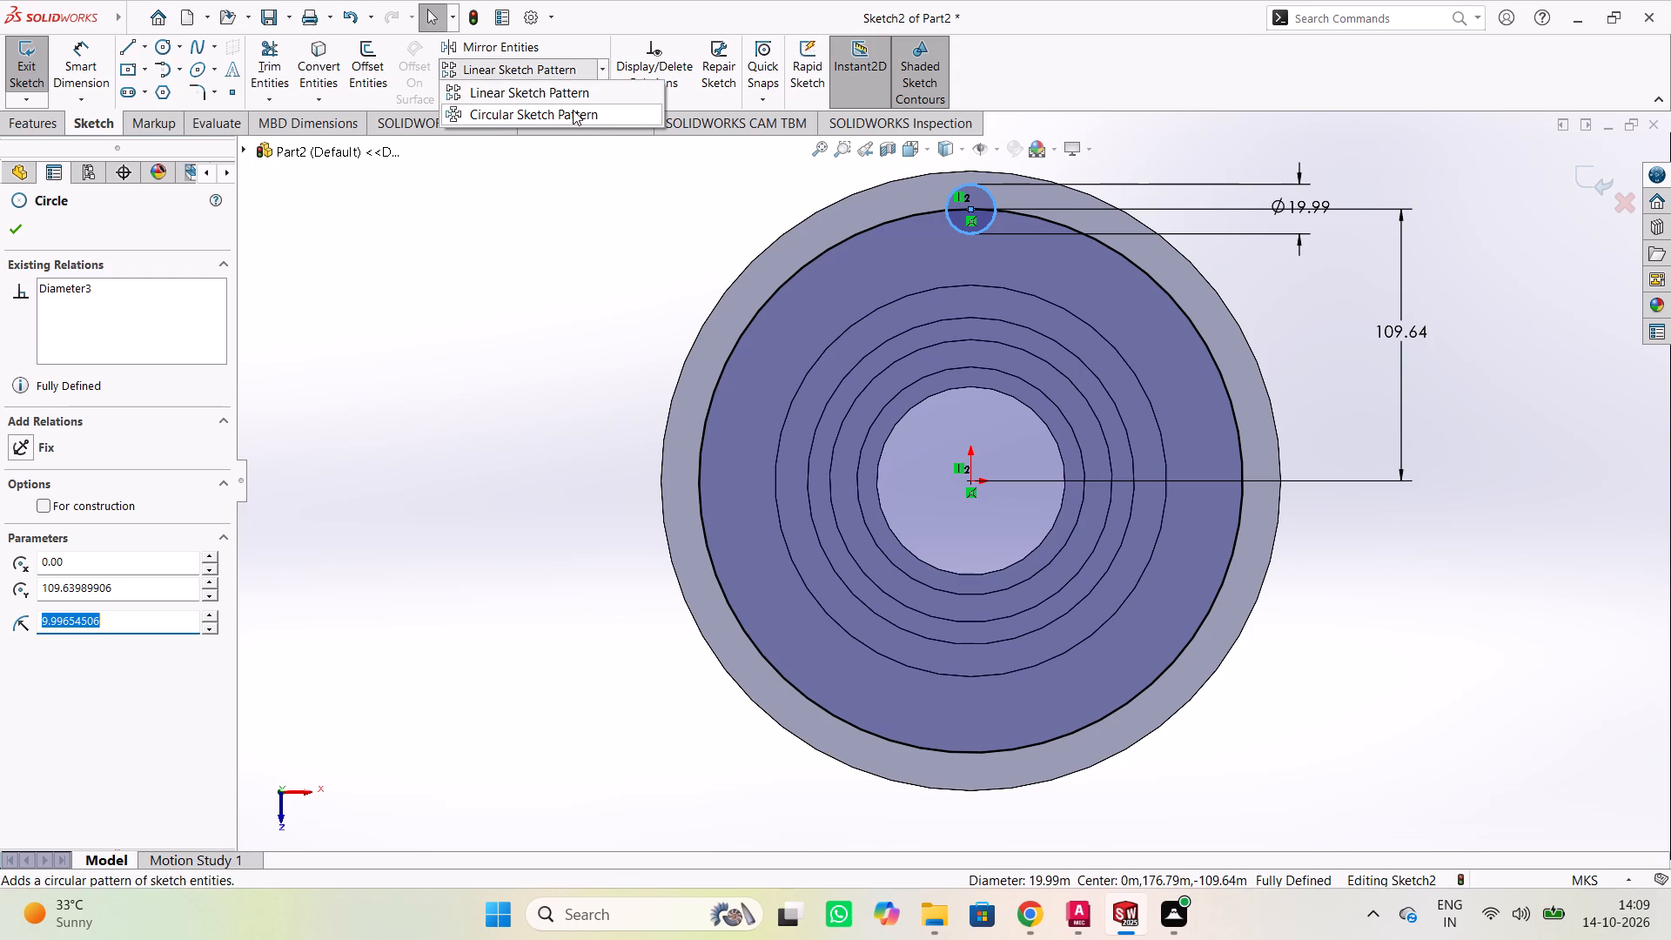
left_click(573, 110)
left_click(55, 494)
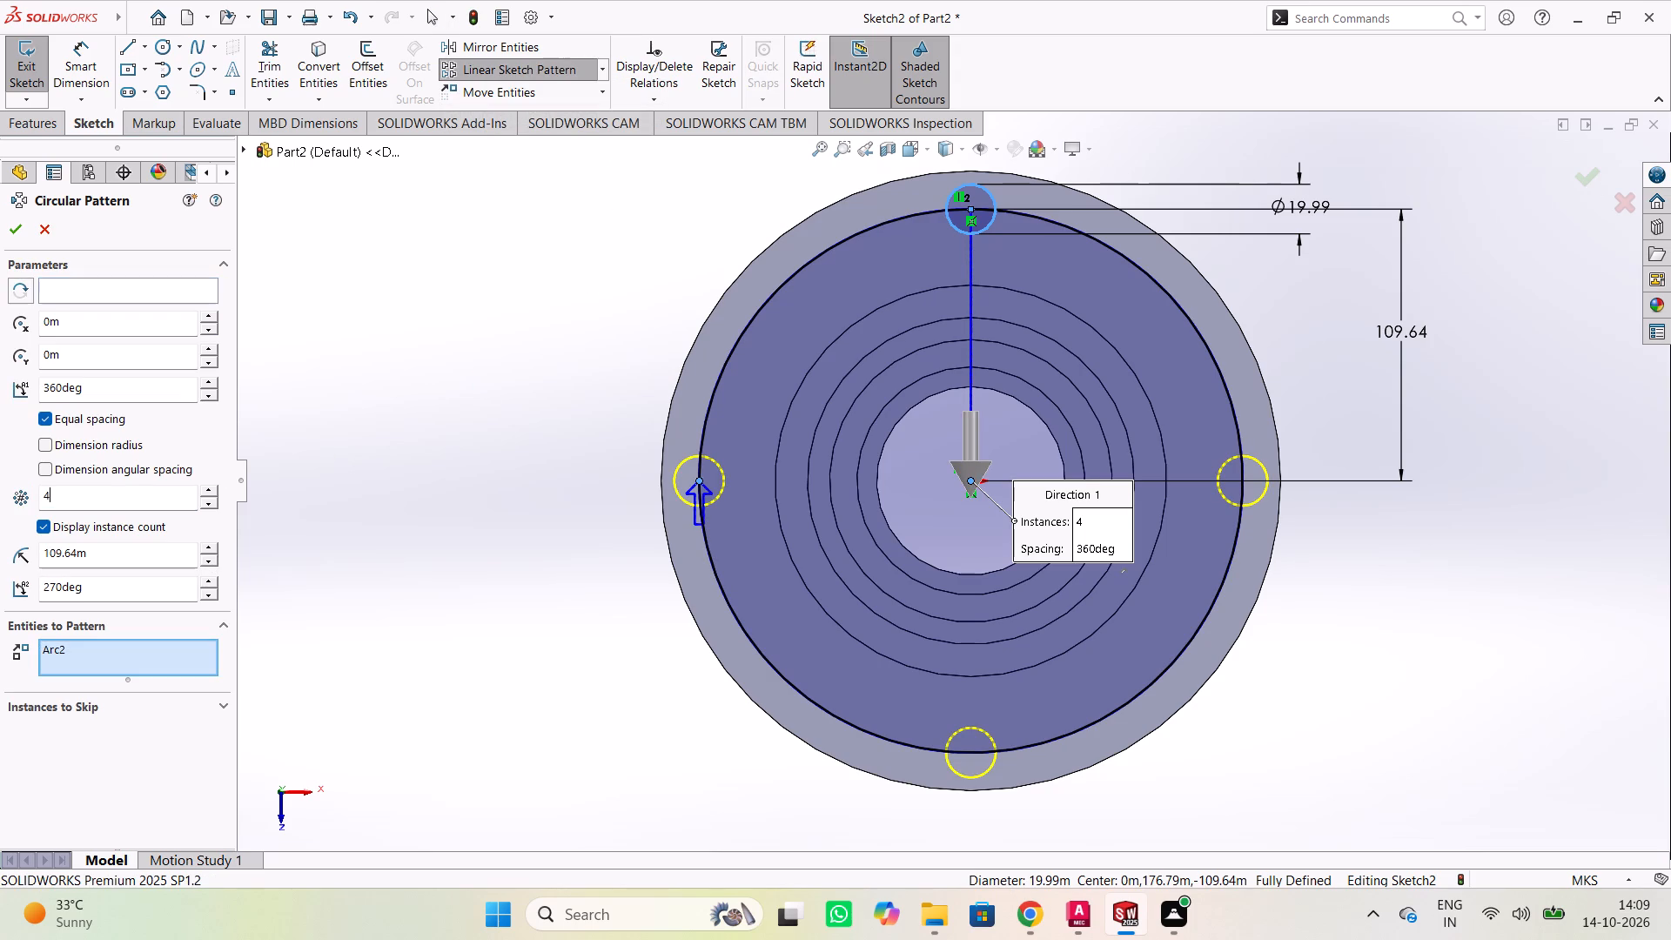
left_click(62, 493)
double_click(66, 487)
key("6")
key("Return")
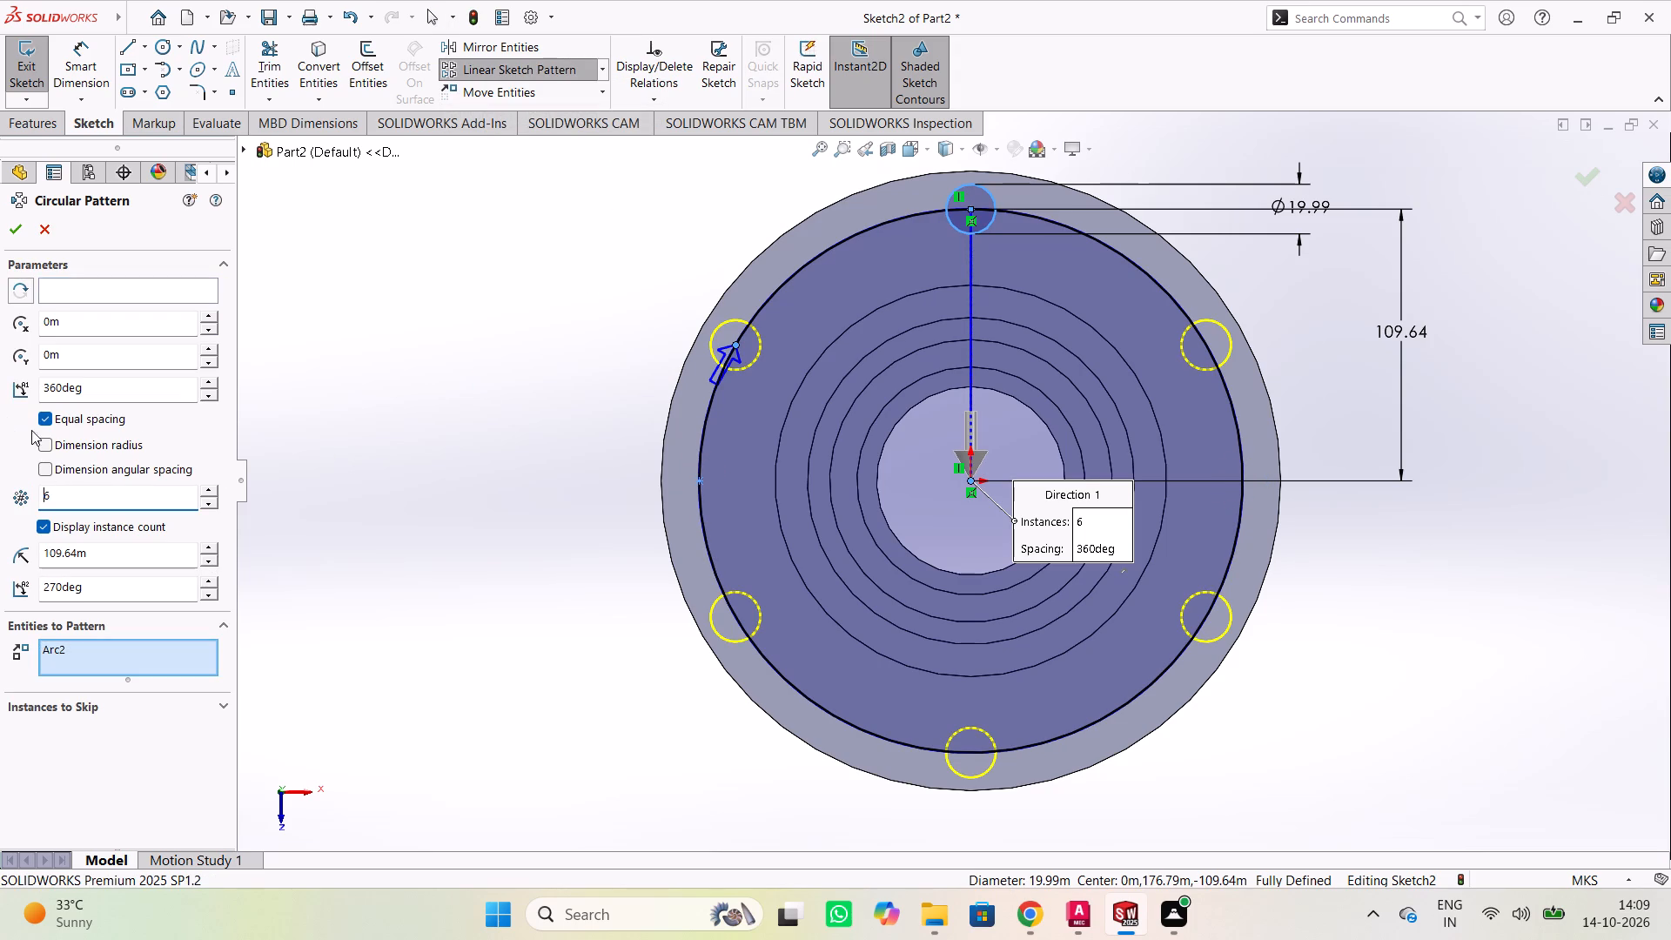
left_click(5, 237)
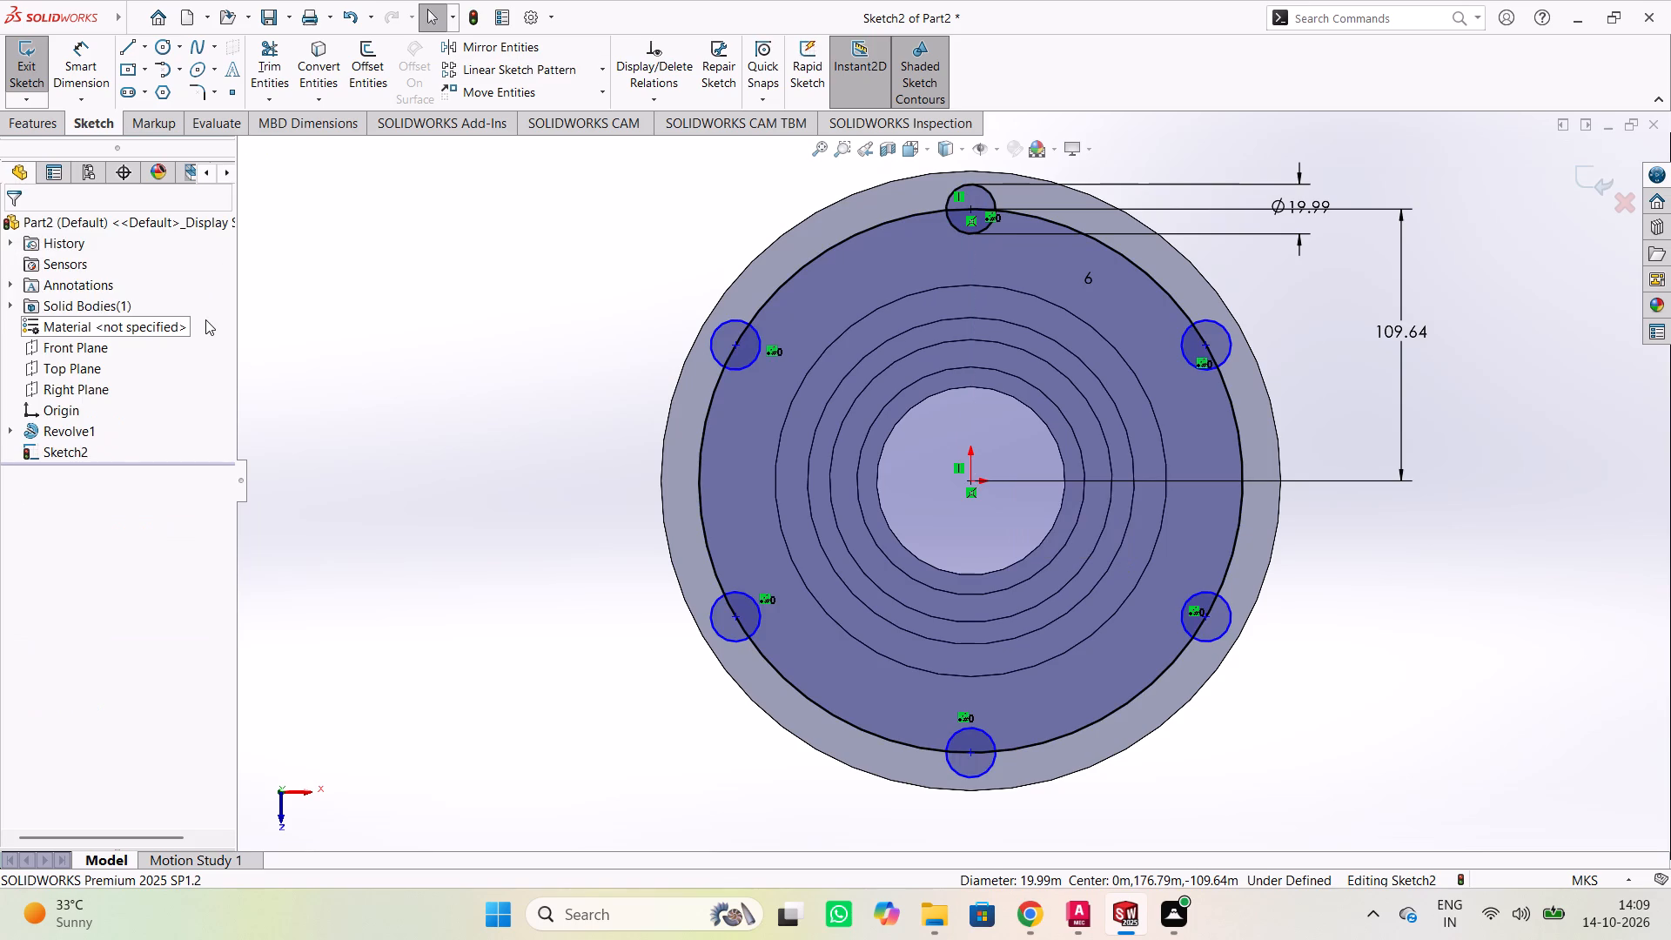
left_click(353, 341)
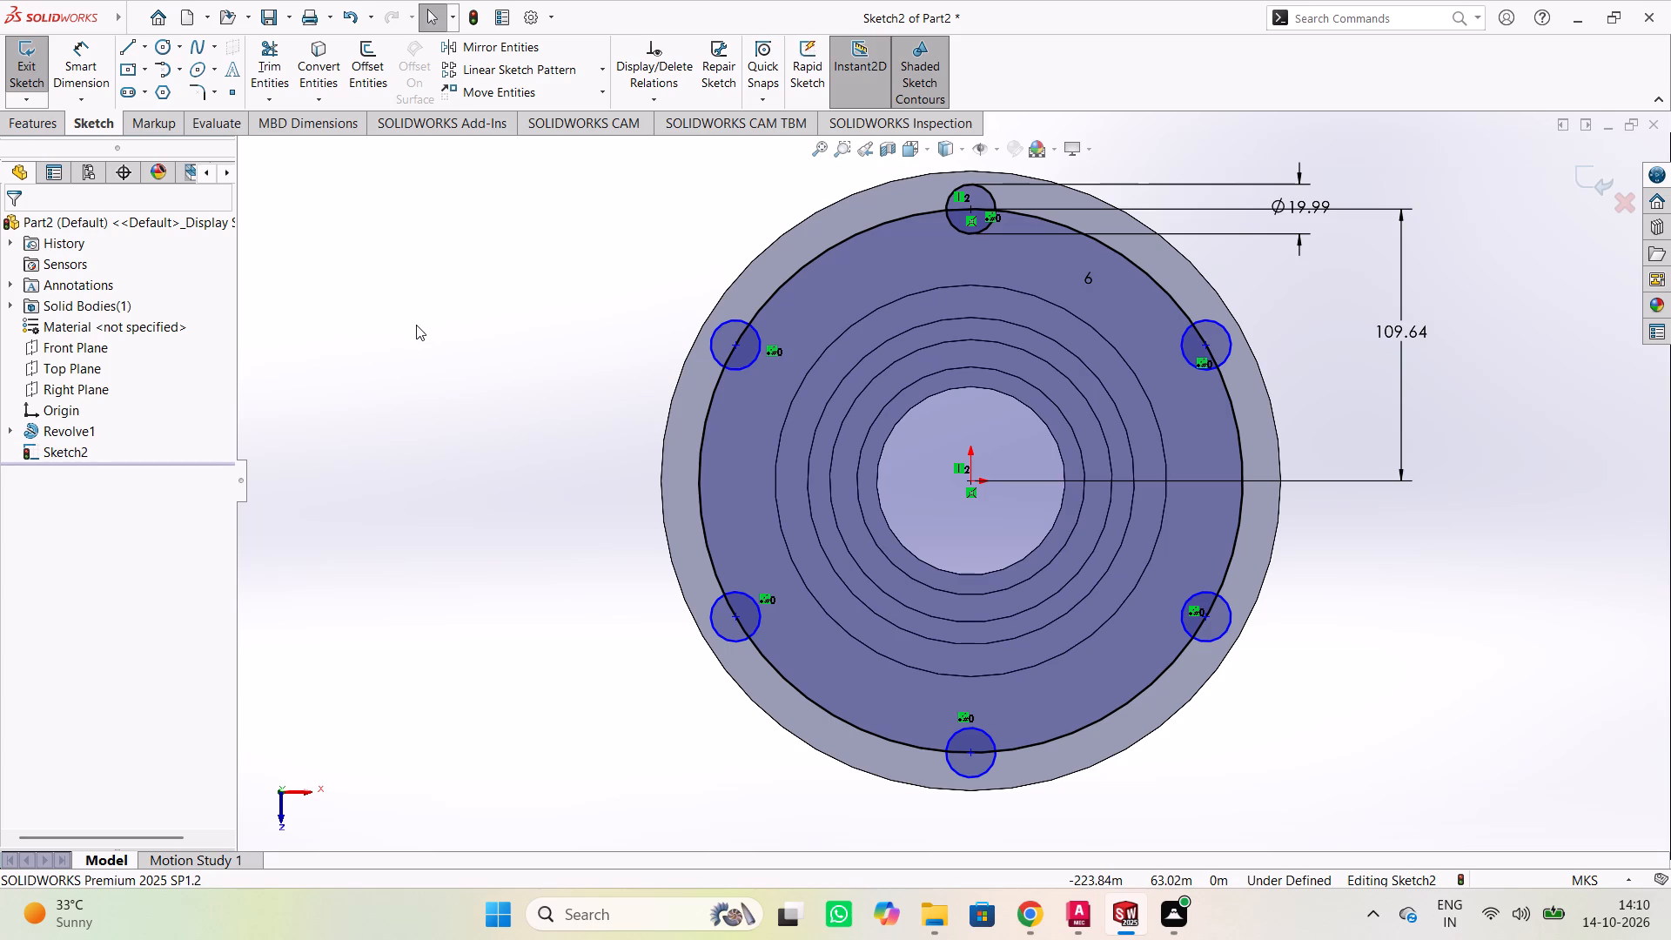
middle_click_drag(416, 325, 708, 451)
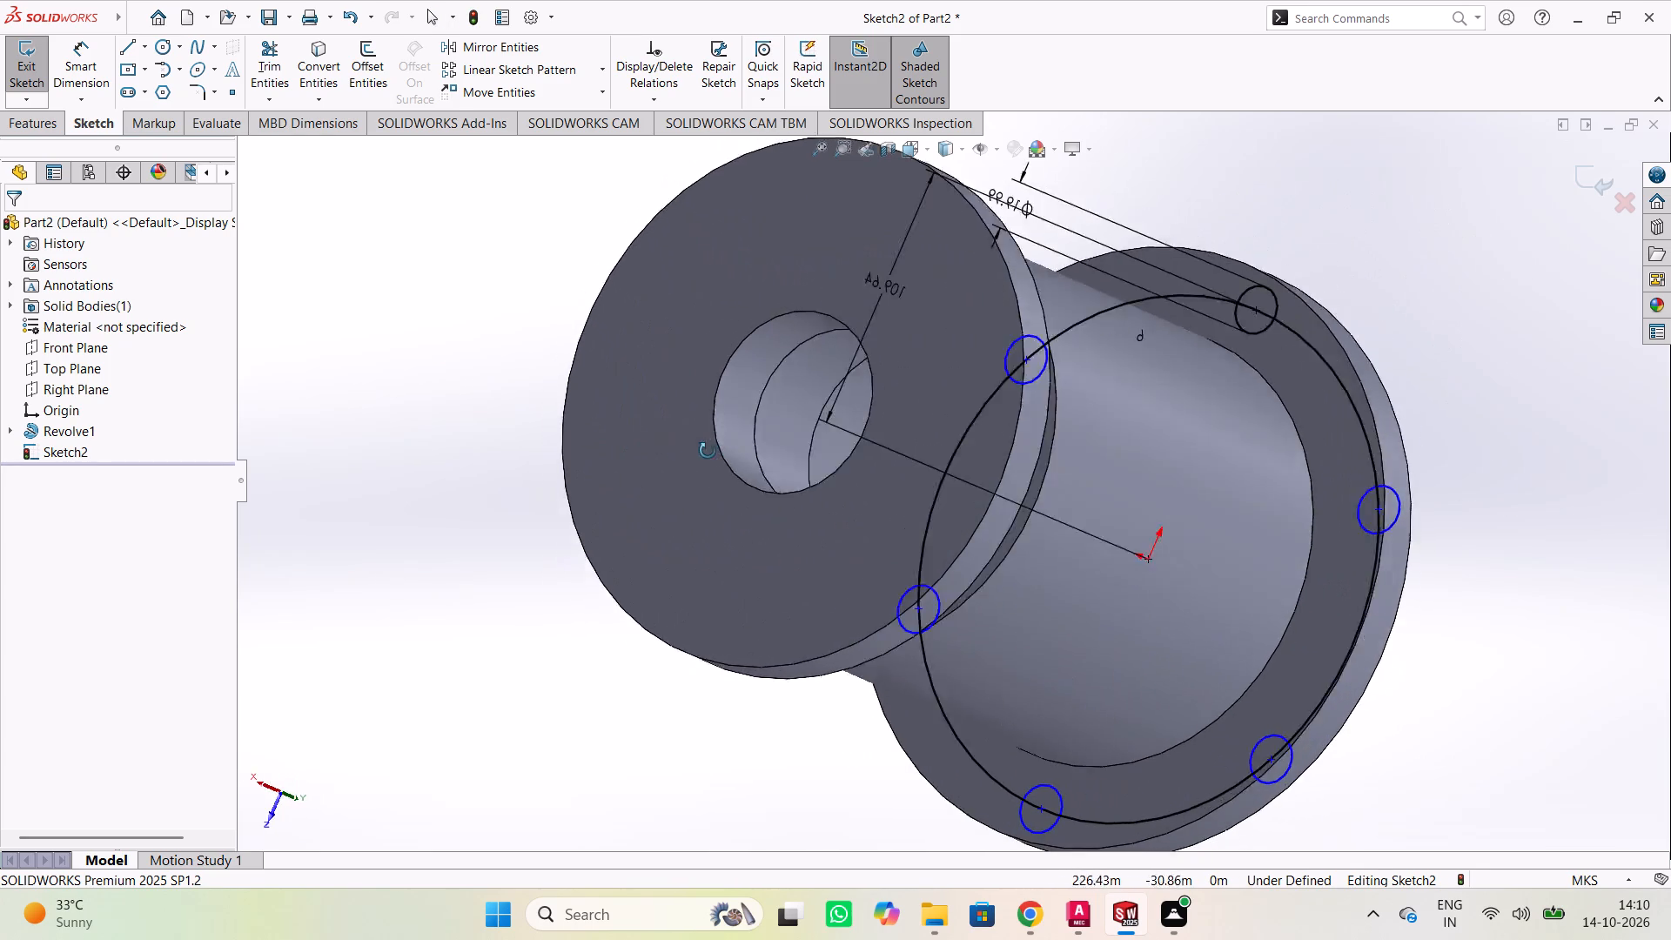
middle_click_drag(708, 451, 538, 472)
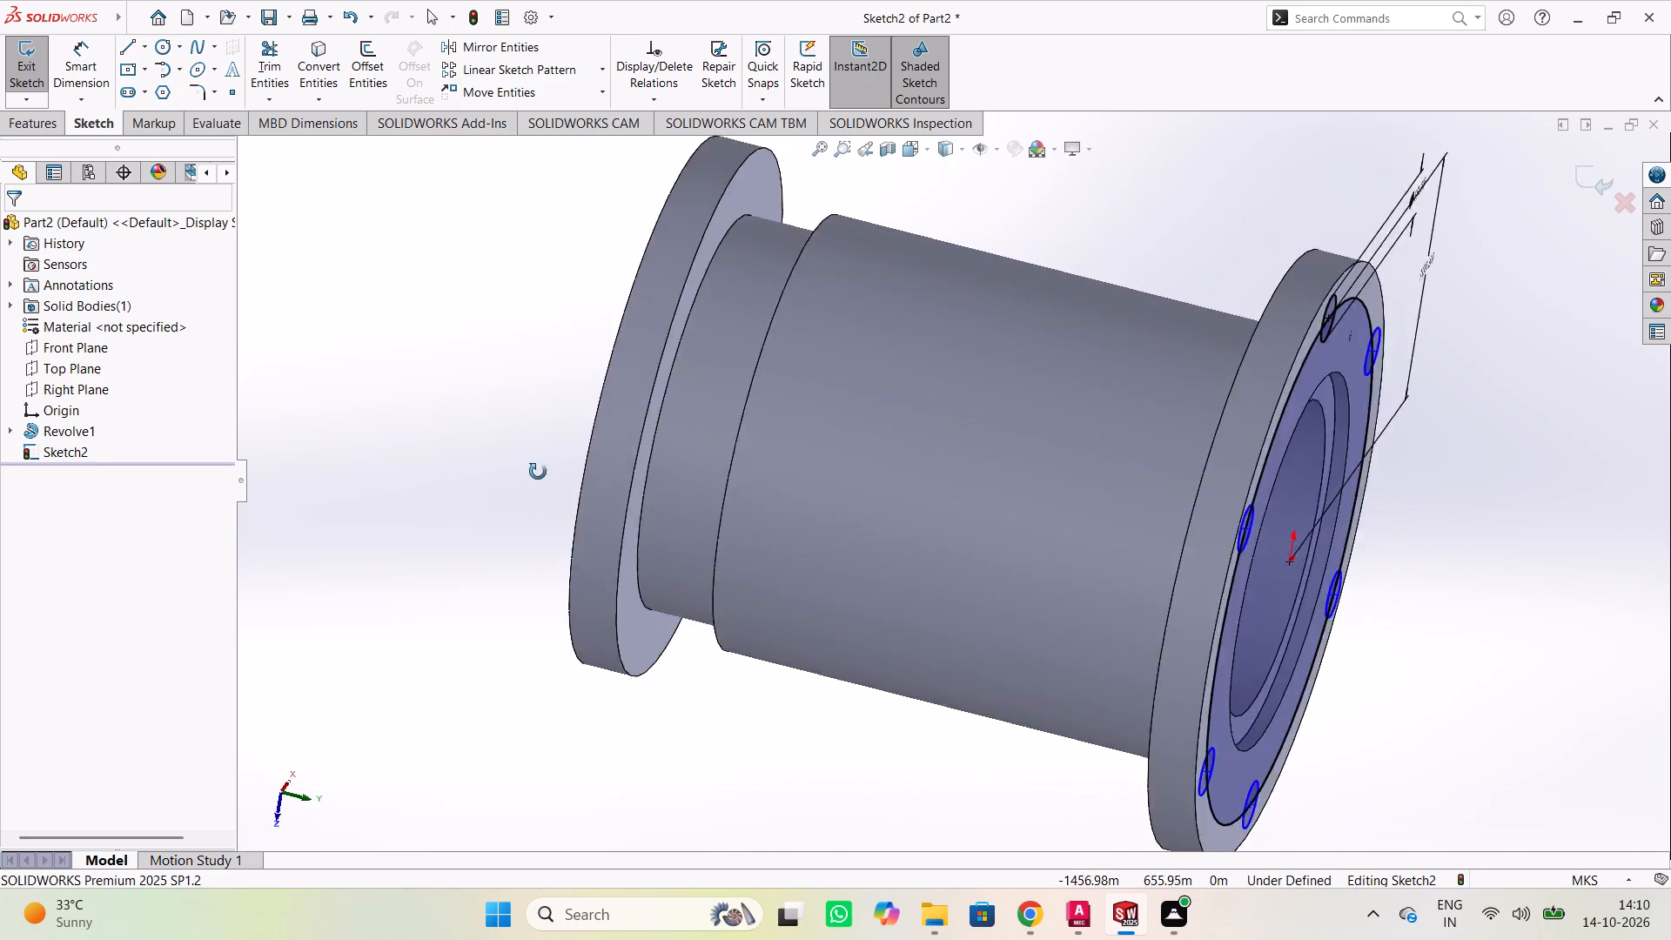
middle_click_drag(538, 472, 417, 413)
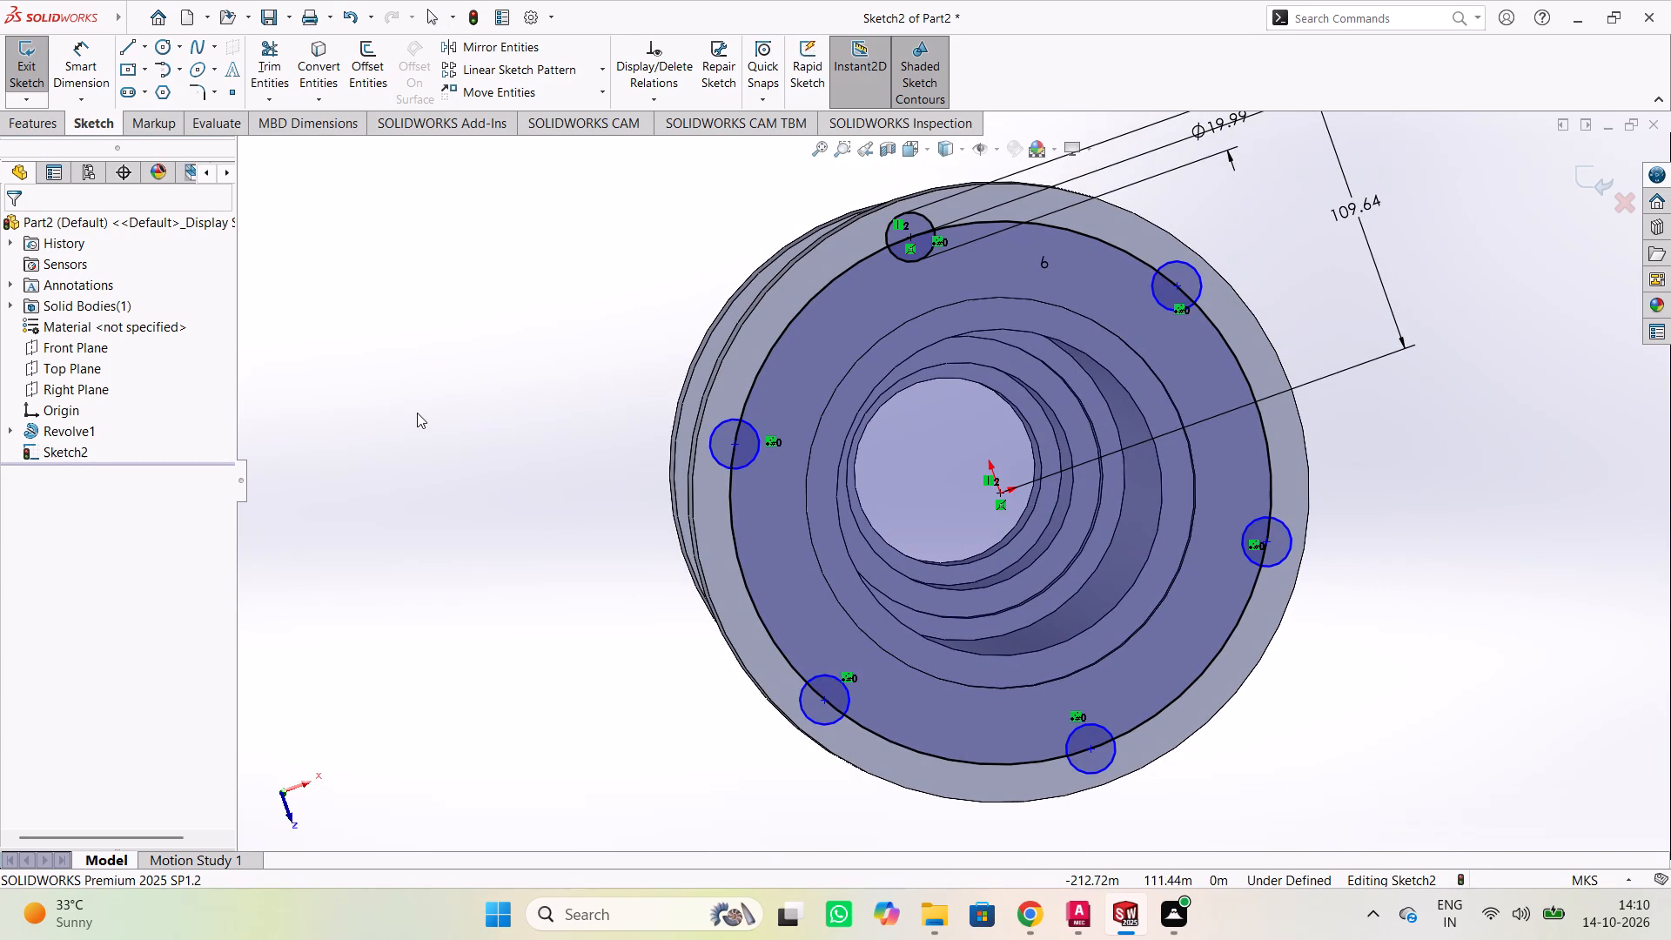
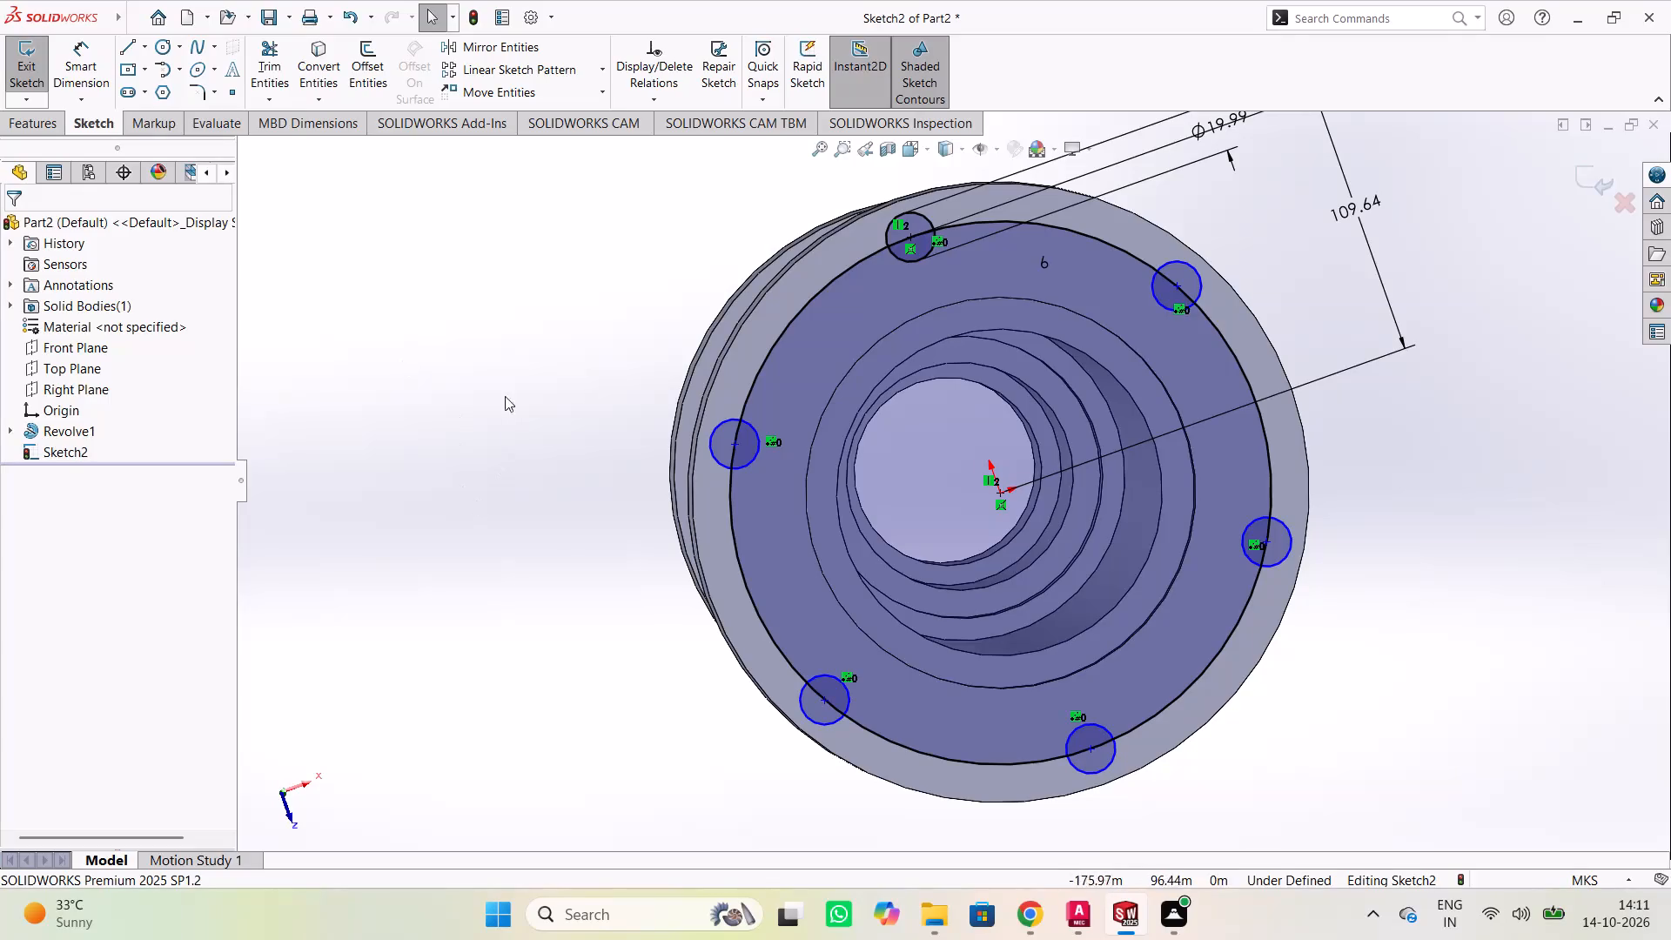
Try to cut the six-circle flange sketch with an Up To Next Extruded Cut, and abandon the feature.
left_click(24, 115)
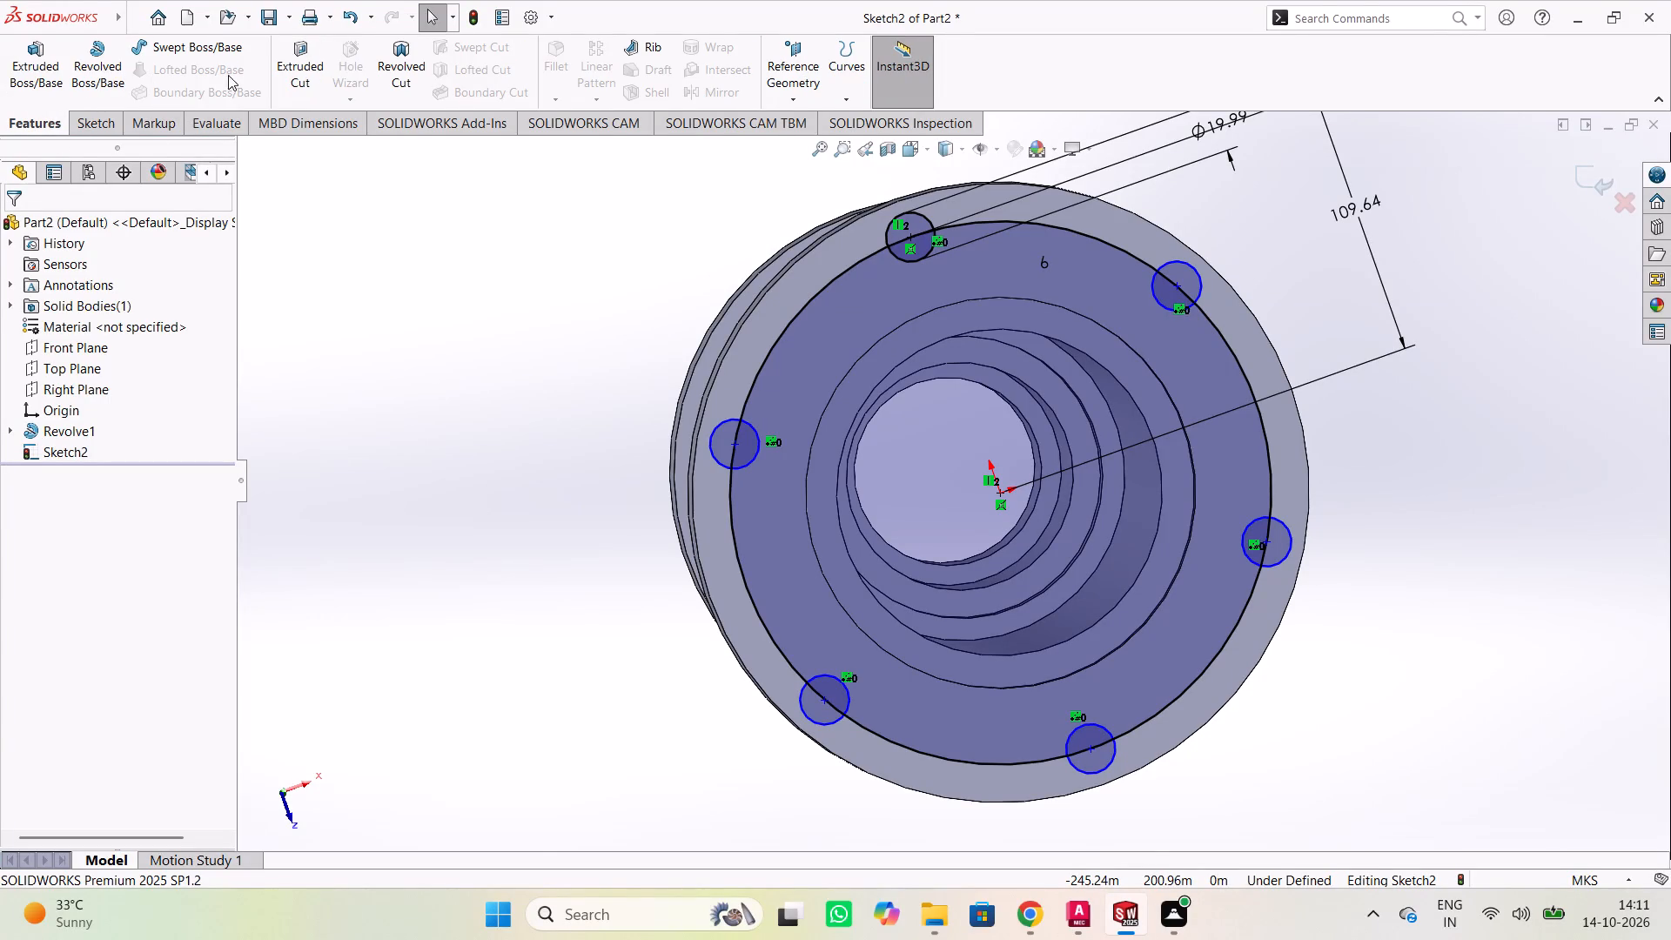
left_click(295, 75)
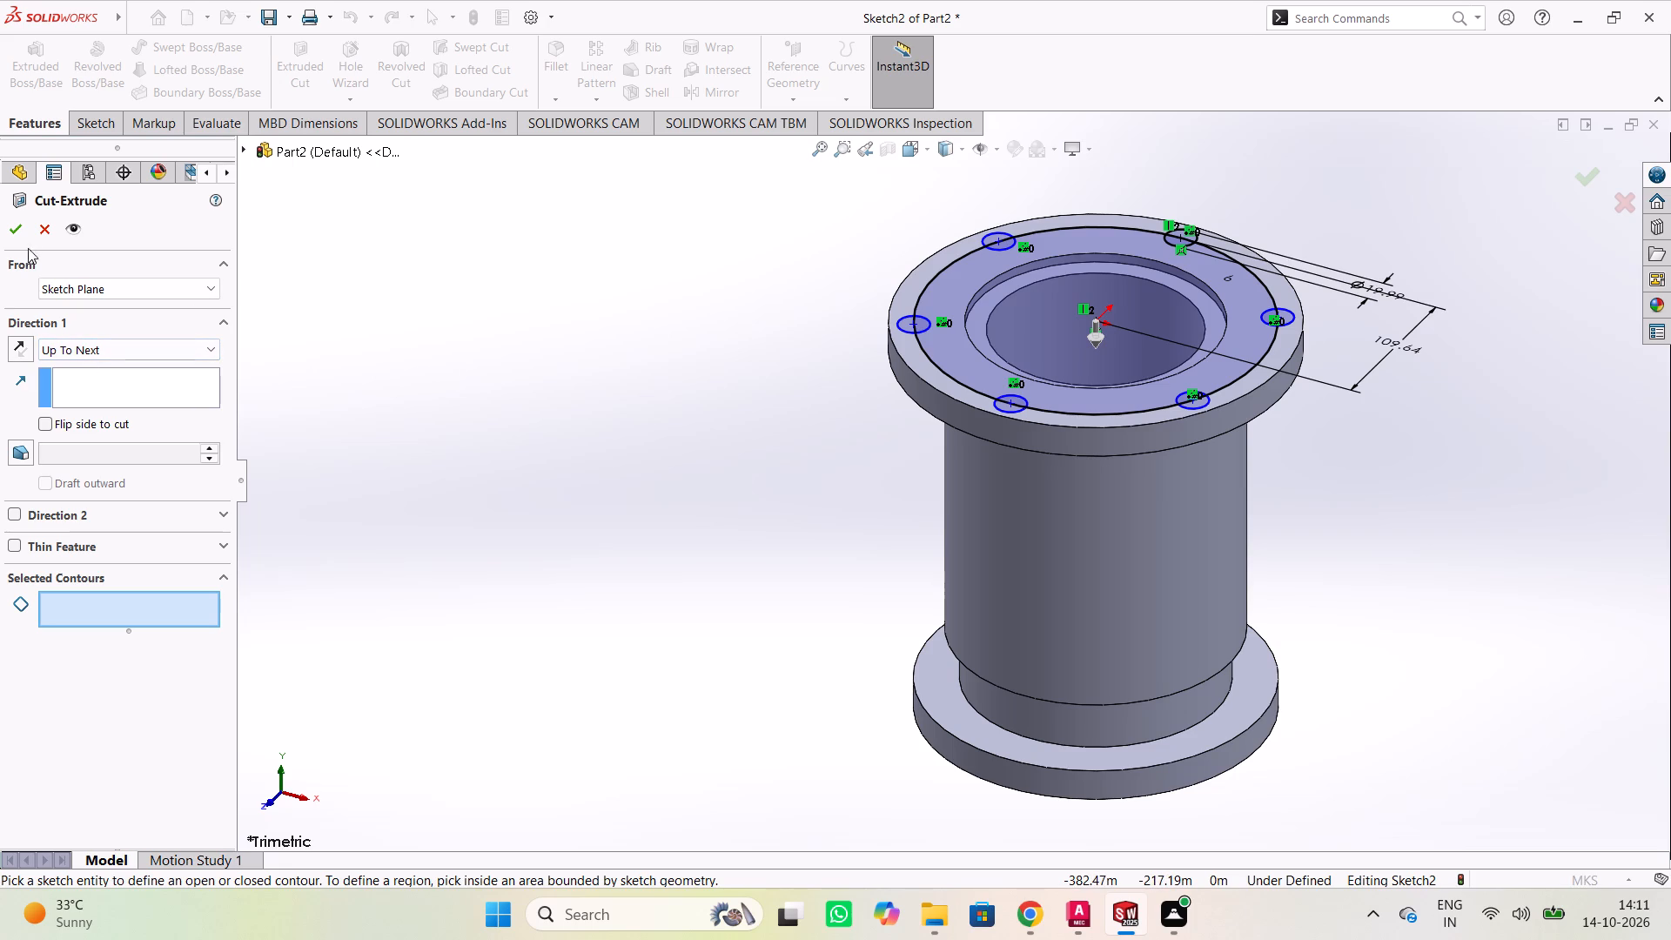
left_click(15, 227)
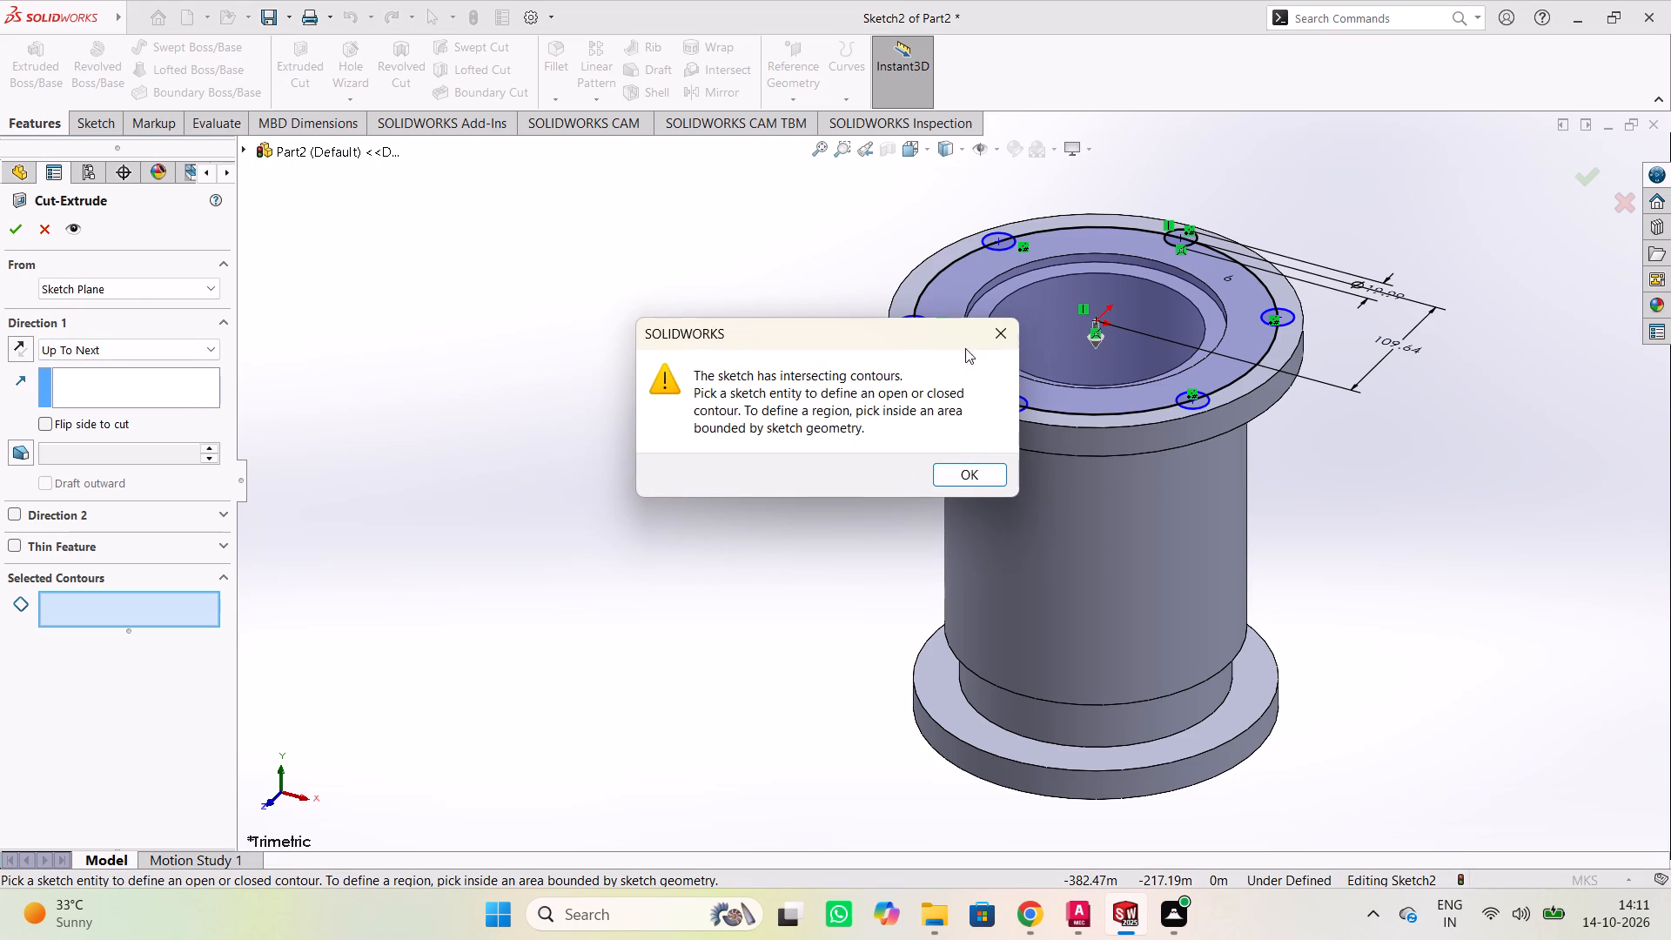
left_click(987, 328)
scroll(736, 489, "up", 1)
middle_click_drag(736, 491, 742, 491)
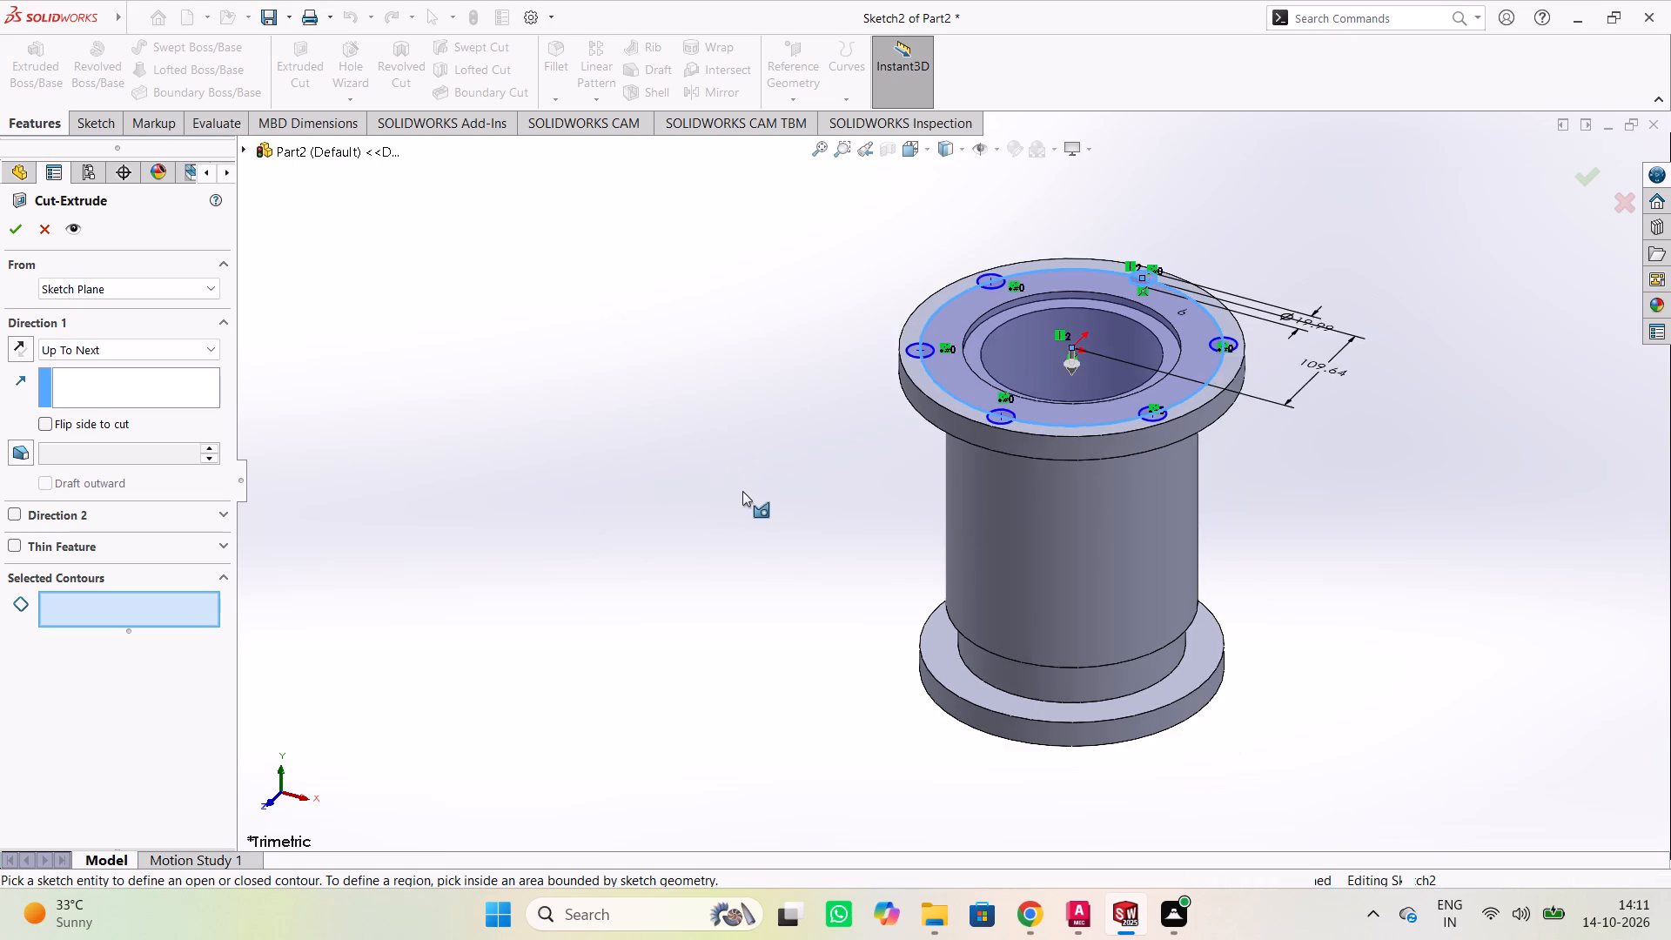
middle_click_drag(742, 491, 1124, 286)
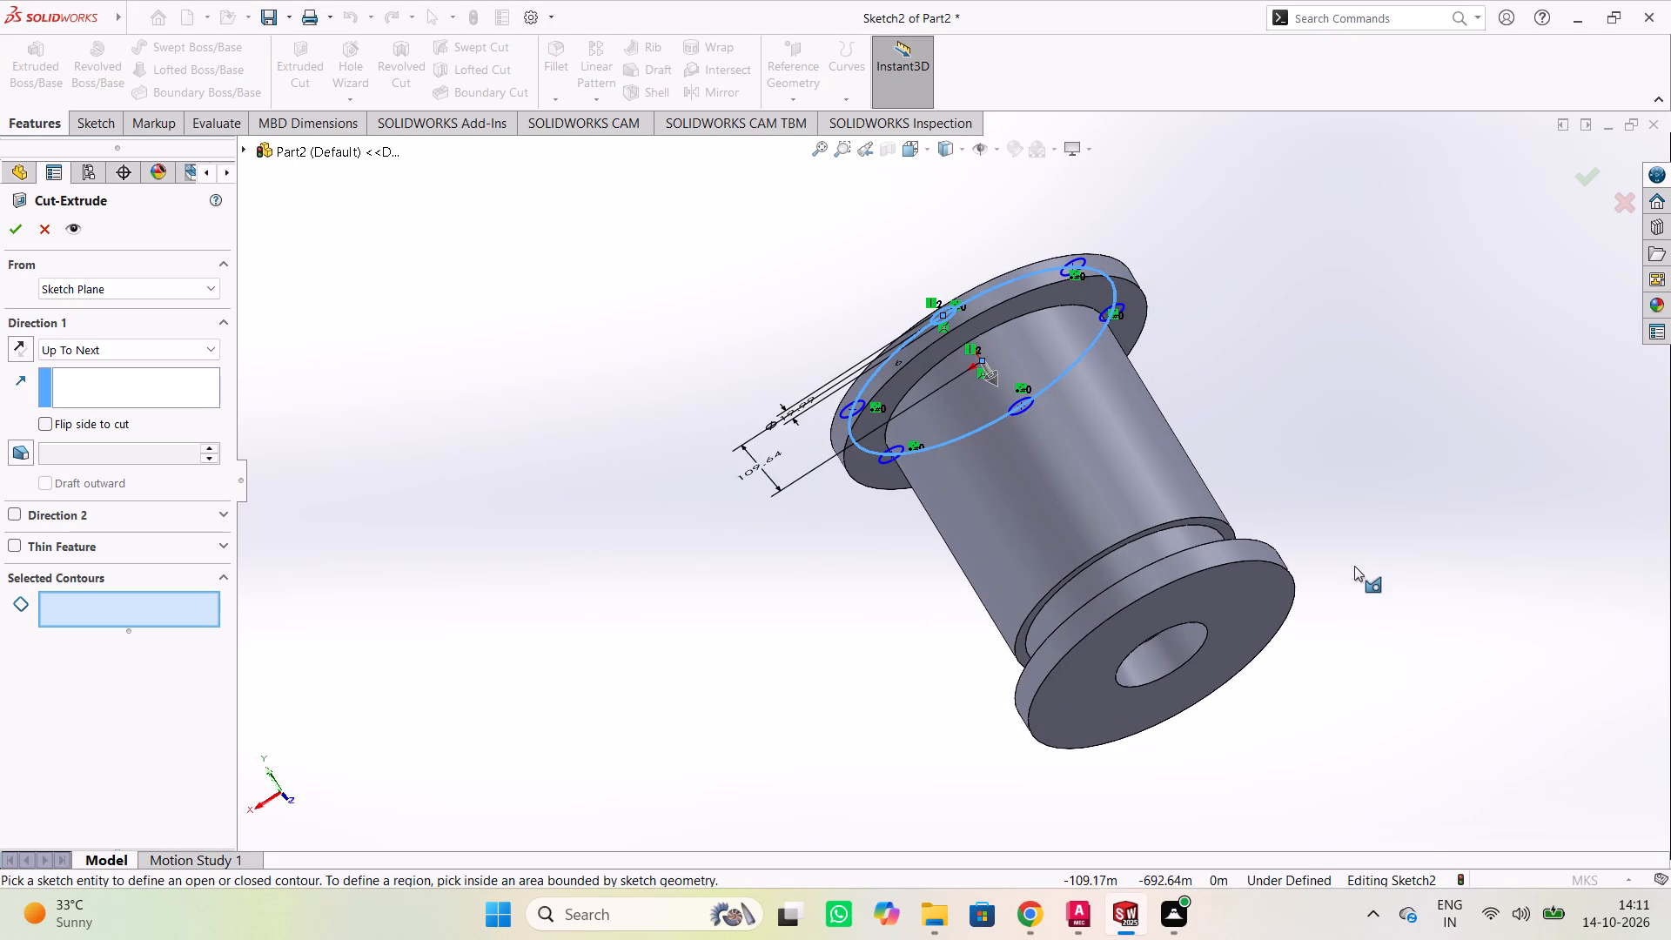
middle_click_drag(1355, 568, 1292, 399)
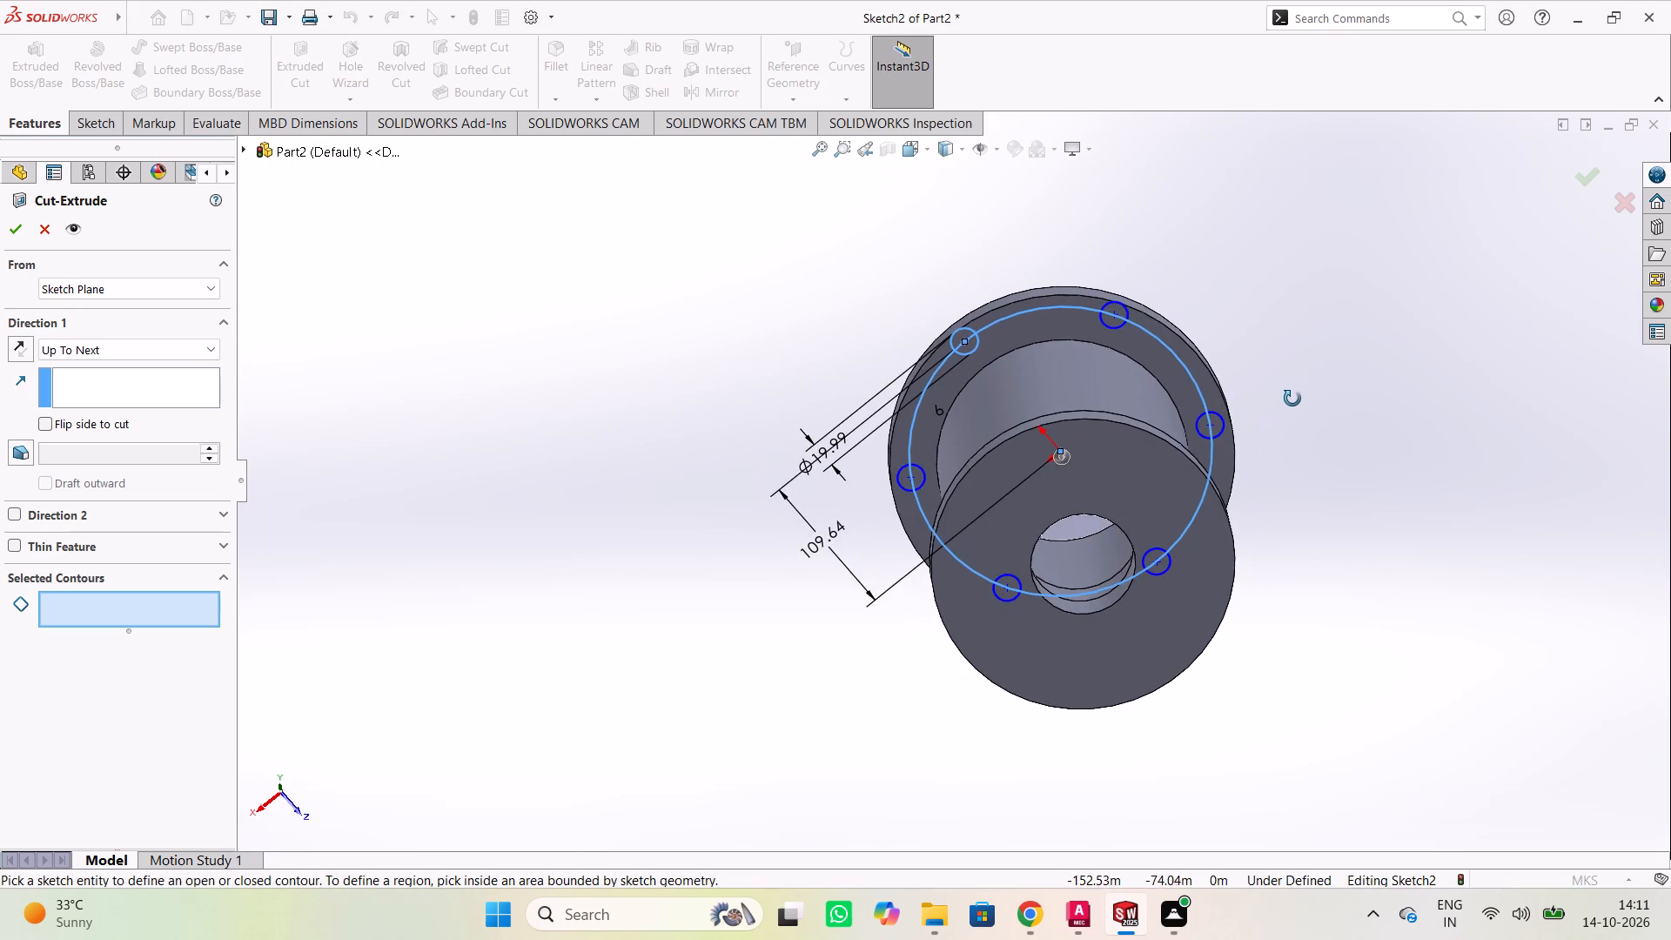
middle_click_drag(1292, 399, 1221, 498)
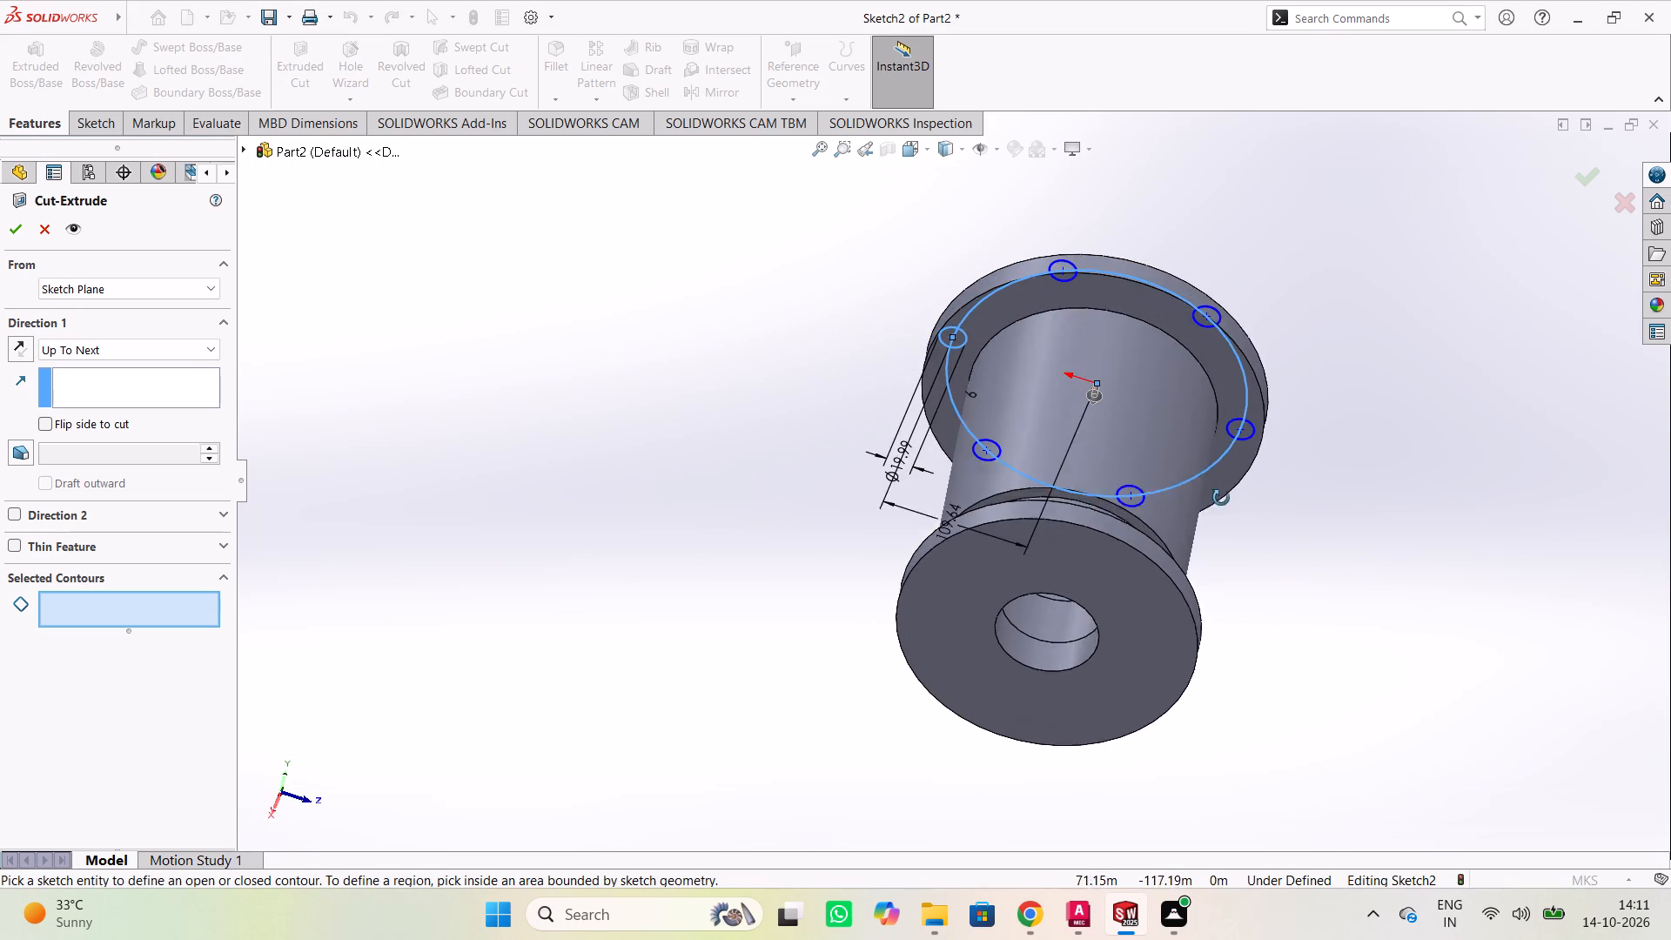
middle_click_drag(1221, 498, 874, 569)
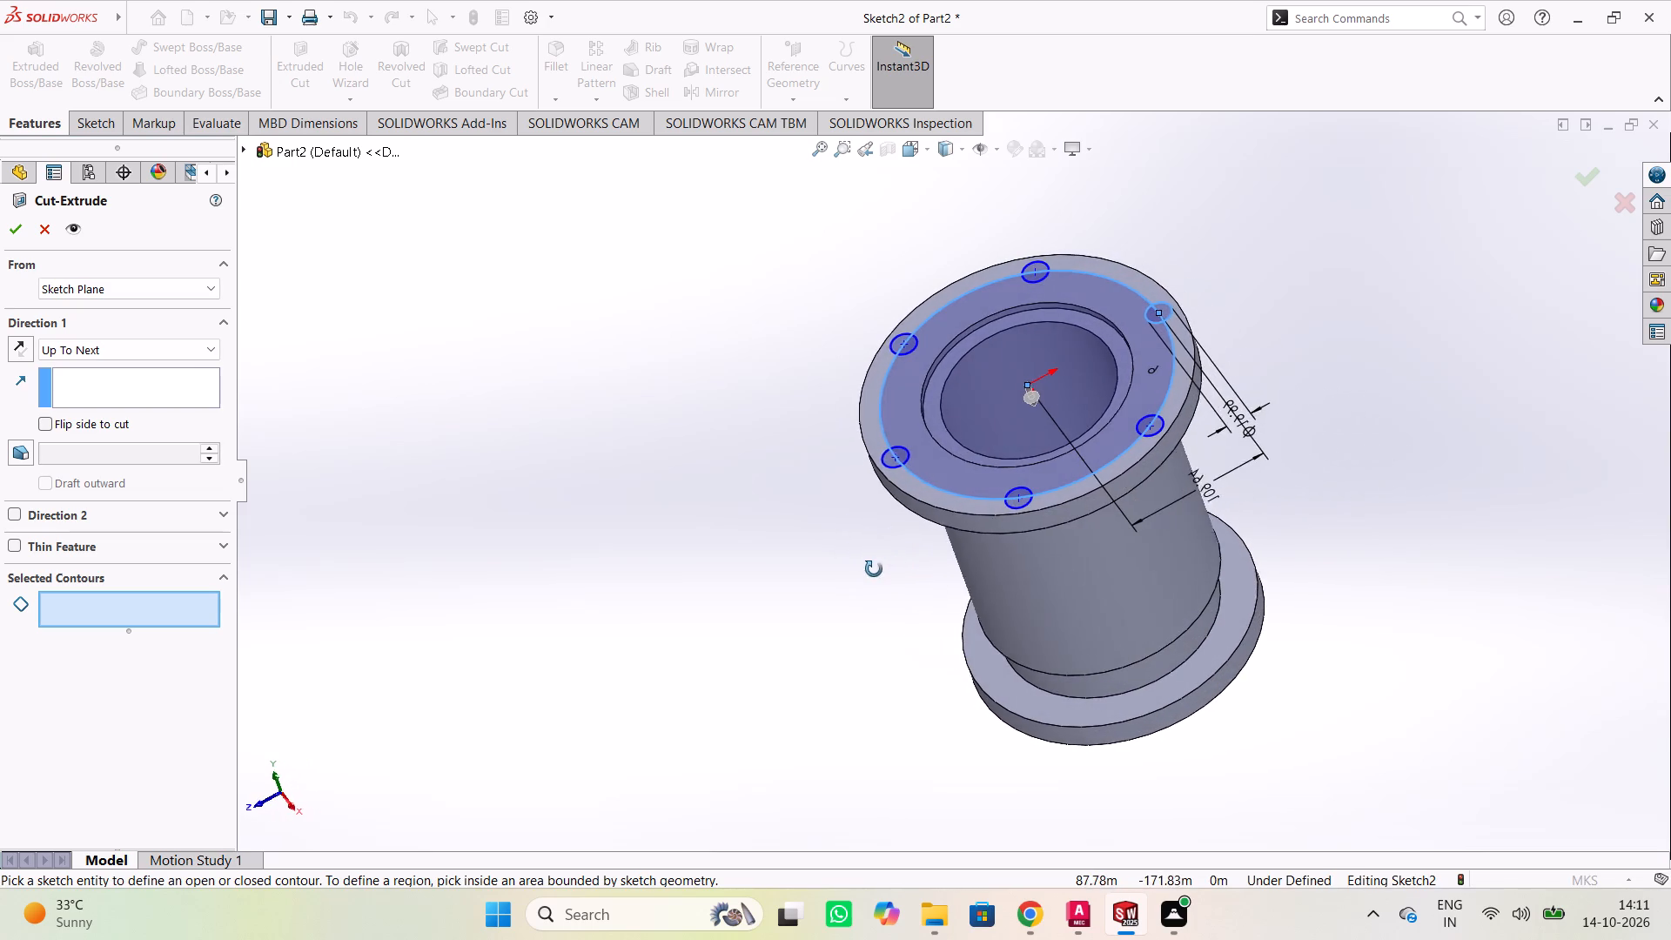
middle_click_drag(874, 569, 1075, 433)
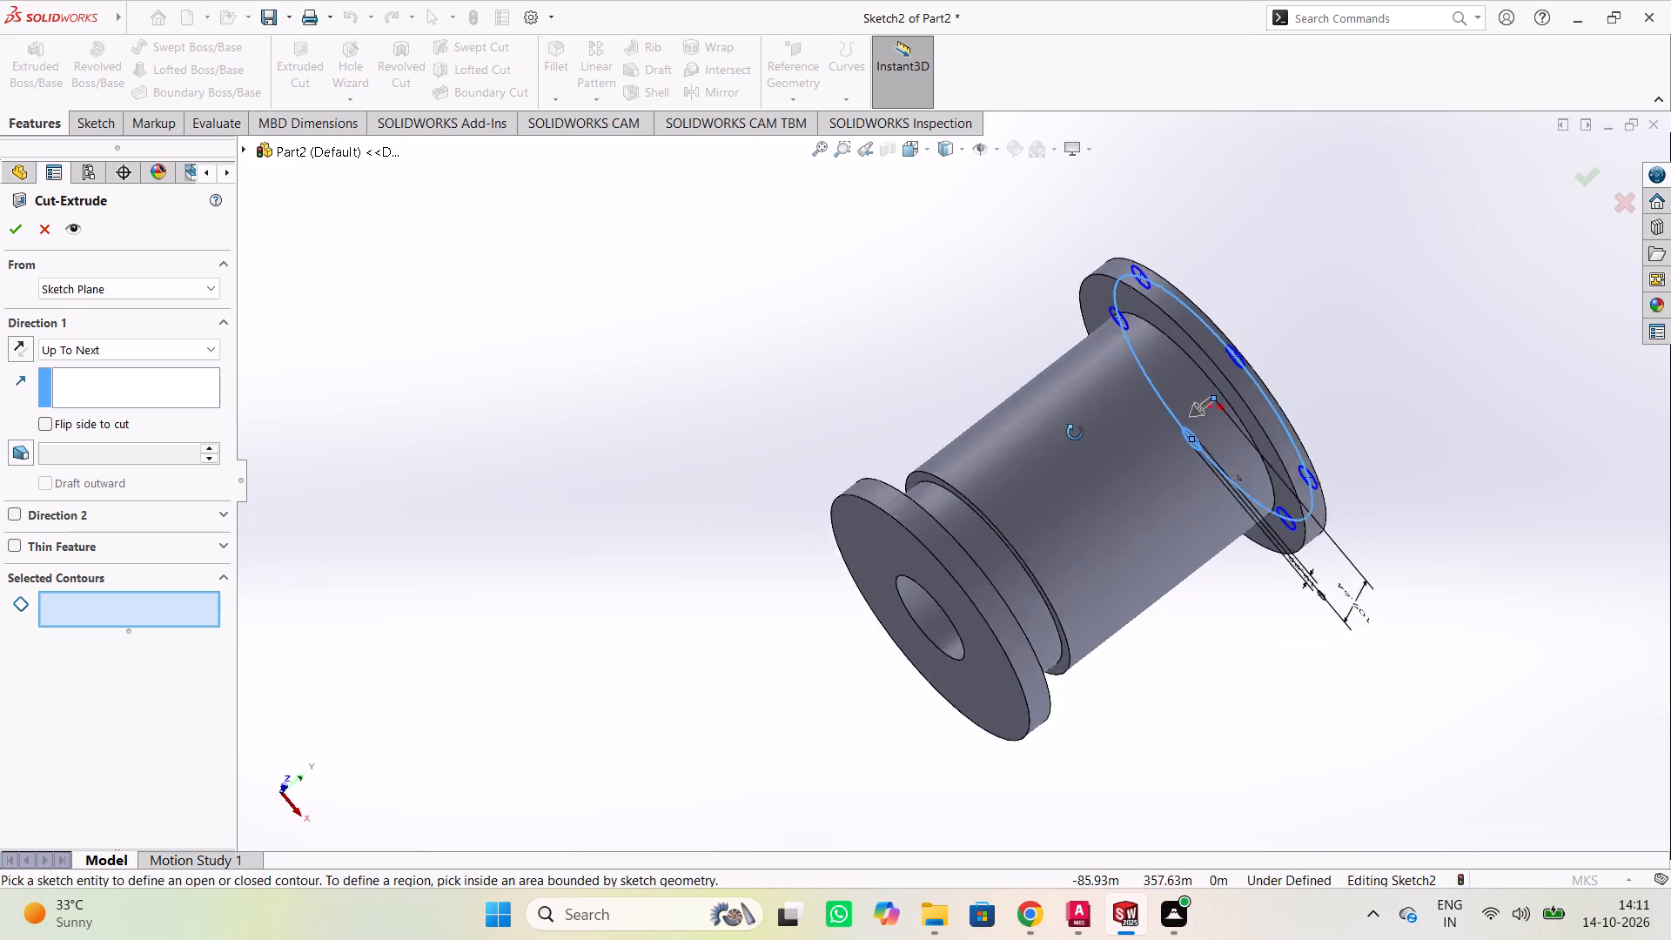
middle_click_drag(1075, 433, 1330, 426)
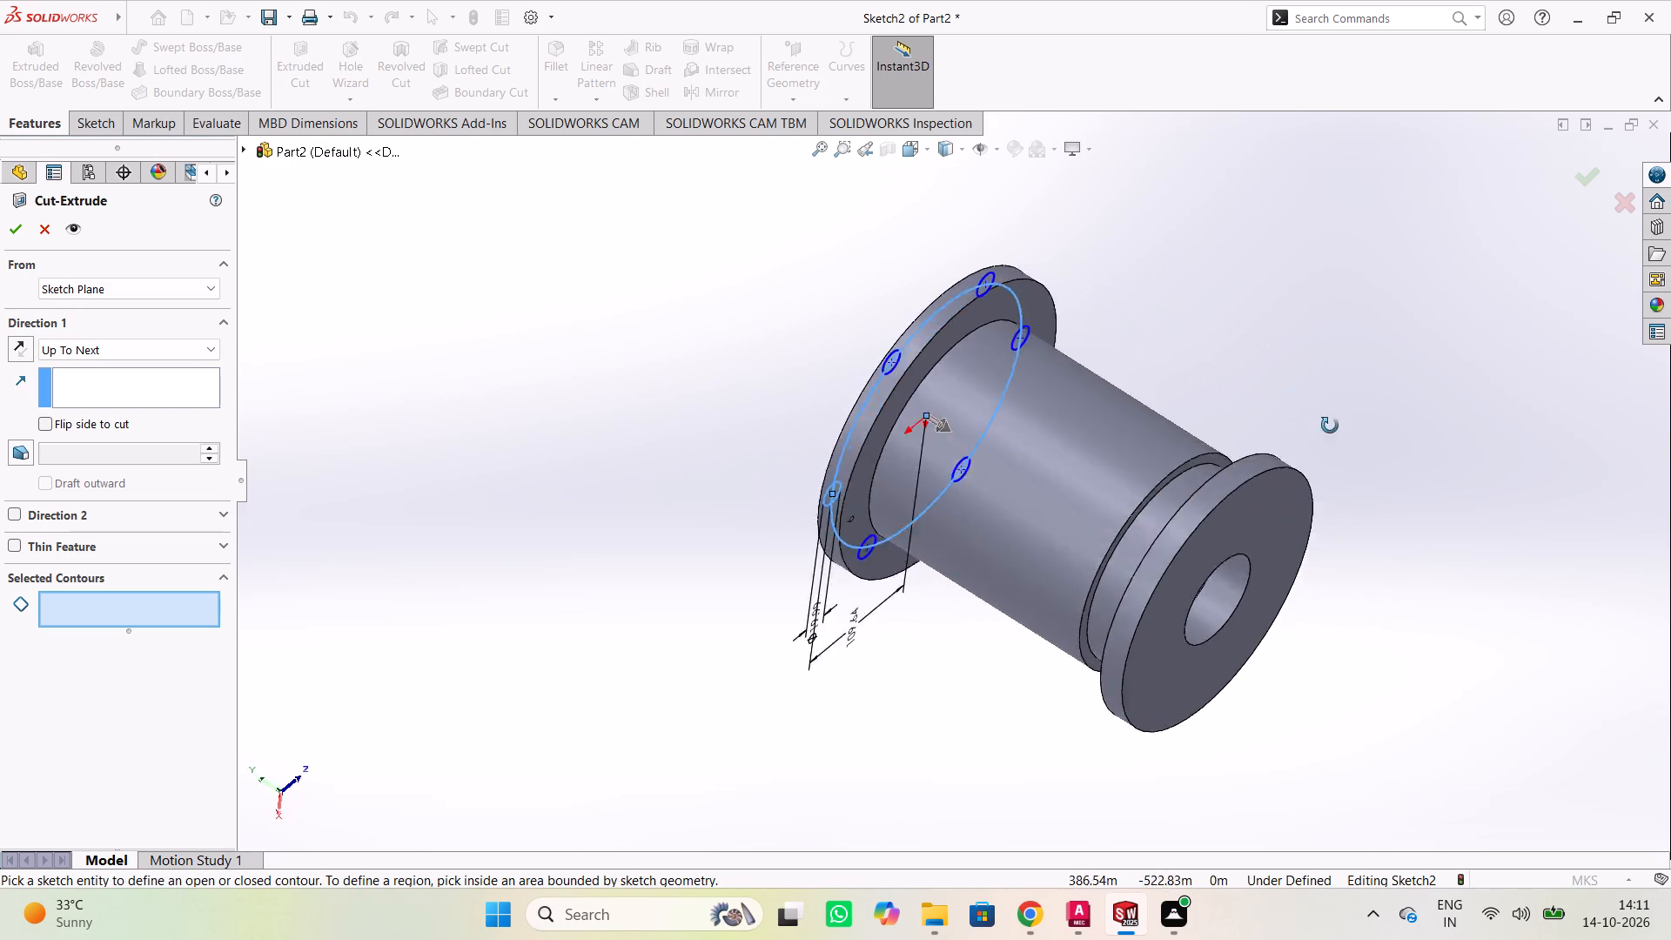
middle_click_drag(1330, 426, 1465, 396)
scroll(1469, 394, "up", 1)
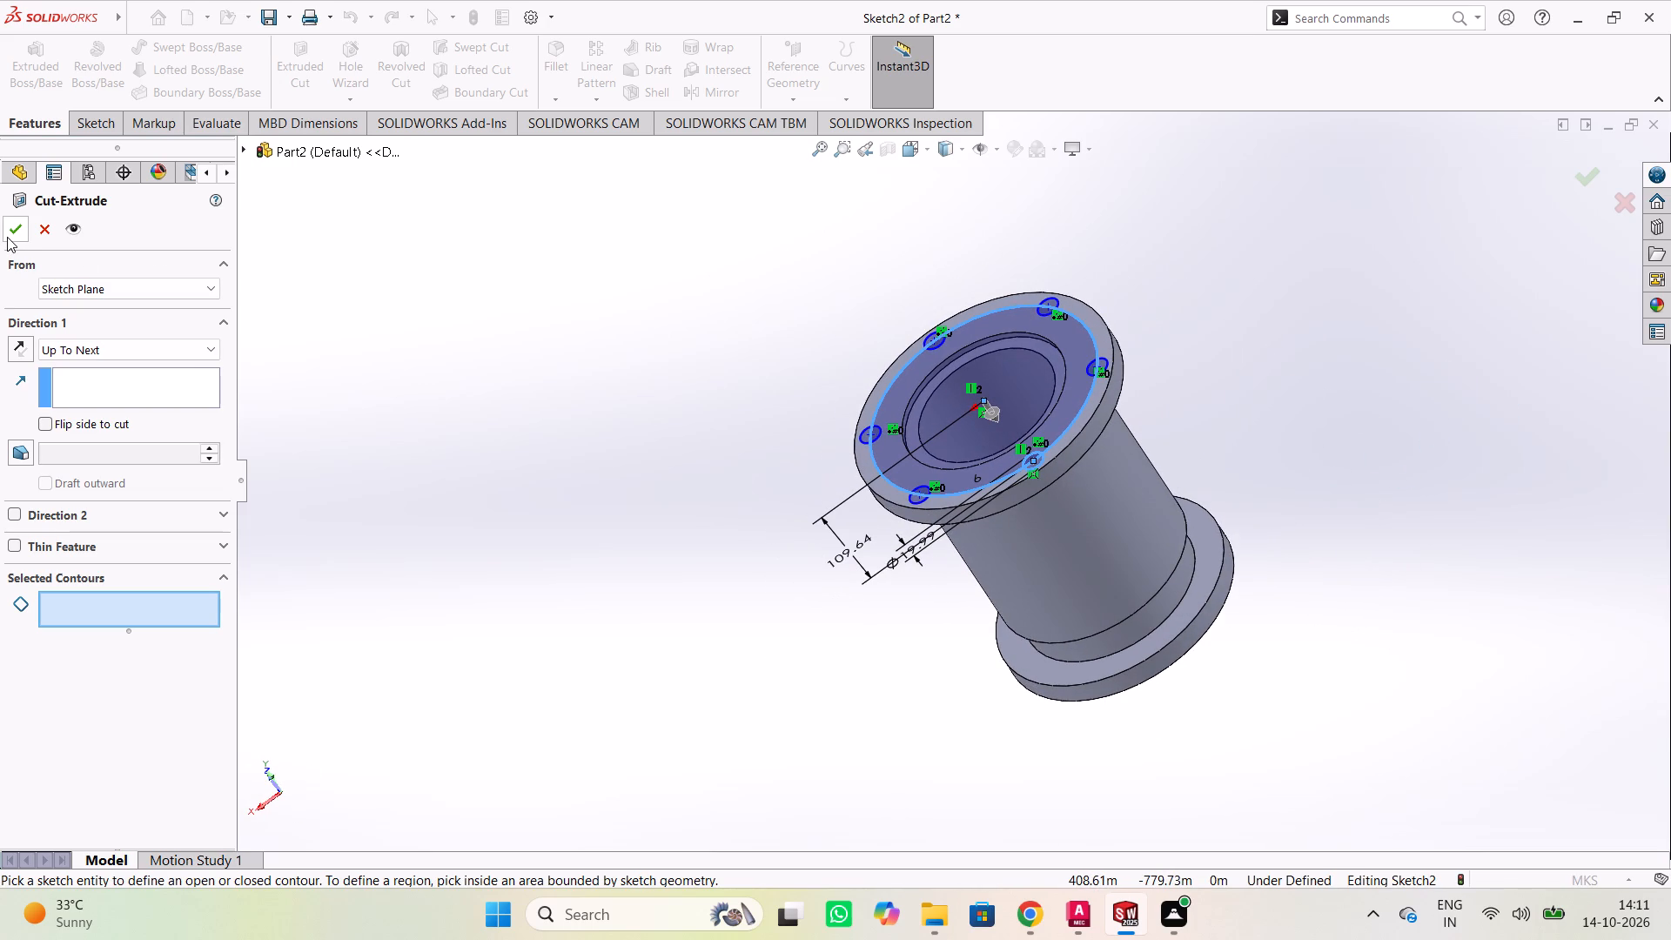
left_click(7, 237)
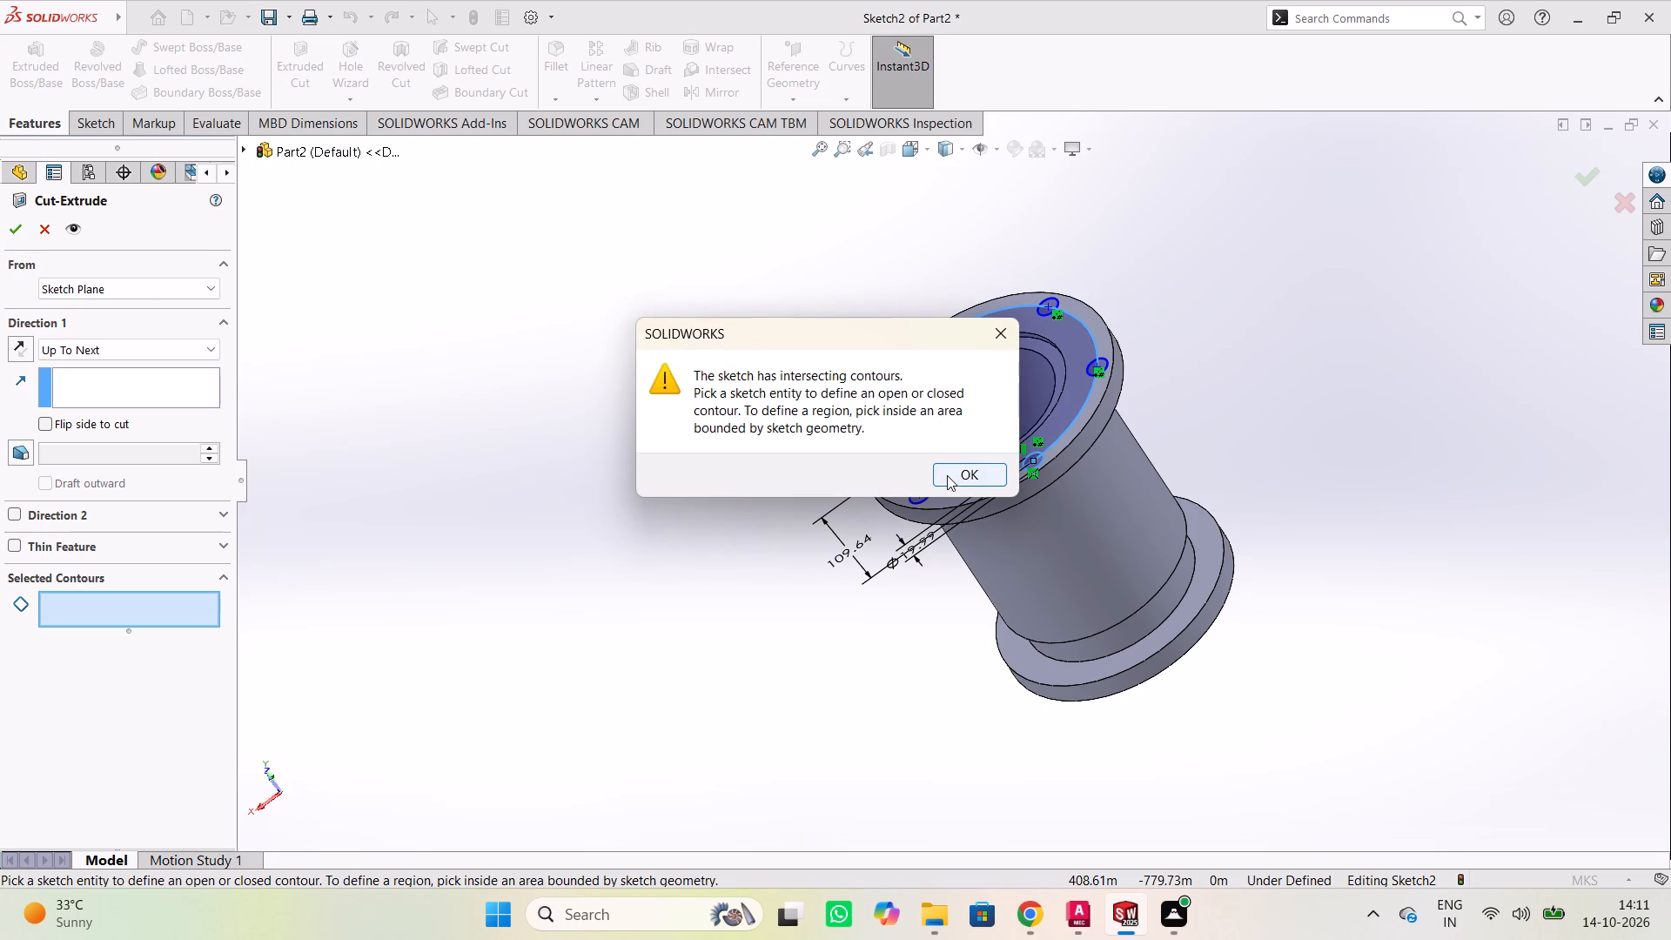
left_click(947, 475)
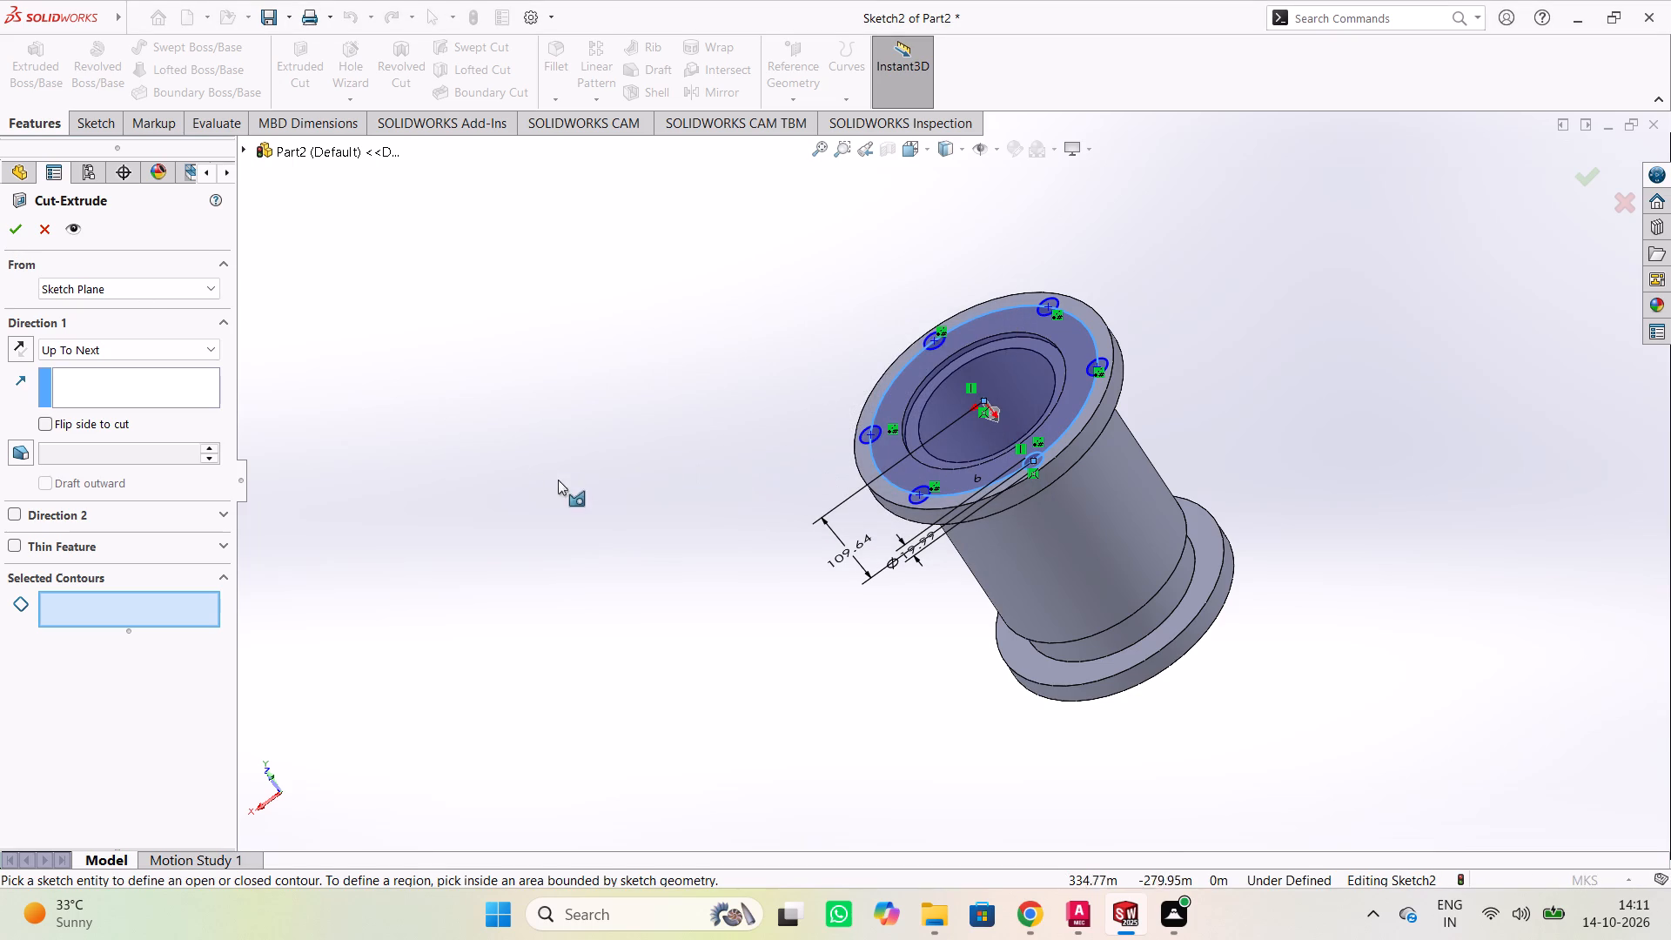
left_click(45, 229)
Delete the large circle passing through the six small circles' centers in the flange sketch.
middle_click_drag(604, 360, 608, 362)
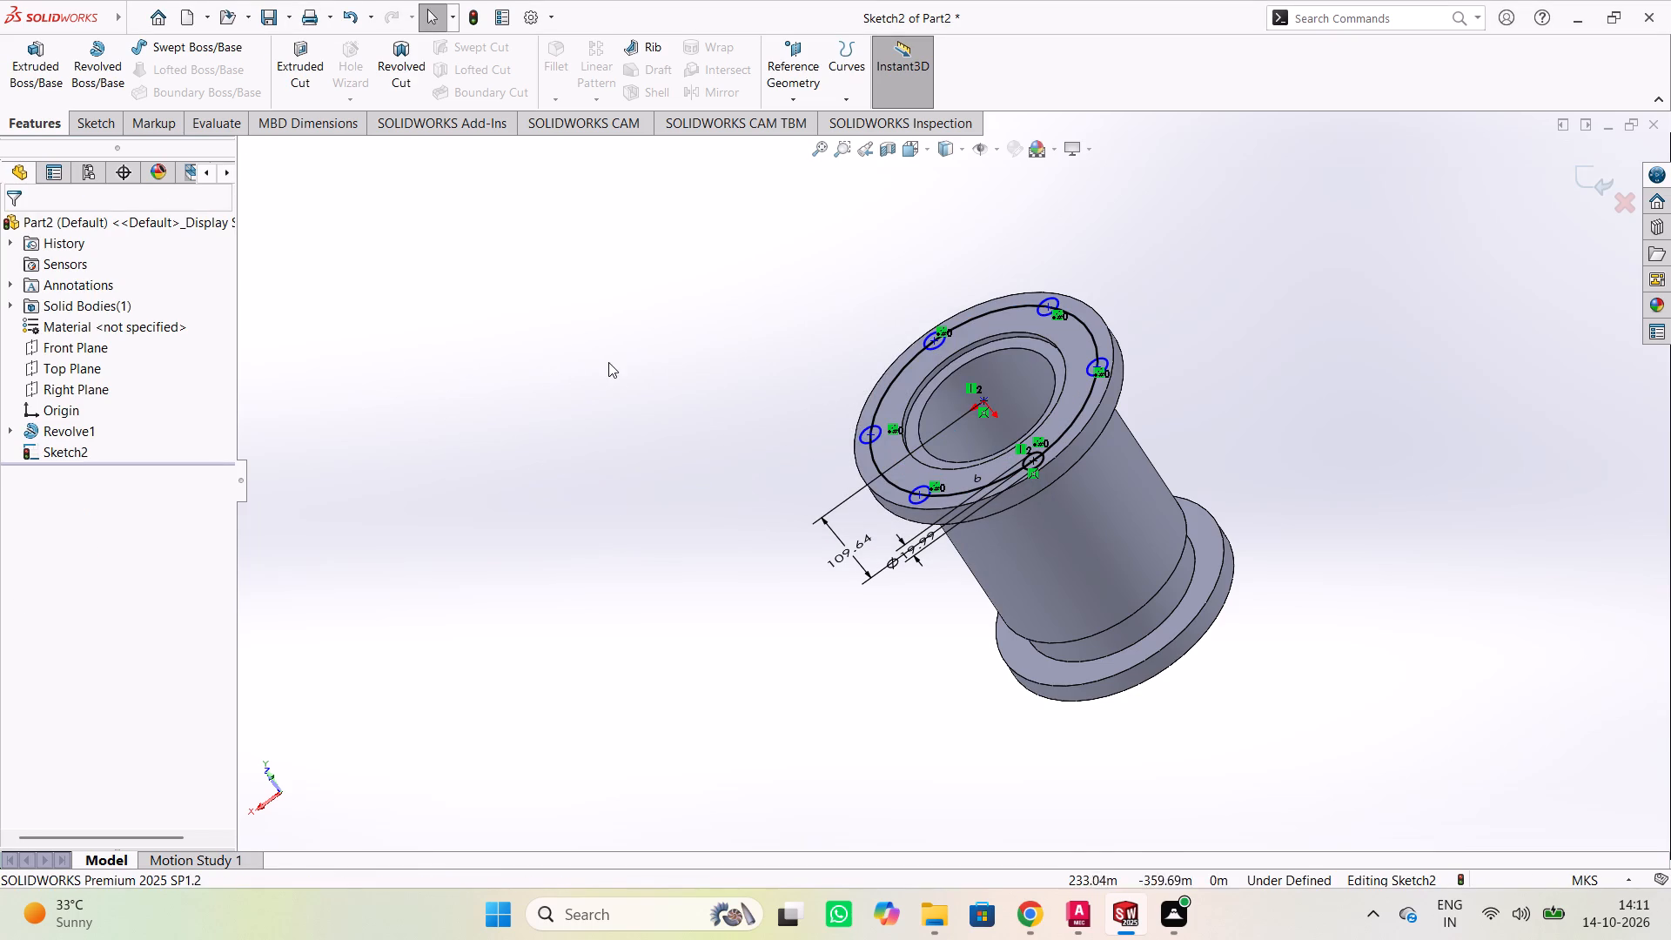
middle_click_drag(608, 362, 681, 440)
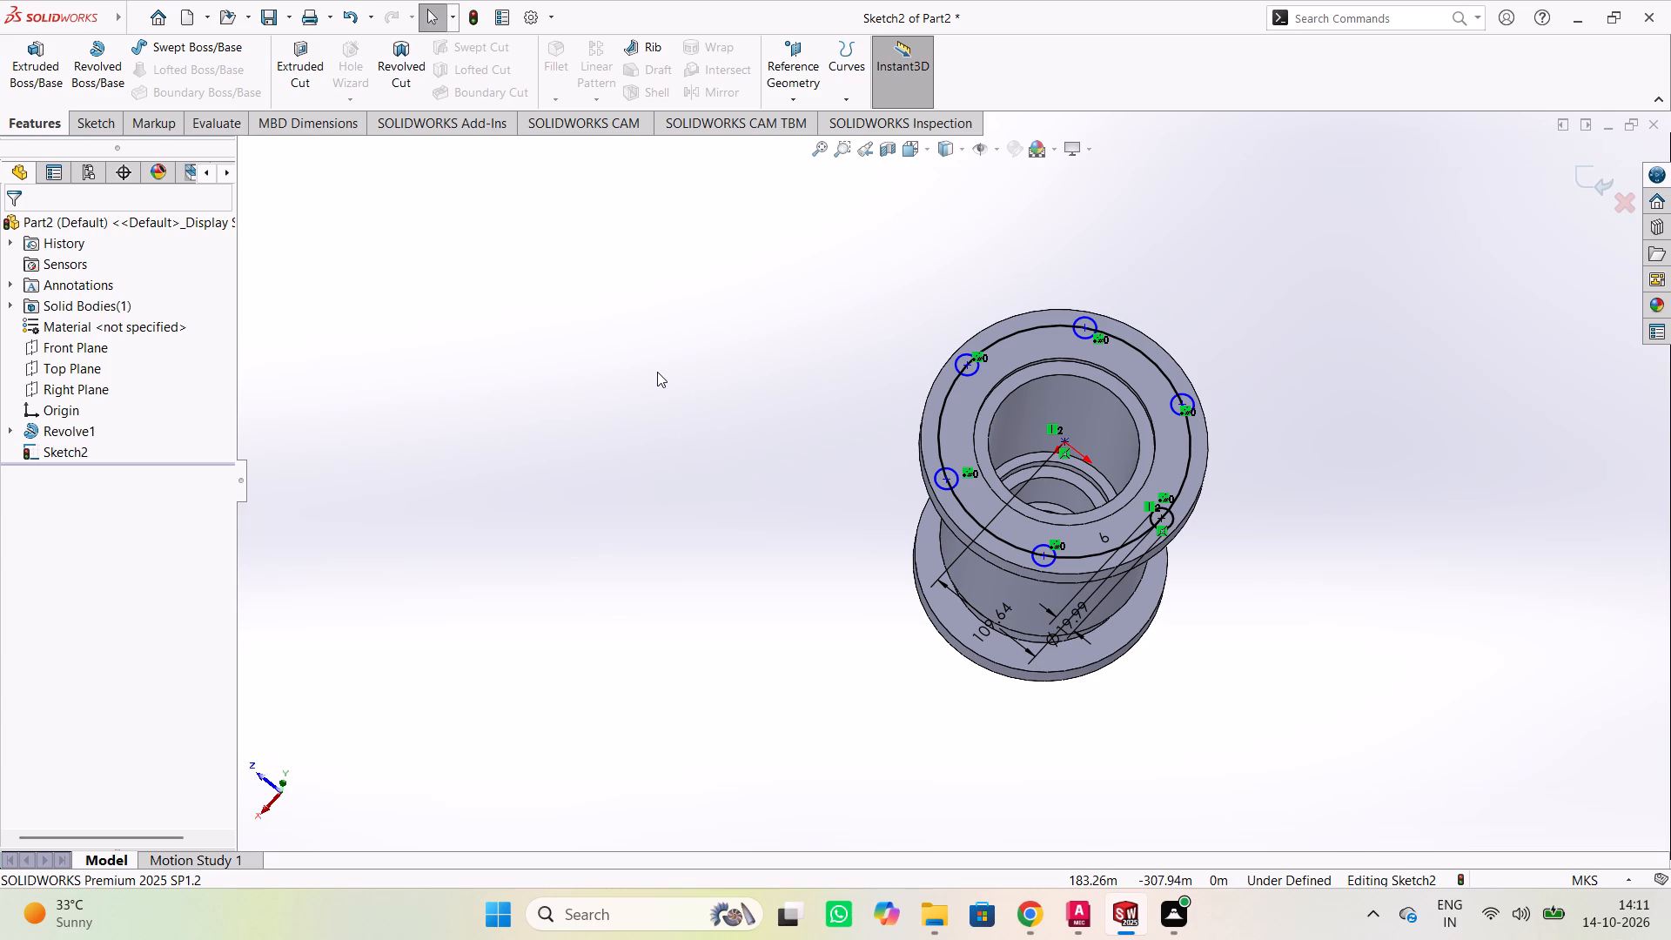
key("ctrl+1")
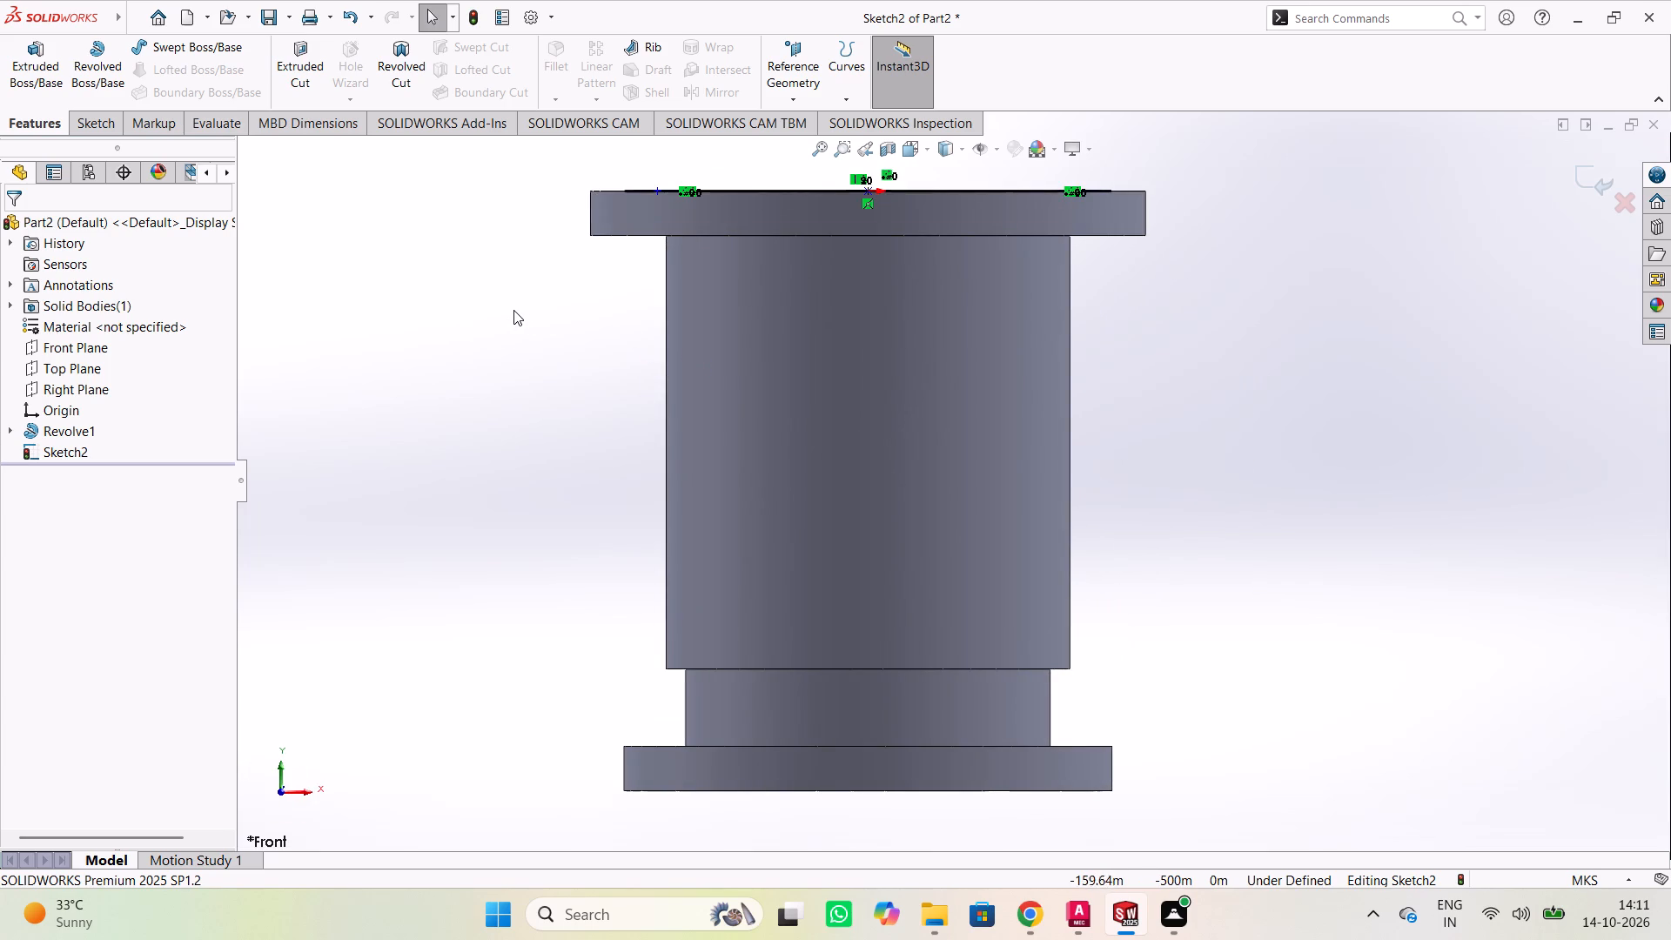
key("ctrl+8")
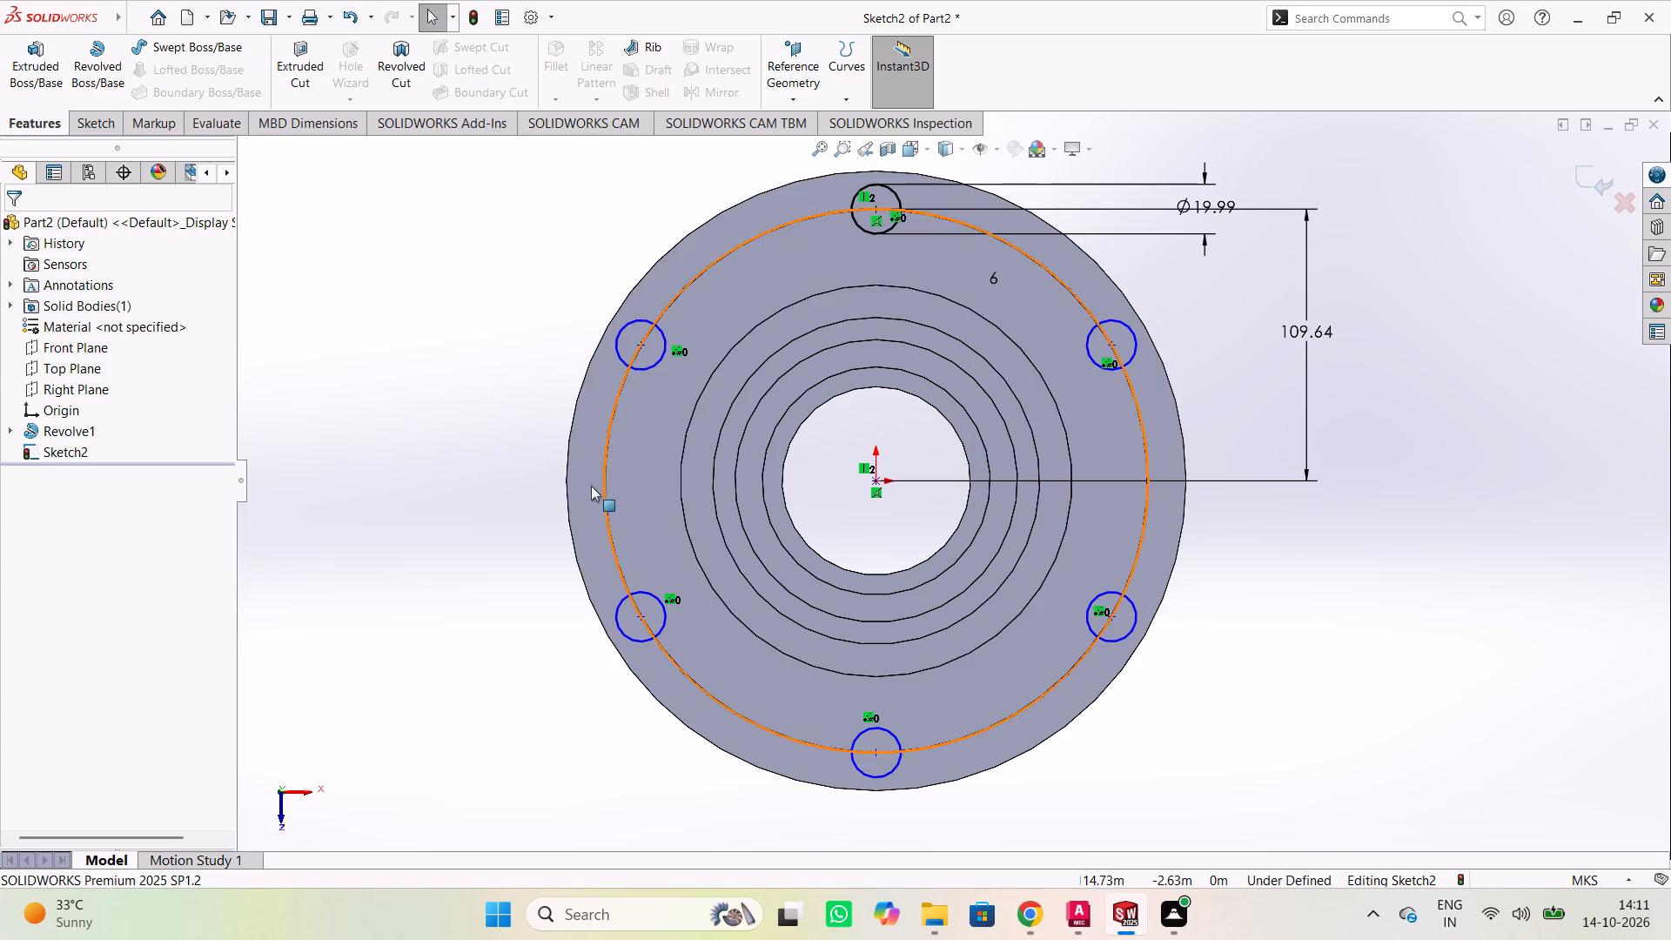
left_click(607, 471)
key("Delete")
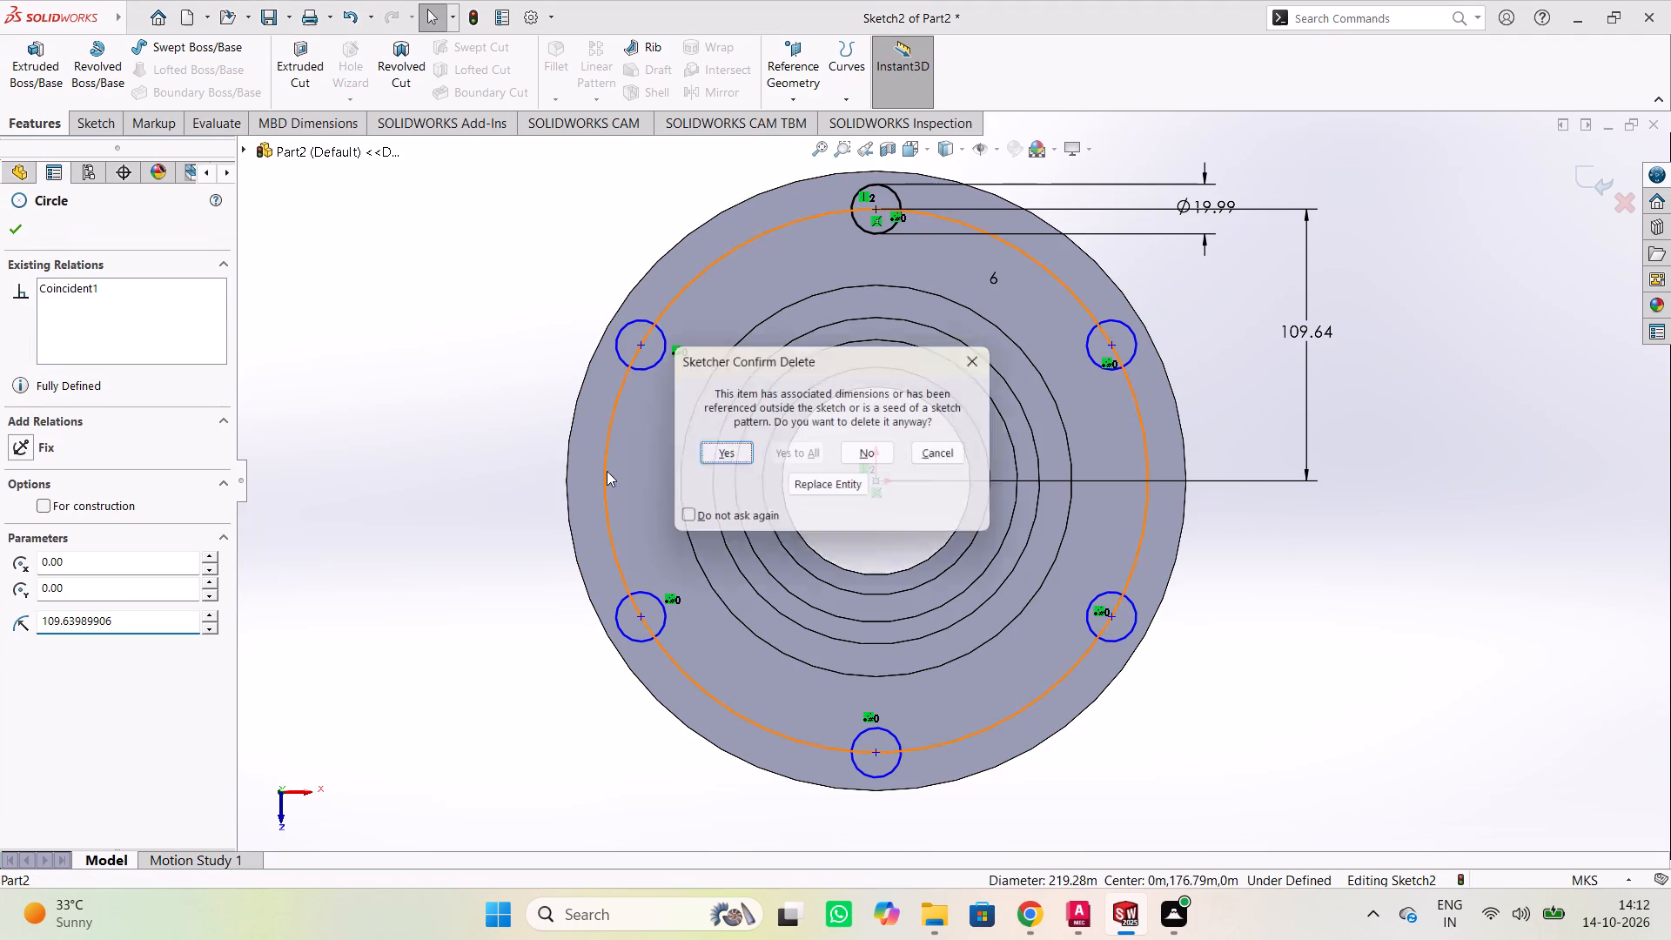
scroll(607, 471, "up", 1)
left_click(724, 467)
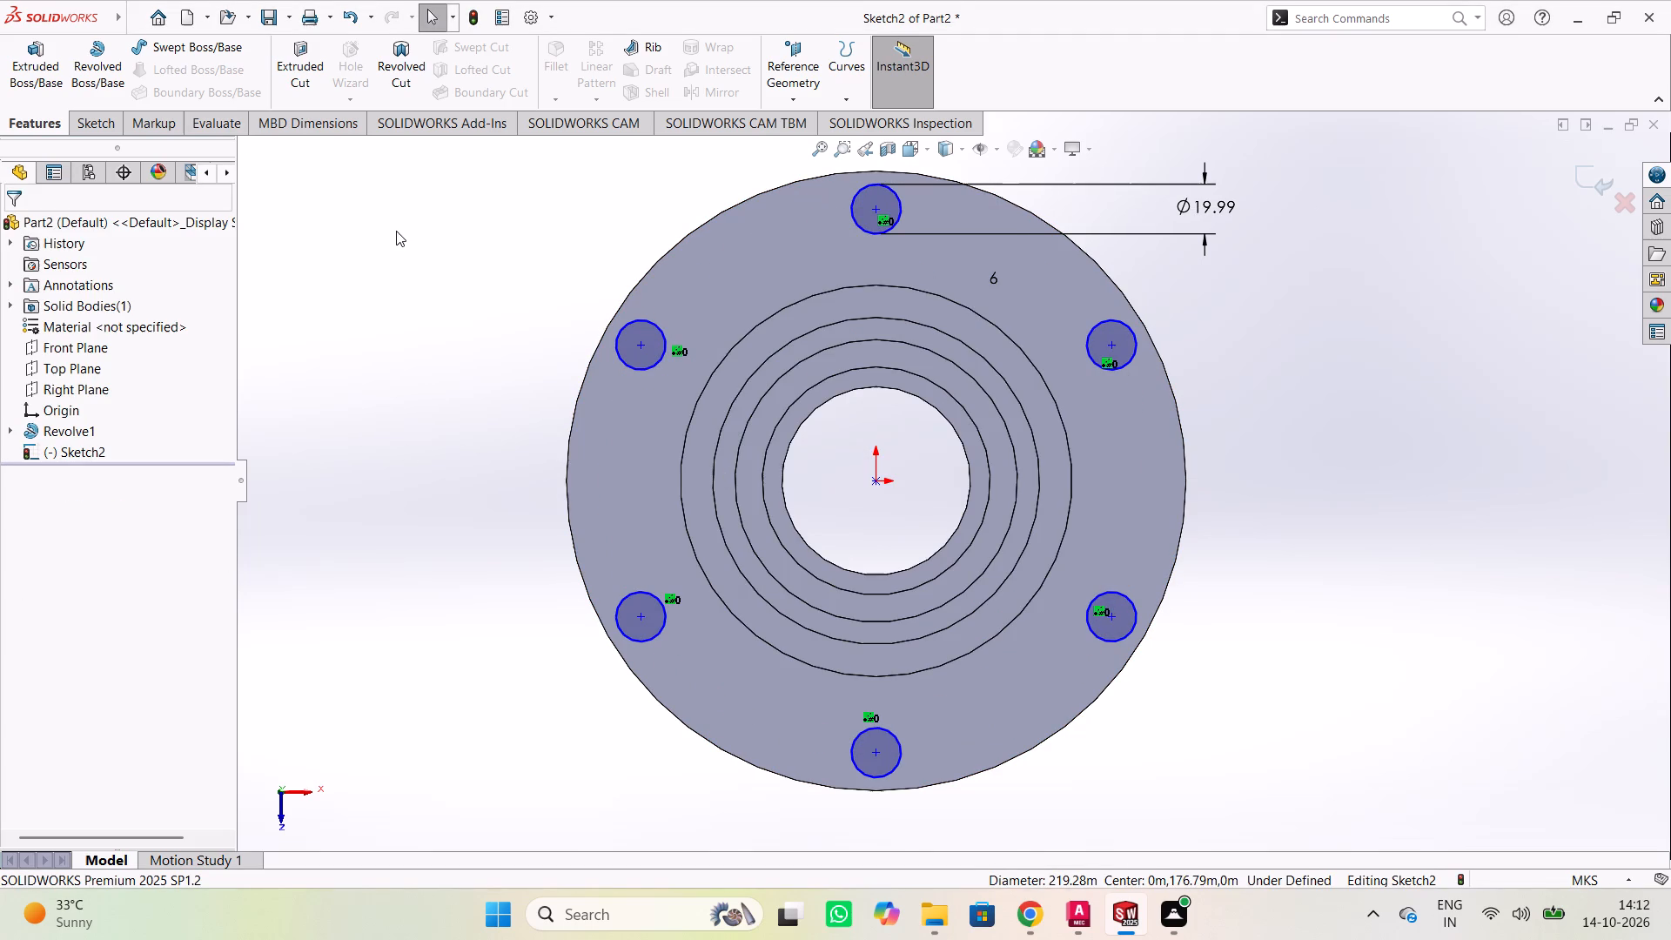
Dimension the vertical distance from the origin to the top small circle's center, keeping its current value.
left_click(119, 126)
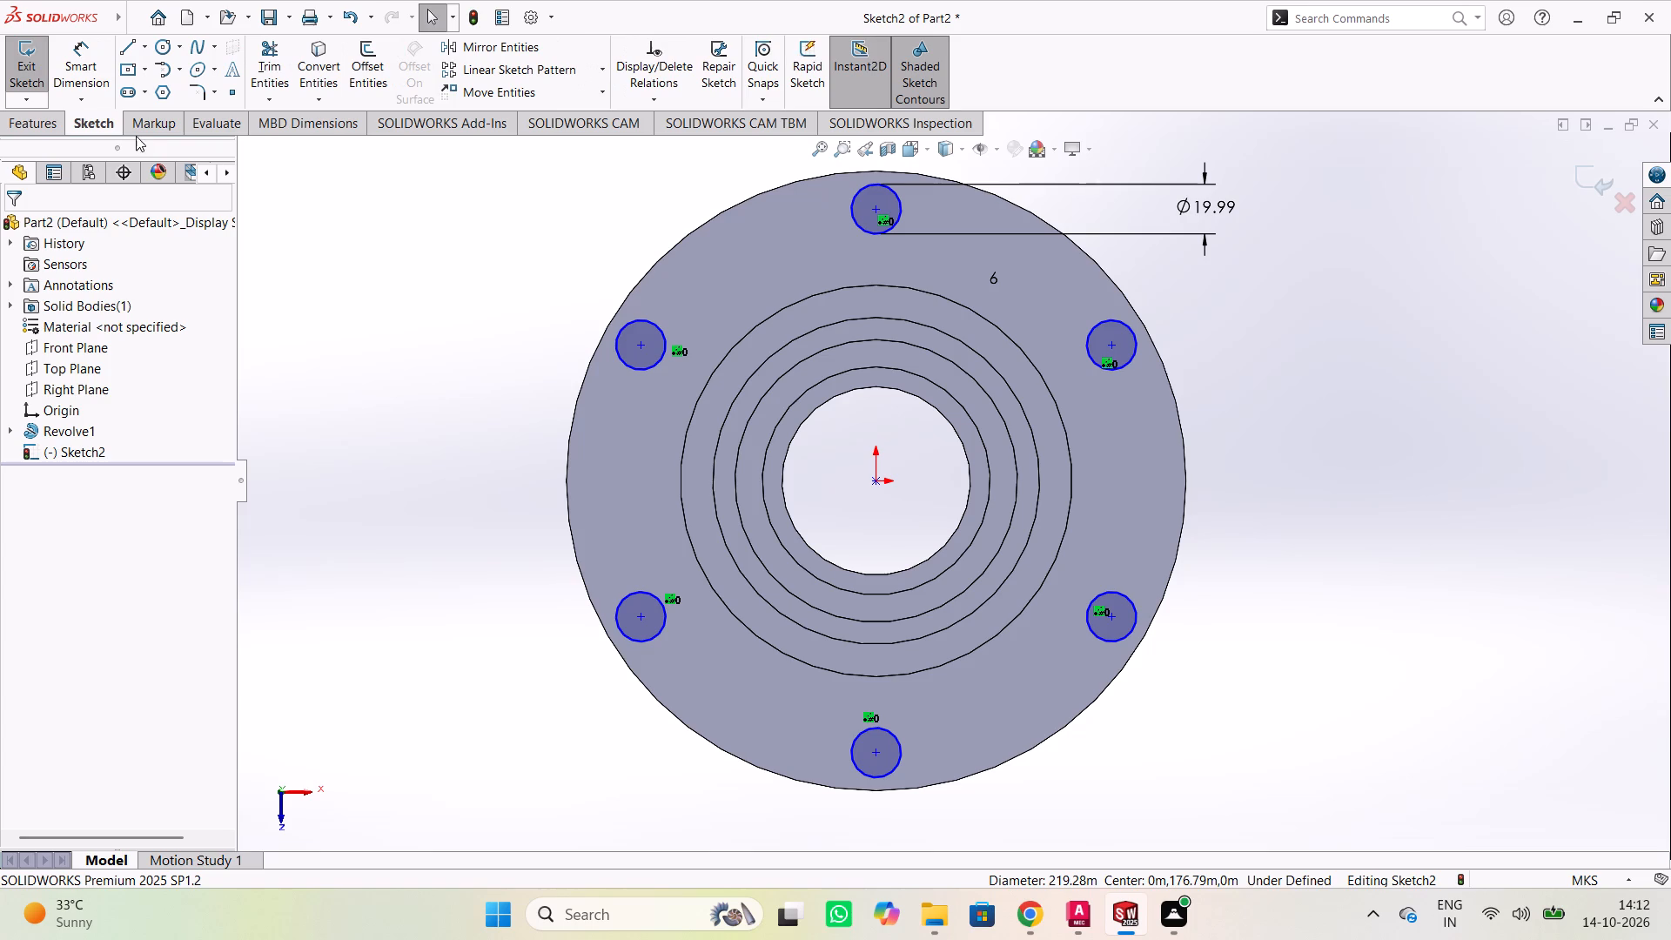
right_click(367, 228)
left_click(539, 213)
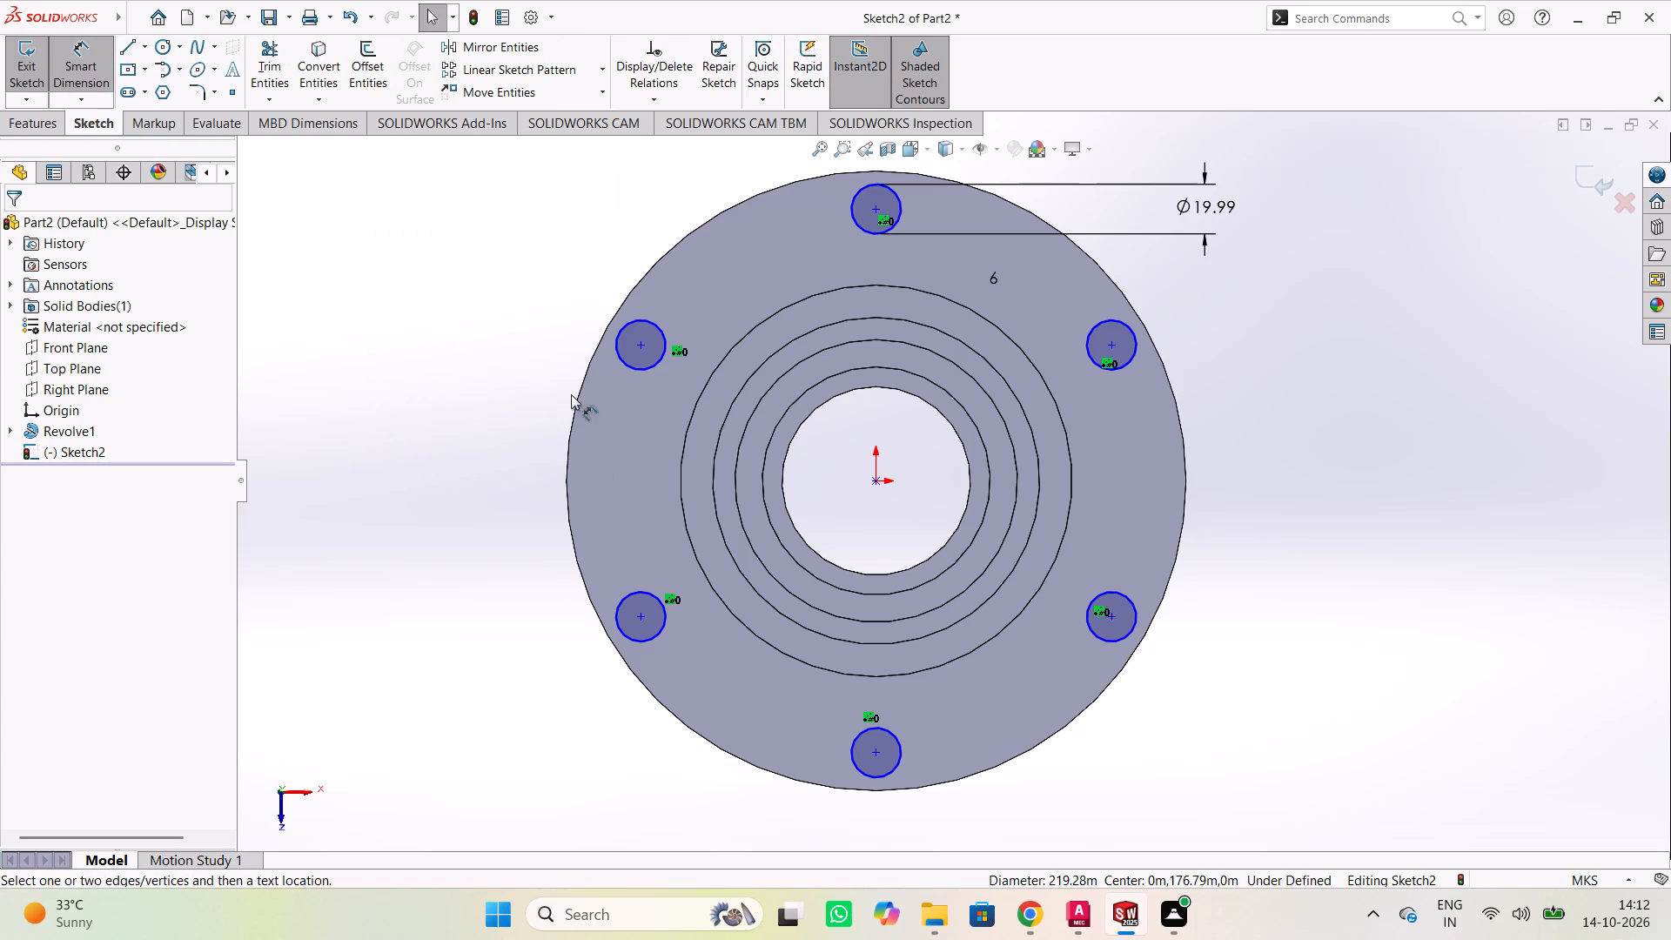
left_click(876, 486)
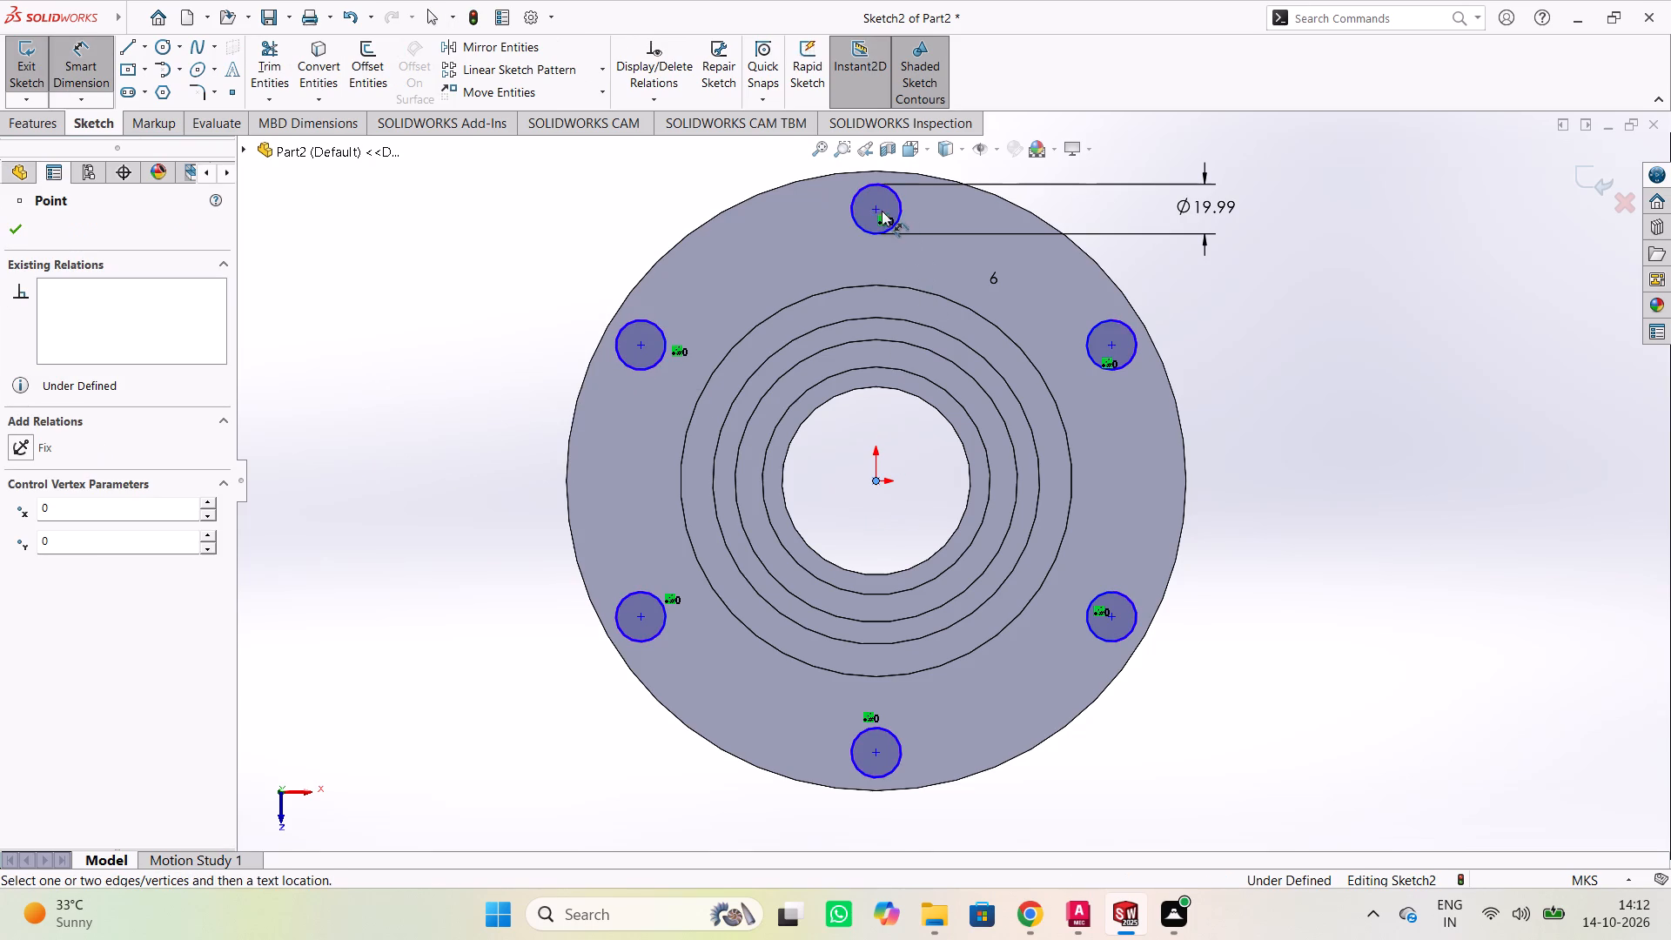
left_click(877, 205)
left_click(1295, 365)
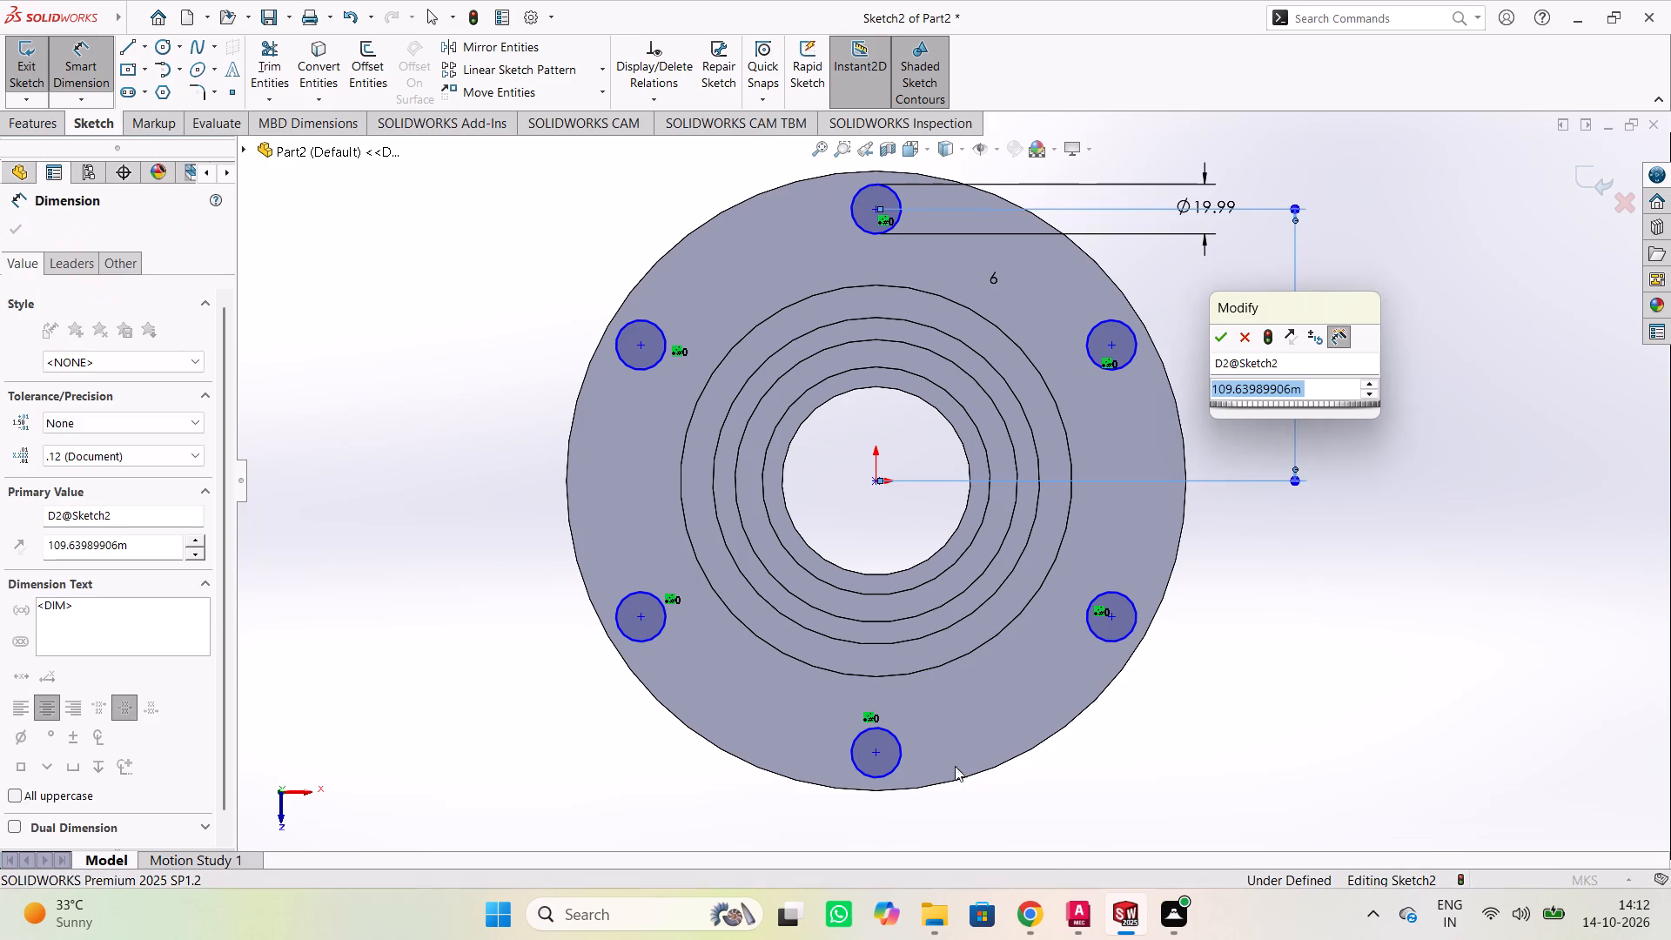
left_click(1231, 341)
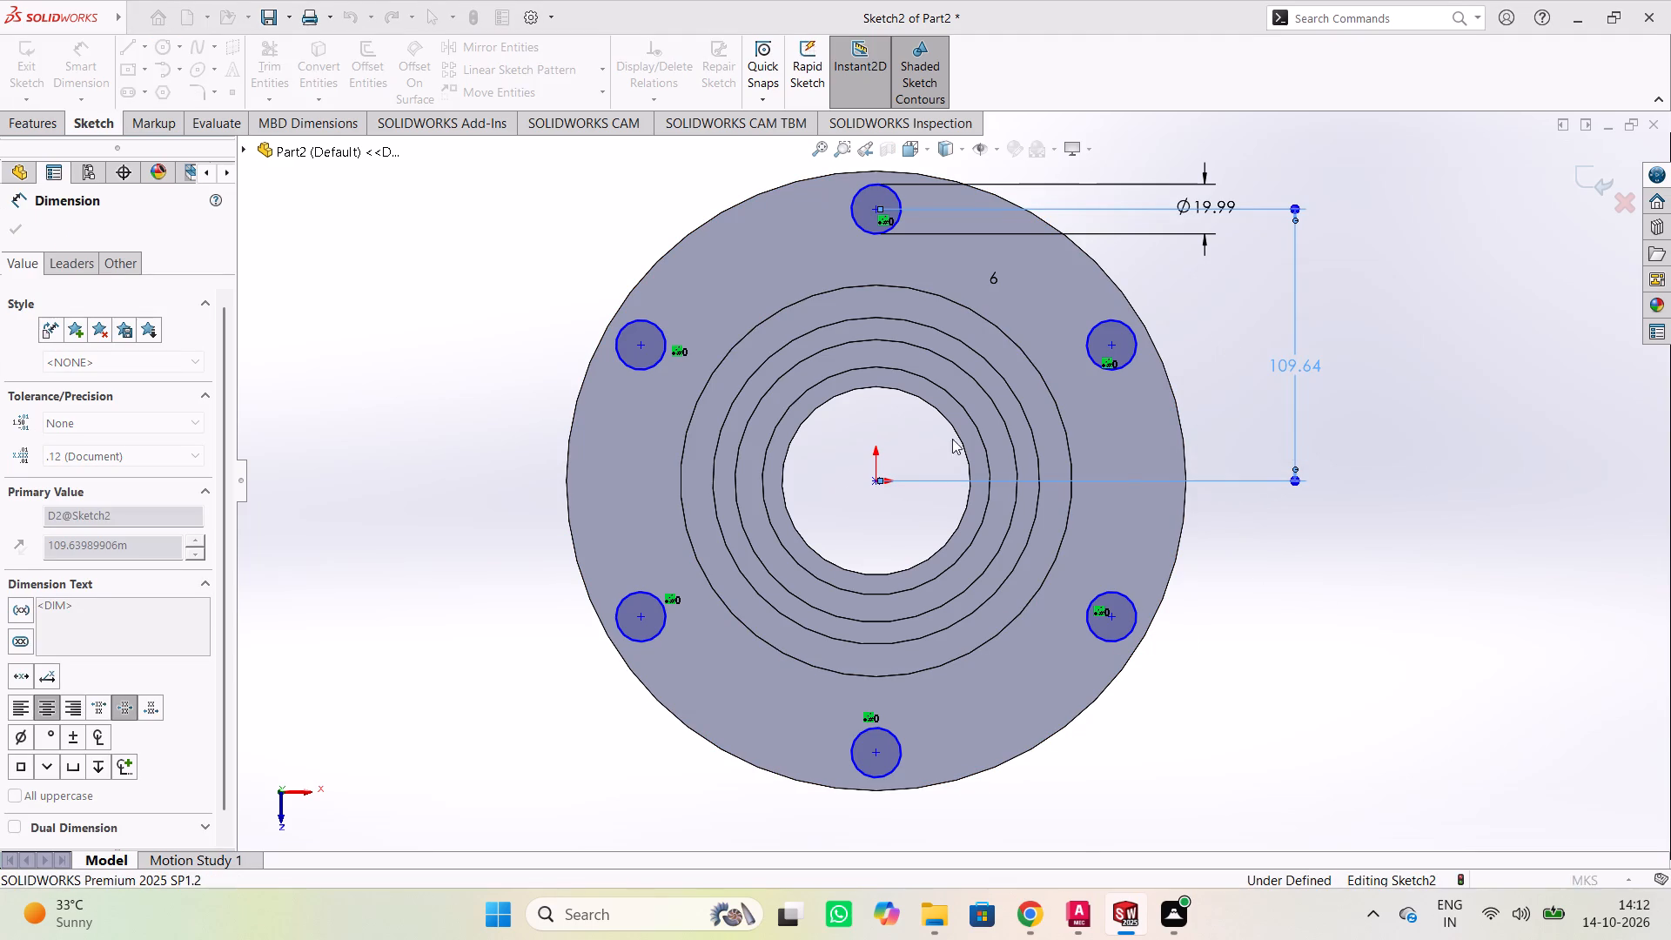
Add a driven dimension for the vertical distance from the origin to the bottom small circle's center.
left_click(876, 483)
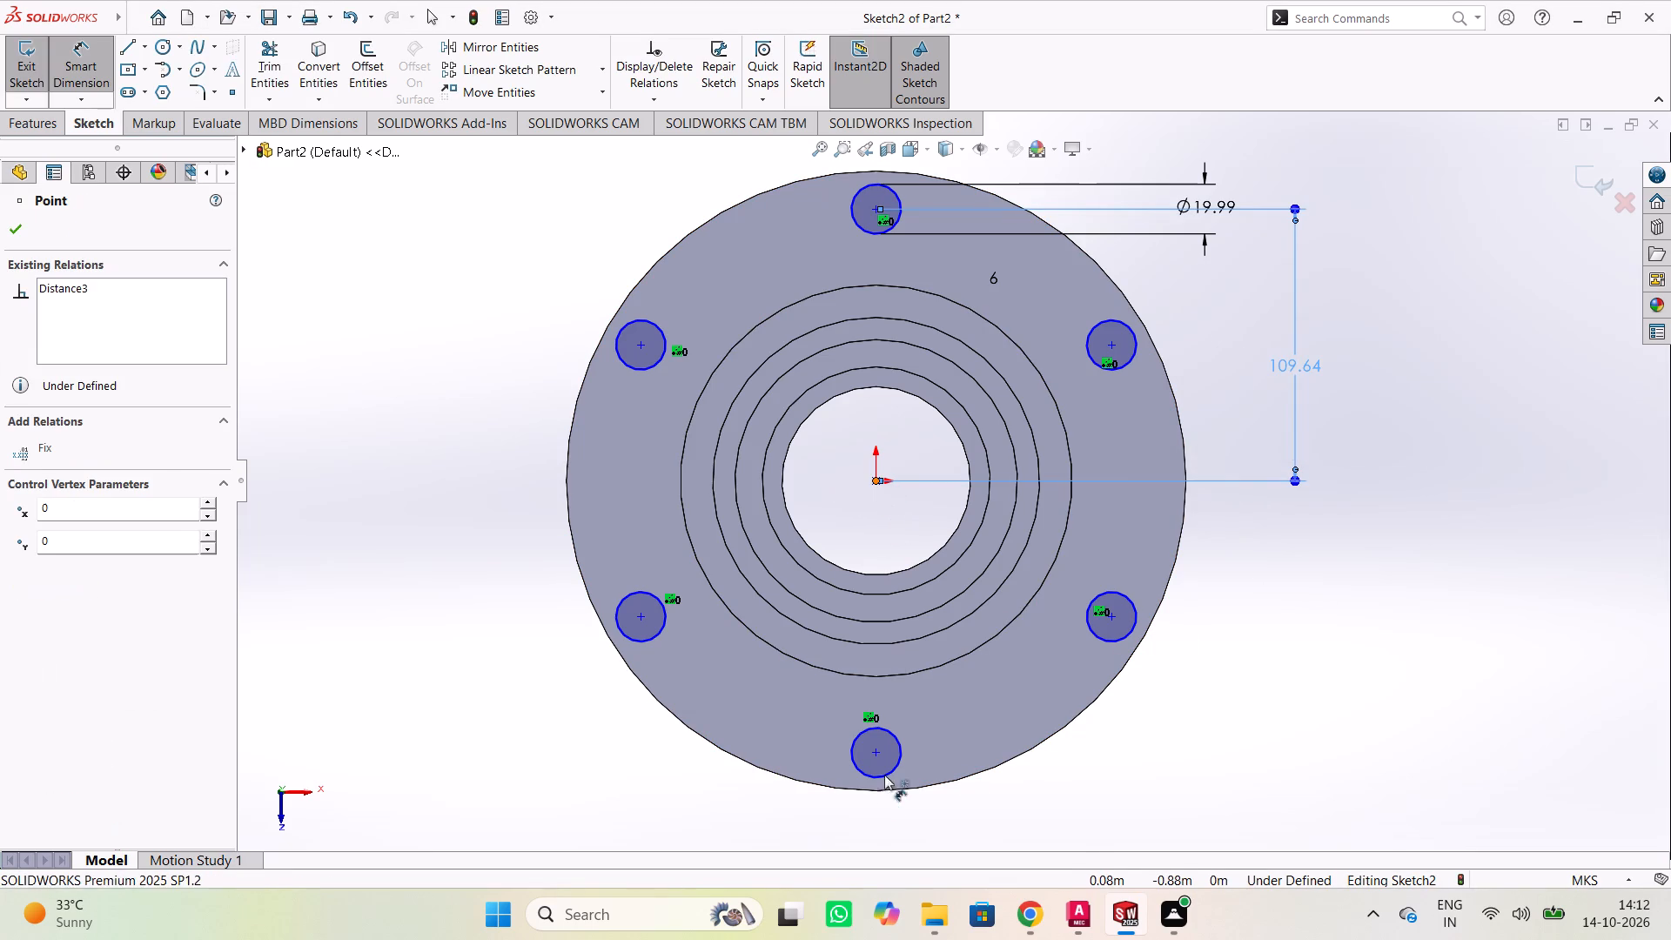
left_click(881, 755)
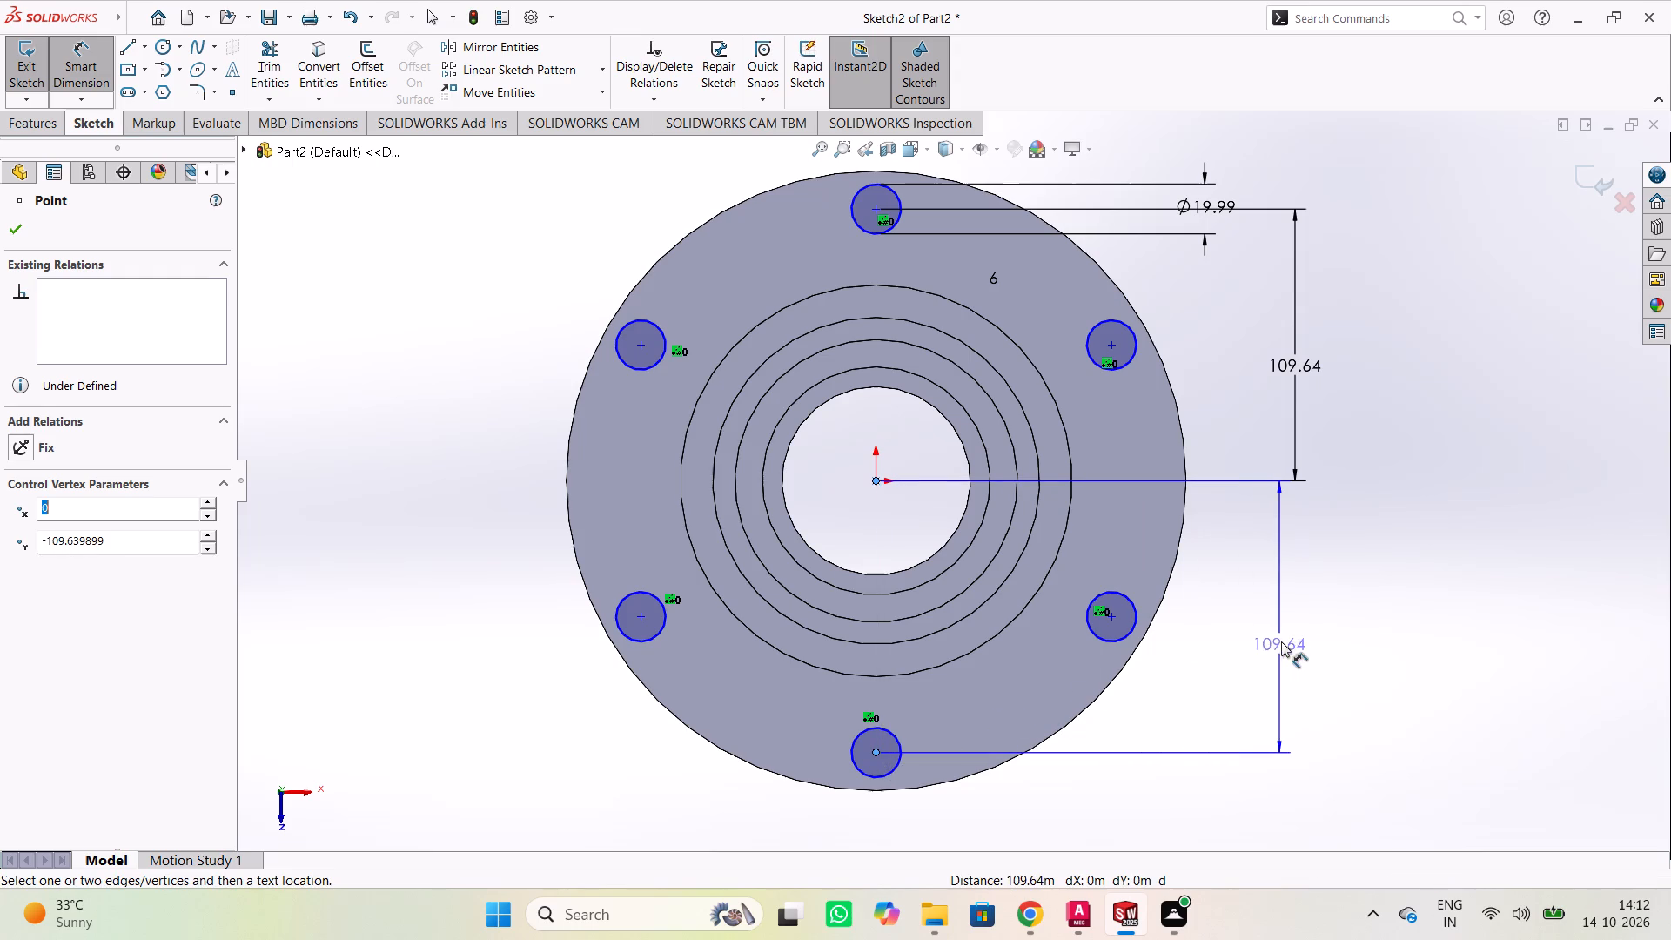
left_click(1300, 609)
left_click(1227, 642)
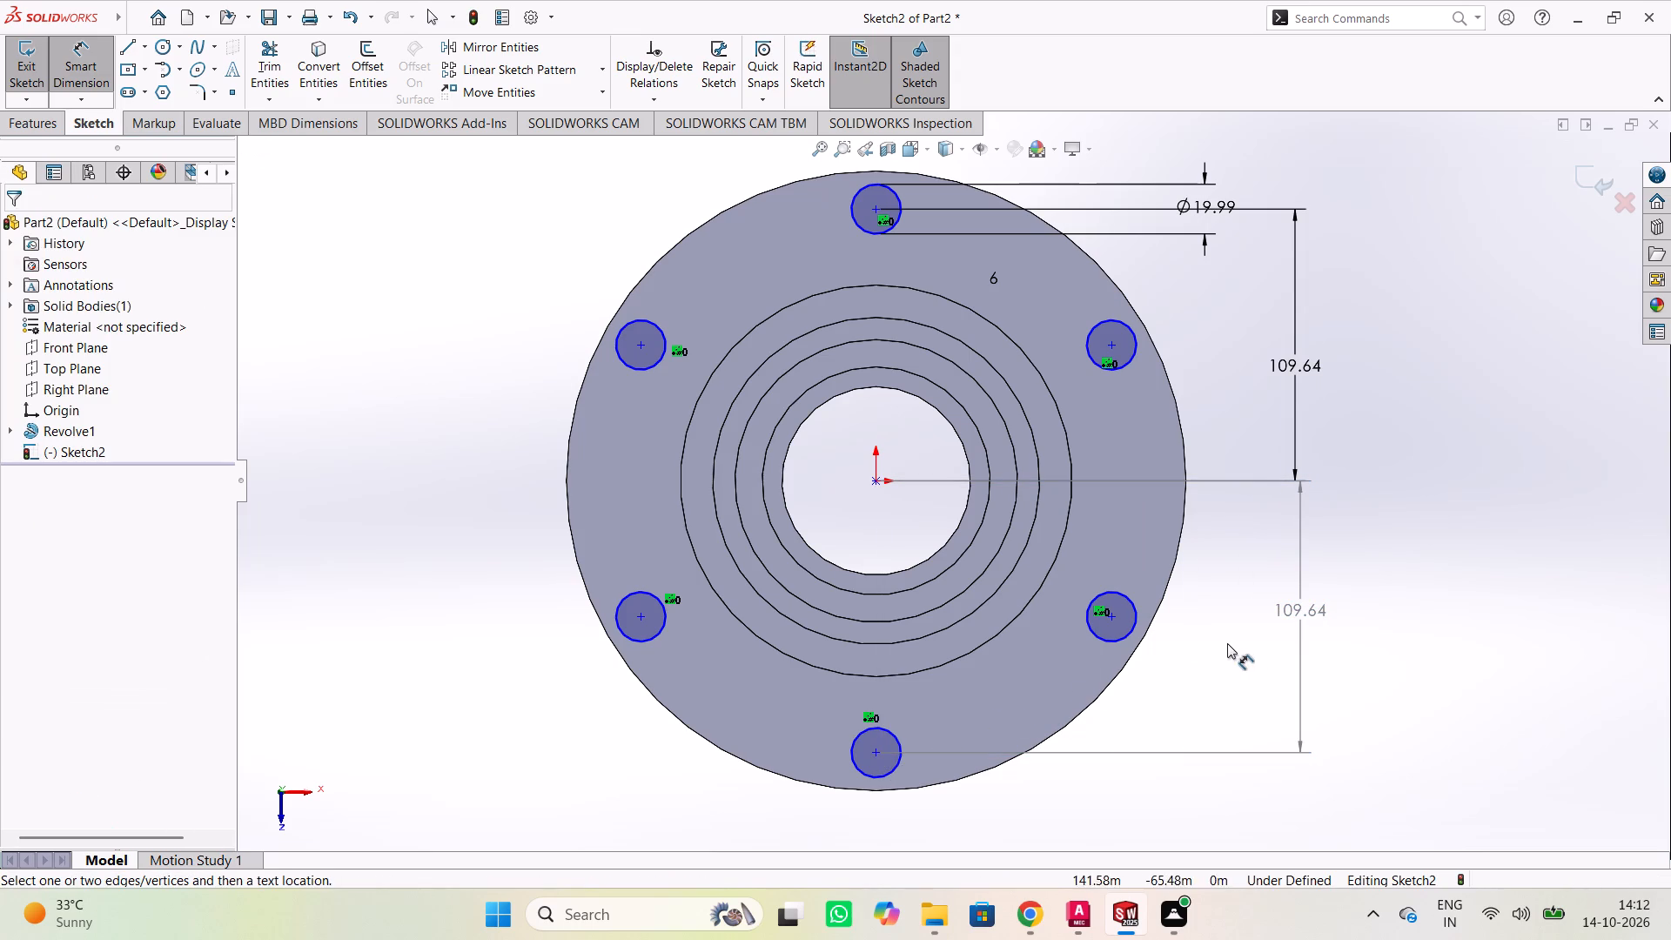
Dimension the horizontal distance from the origin to the lower-right small circle's center, keeping its current value.
left_click(1111, 620)
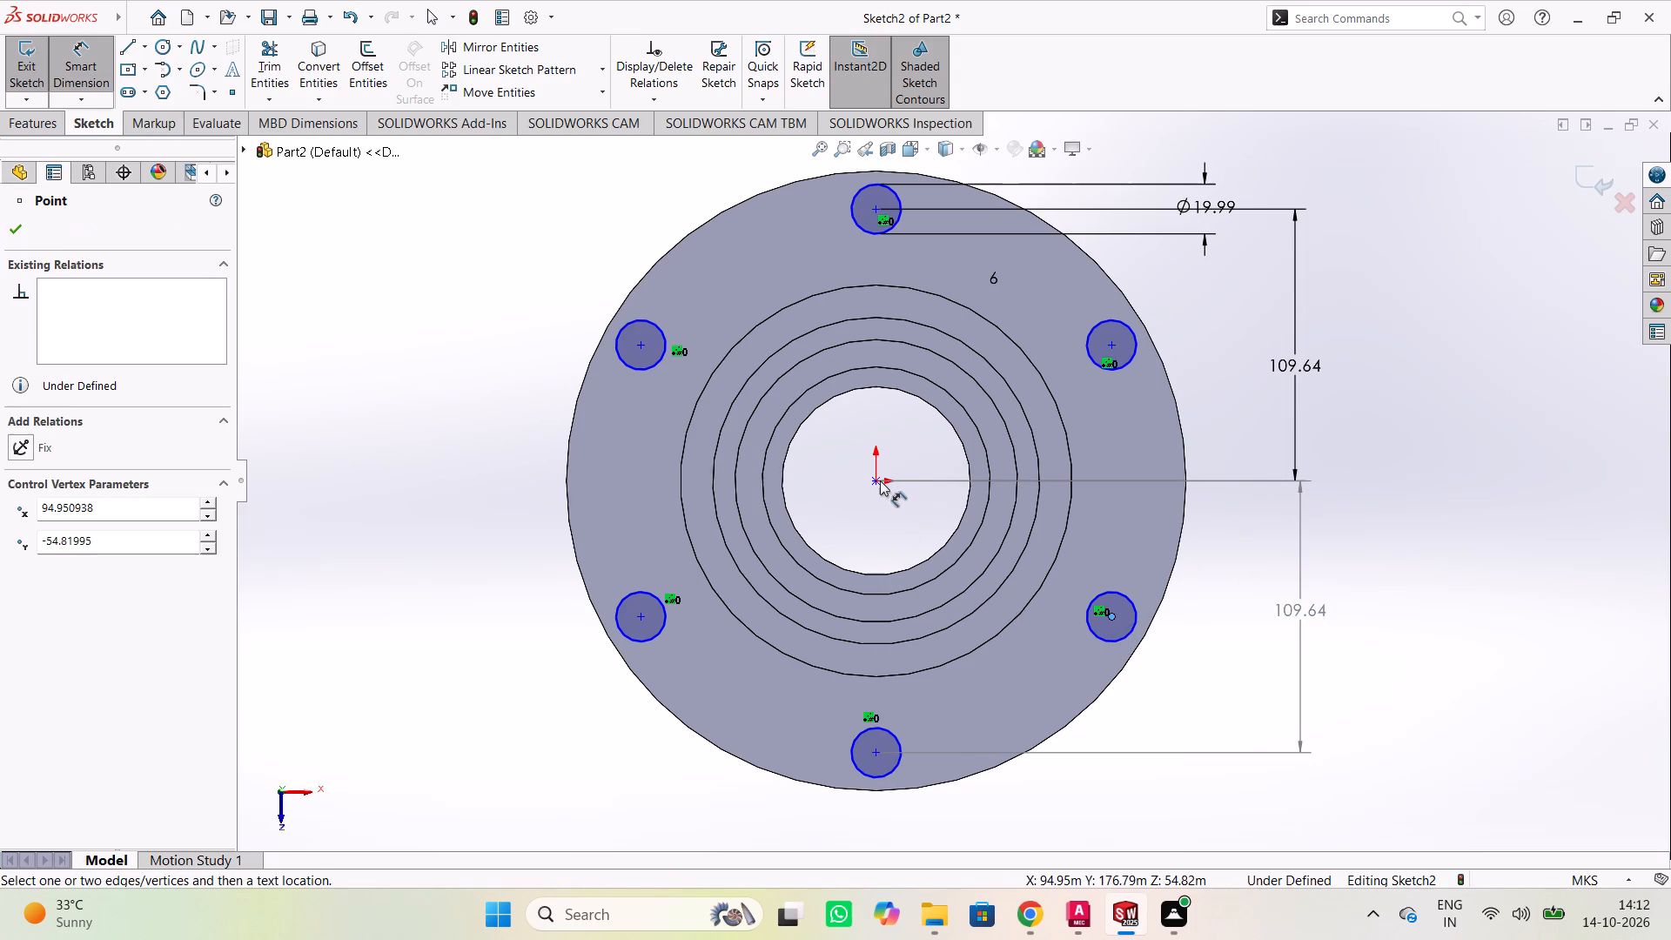
left_click_drag(875, 479, 877, 487)
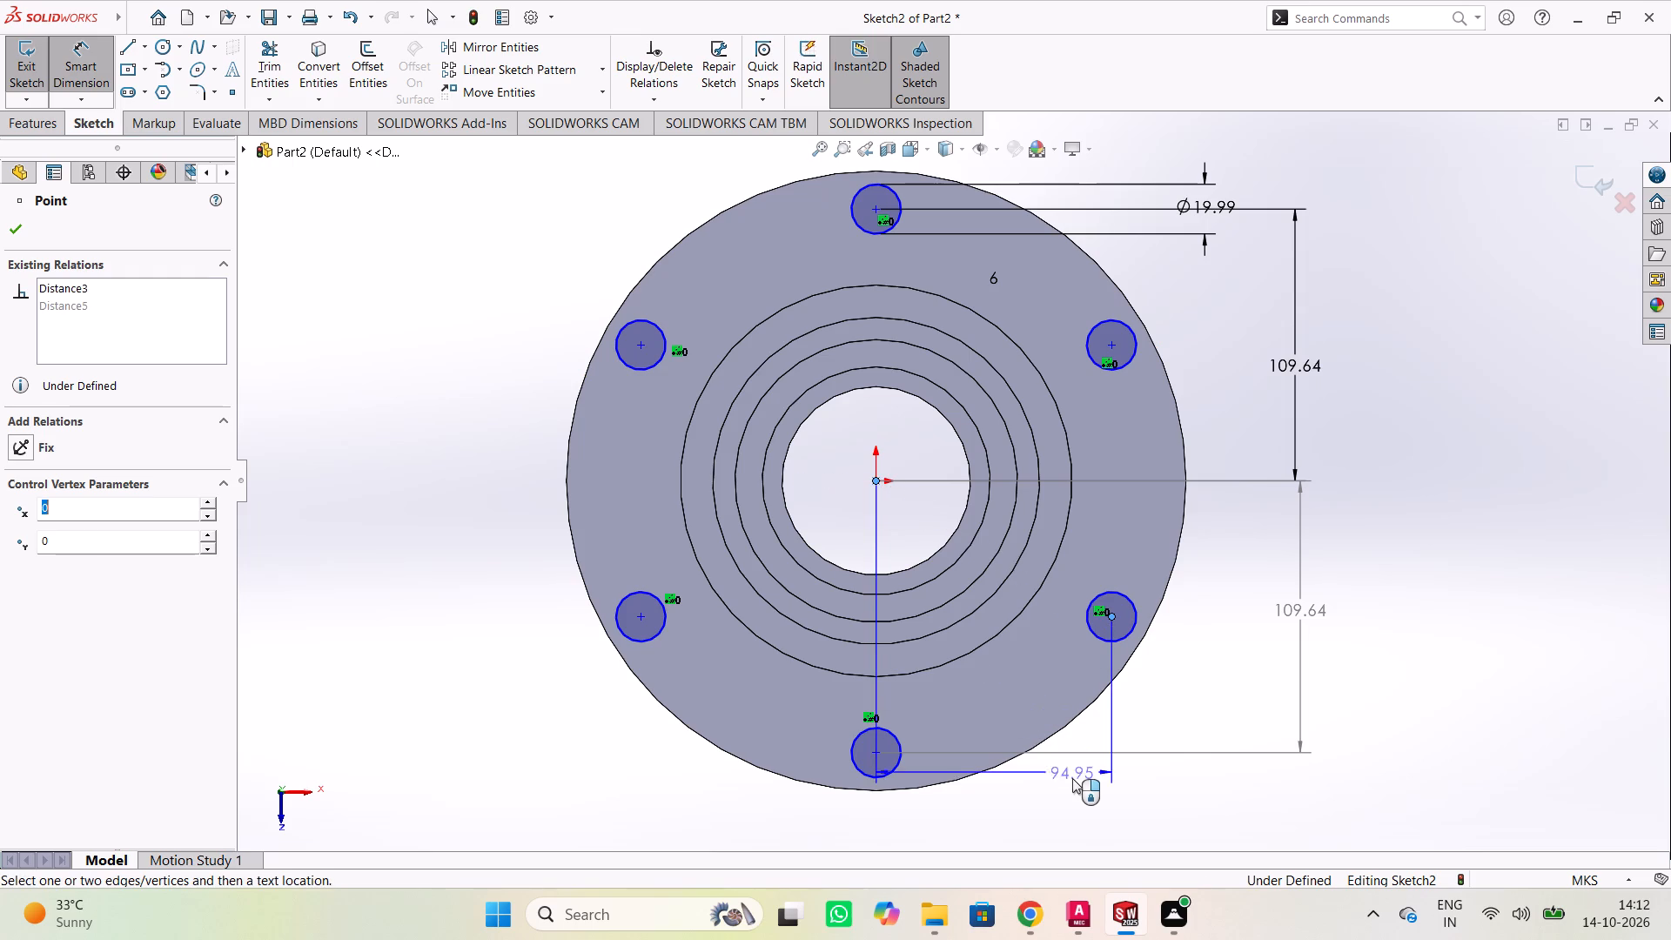
left_click(1012, 821)
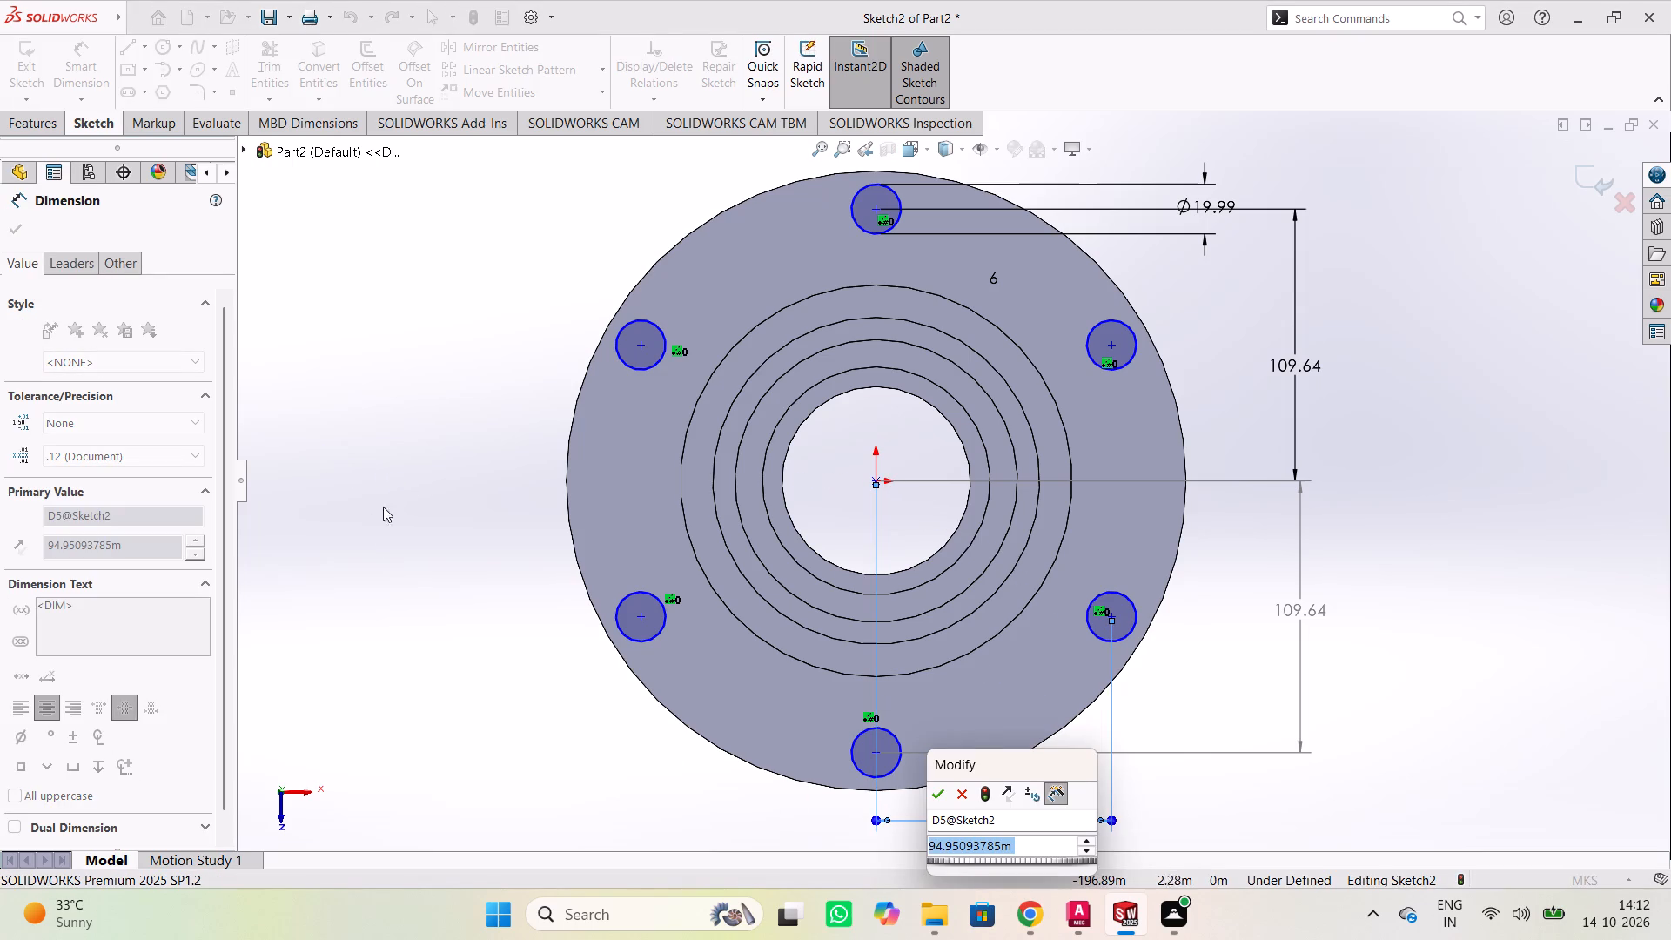
left_click(941, 792)
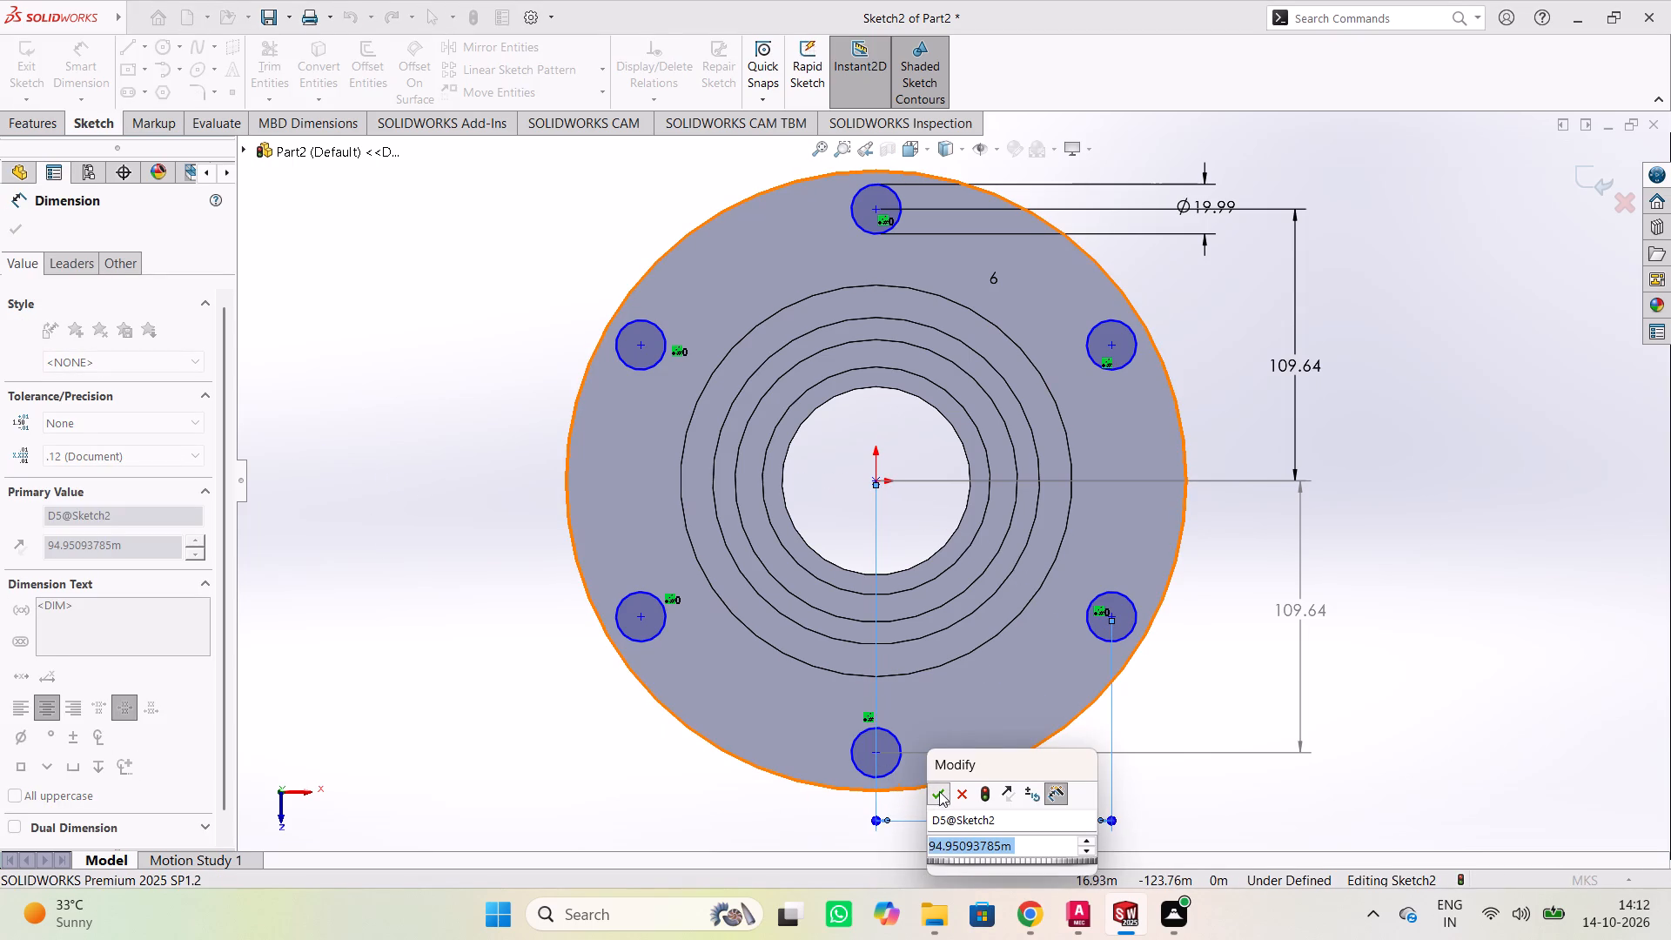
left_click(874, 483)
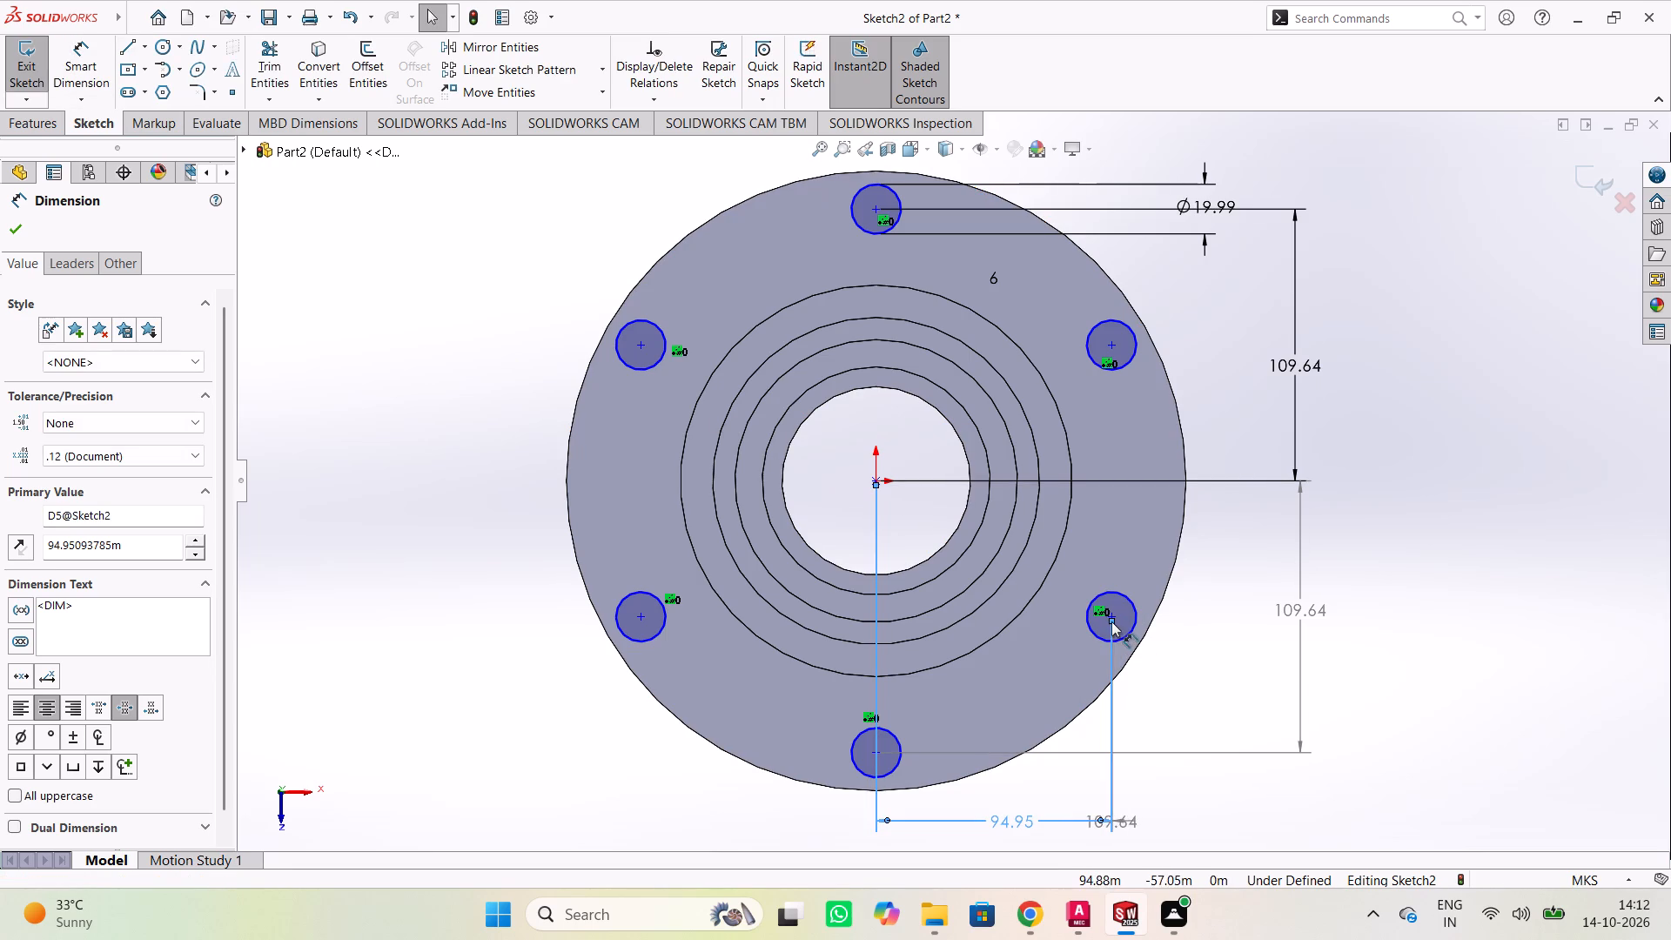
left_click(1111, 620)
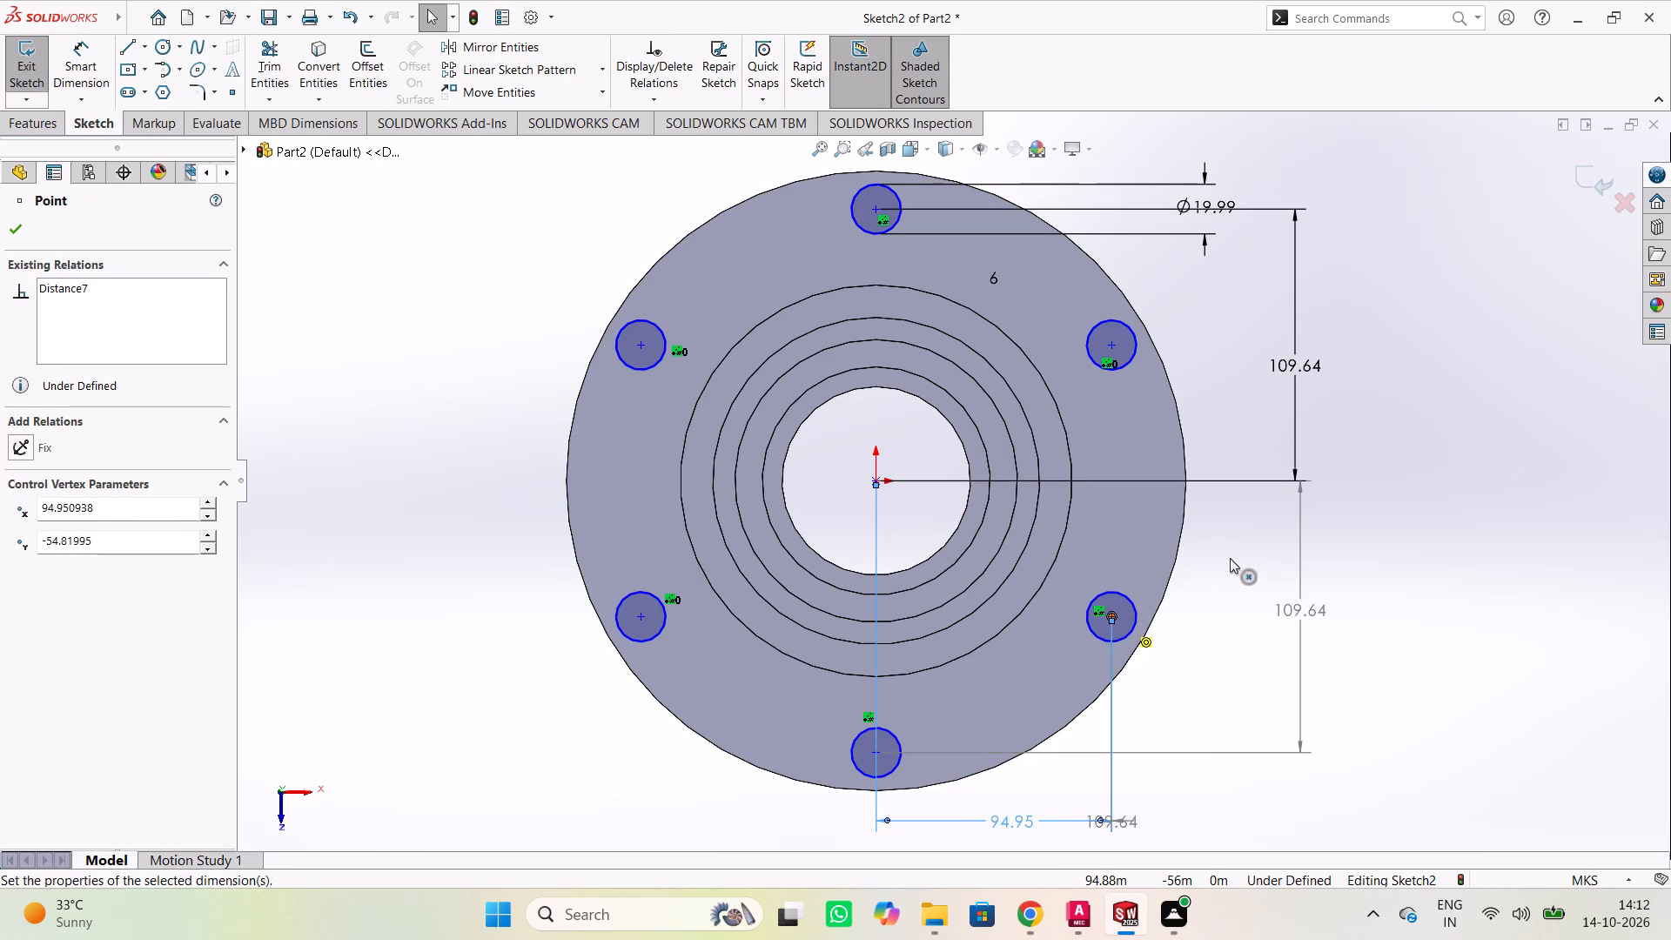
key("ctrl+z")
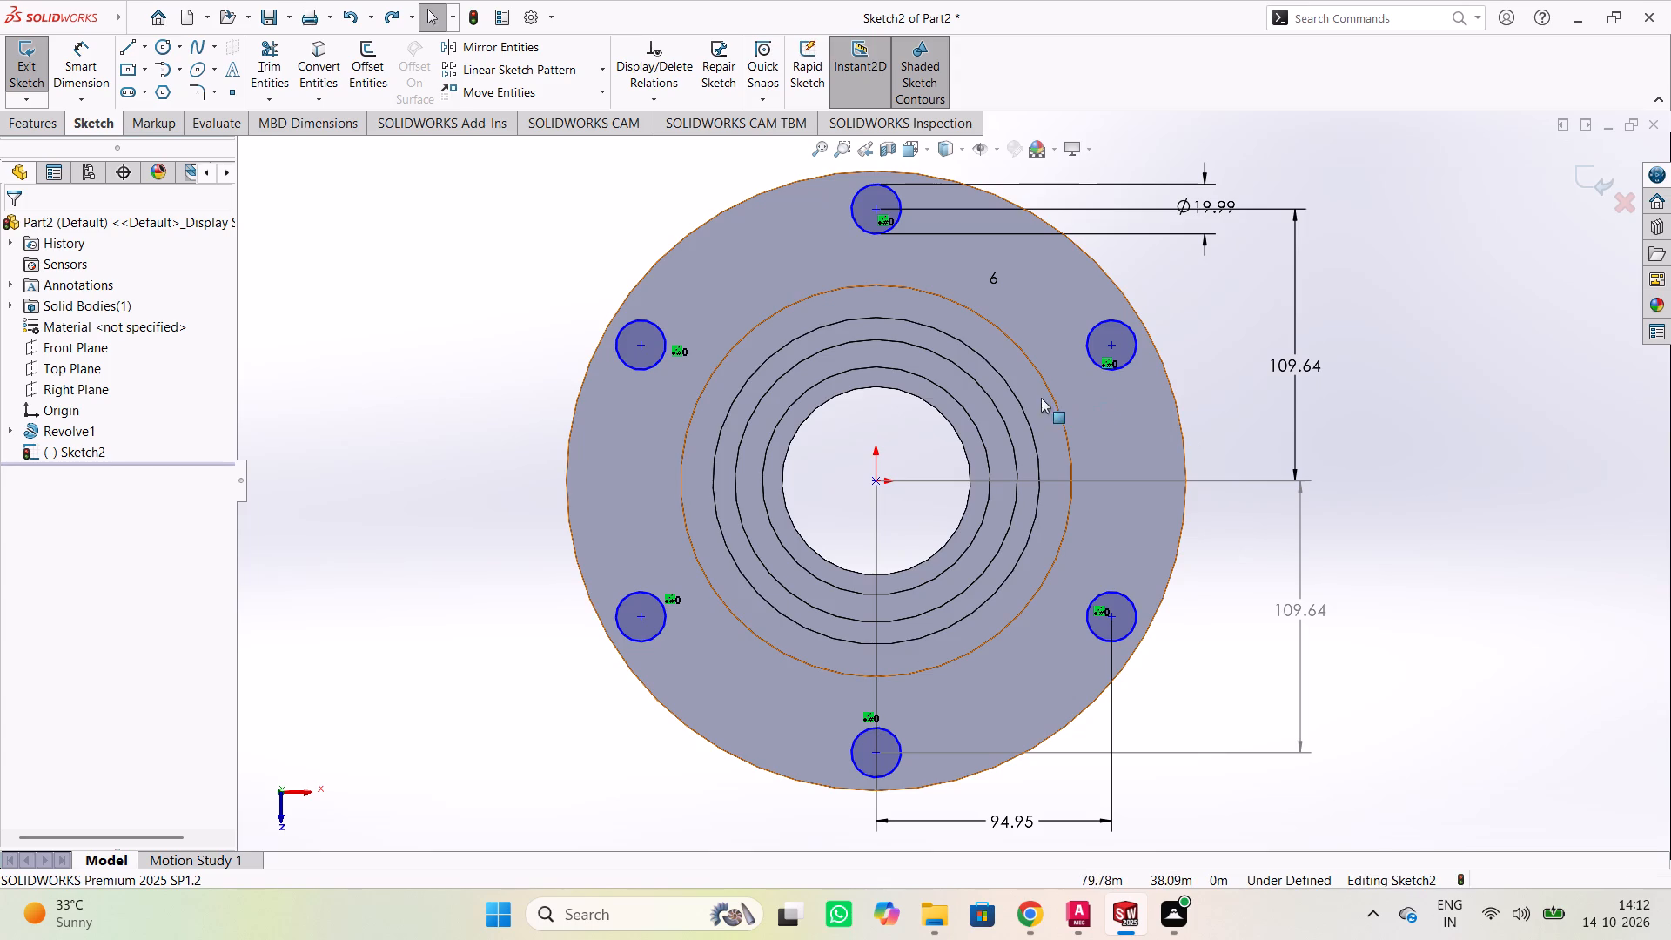
Extrude-cut the six small circles through the larger flange using the Up To Next end condition.
left_click(24, 123)
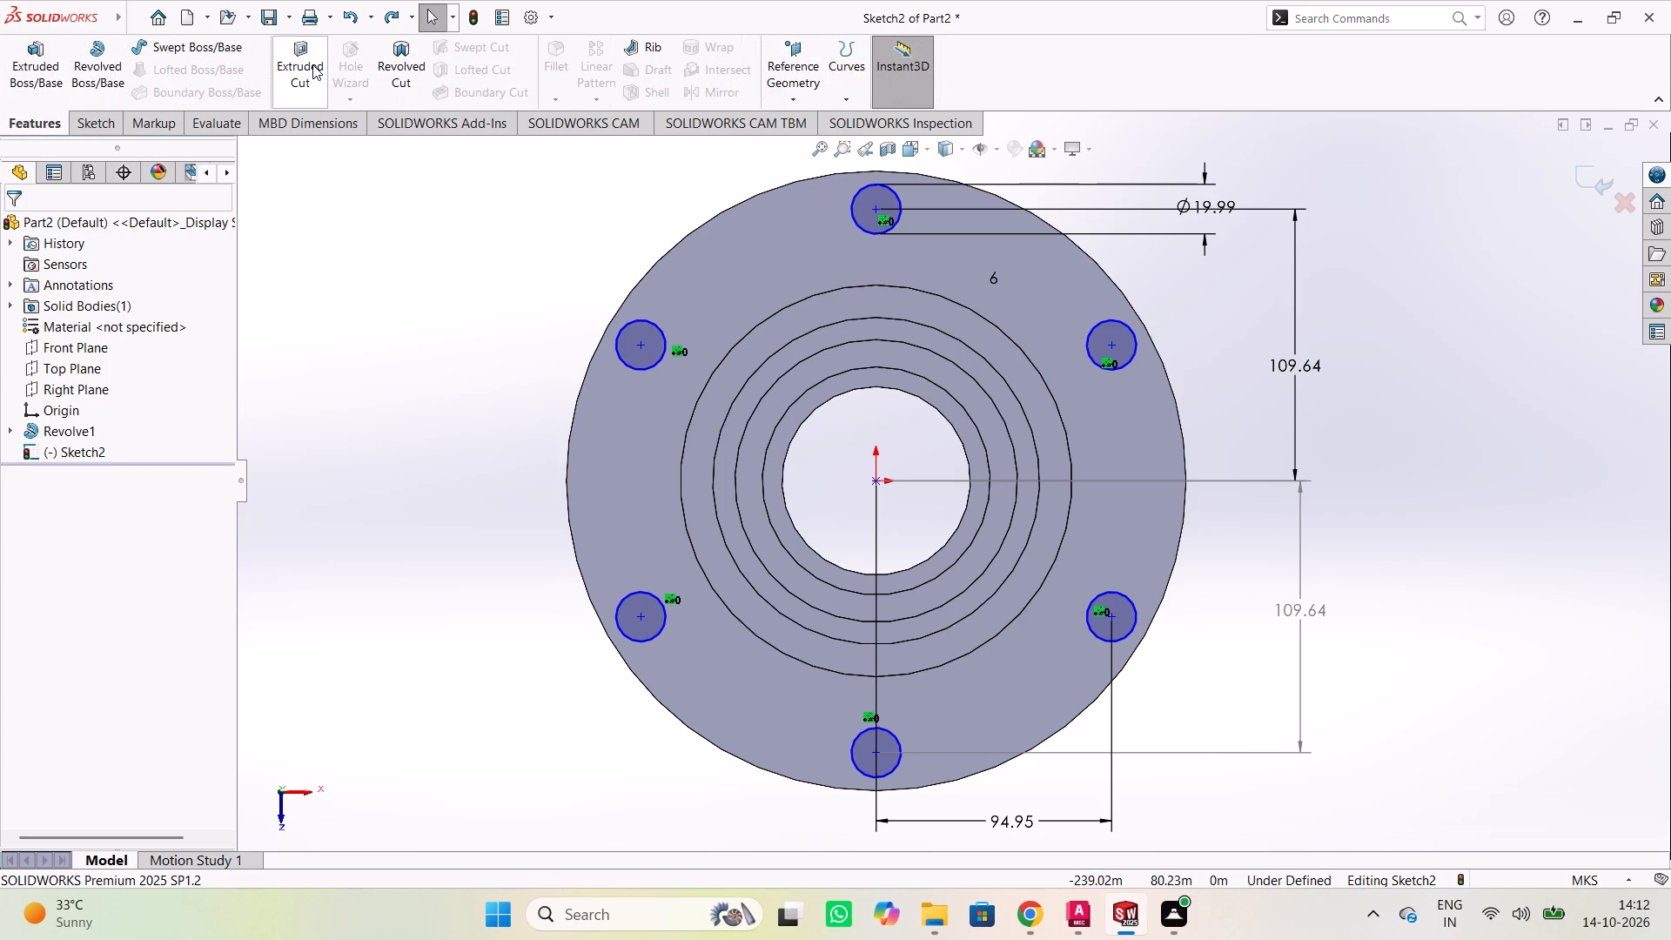
left_click(312, 64)
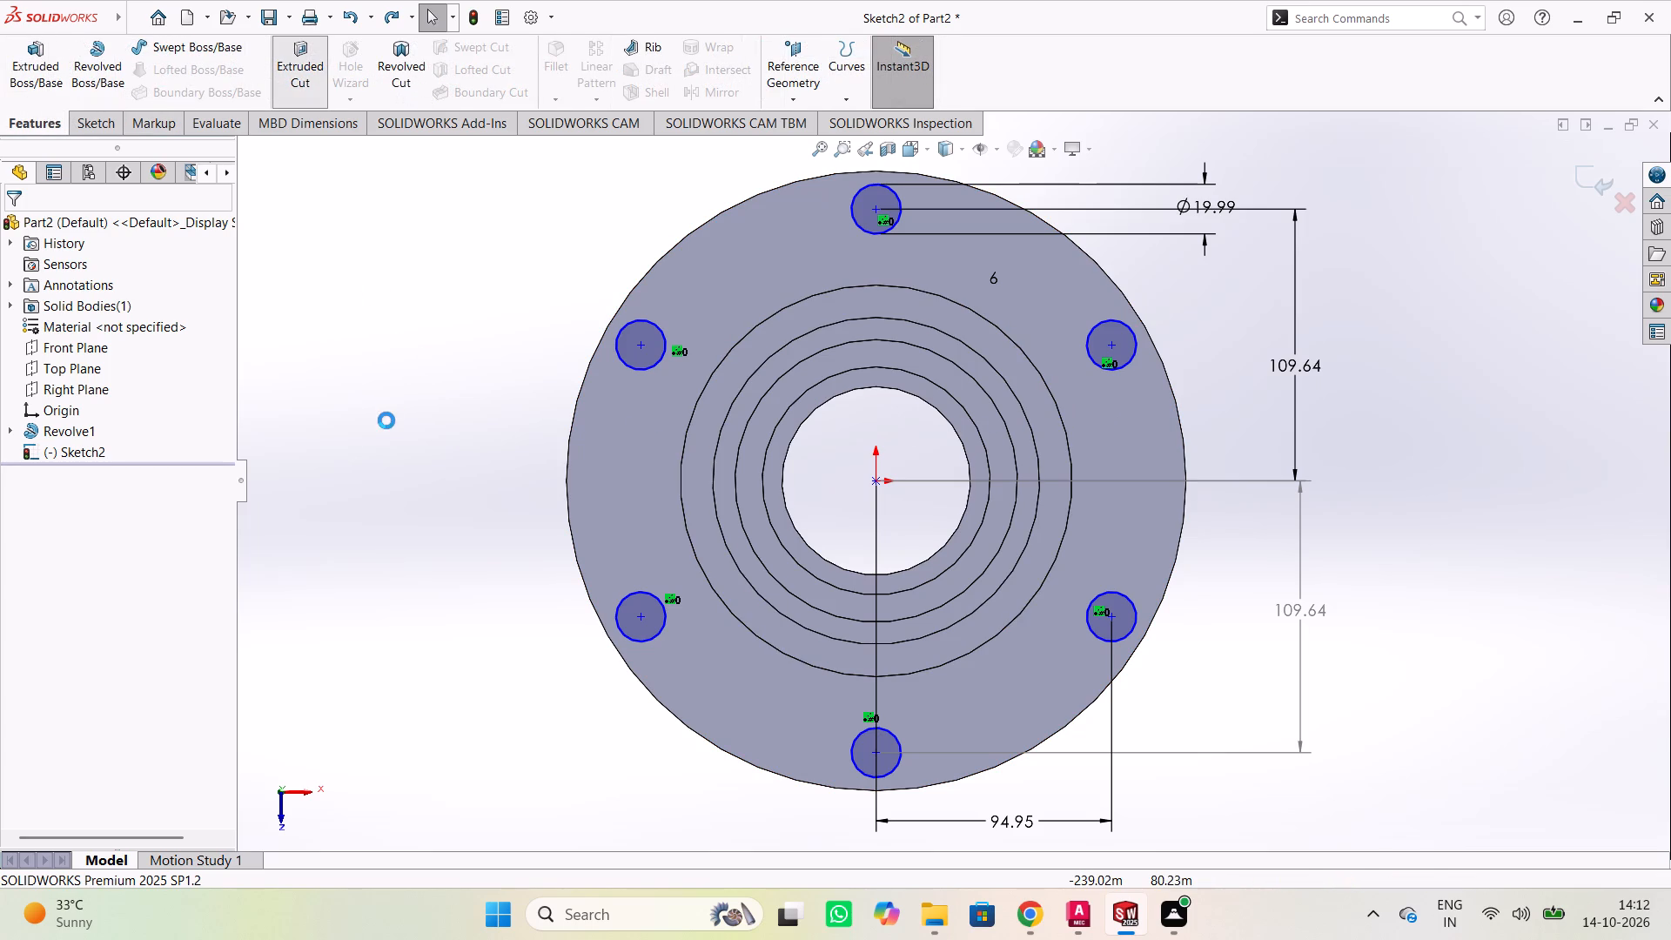
middle_click_drag(391, 510, 505, 552)
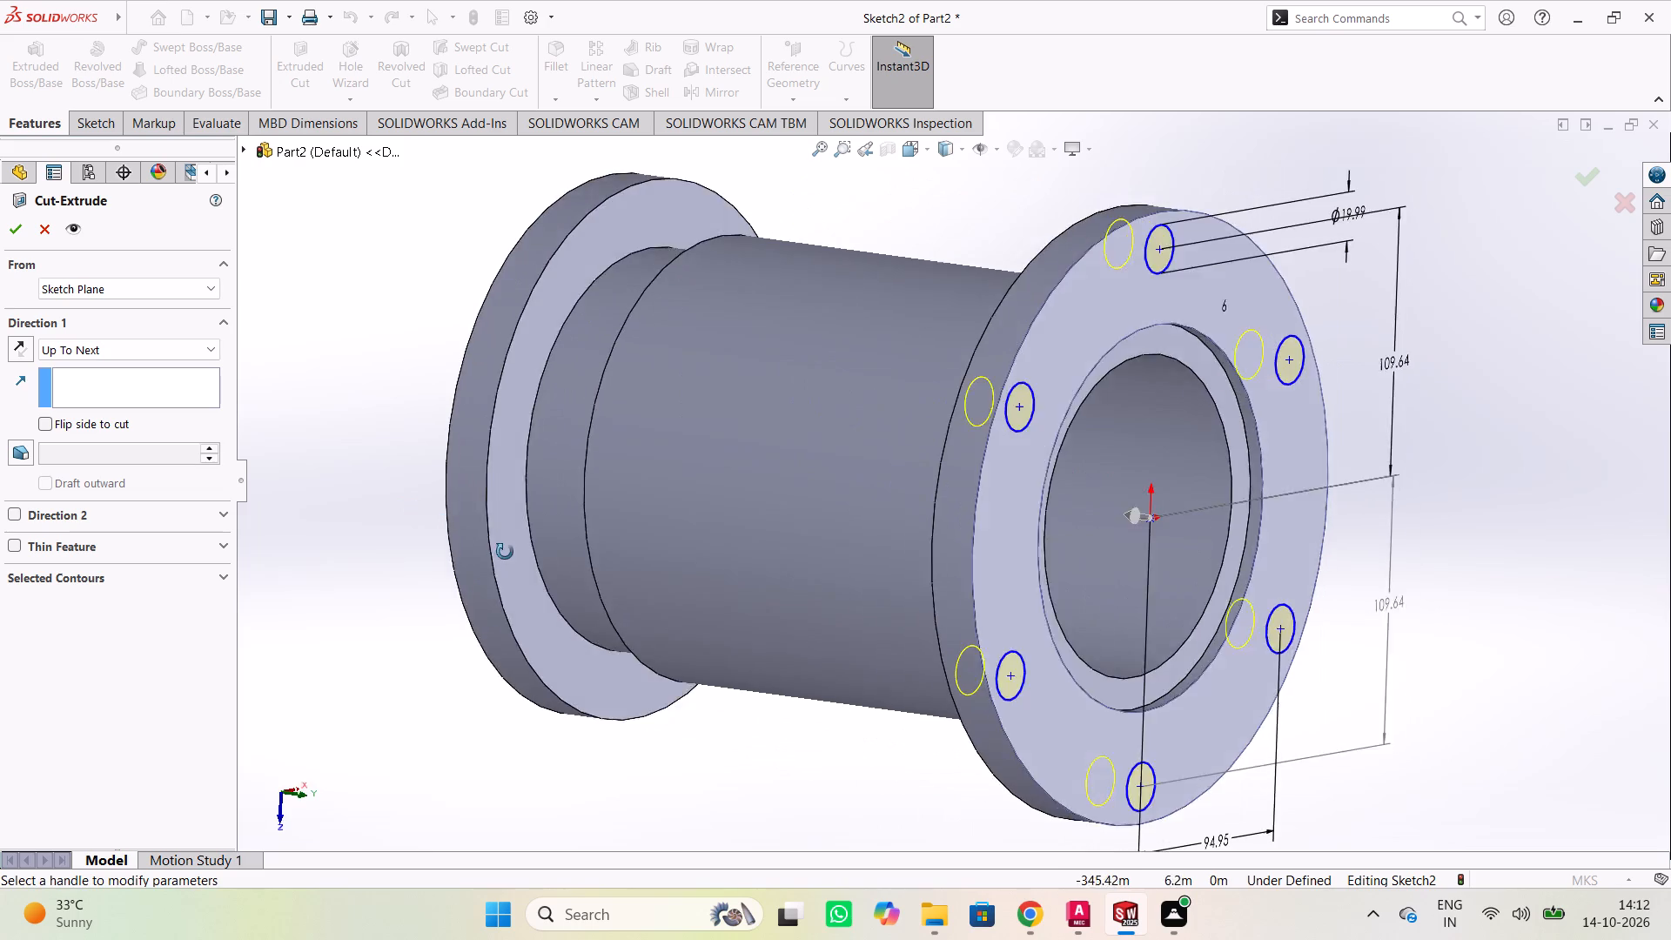
middle_click_drag(505, 552, 552, 574)
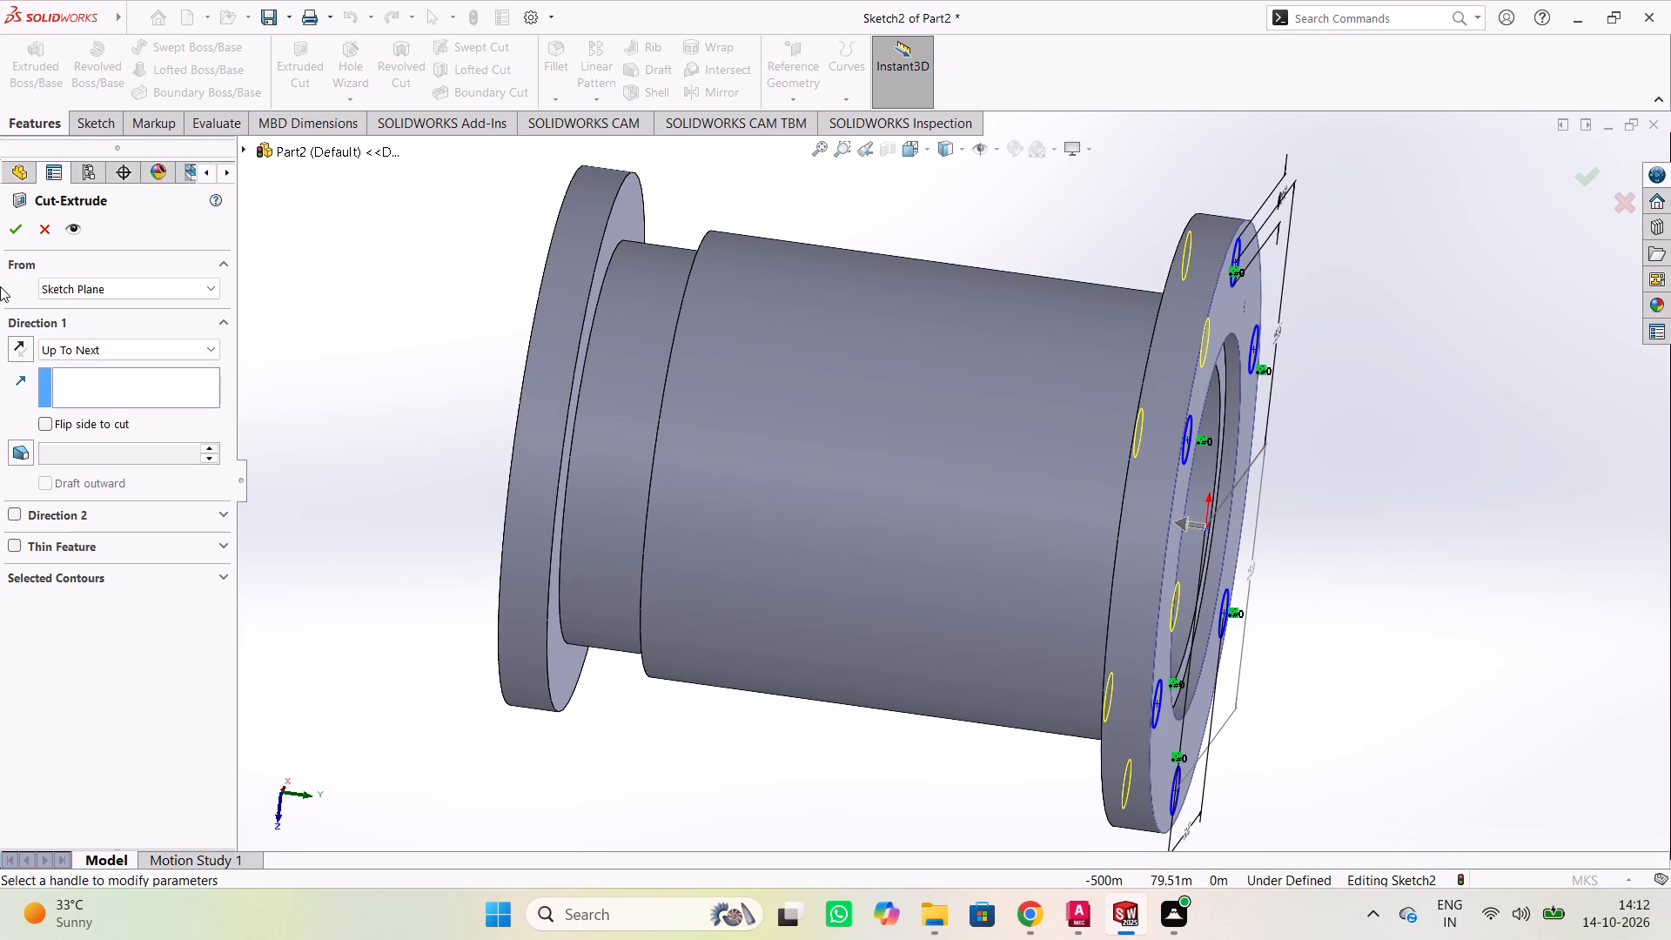
left_click(10, 222)
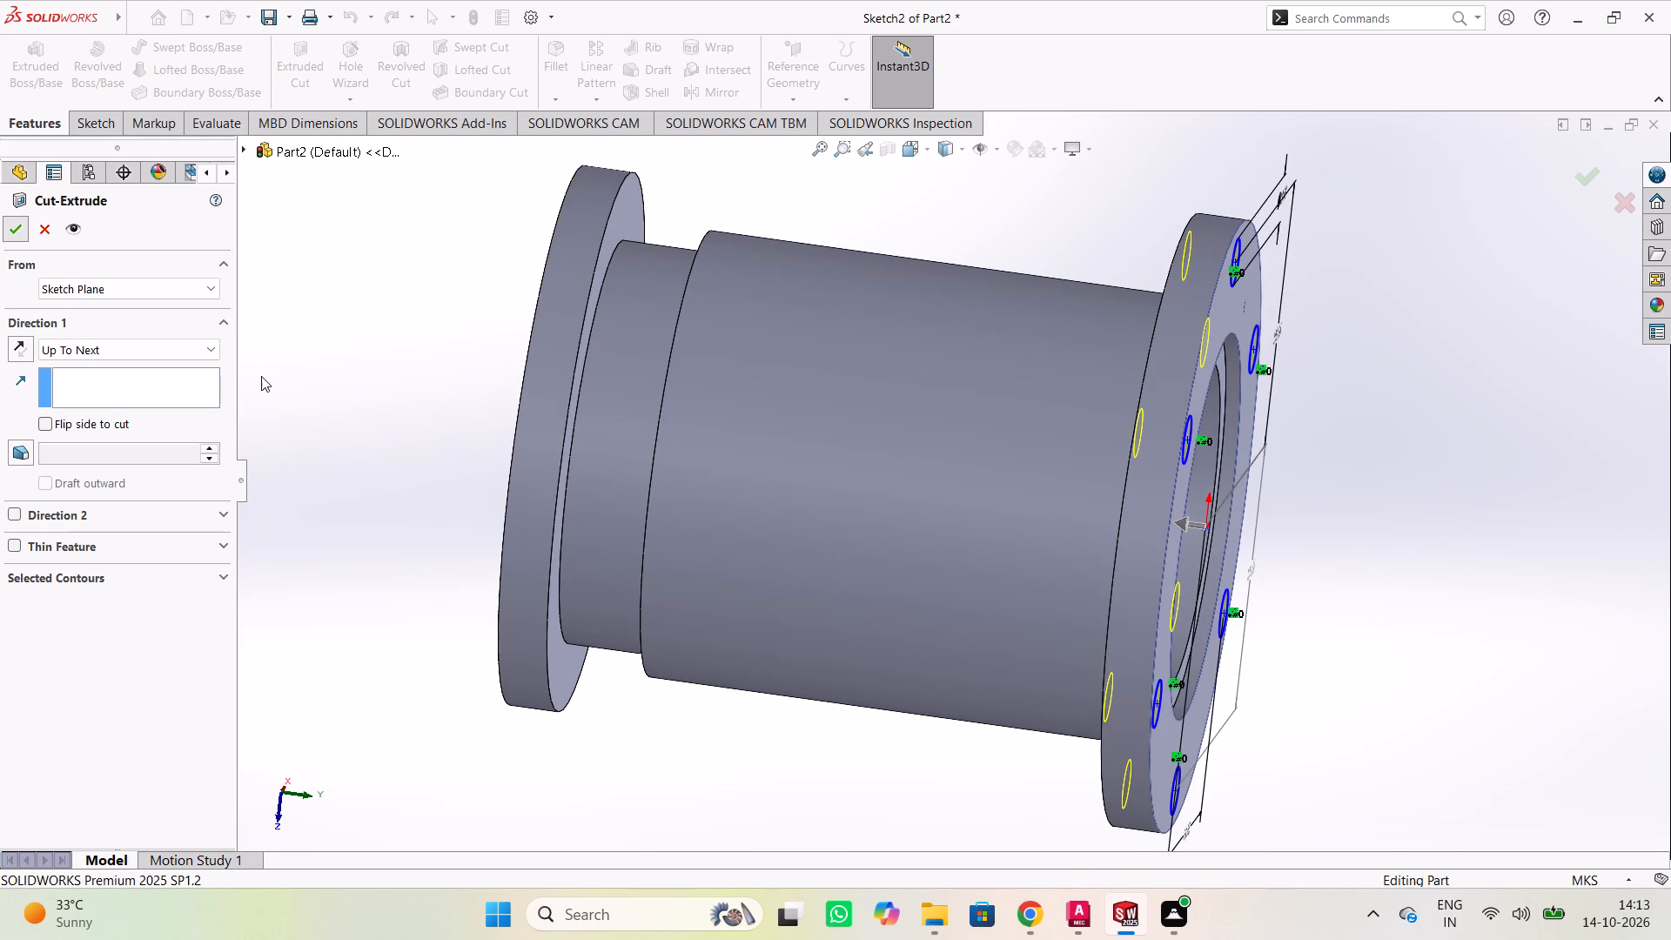
left_click(1454, 456)
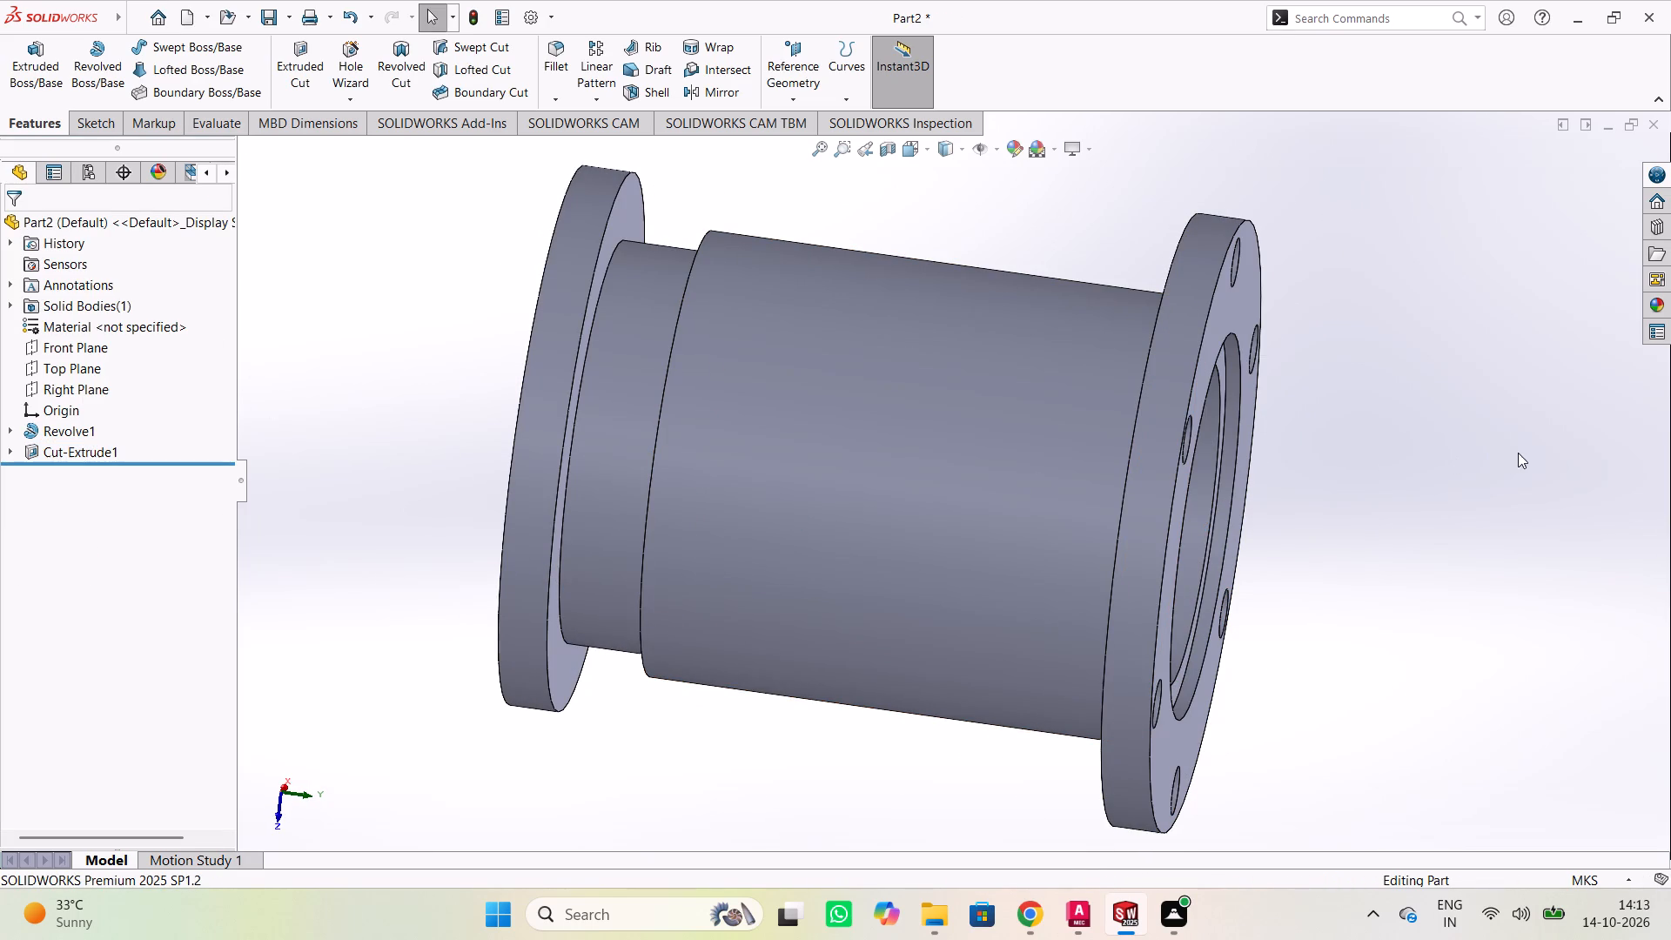
Examine the larger flange's bolt holes and the smaller flange's outer face from several angles.
middle_click_drag(1476, 460, 949, 654)
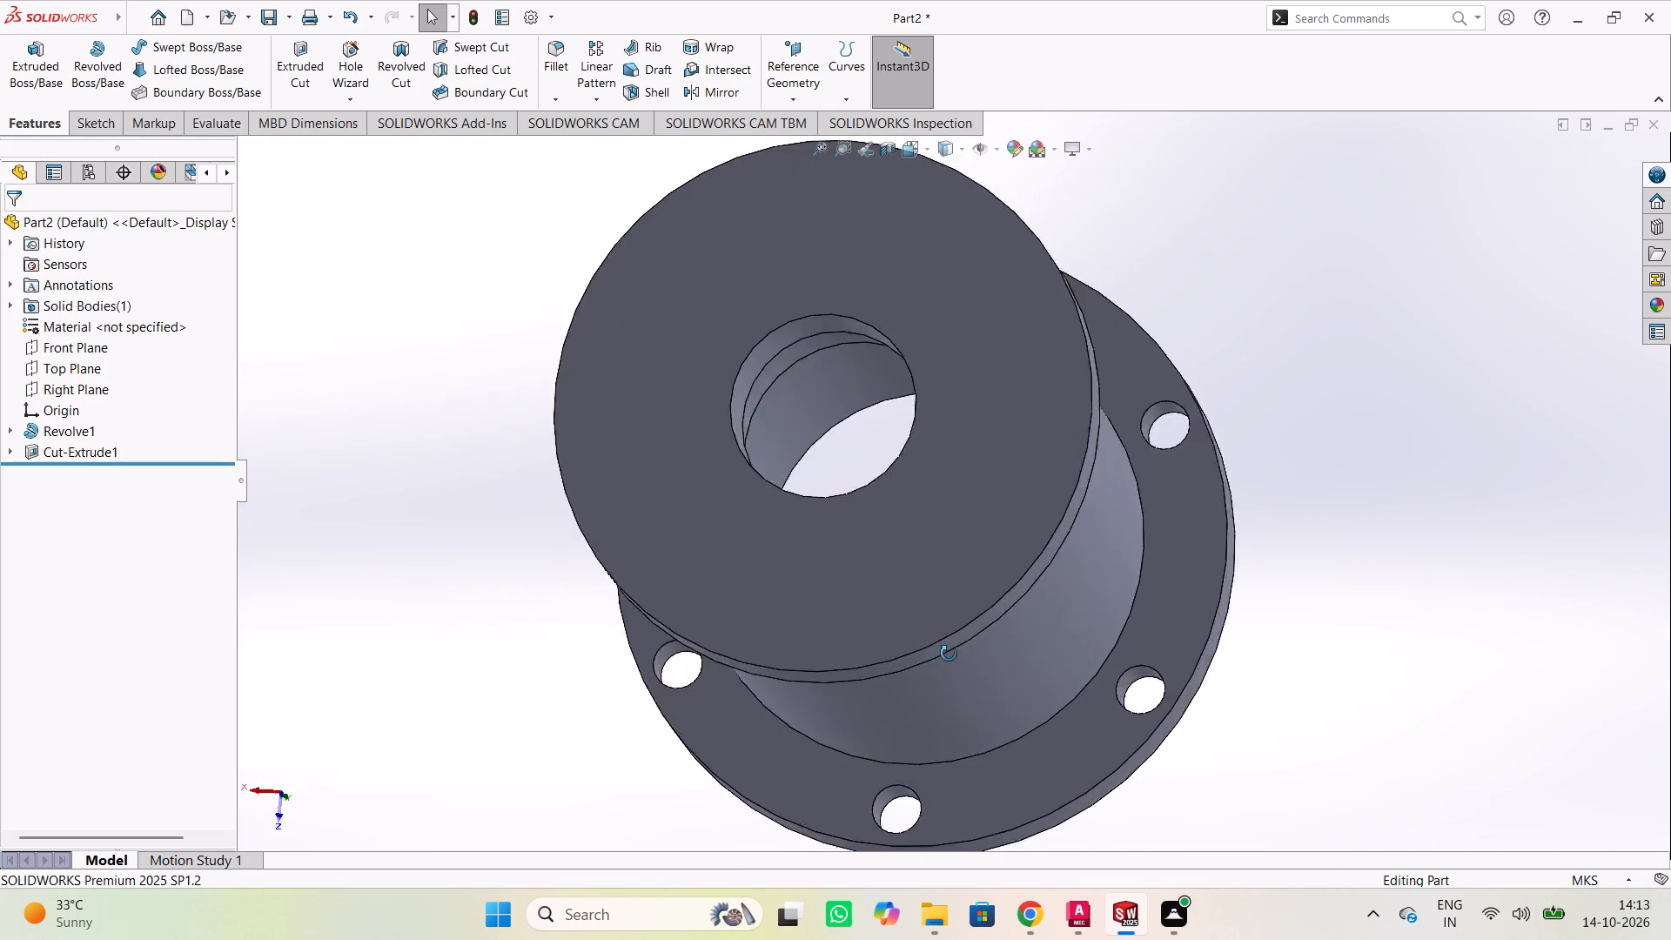
middle_click_drag(949, 654, 824, 615)
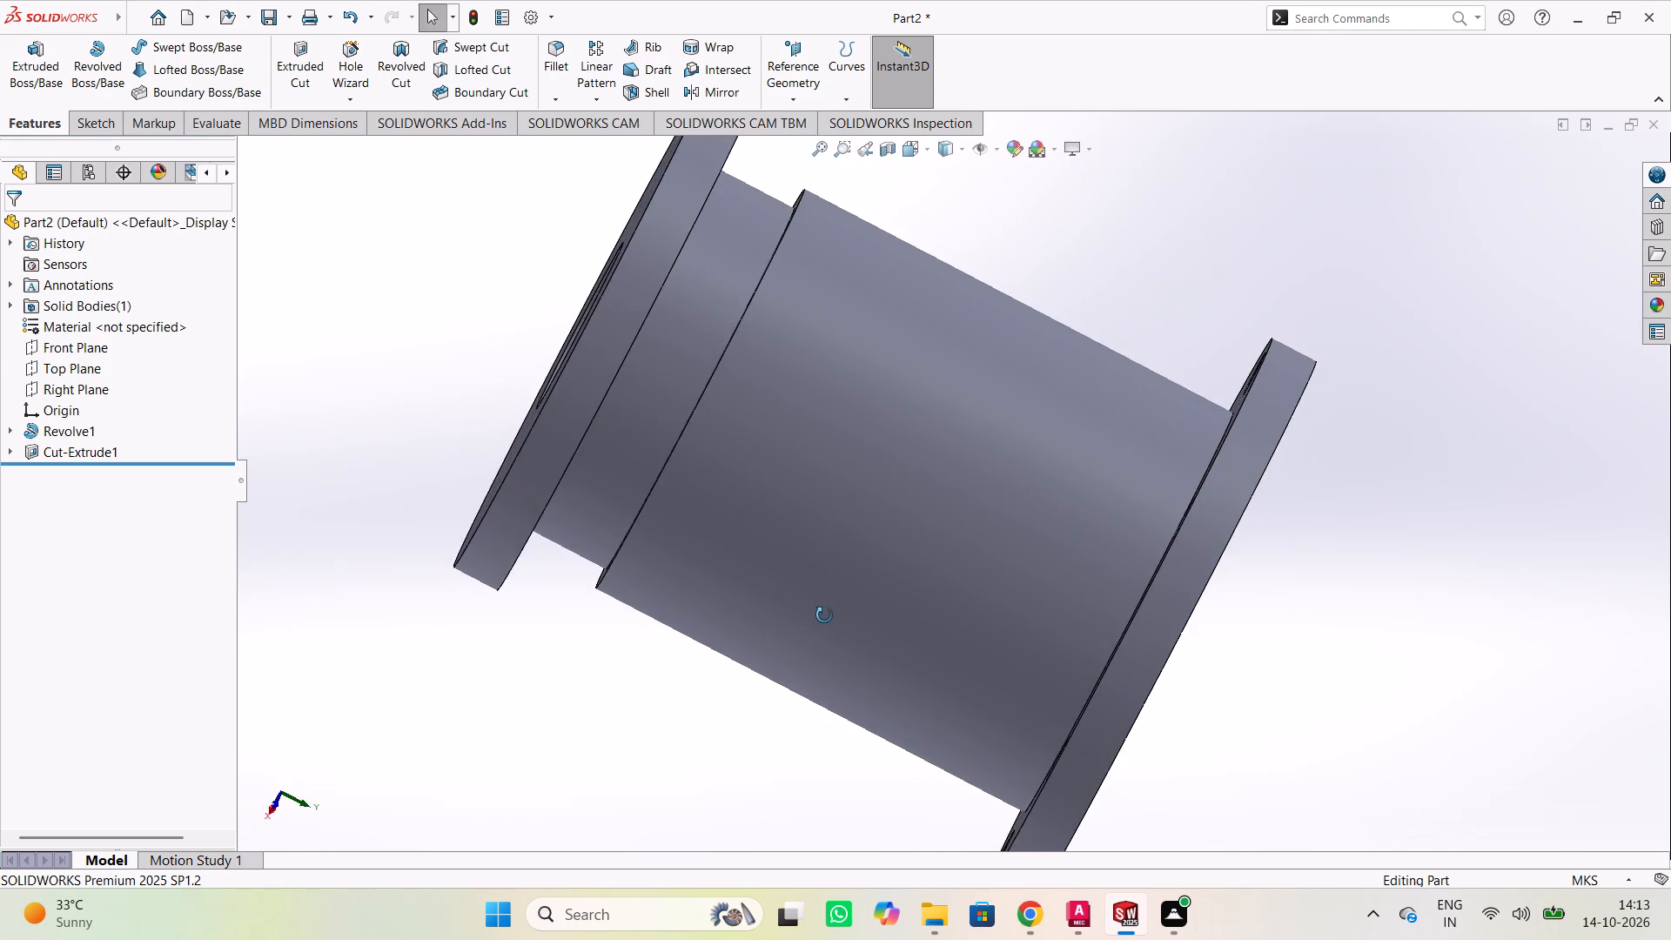
middle_click_drag(824, 615, 1190, 634)
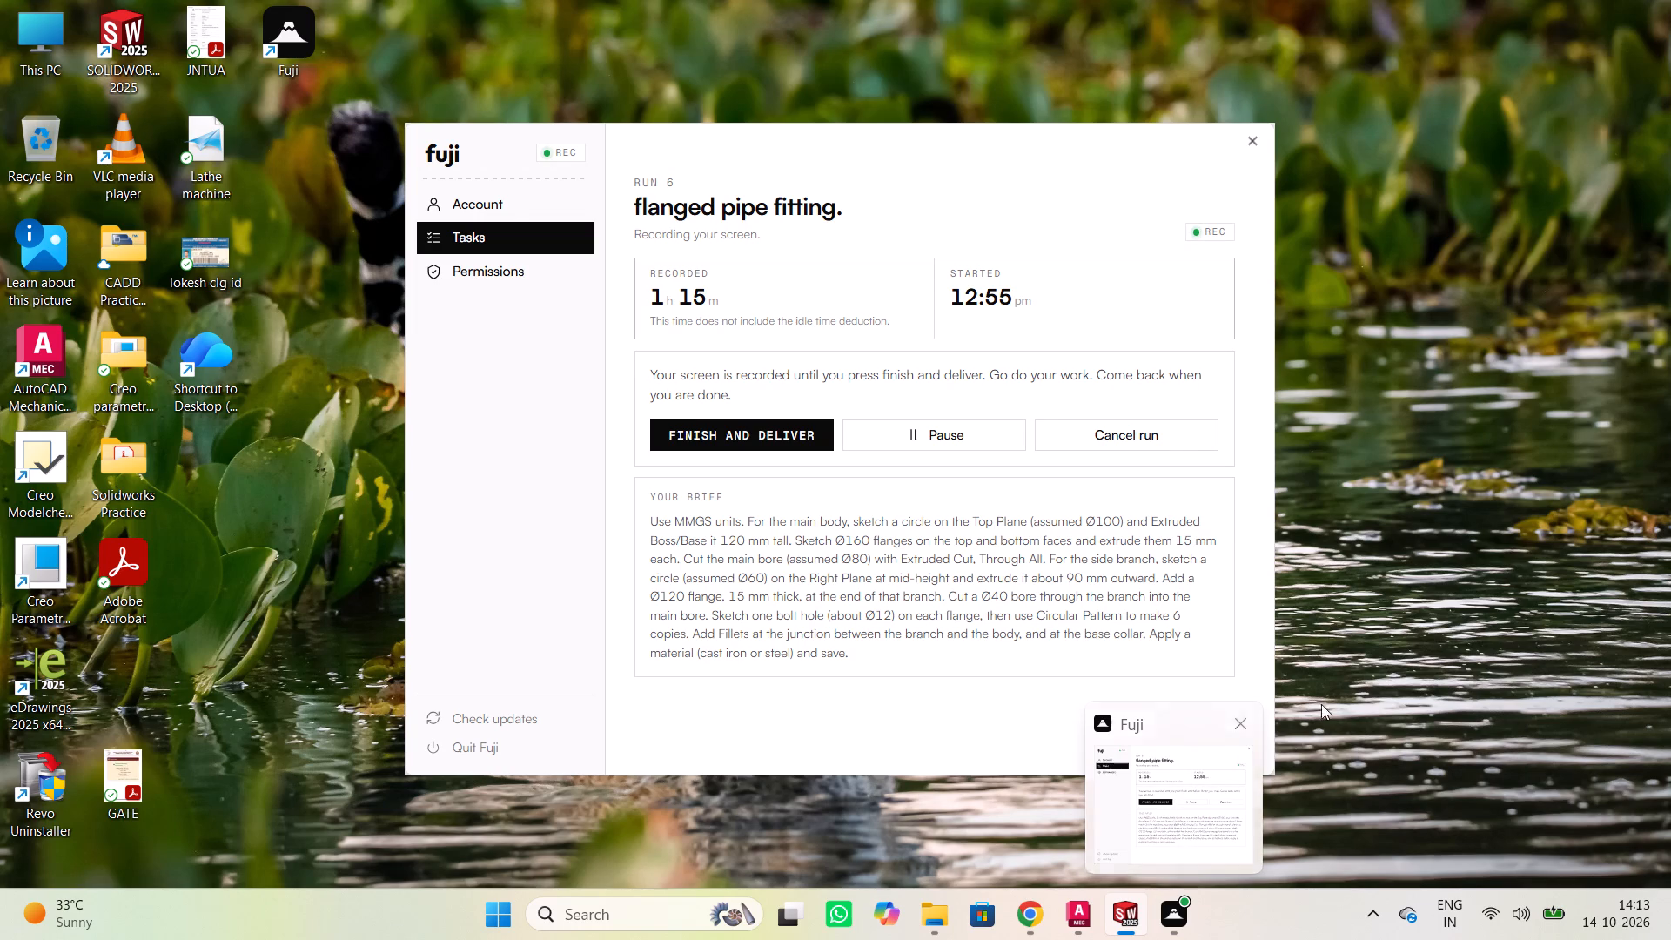
middle_click_drag(1444, 609, 1321, 696)
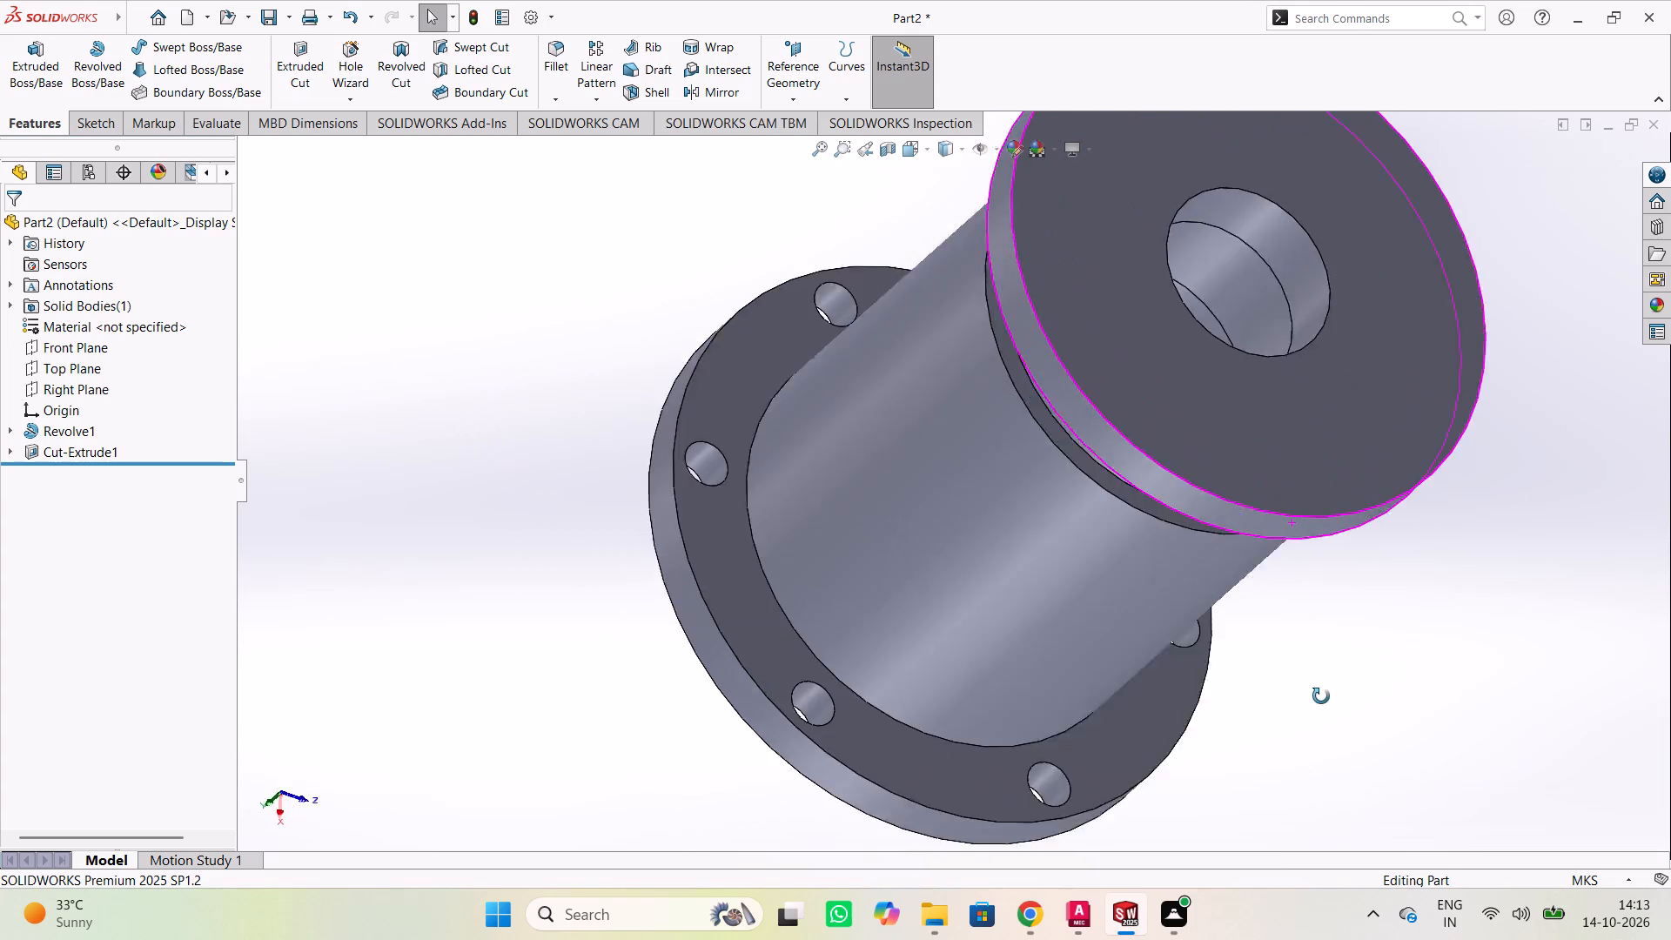
middle_click_drag(1321, 696, 1380, 680)
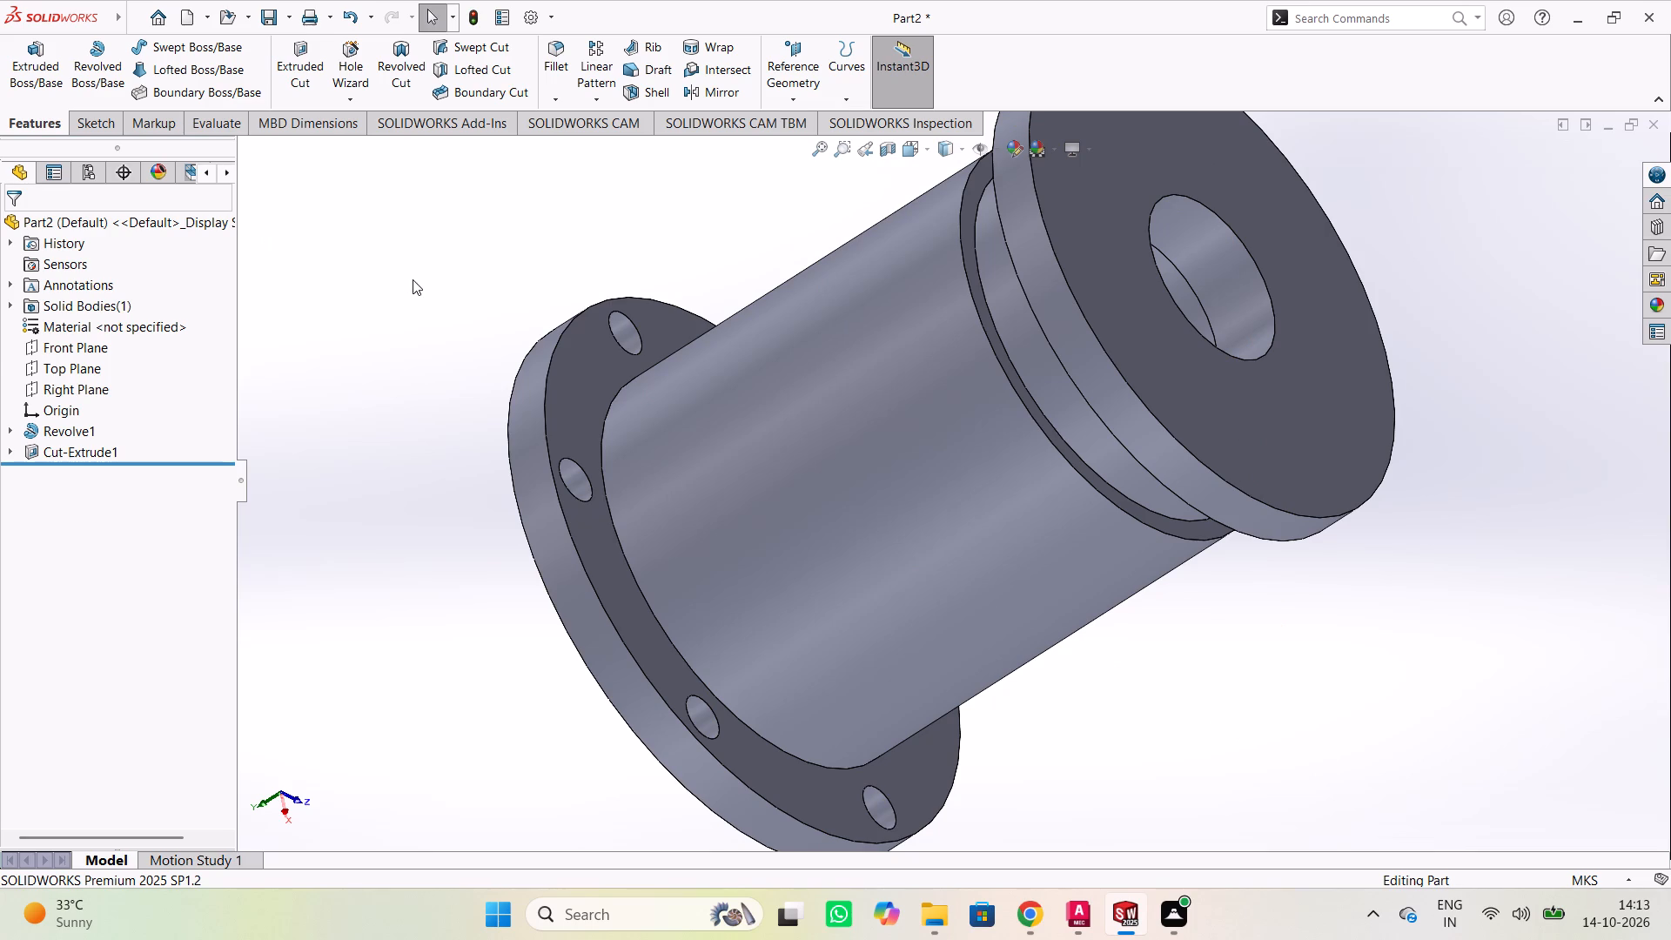
middle_click_drag(475, 214, 475, 219)
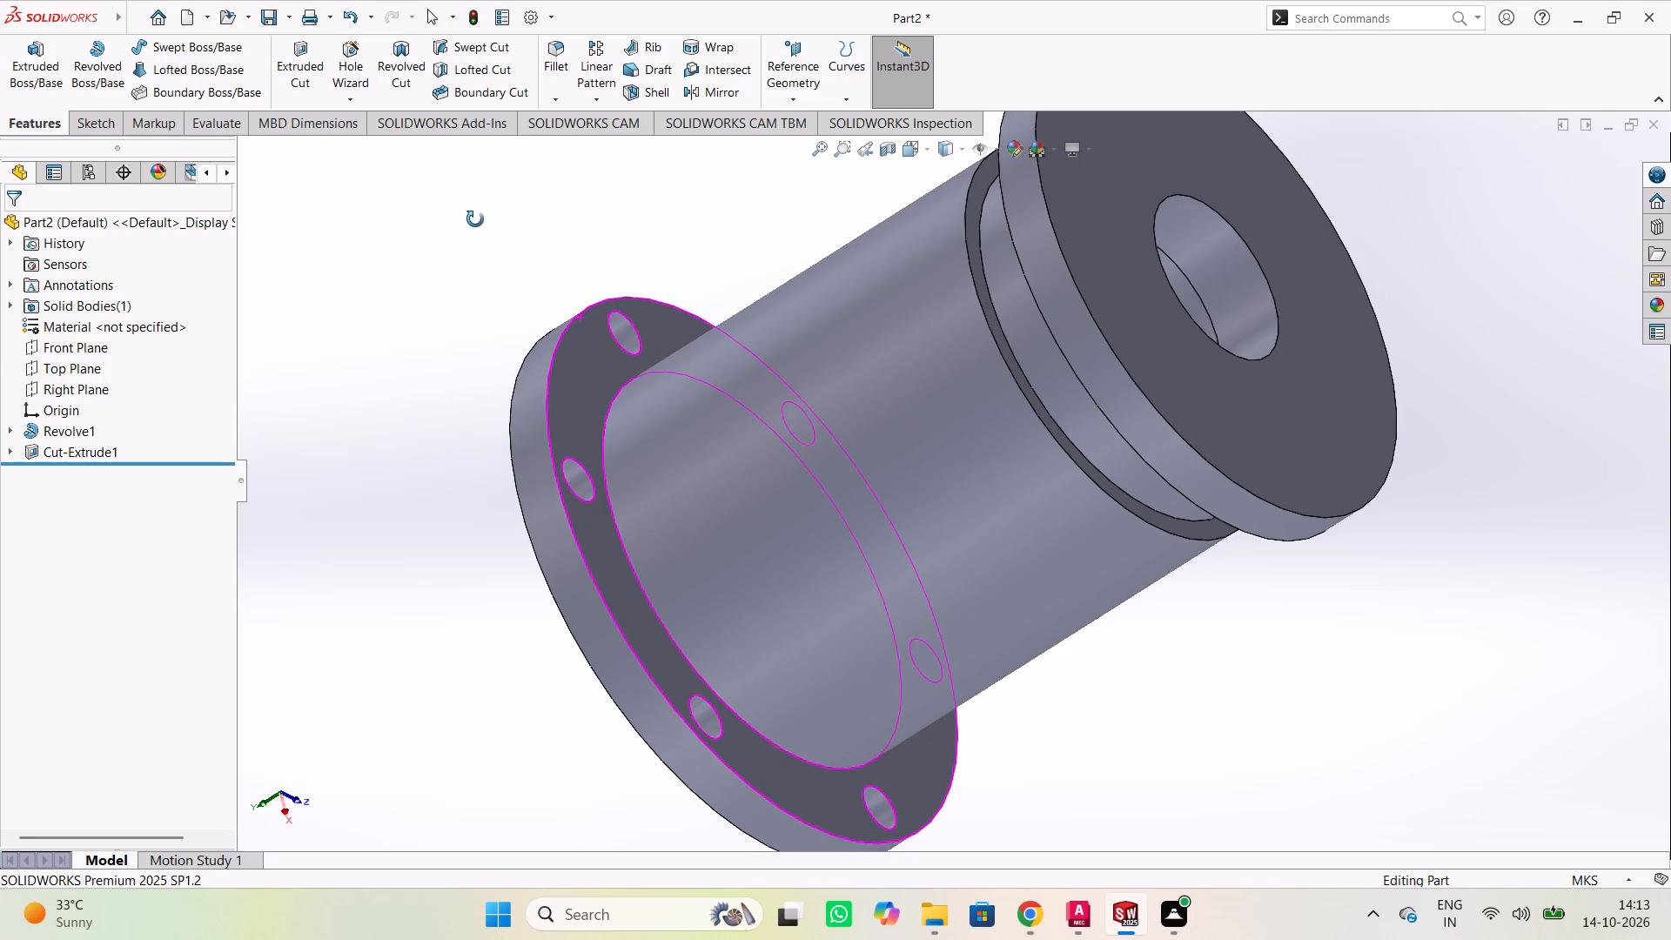
middle_click_drag(475, 219, 372, 258)
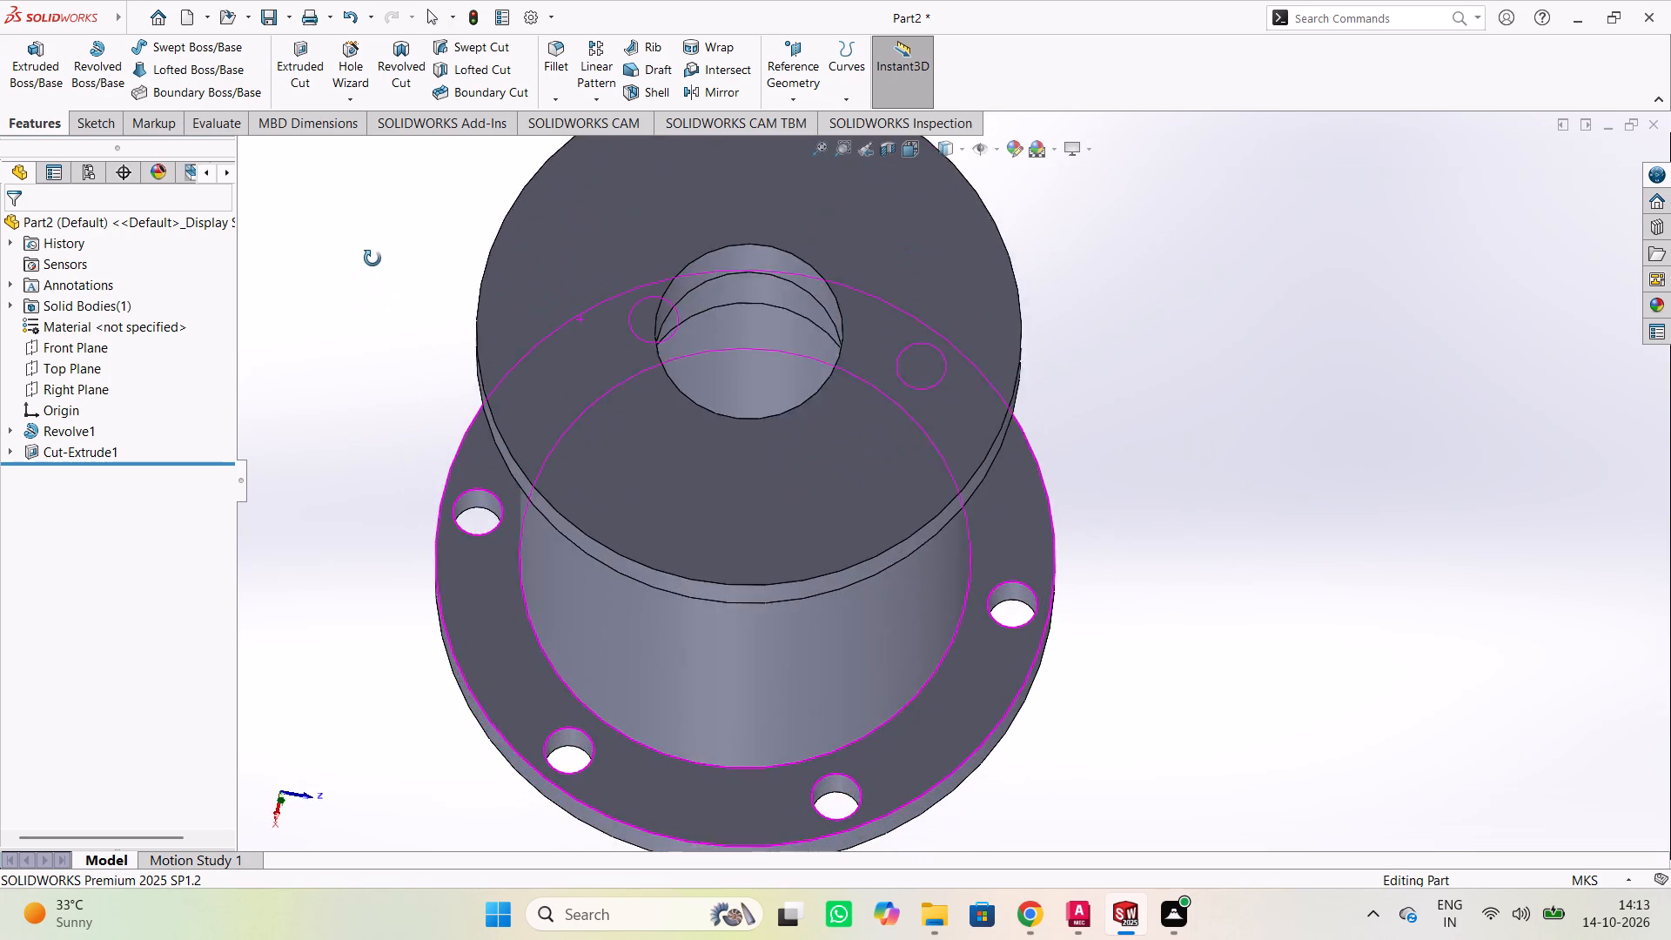
middle_click_drag(372, 258, 485, 265)
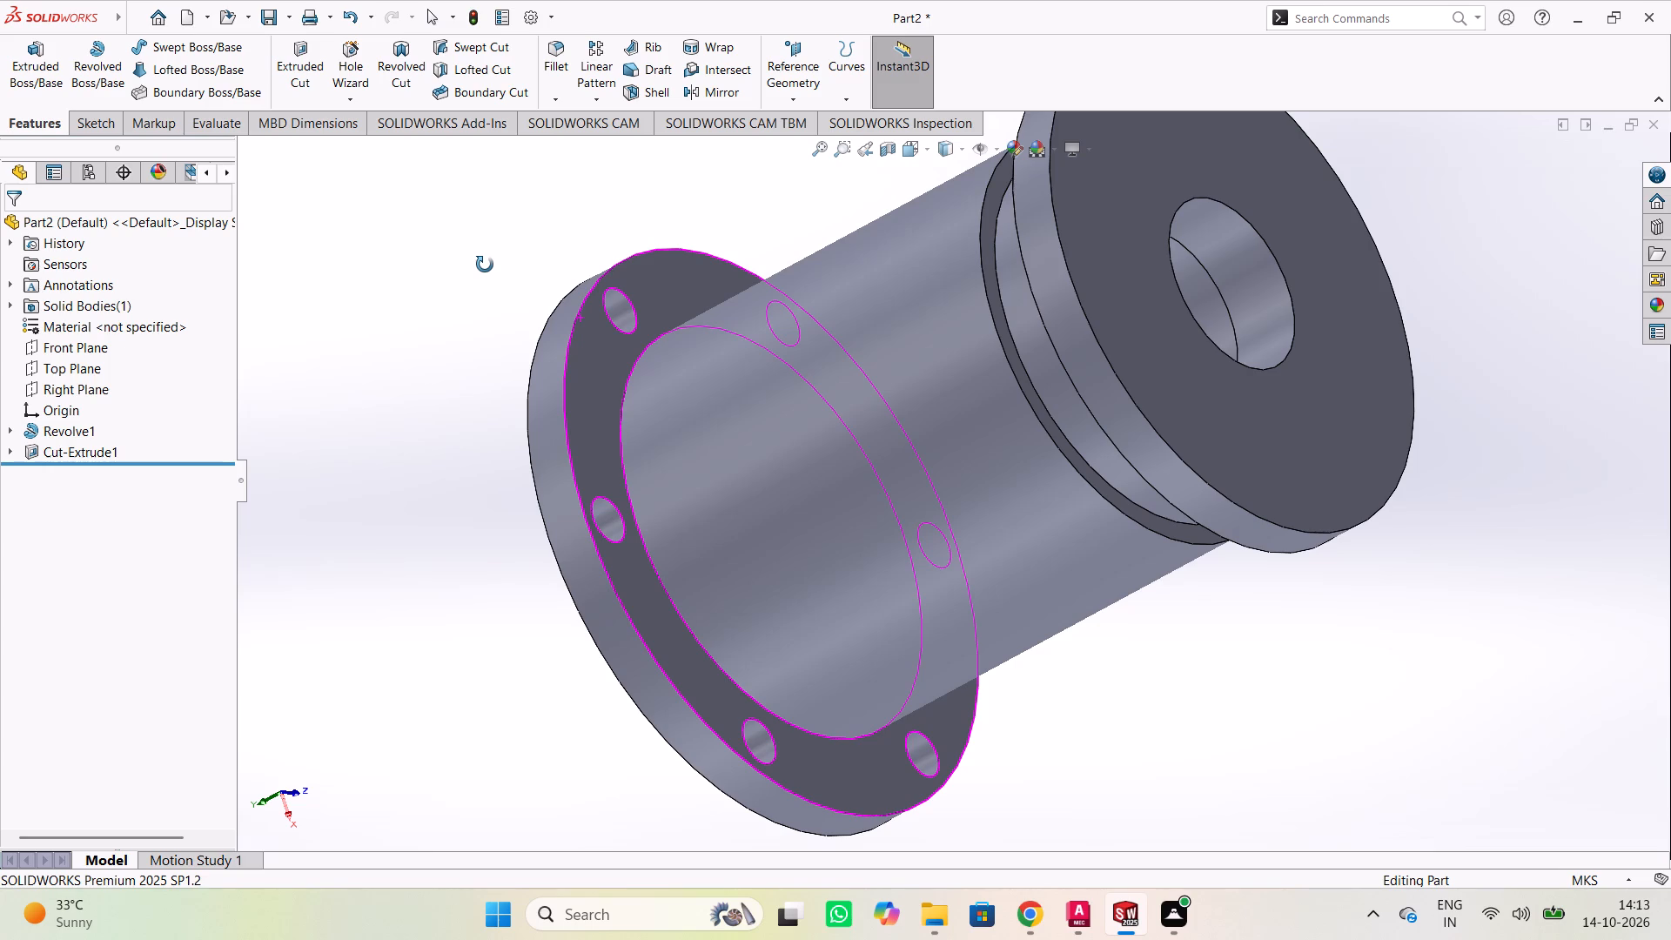
middle_click_drag(485, 265, 386, 384)
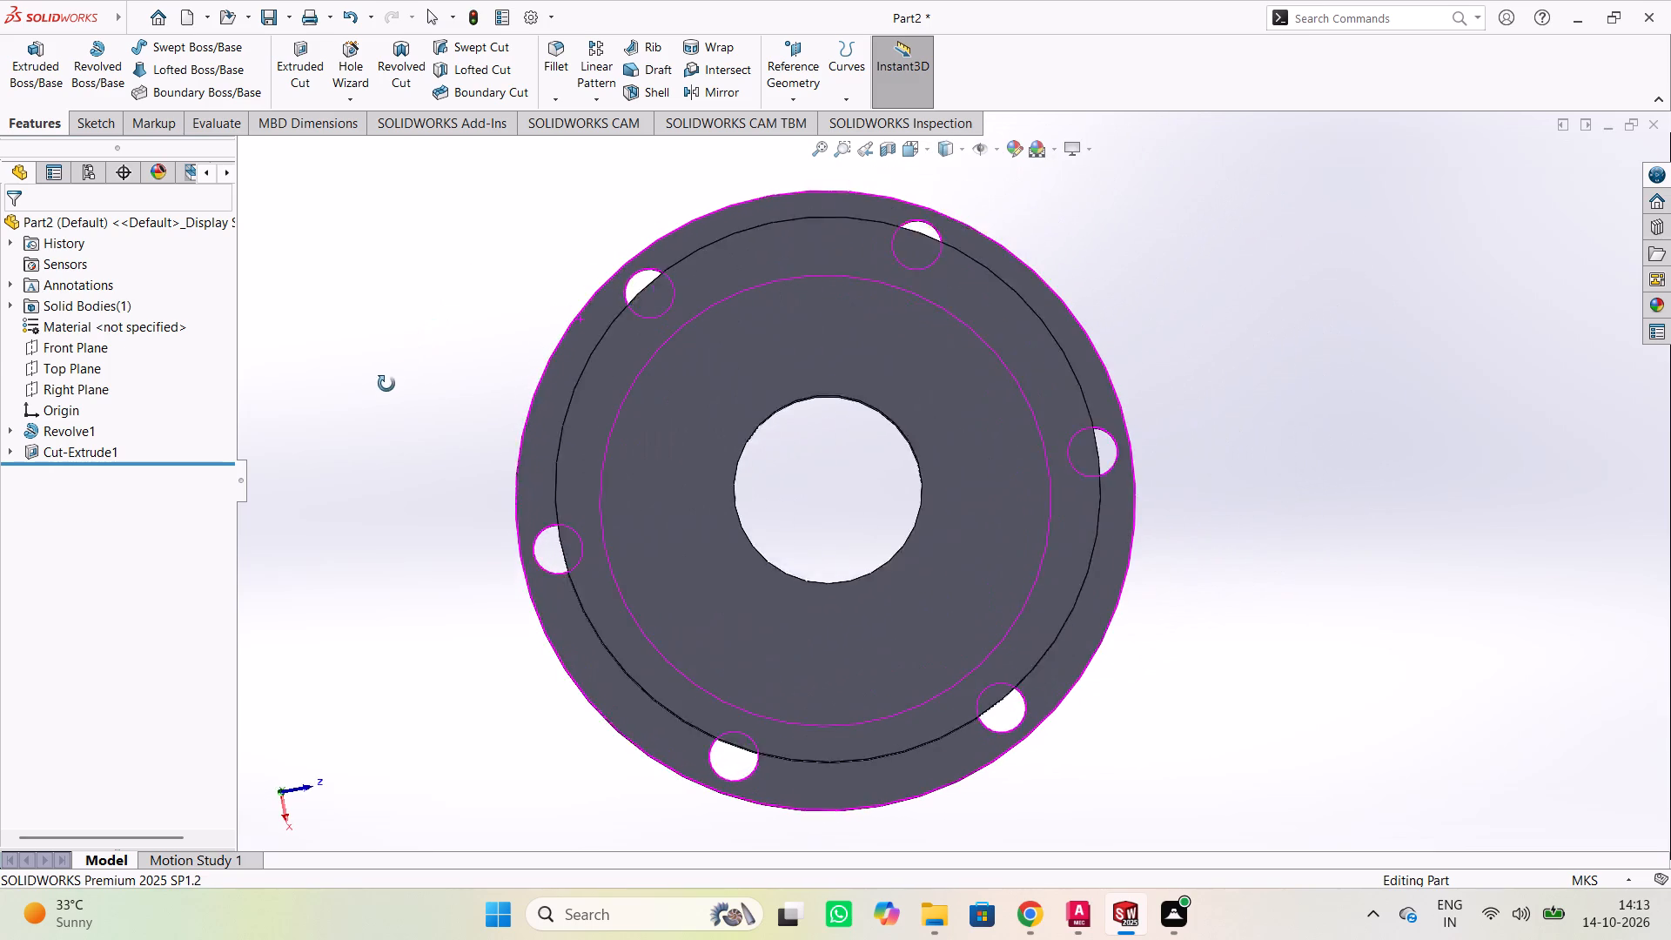
middle_click_drag(386, 384, 419, 426)
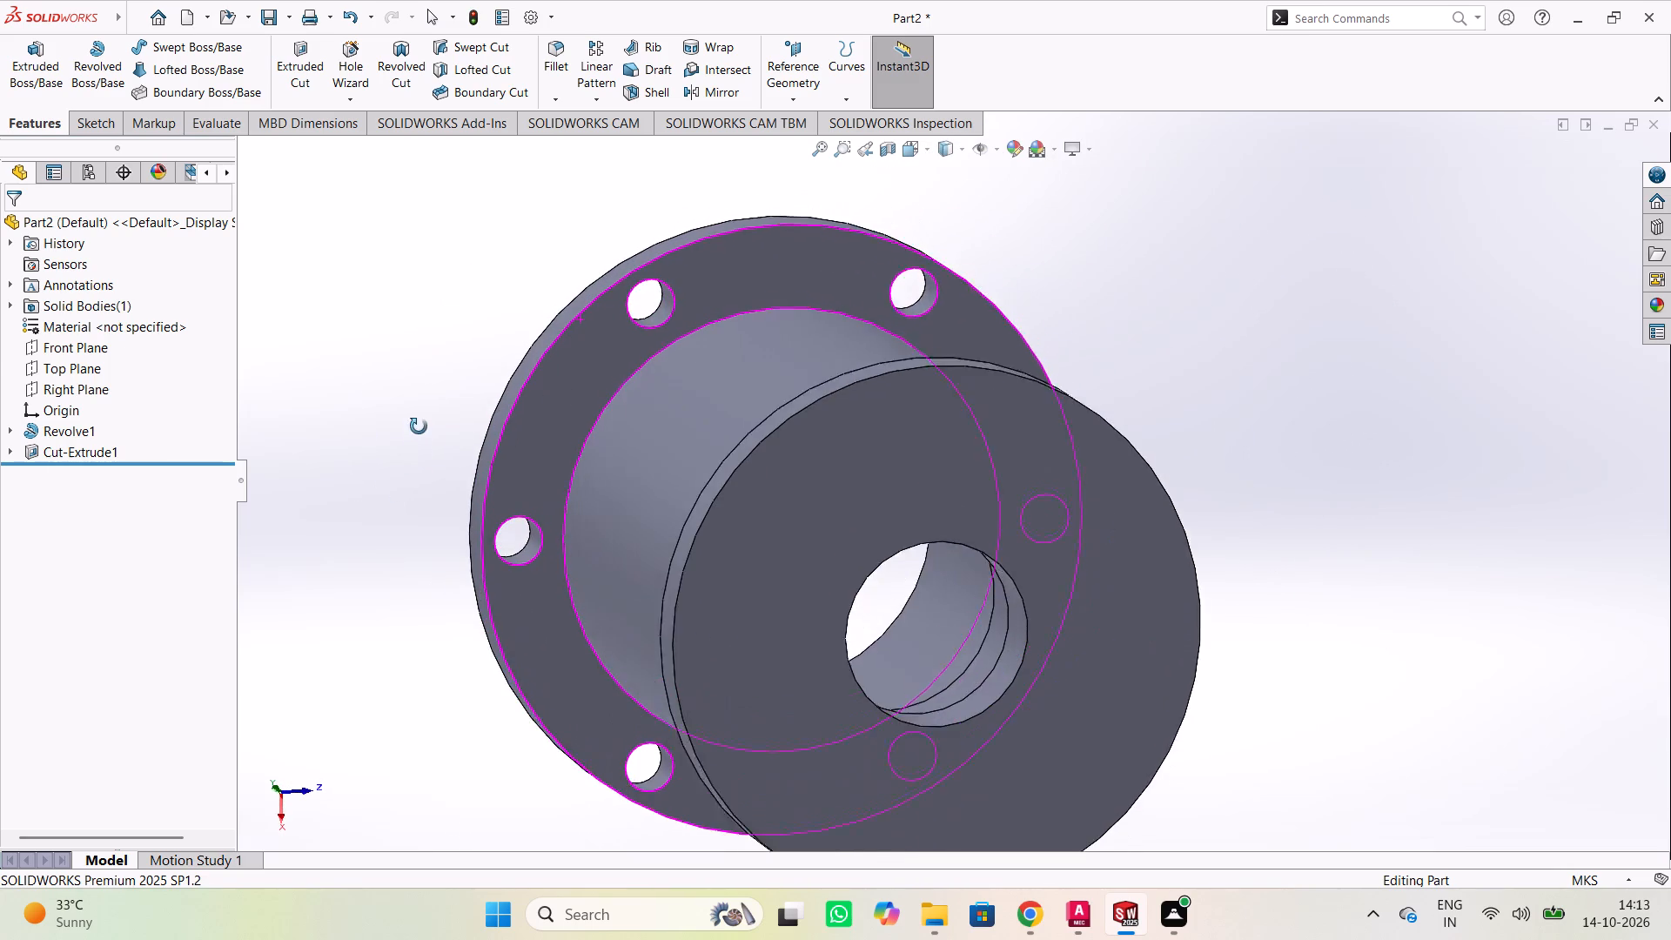
middle_click_drag(419, 426, 419, 387)
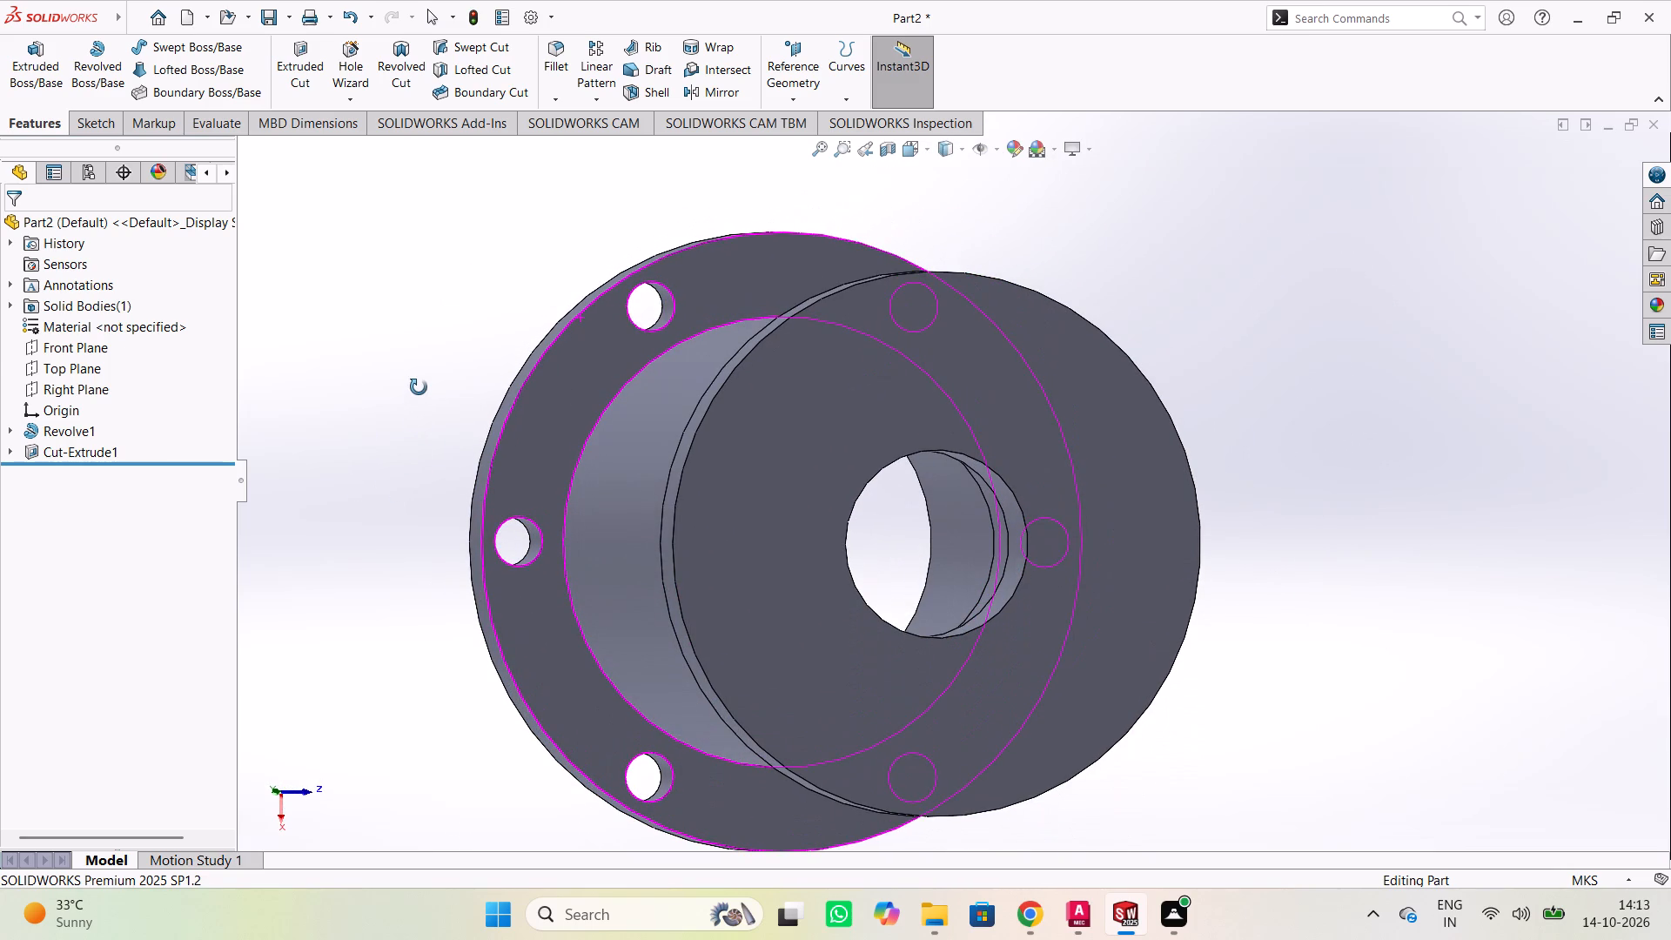
middle_click_drag(419, 387, 386, 370)
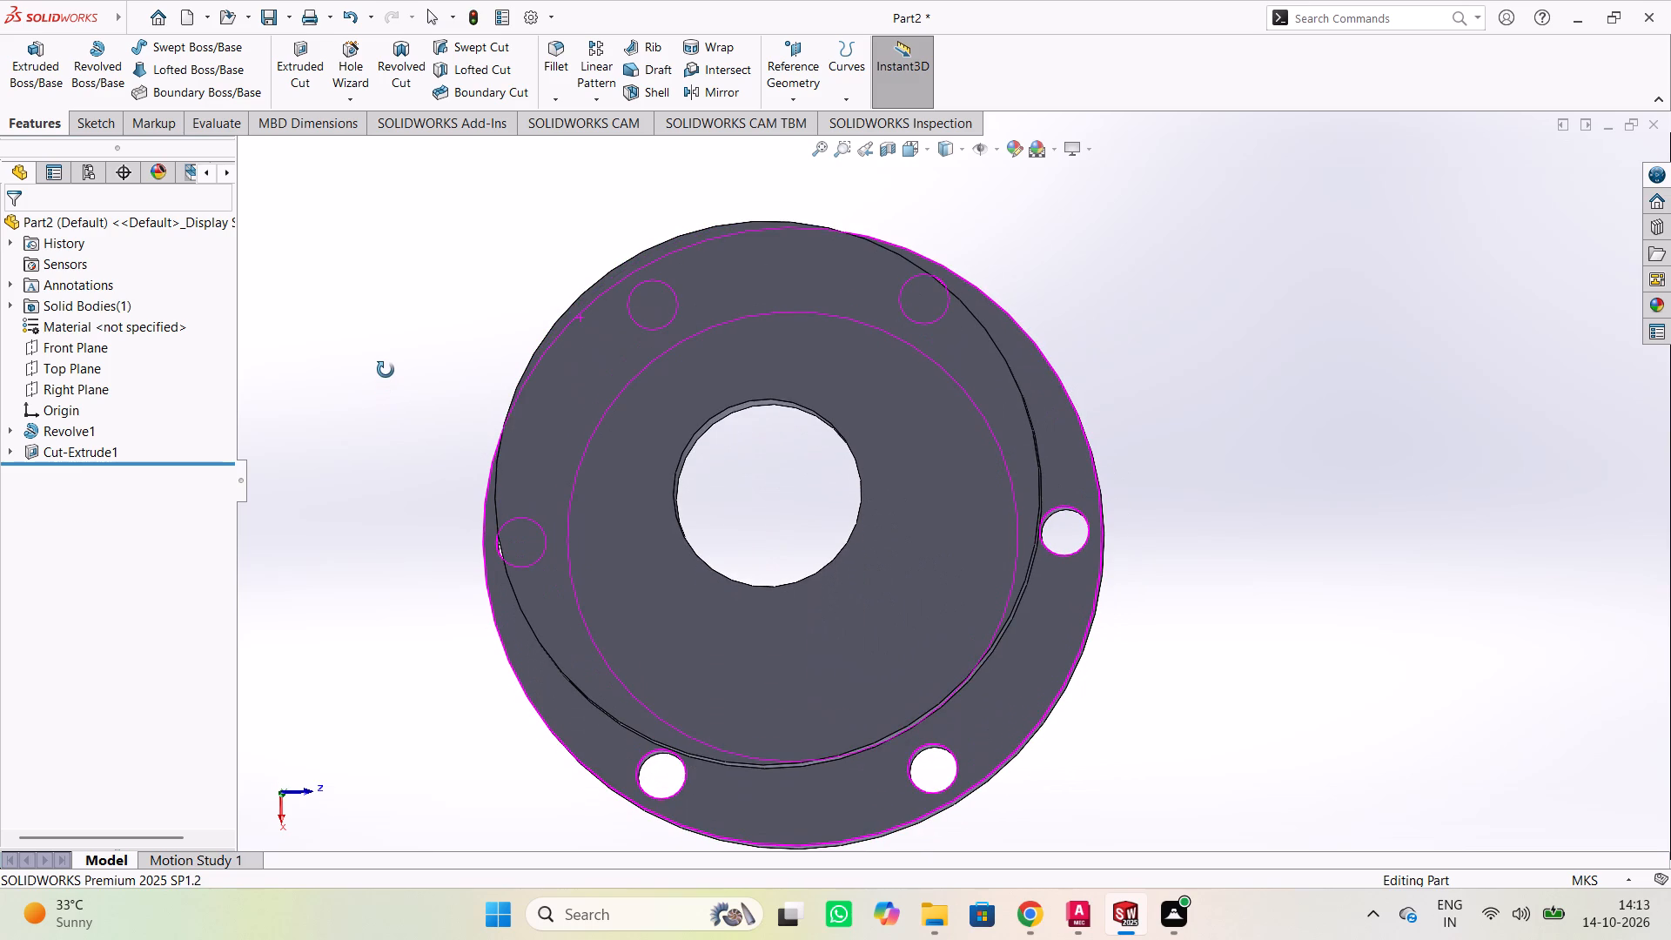
middle_click_drag(386, 370, 394, 387)
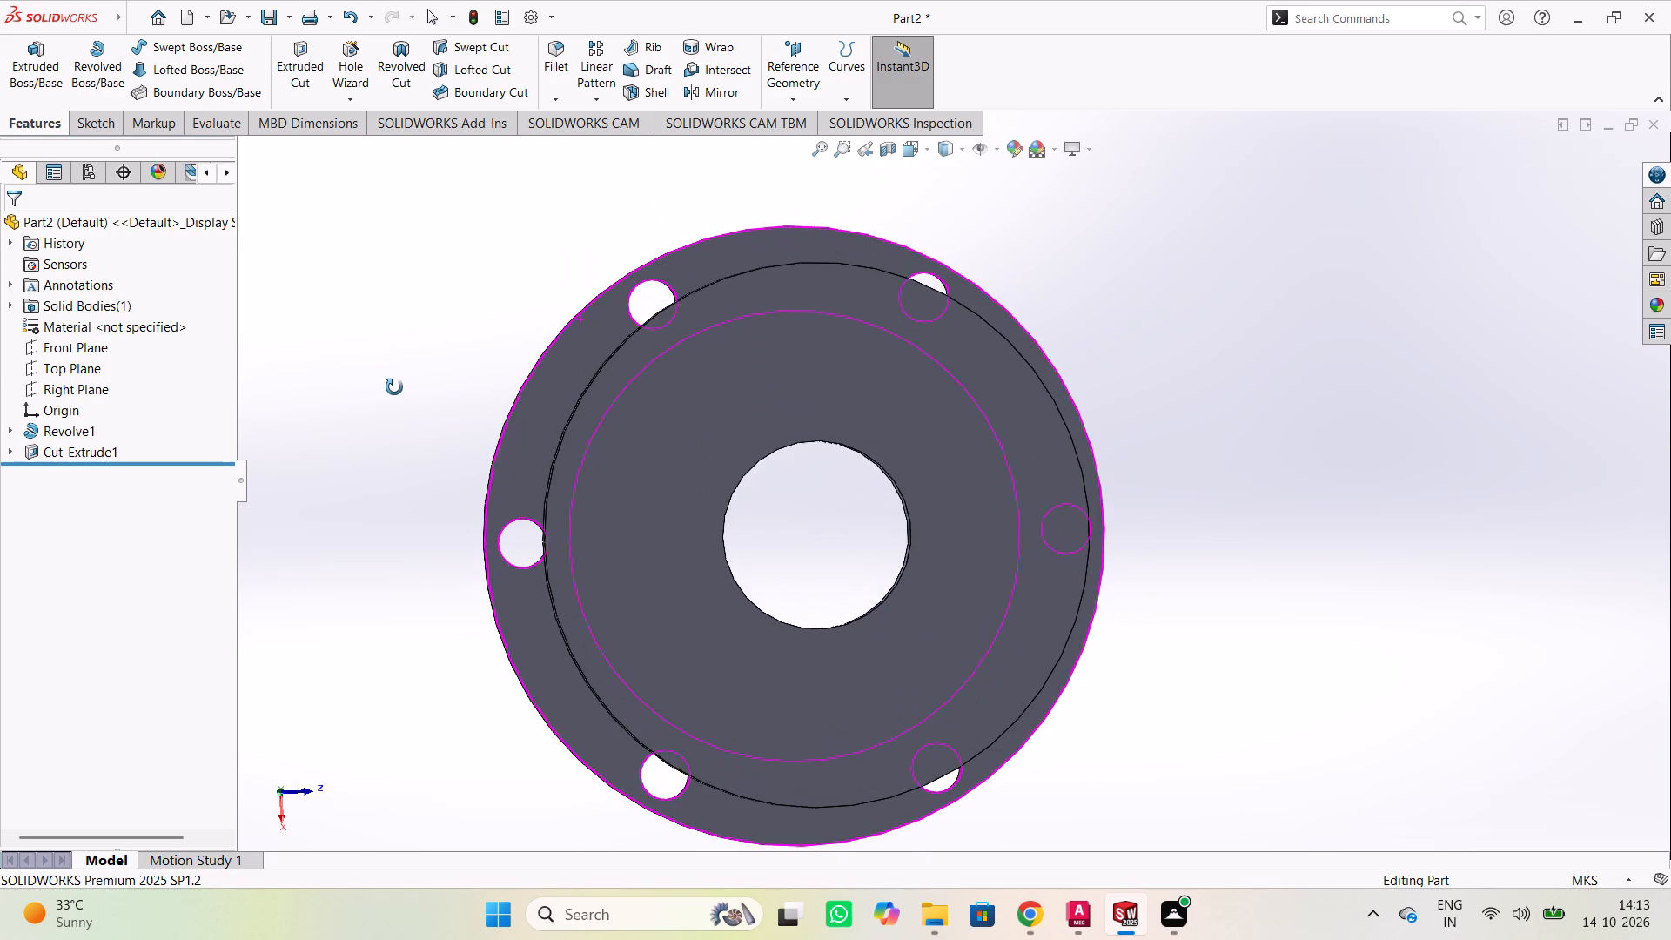
middle_click_drag(394, 387, 388, 354)
scroll(390, 352, "up", 1)
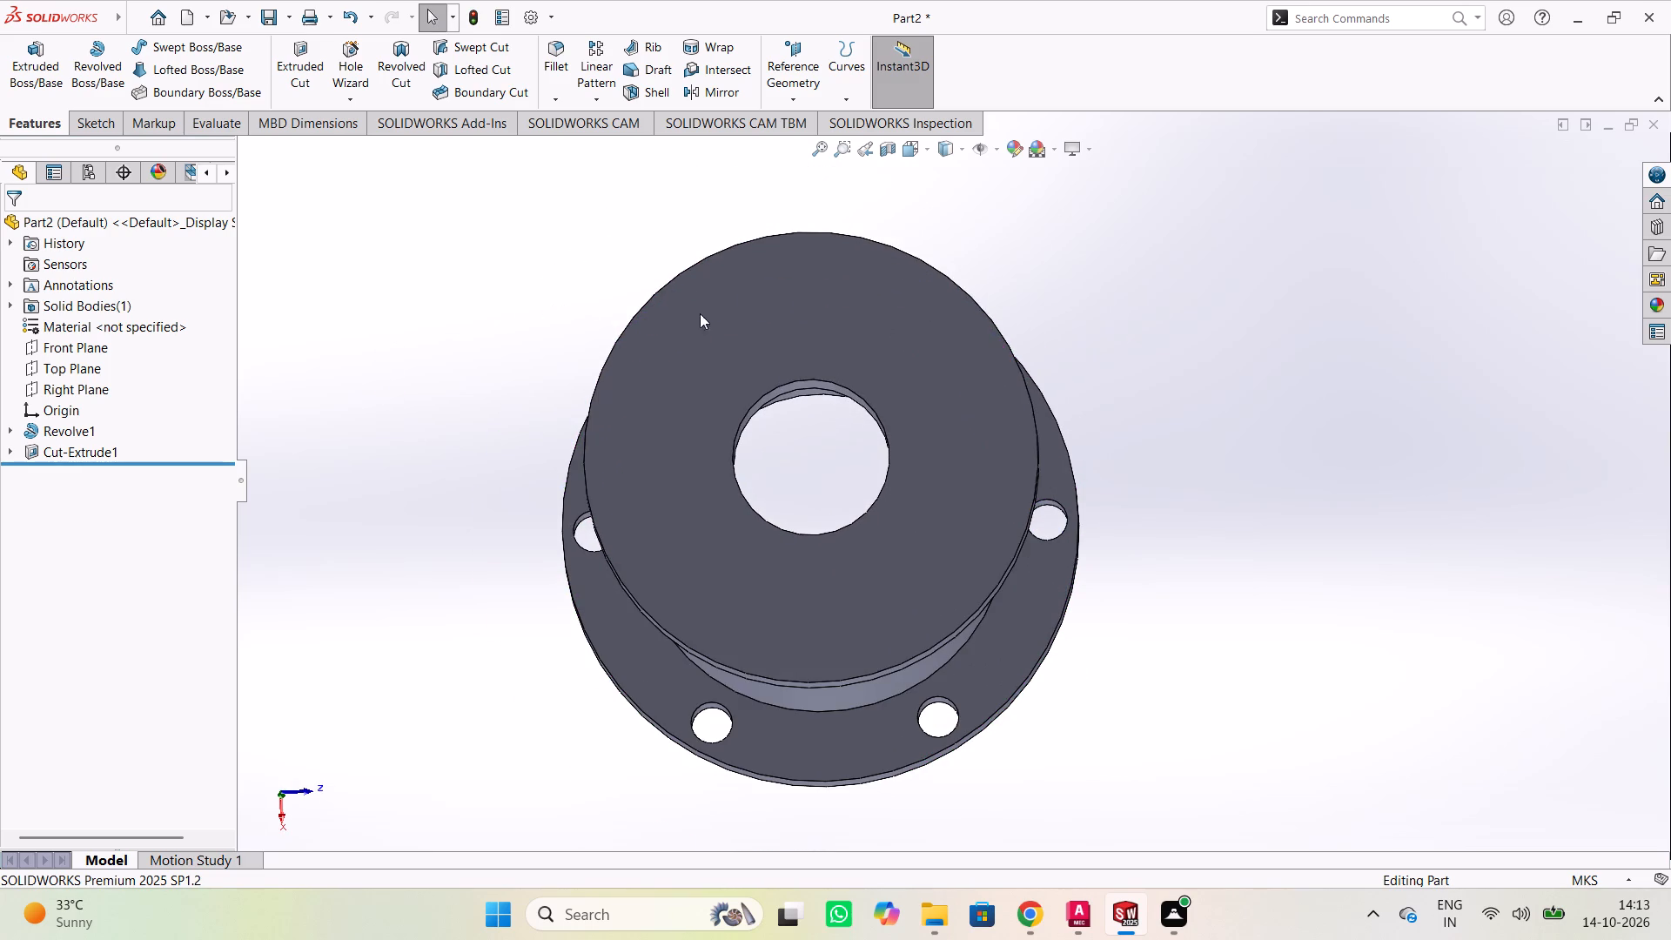
Start a new sketch on the outer face of the smaller flange.
left_click(725, 319)
left_click(813, 265)
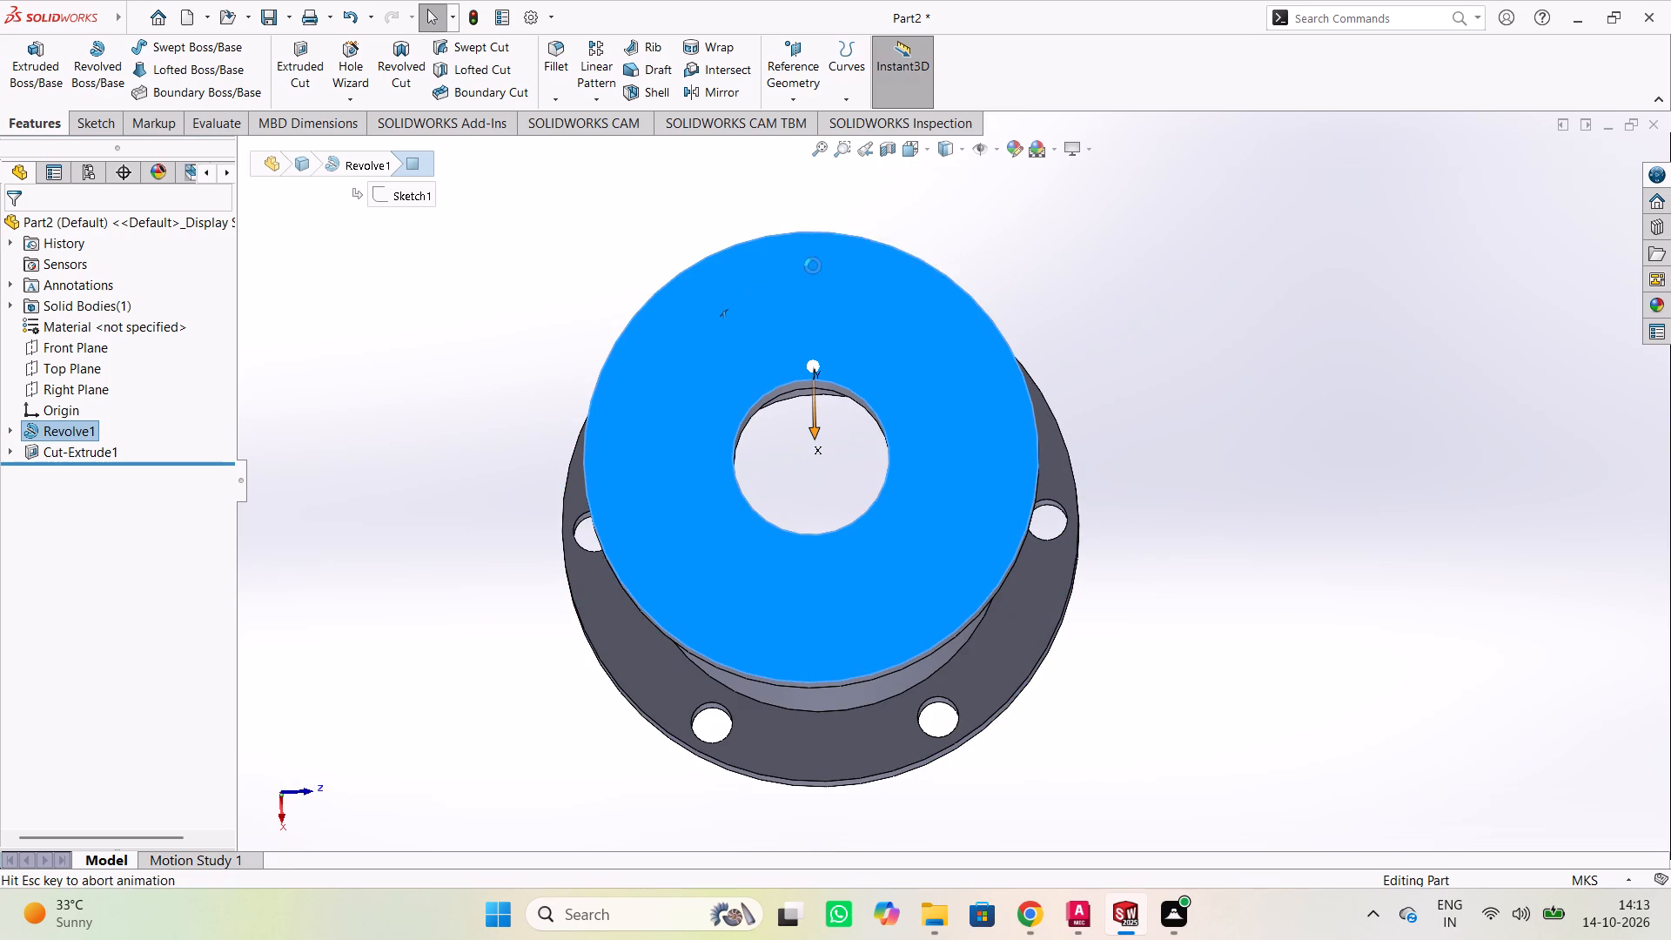
left_click(475, 367)
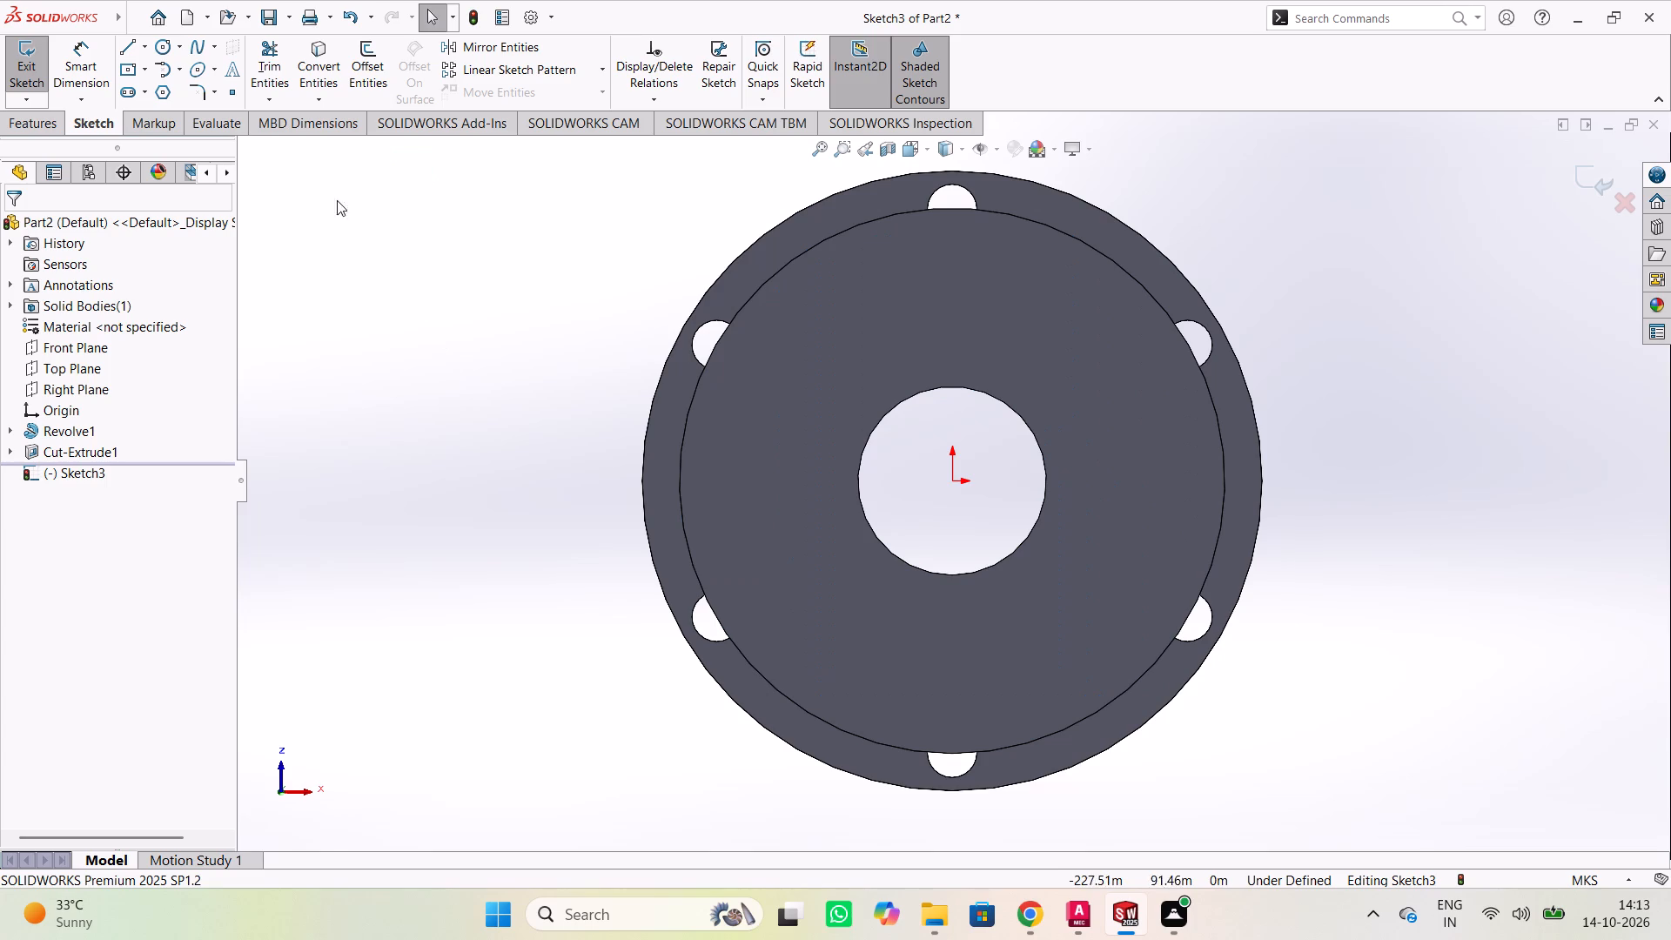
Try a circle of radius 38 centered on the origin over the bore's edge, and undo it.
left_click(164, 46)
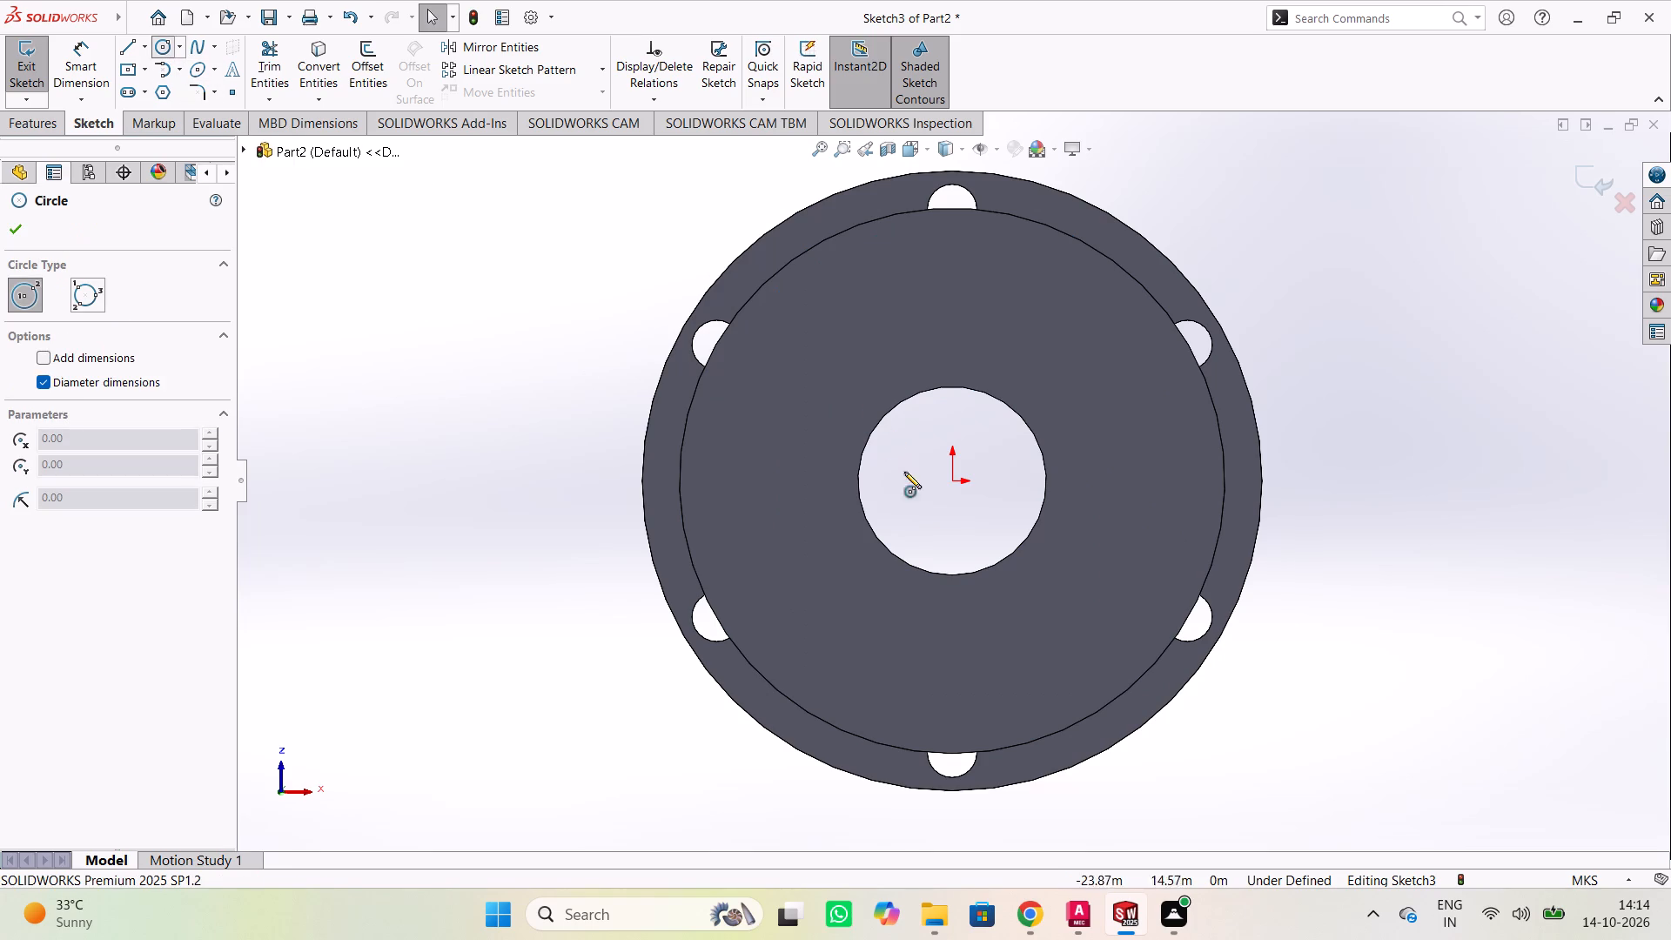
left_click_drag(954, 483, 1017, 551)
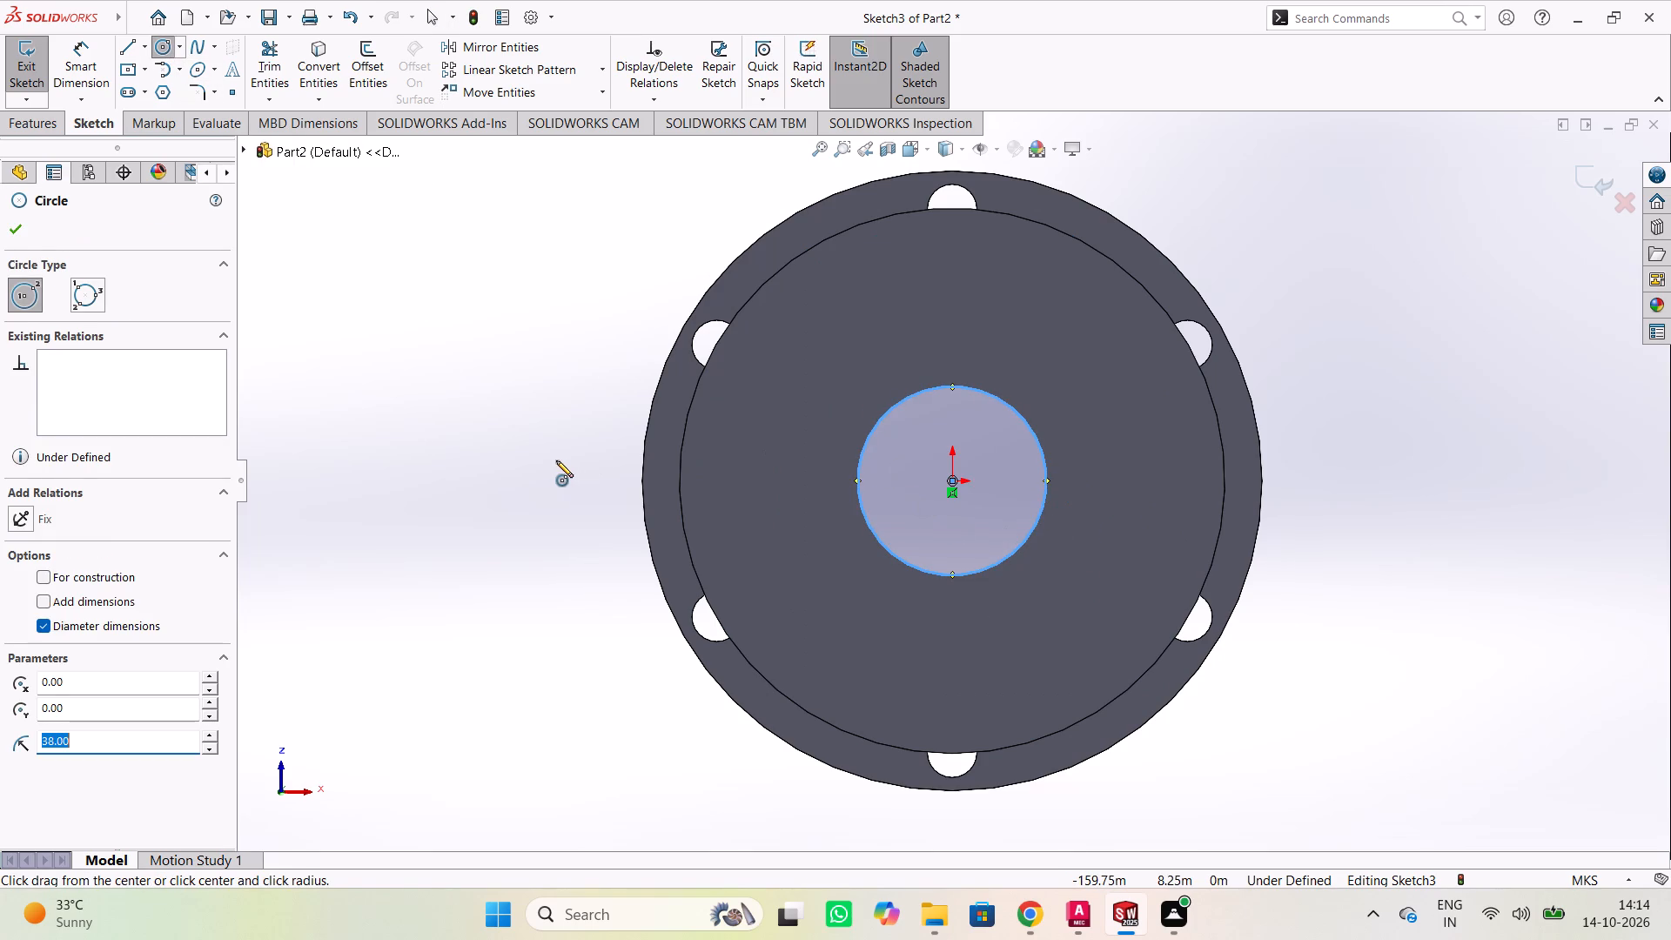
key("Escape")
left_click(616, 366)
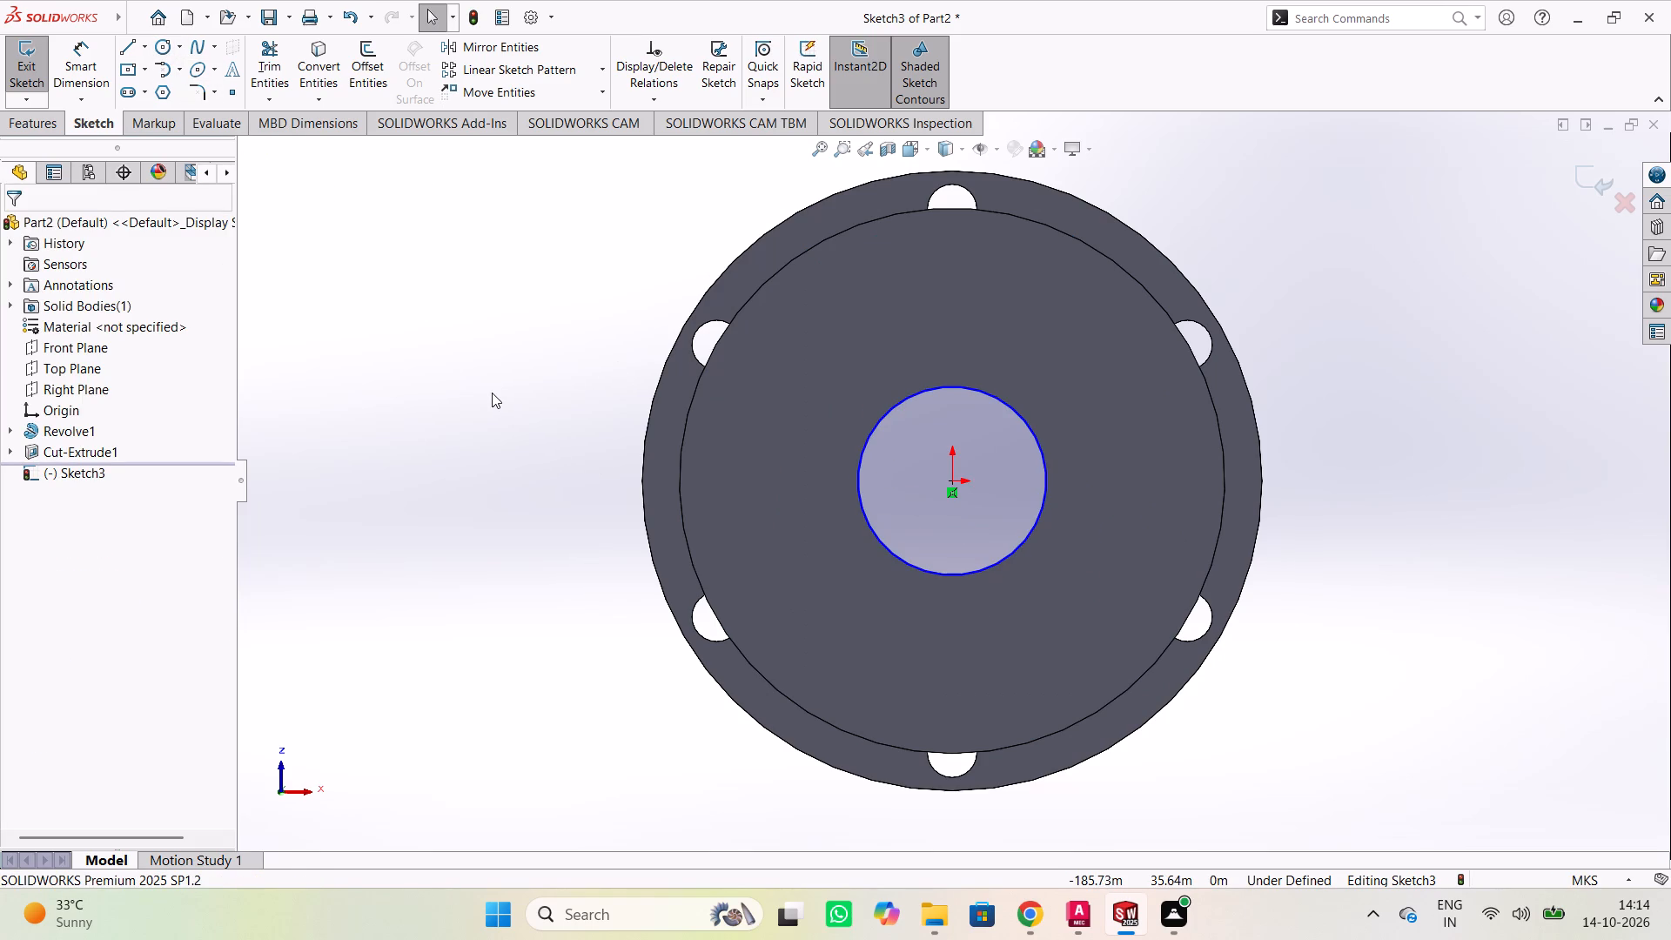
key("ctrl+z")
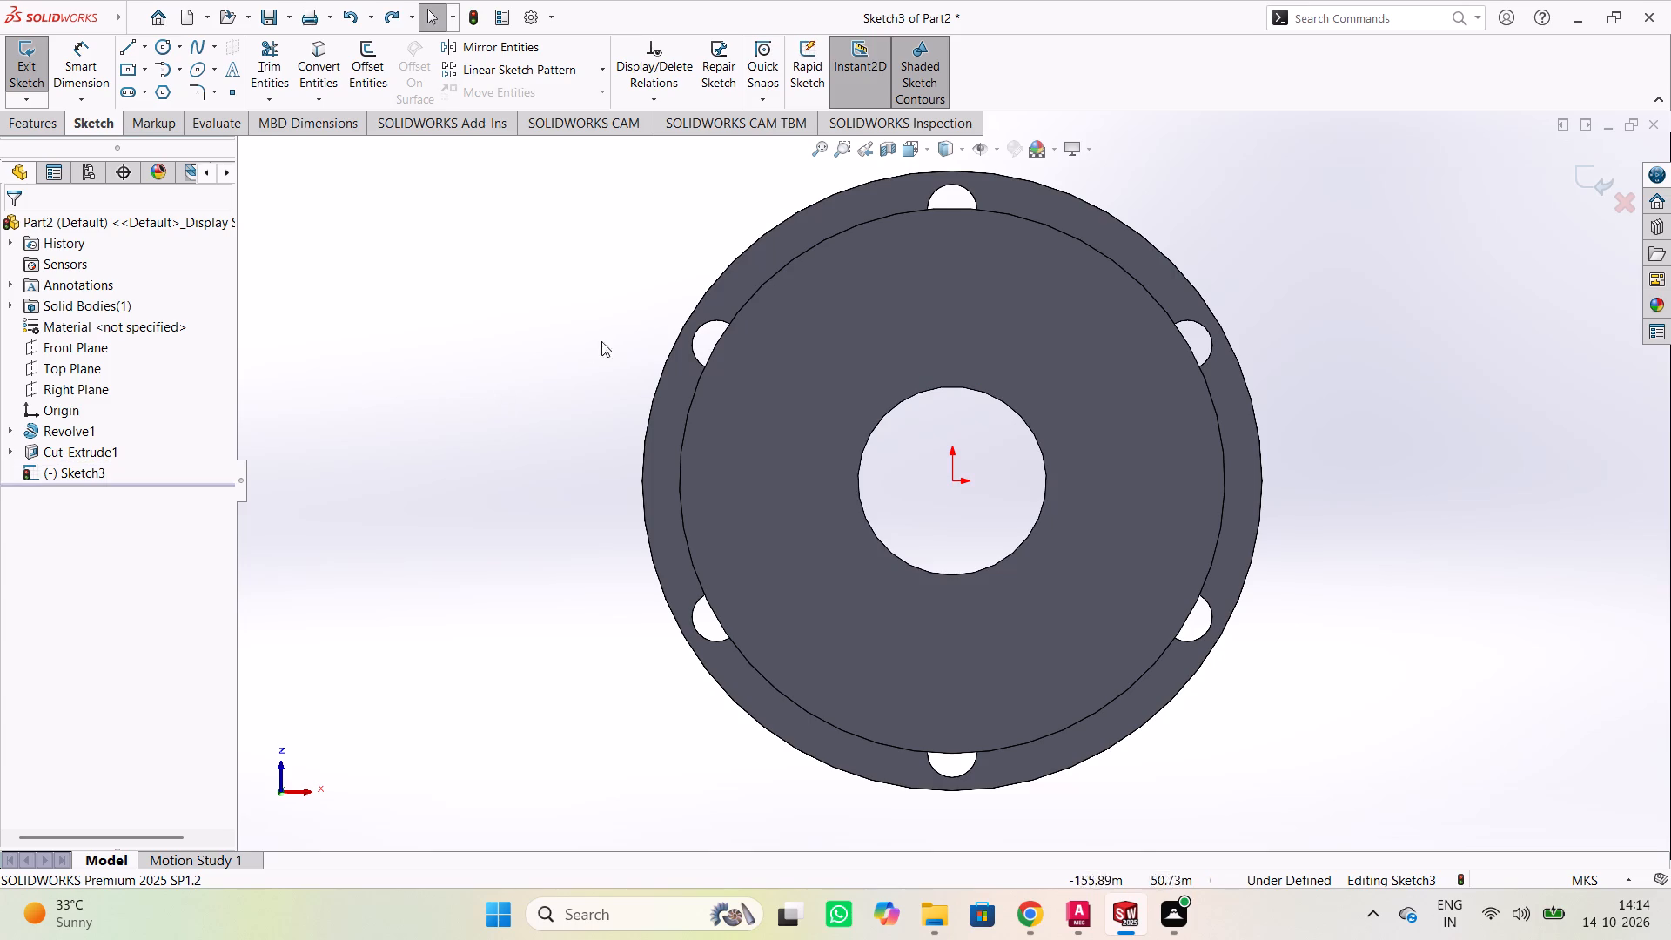
Sketch a circle of radius about 78.9 centered on the origin, between the bore and the smaller flange's rim.
left_click(155, 47)
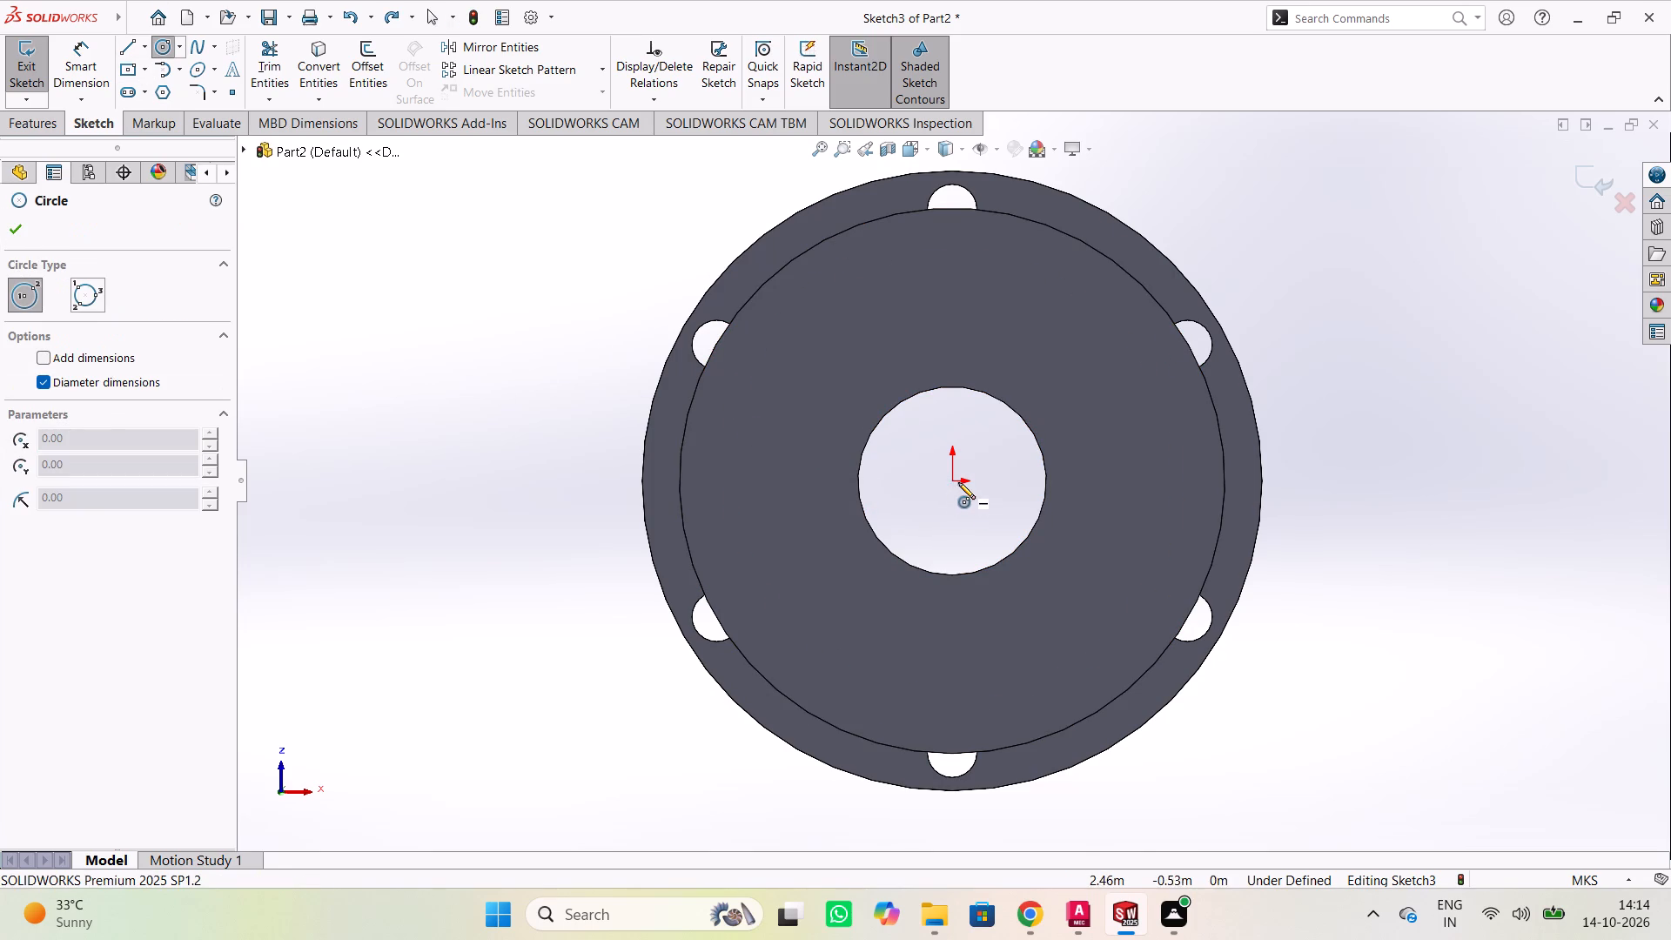
left_click(952, 481)
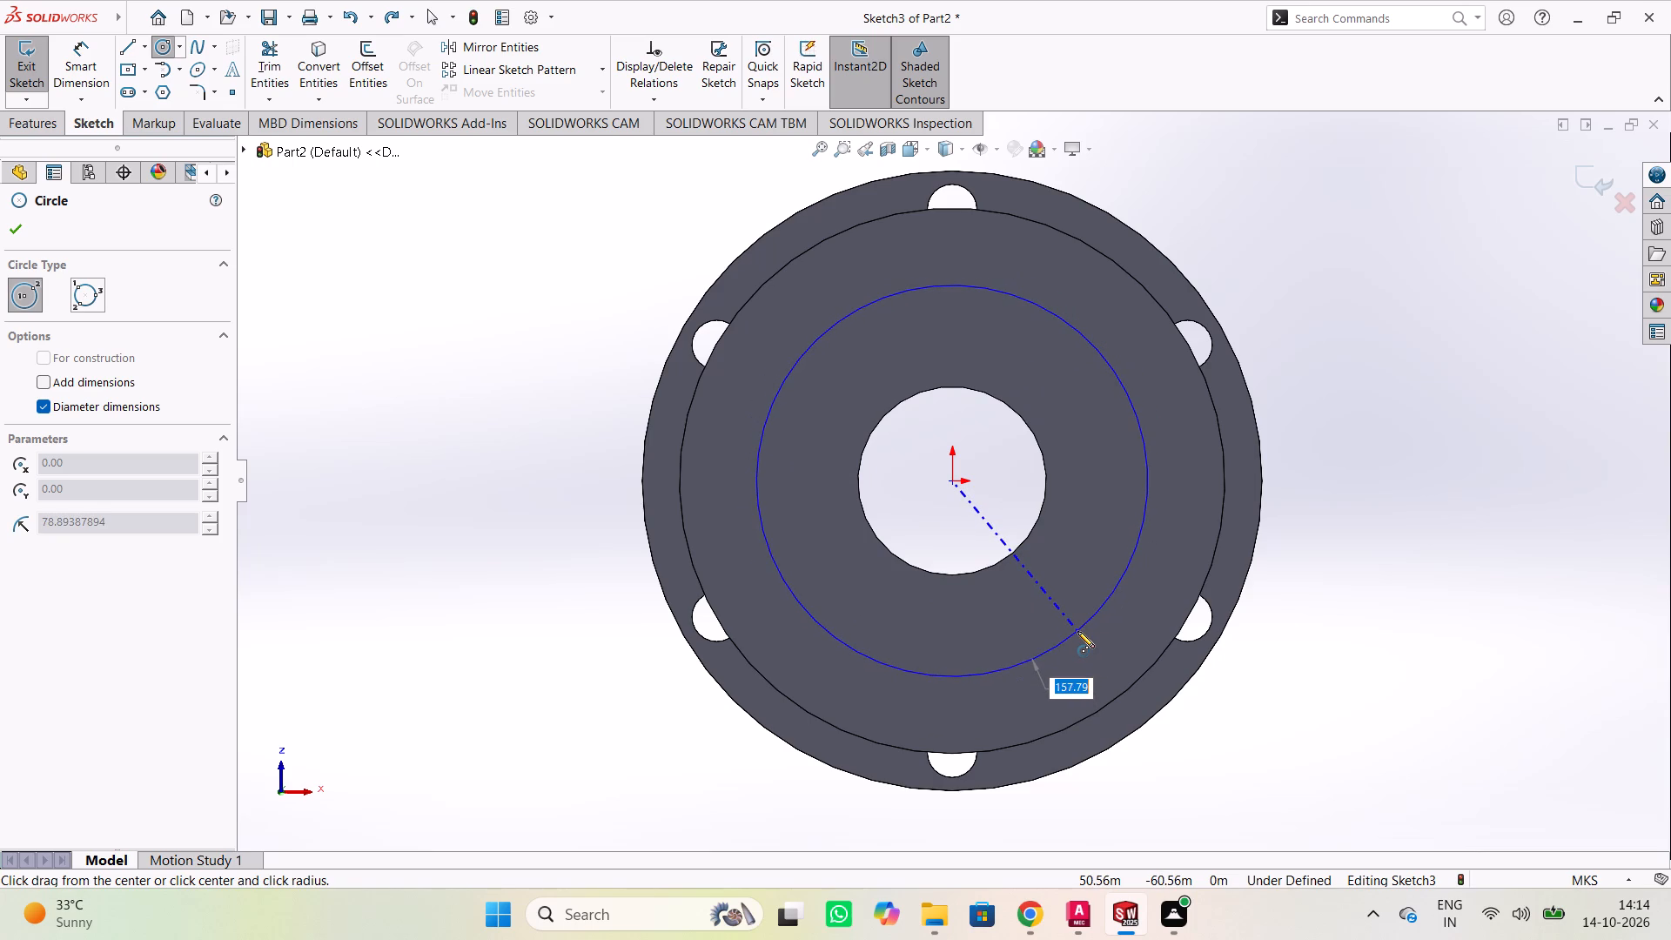
left_click(1077, 631)
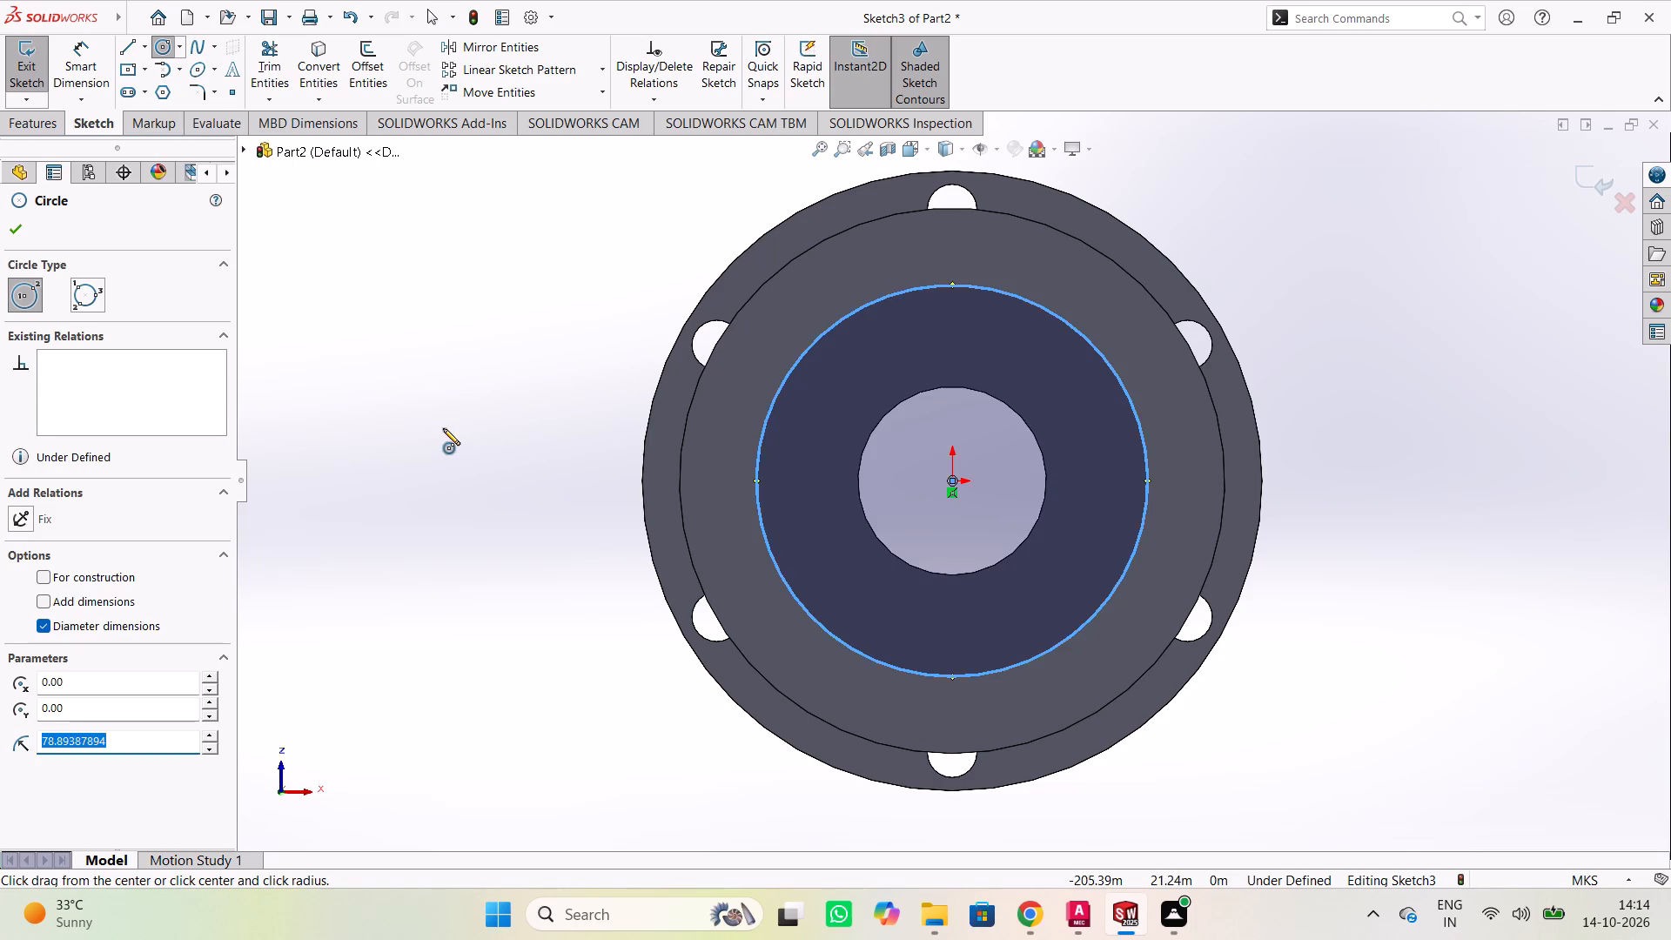
Sketch a small circle of radius about 9.2 centered on the large sketch circle's top quadrant point.
left_click(954, 285)
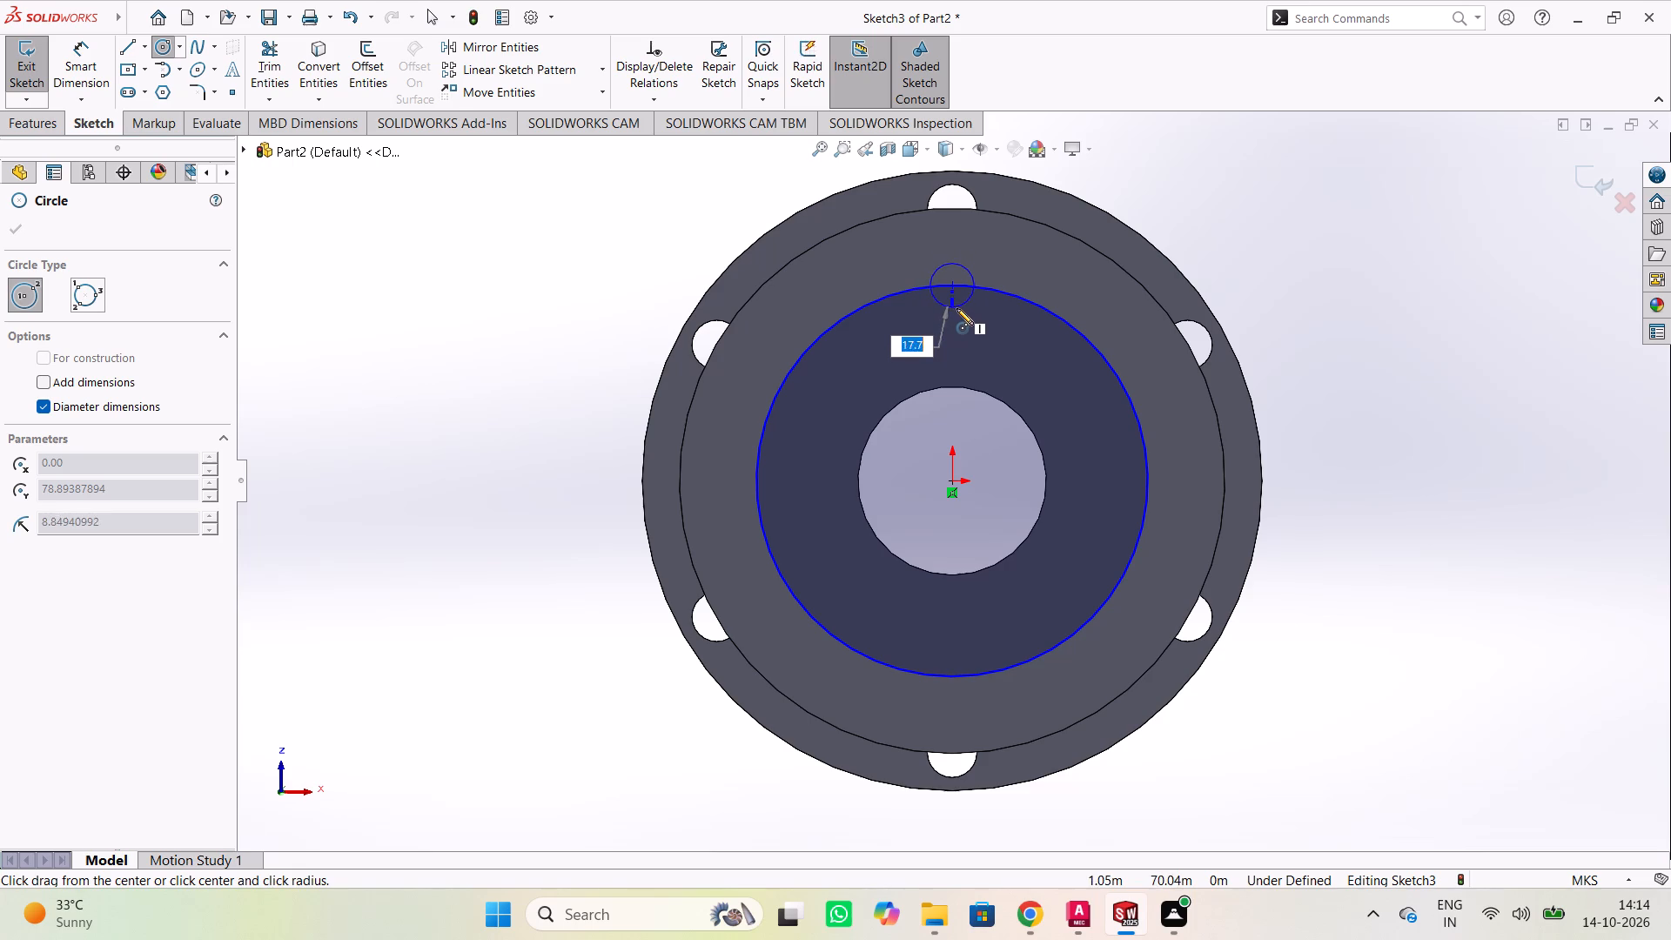
left_click(956, 308)
key("grave")
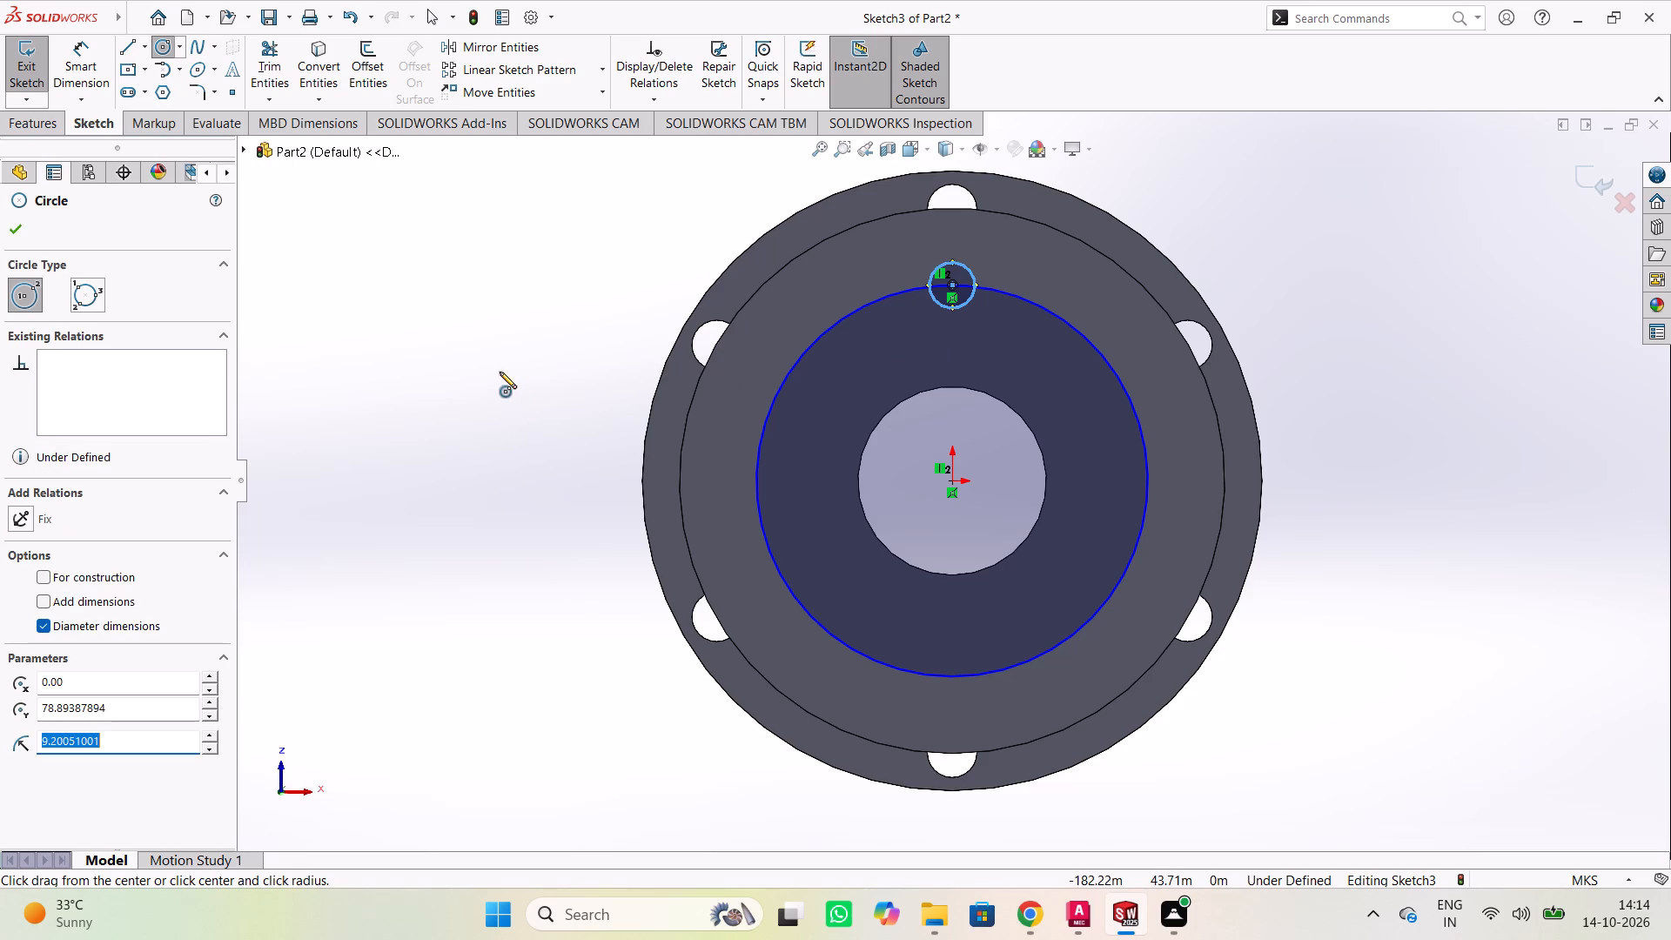
key("Escape")
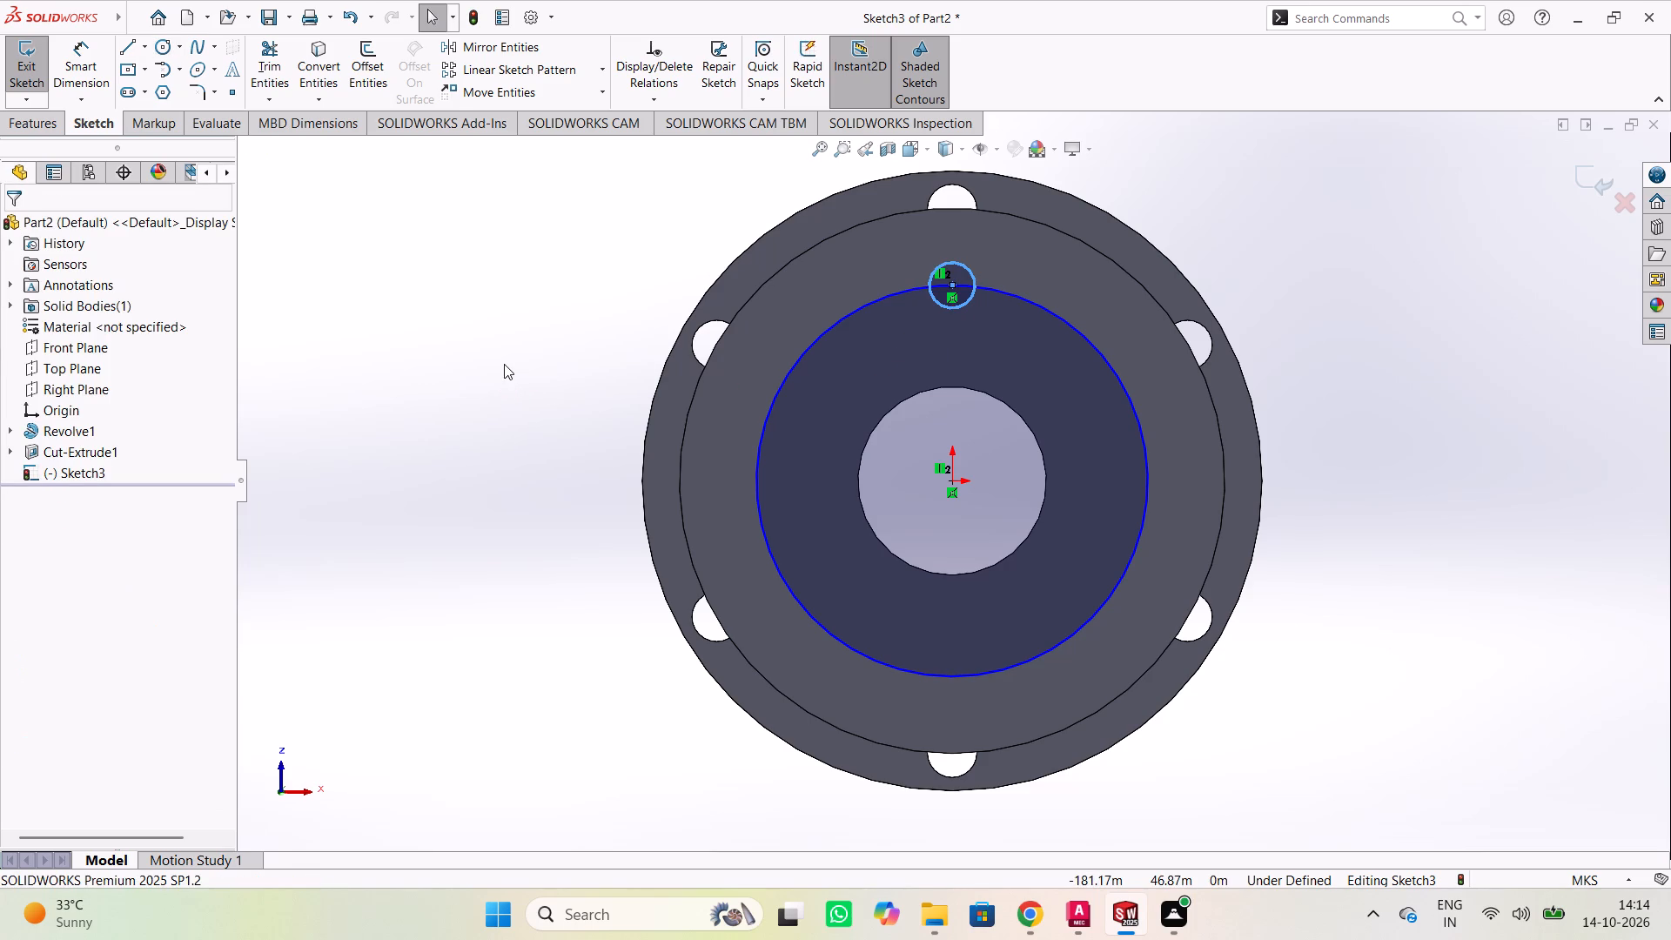
left_click(289, 280)
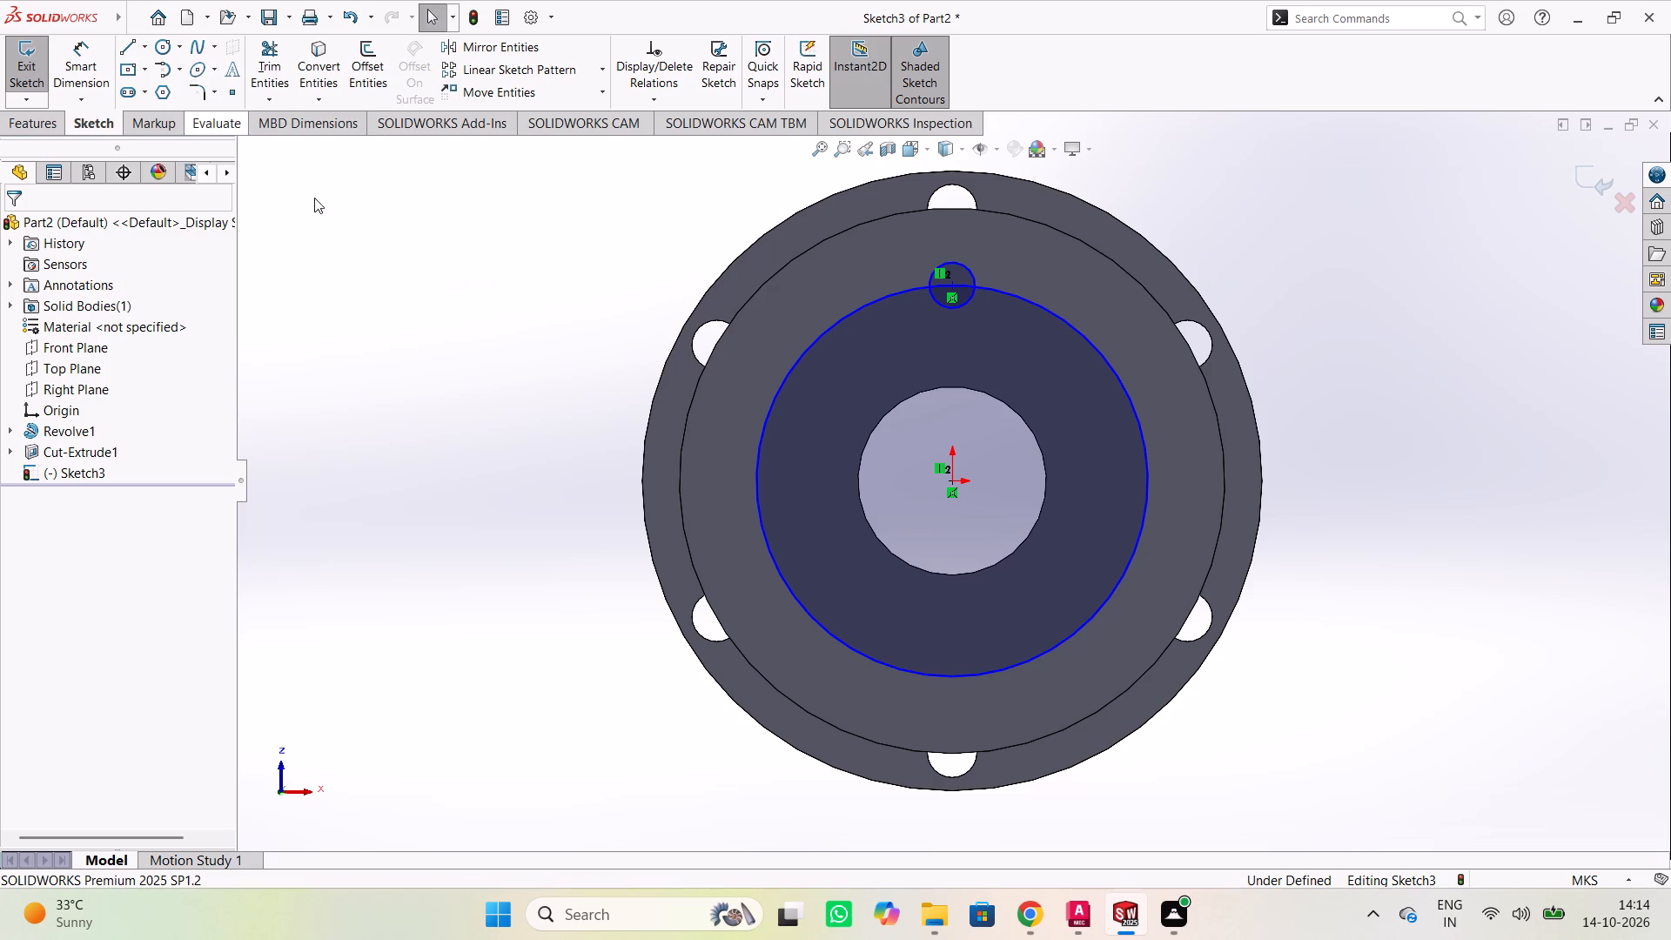
left_click(396, 305)
left_click(440, 255)
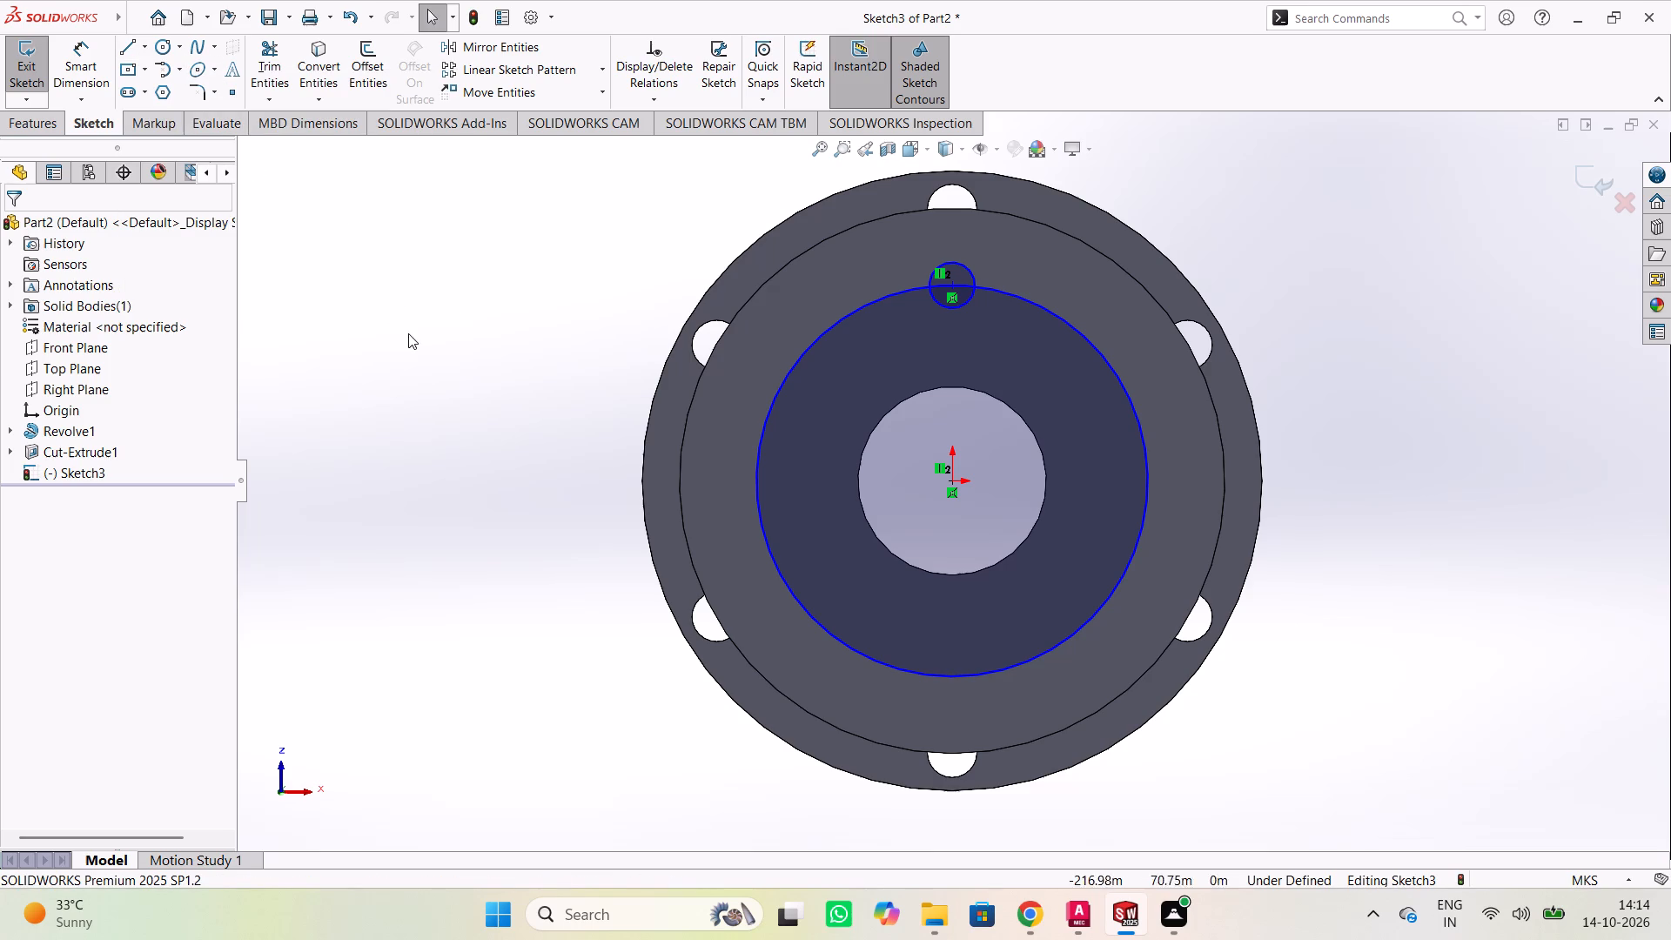
Dimension the diameter of the small circle on the large sketch circle's top quadrant, keeping its drawn size.
right_click(413, 271)
left_click(597, 243)
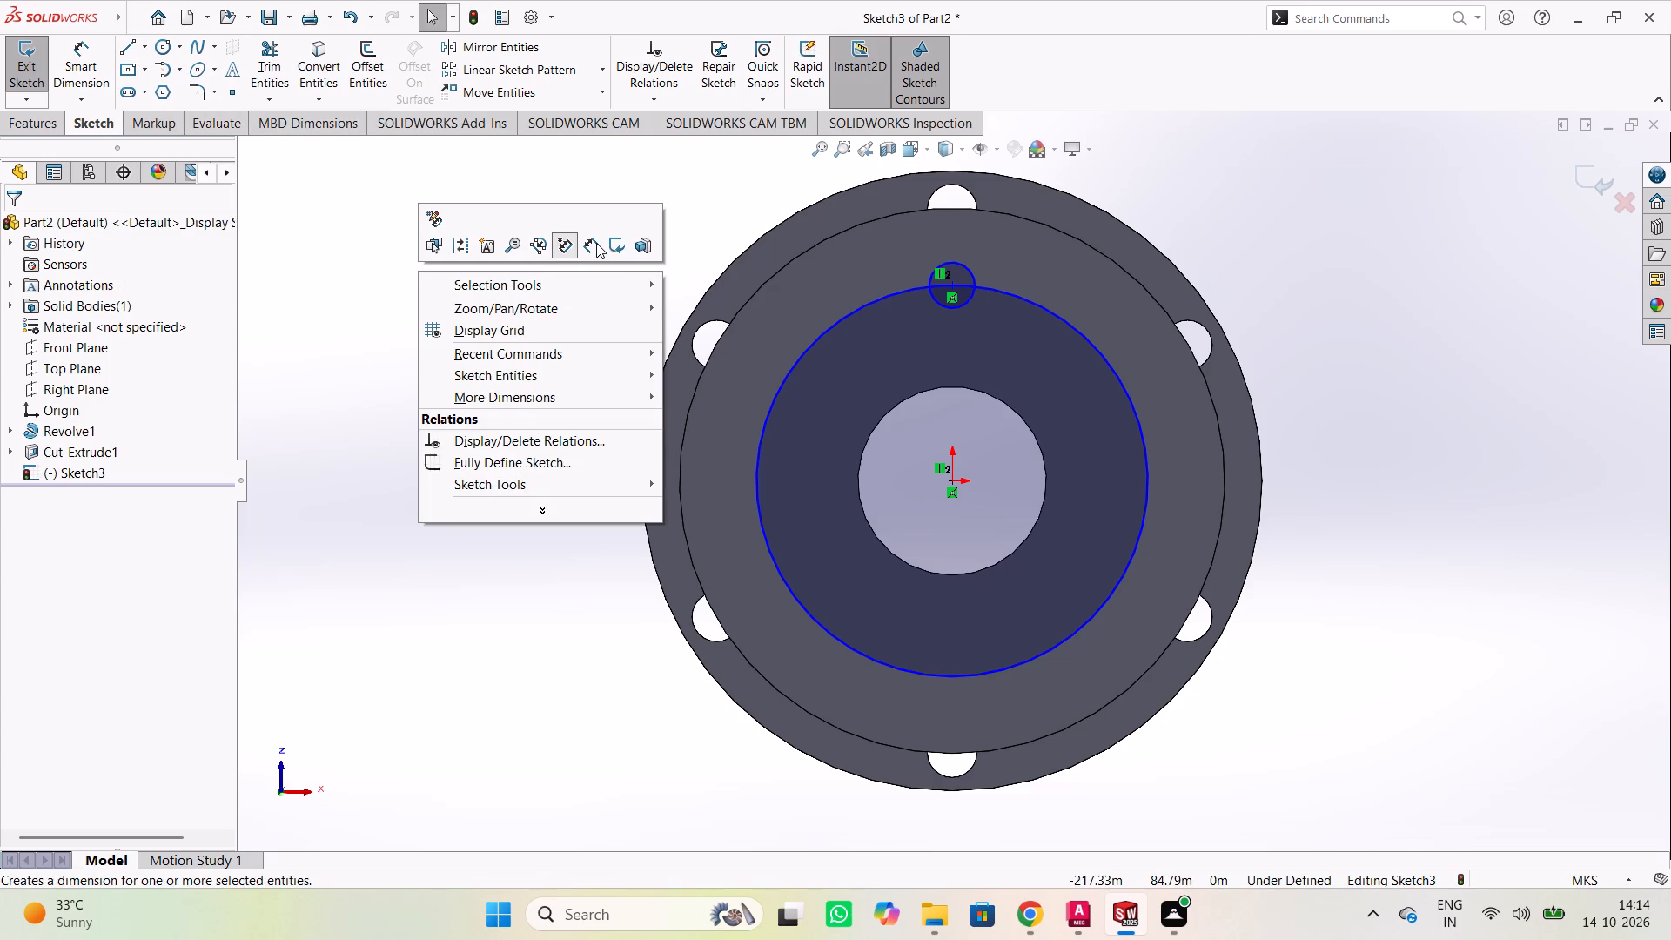
left_click(964, 265)
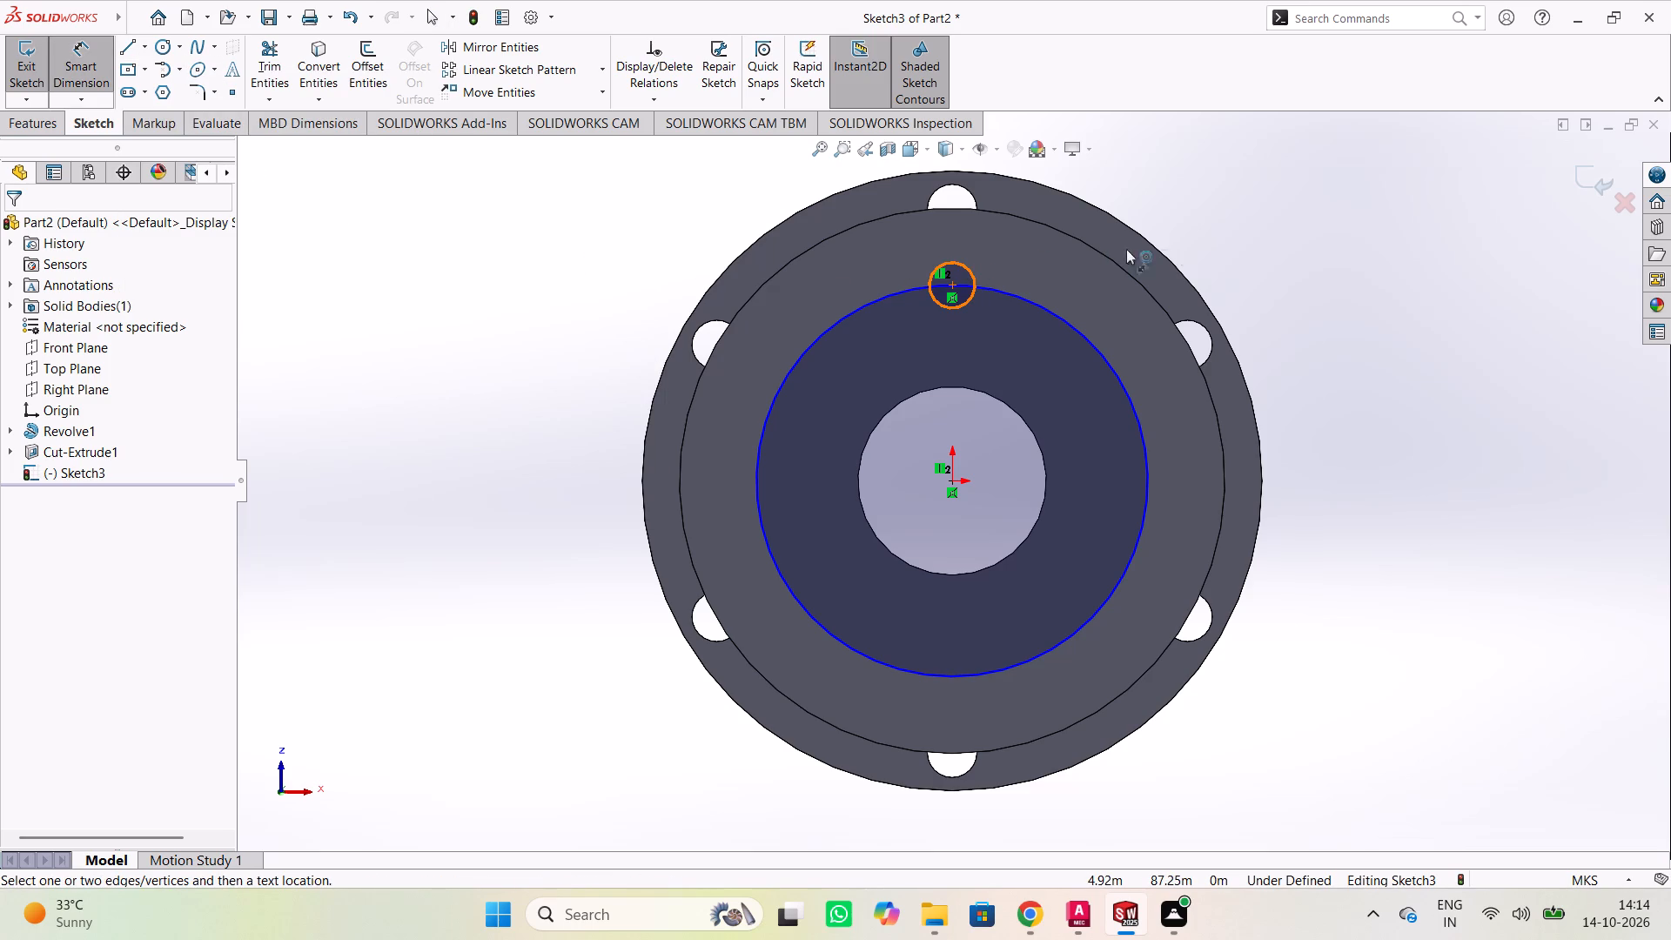
left_click(1265, 235)
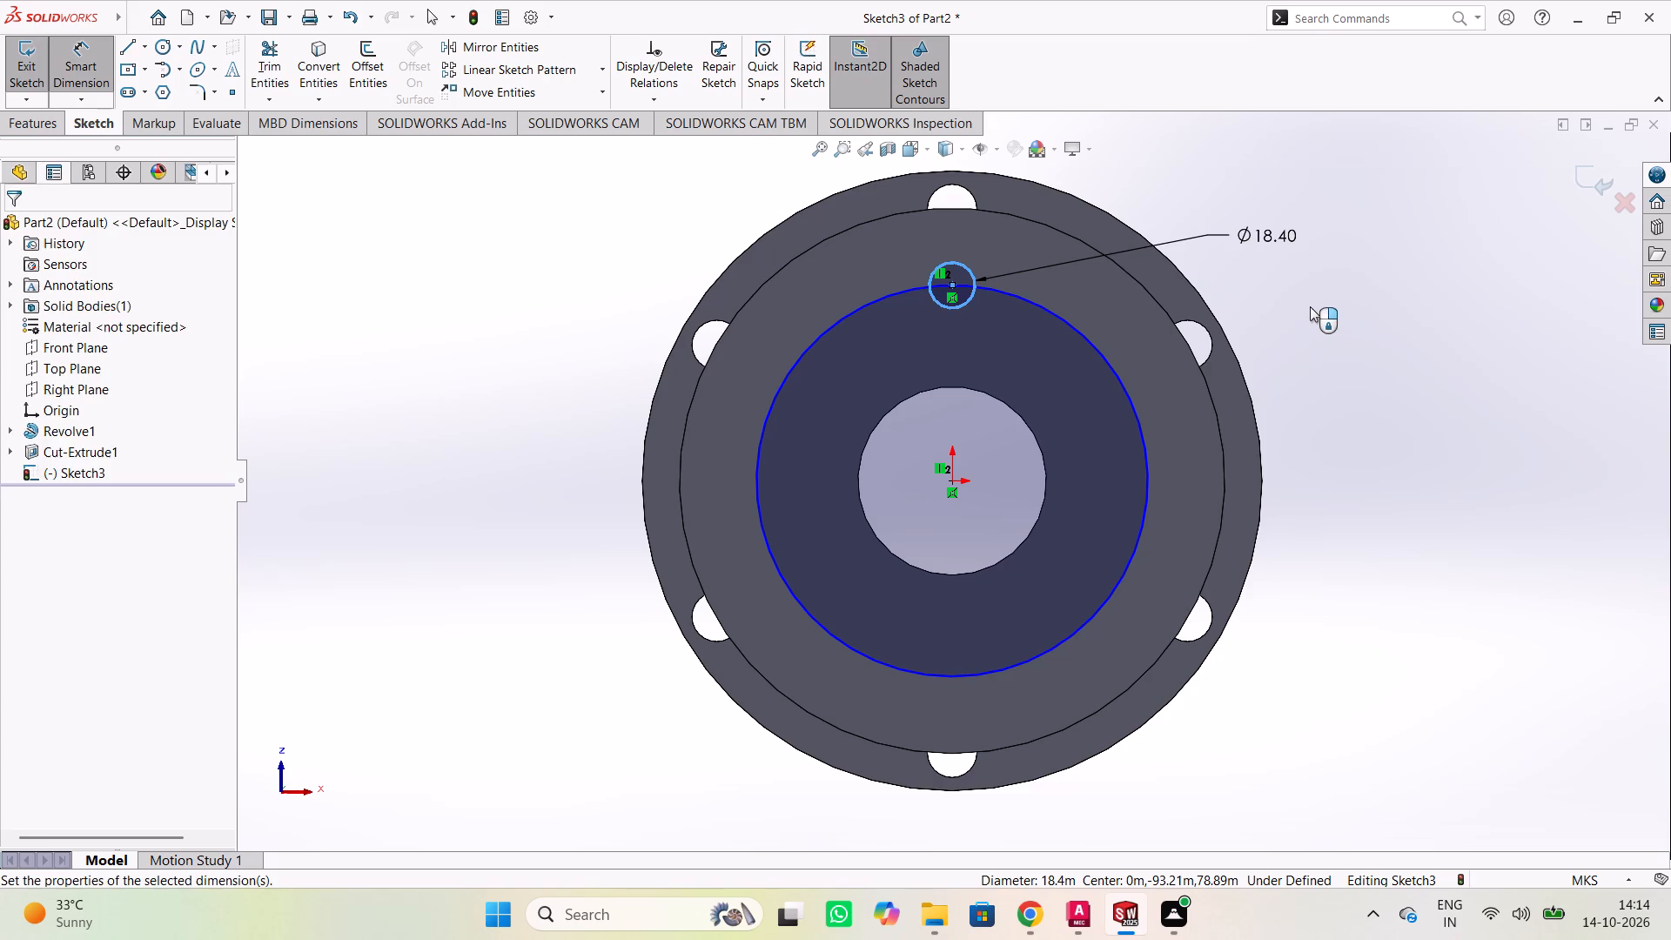
left_click(1195, 216)
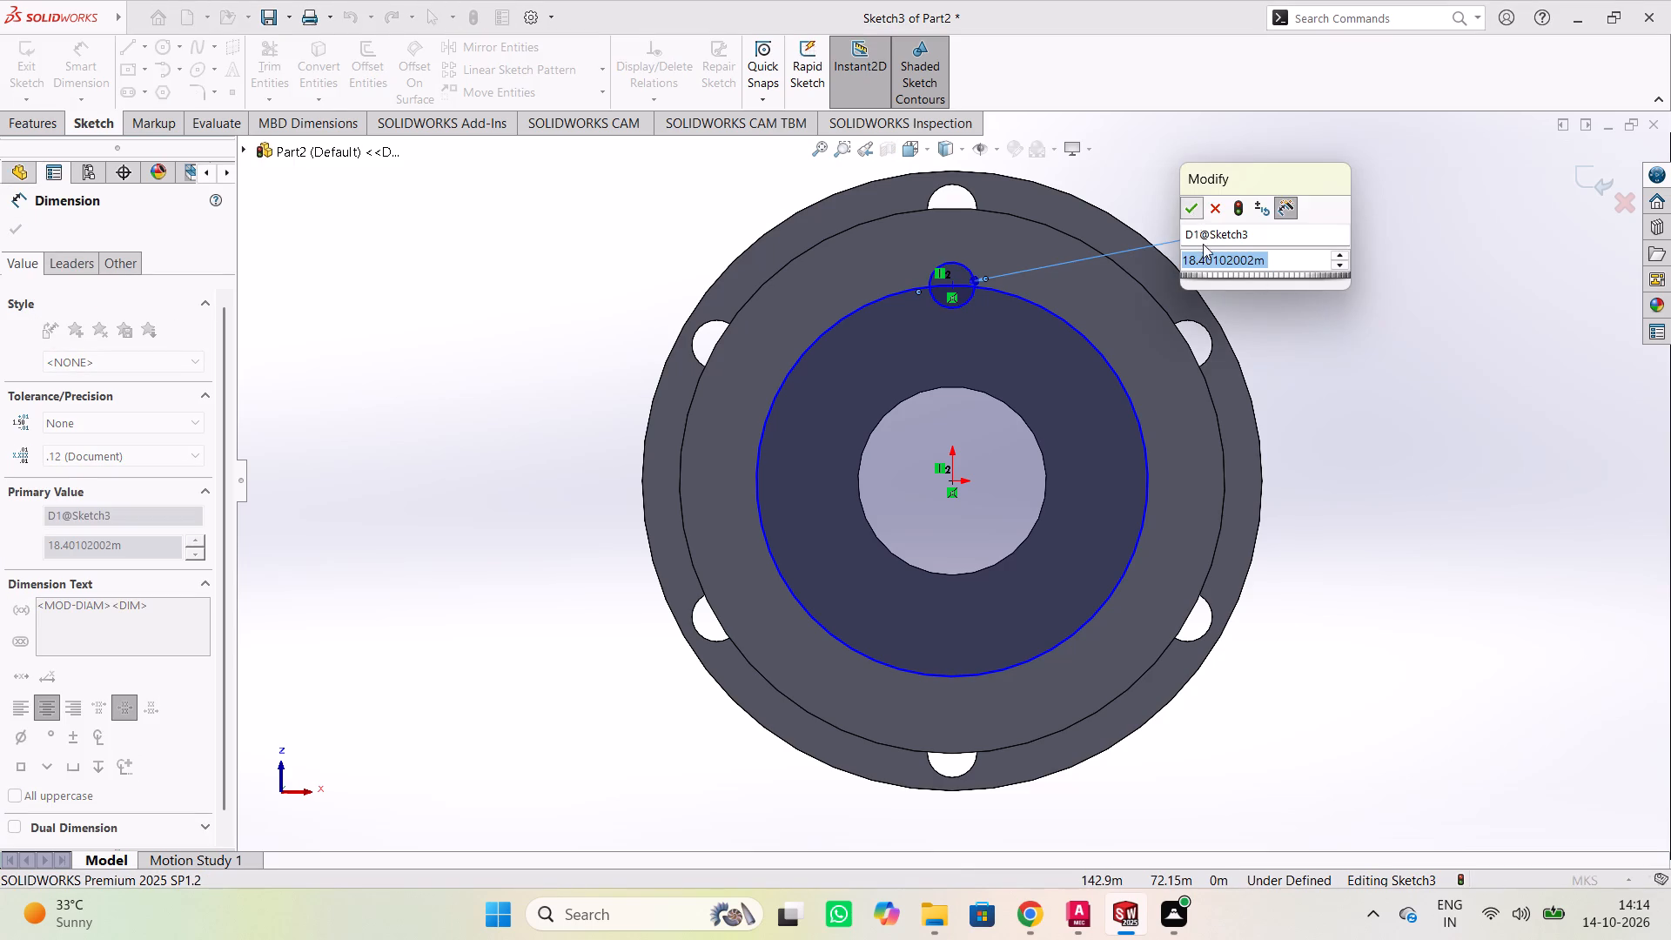
key("Escape")
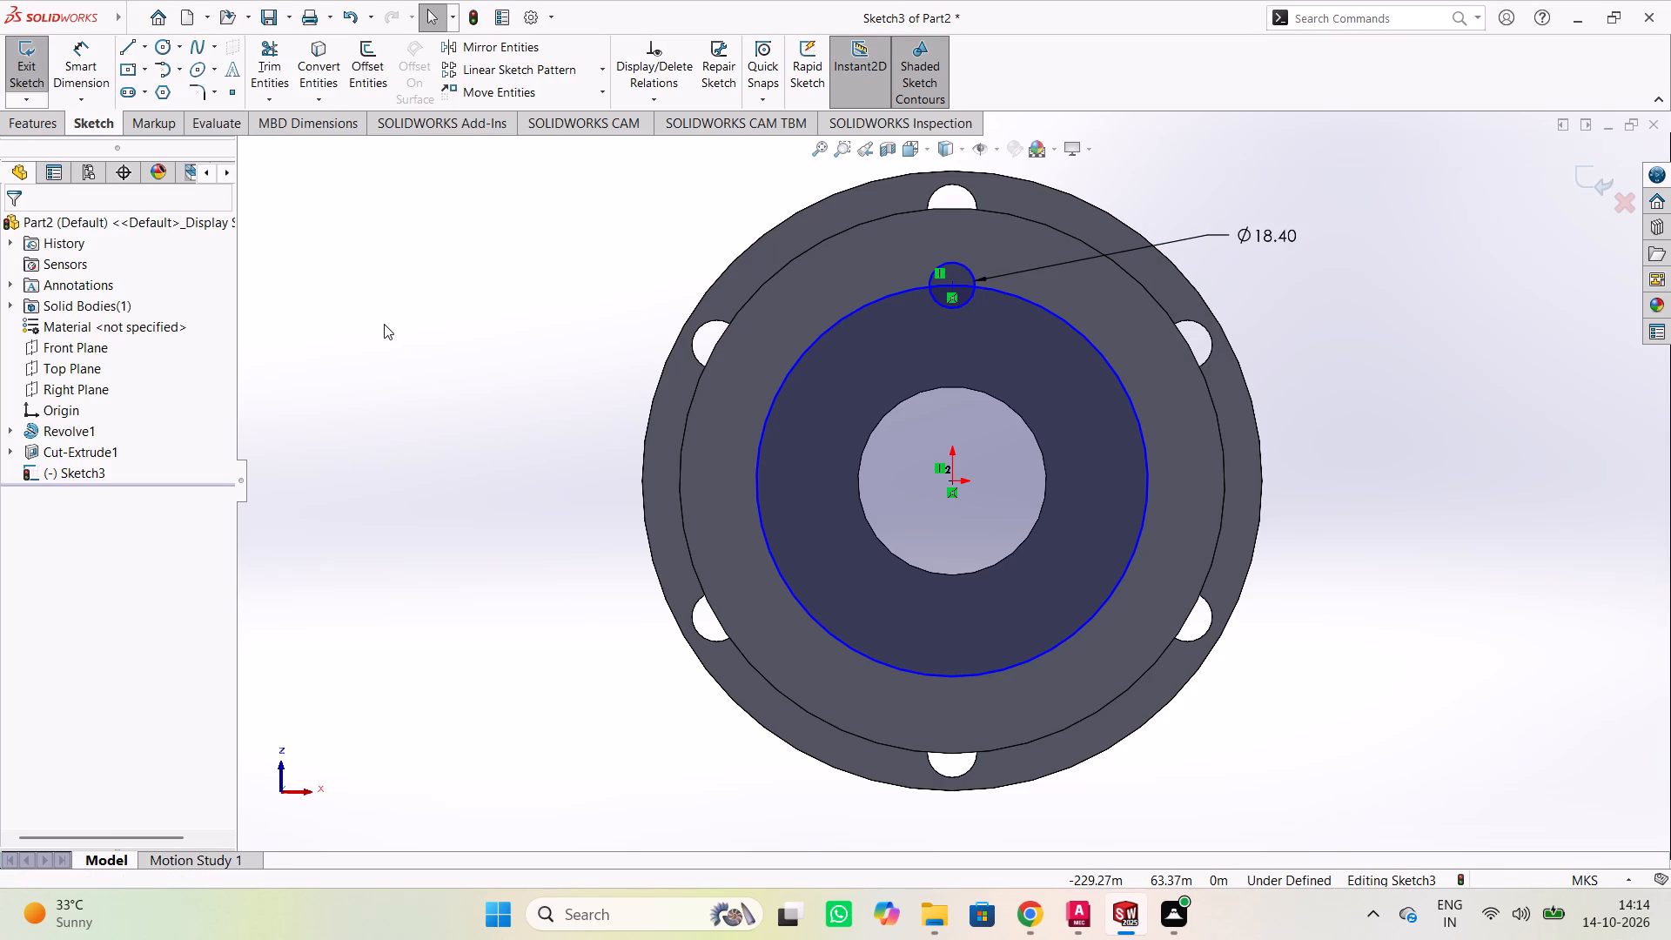
Circular-pattern the small circle about the origin with 6 equally spaced instances over 360 degrees.
left_click(969, 303)
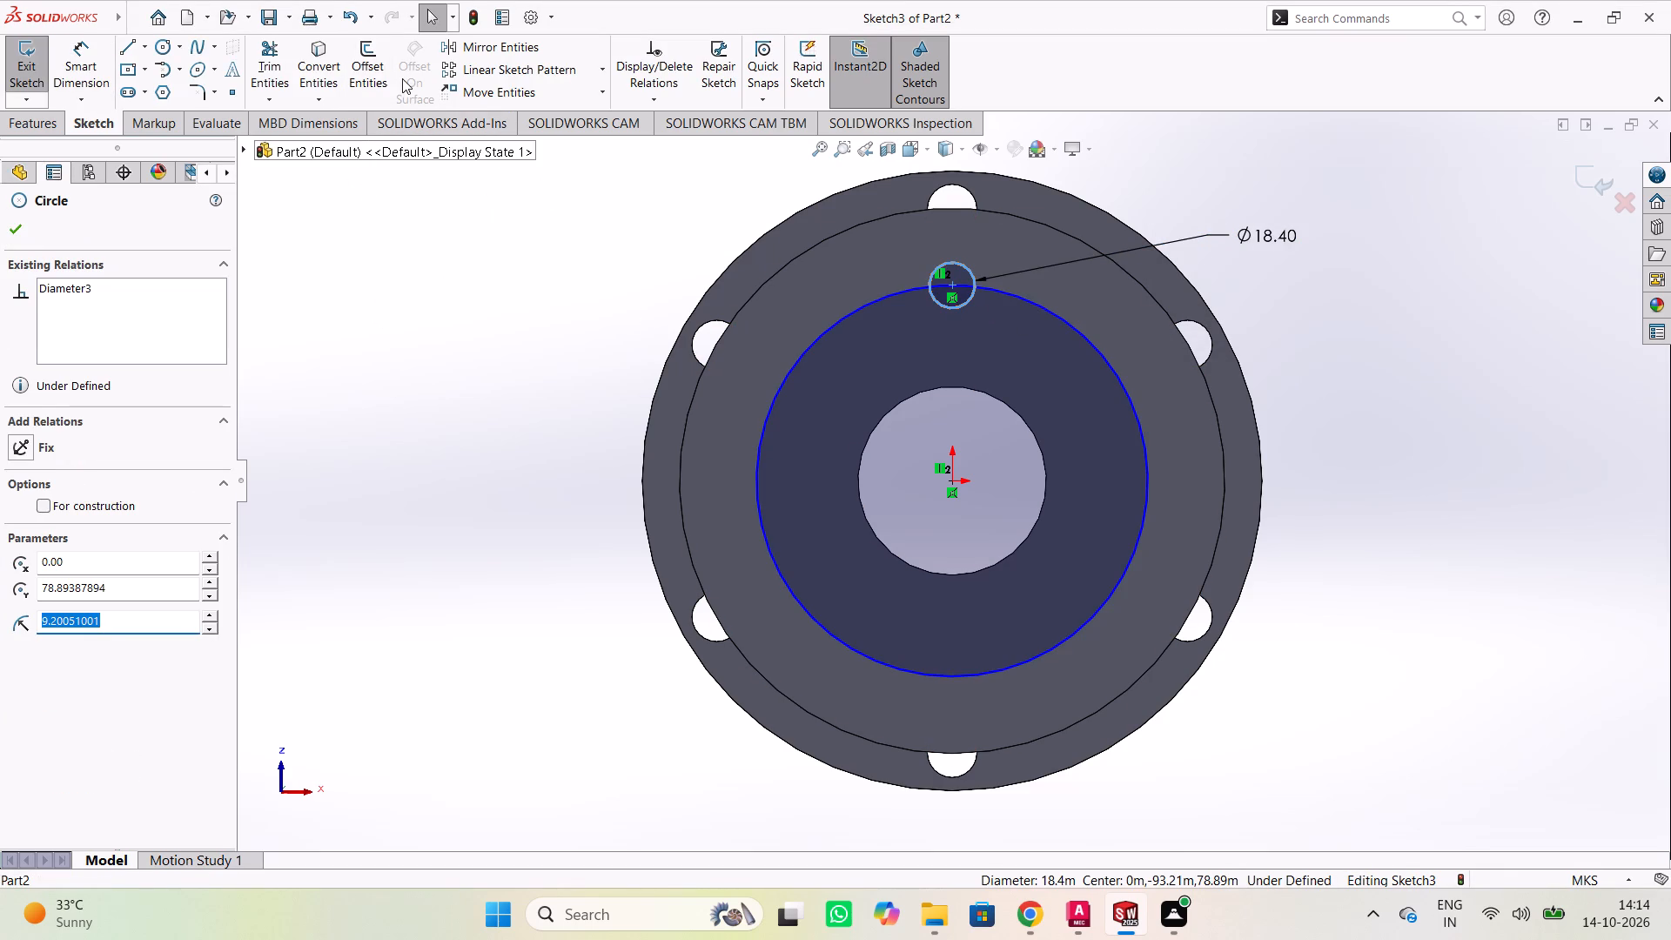
left_click(605, 77)
left_click(557, 117)
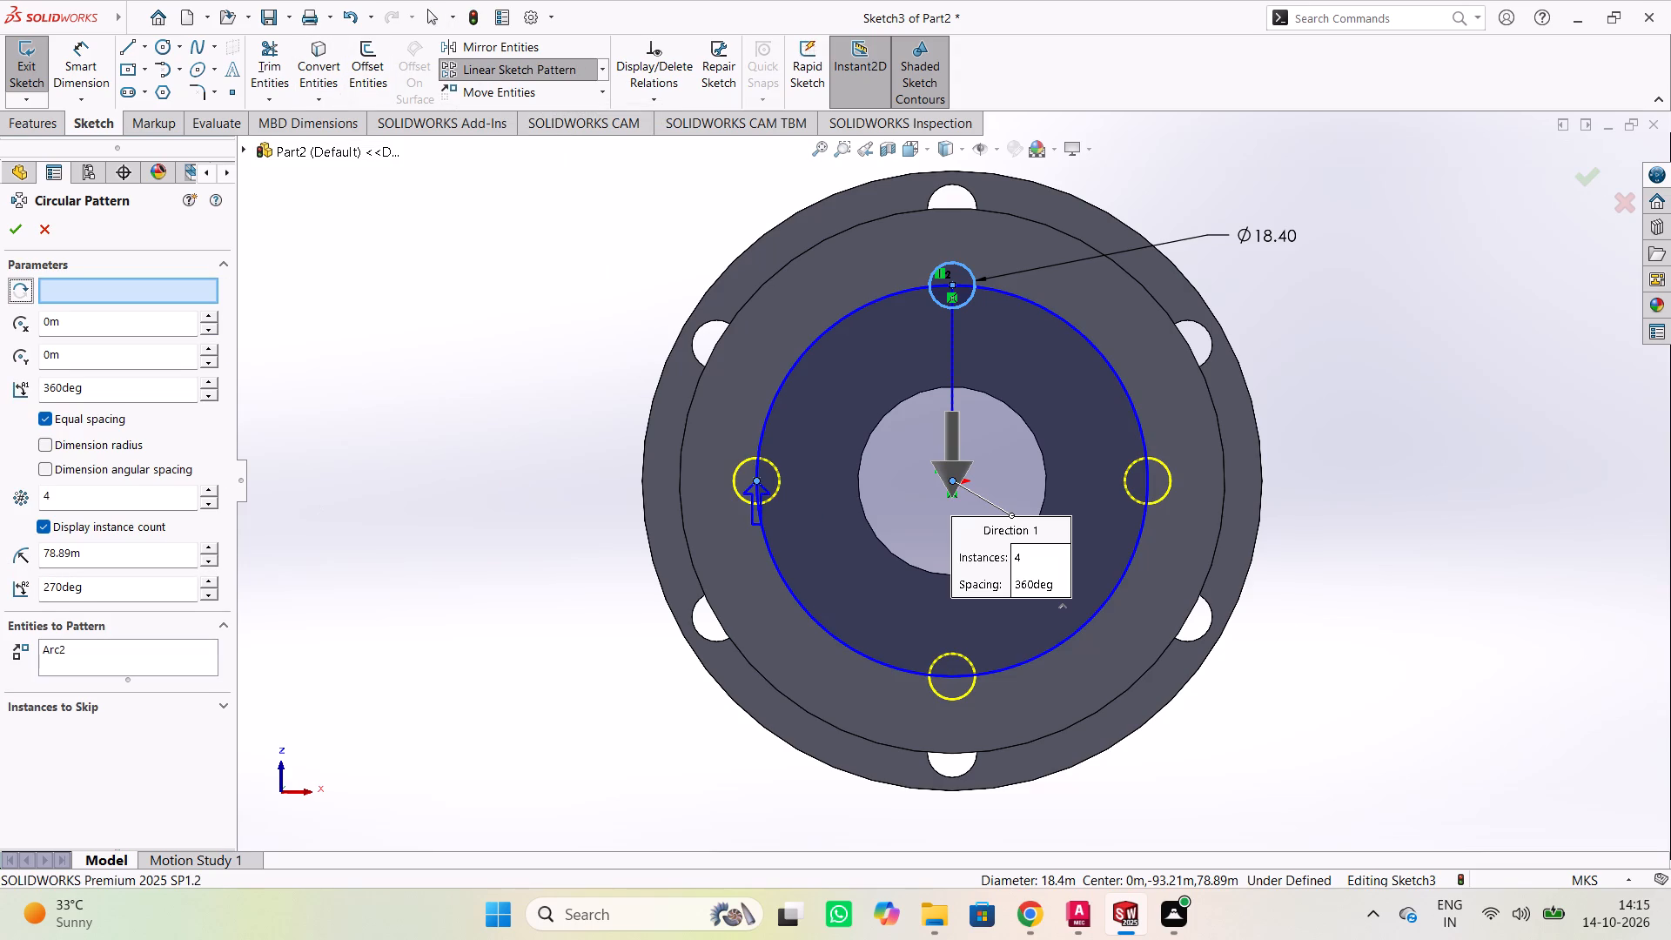
double_click(77, 486)
left_click(61, 501)
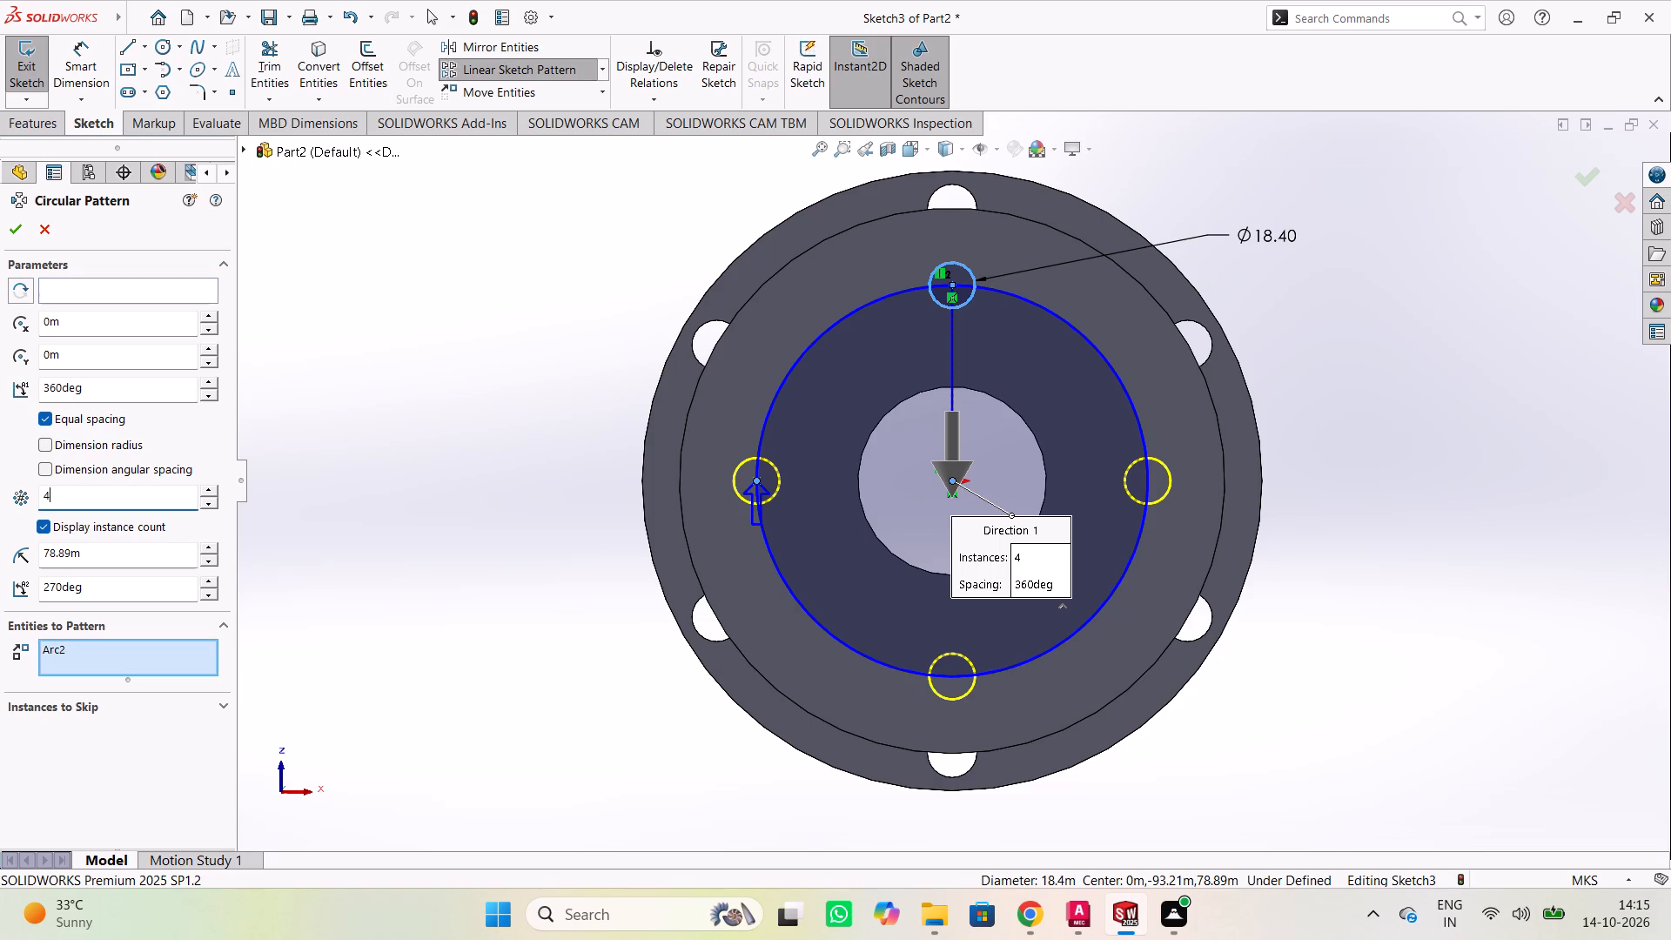
left_click(61, 501)
key("6")
key("Return")
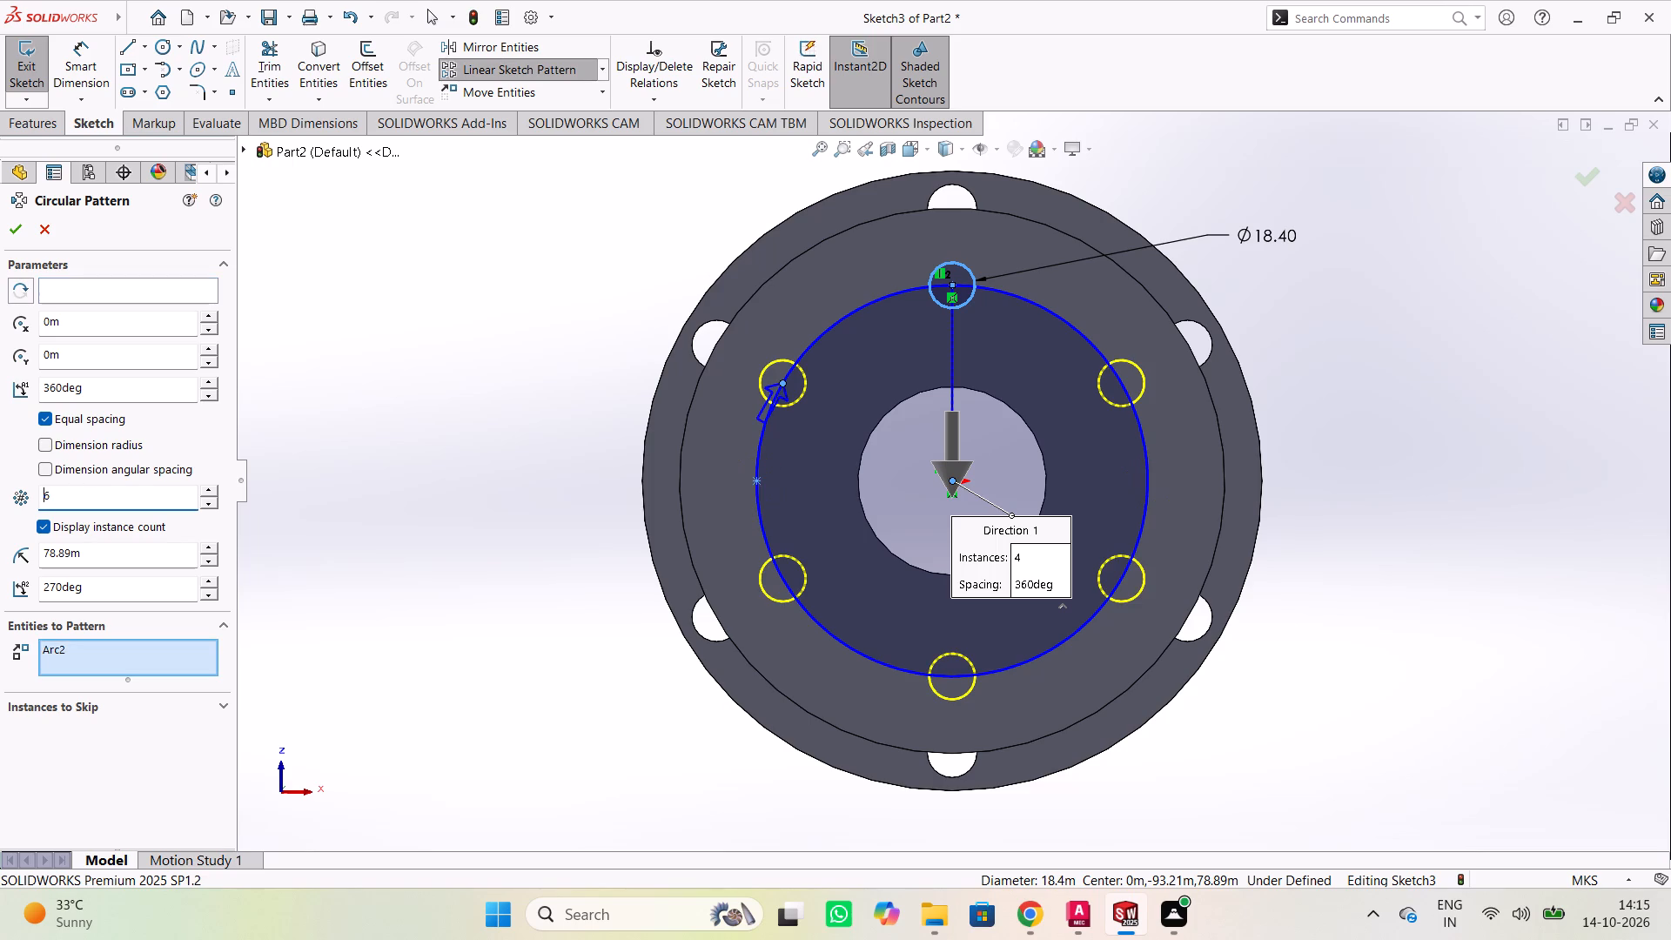
left_click(11, 217)
left_click(400, 354)
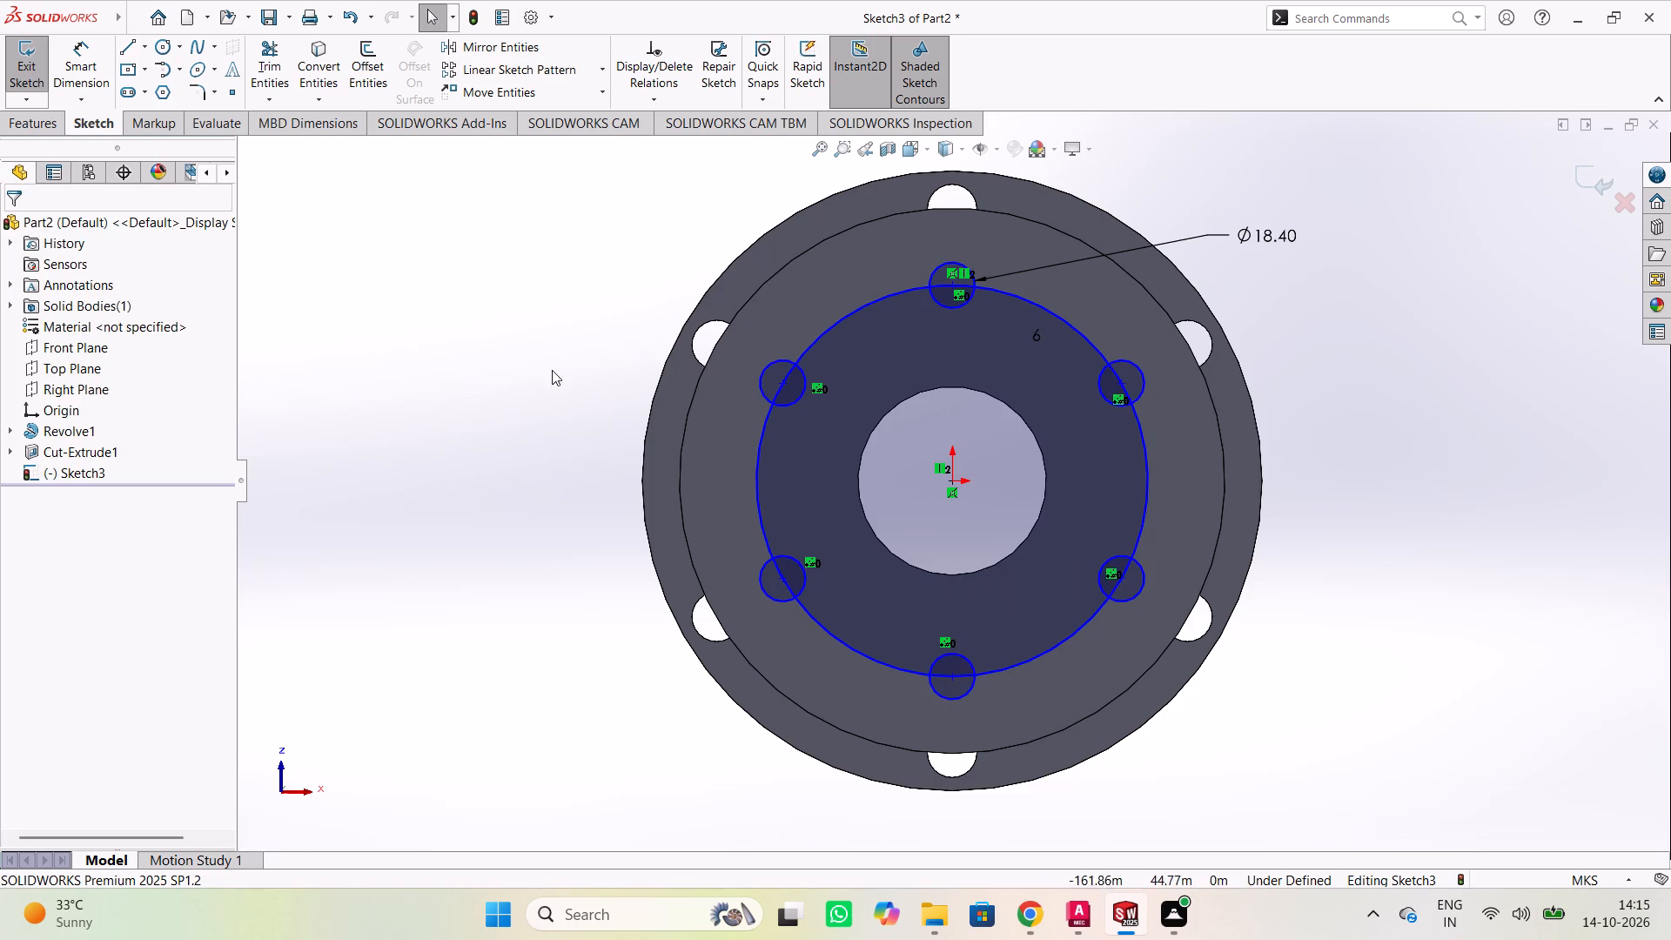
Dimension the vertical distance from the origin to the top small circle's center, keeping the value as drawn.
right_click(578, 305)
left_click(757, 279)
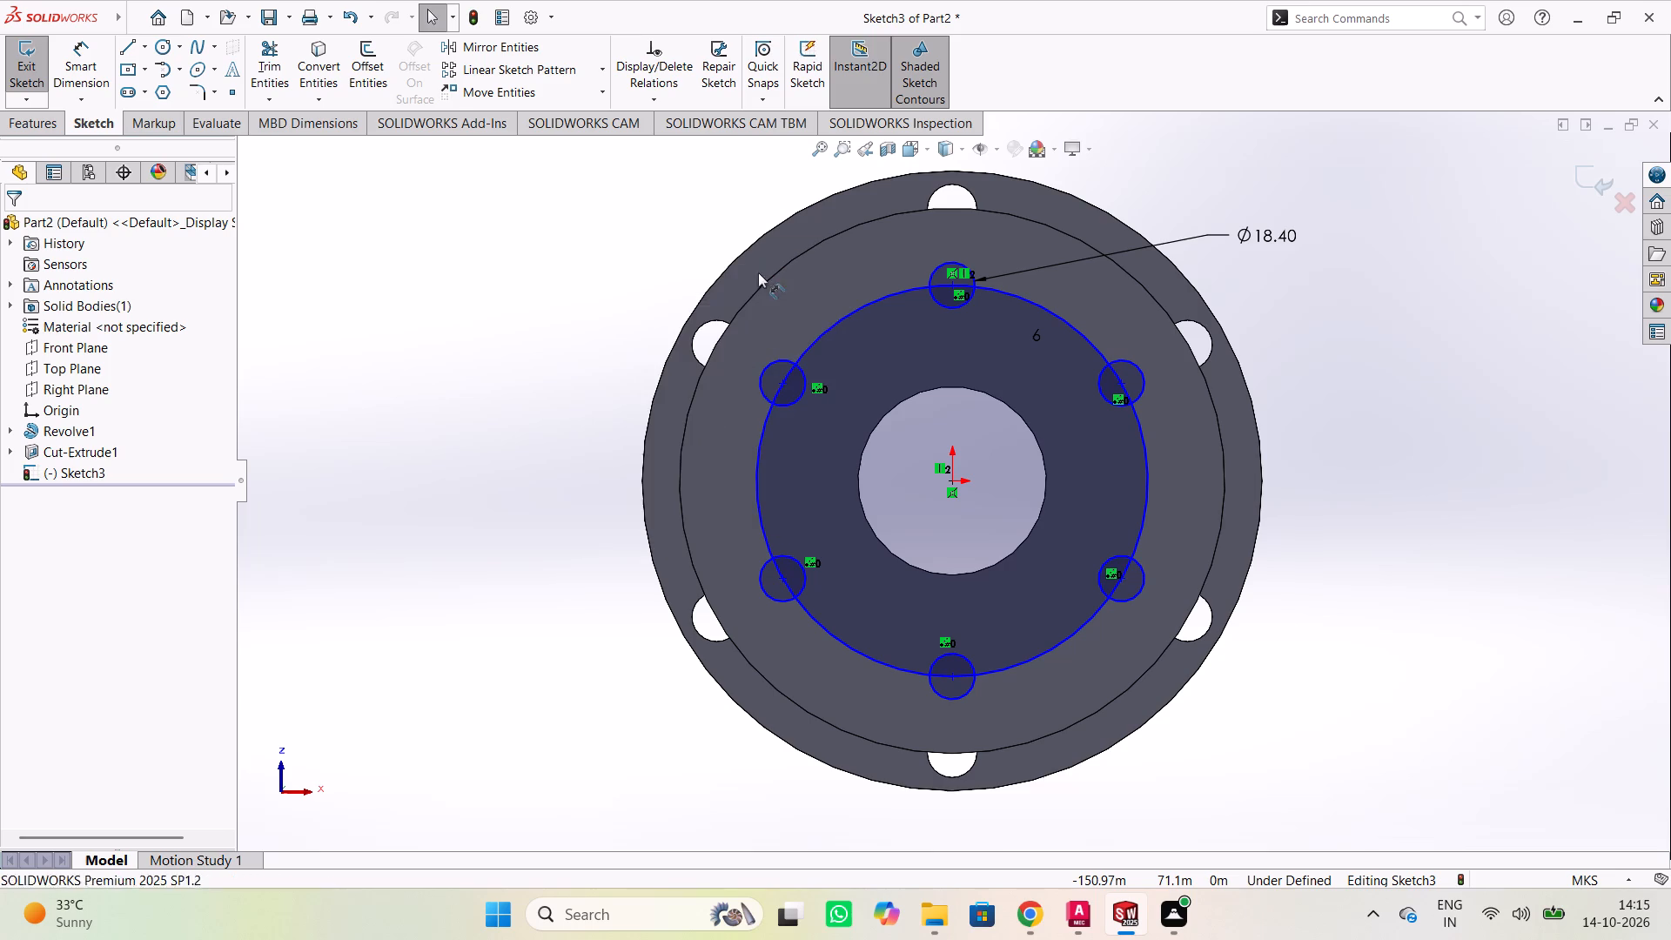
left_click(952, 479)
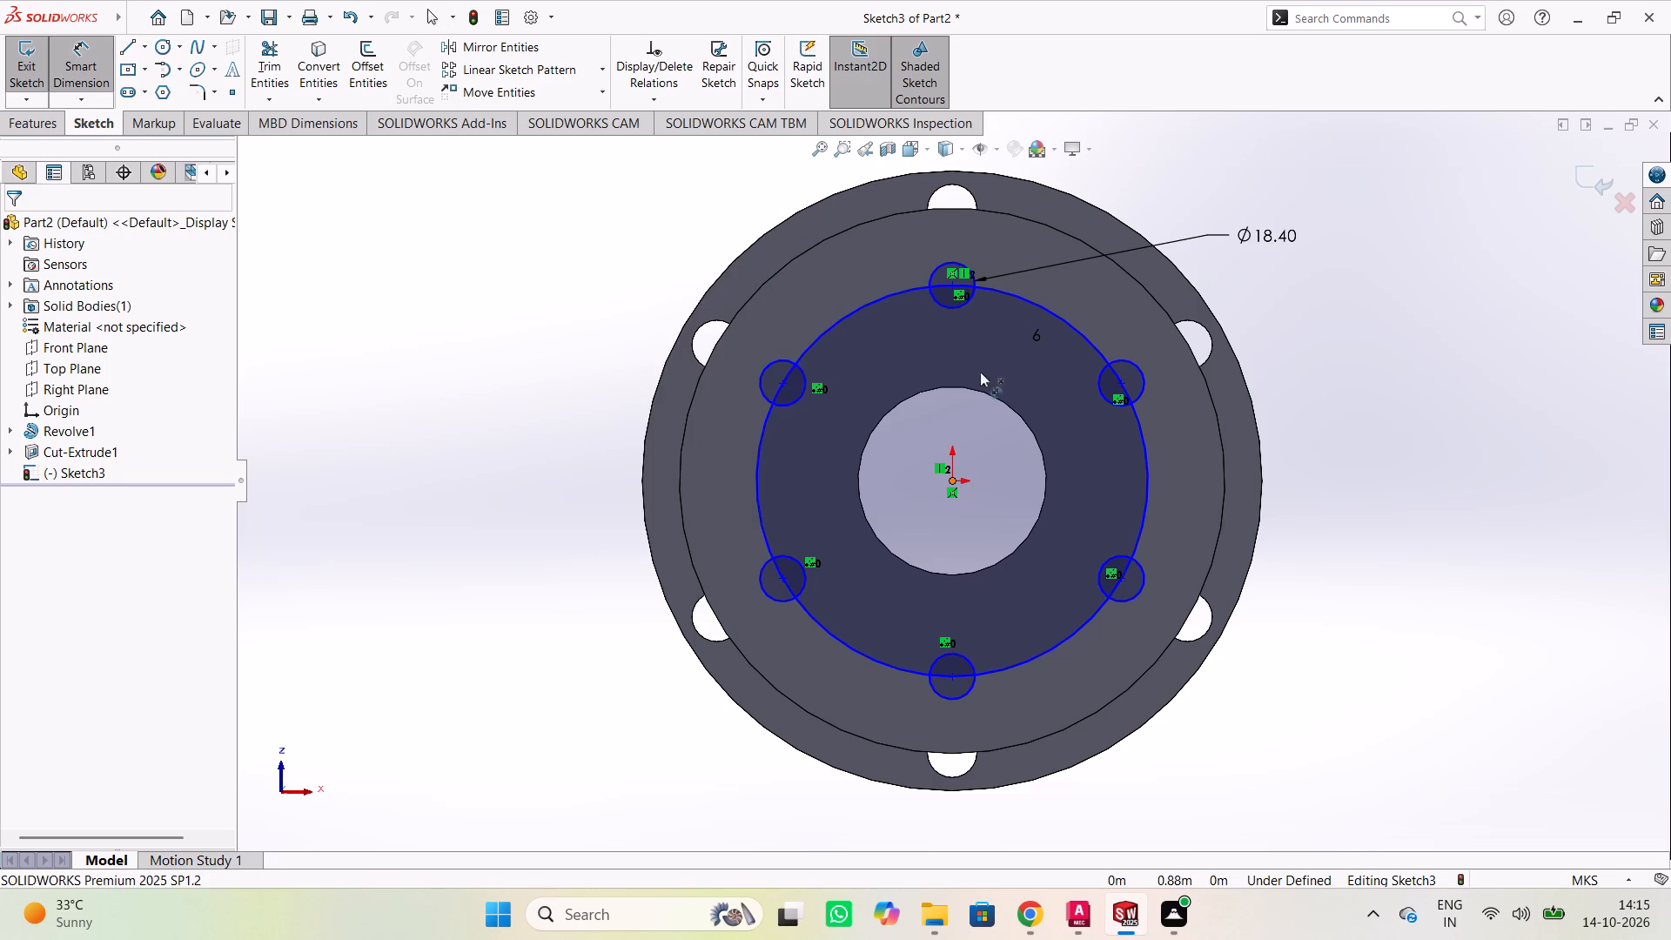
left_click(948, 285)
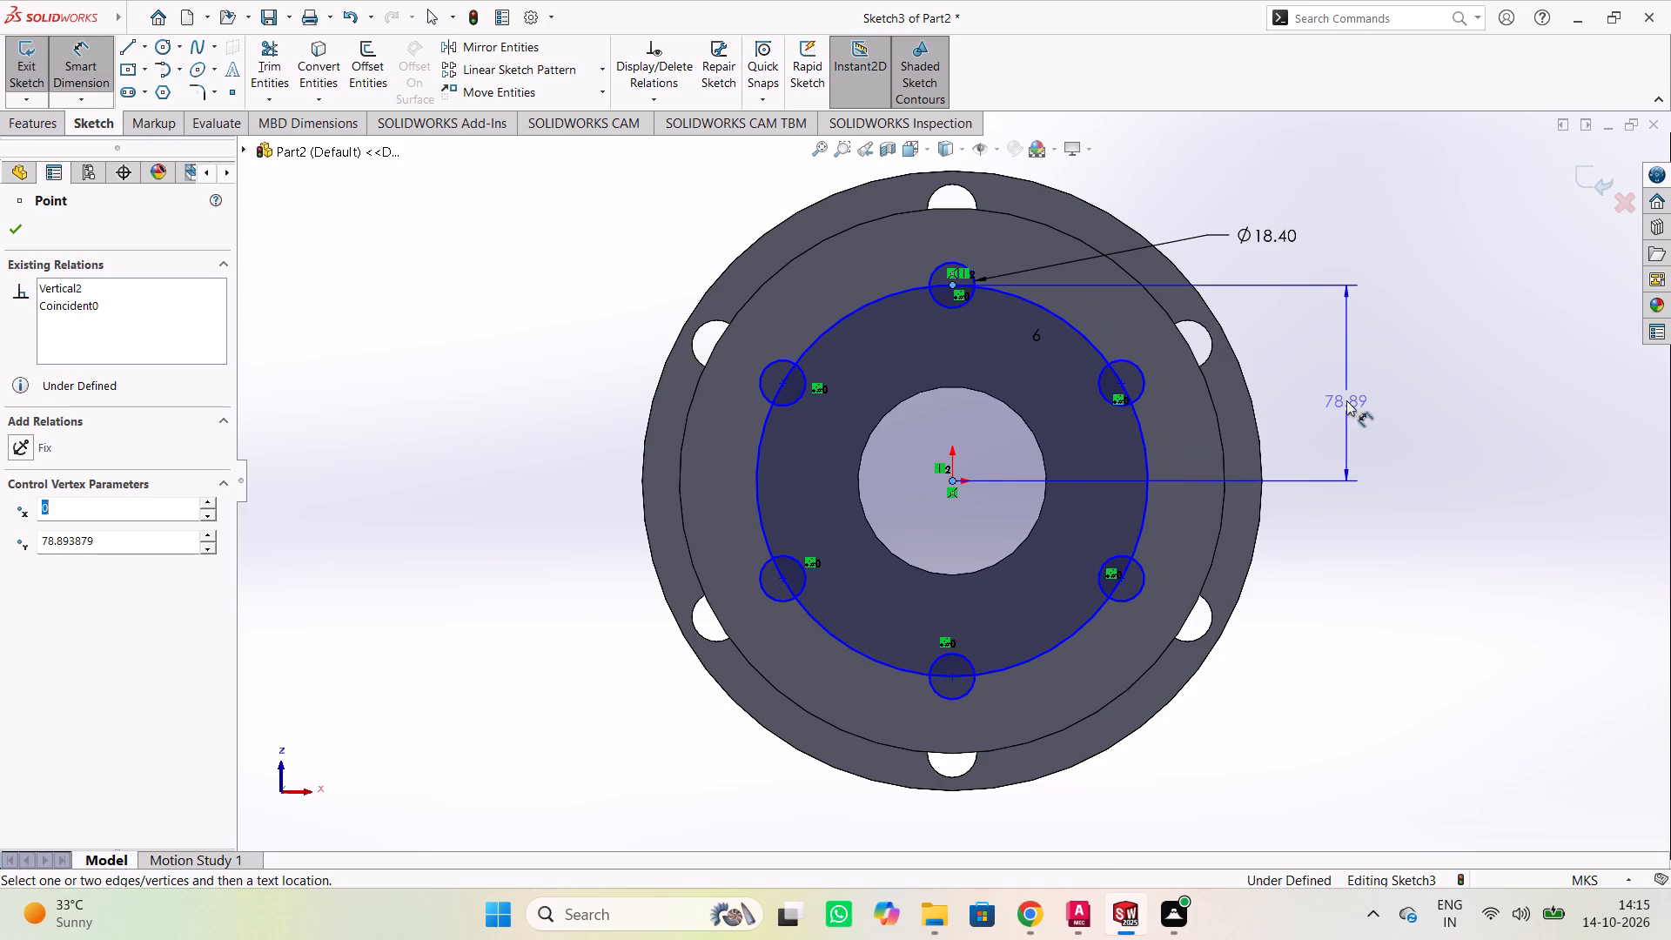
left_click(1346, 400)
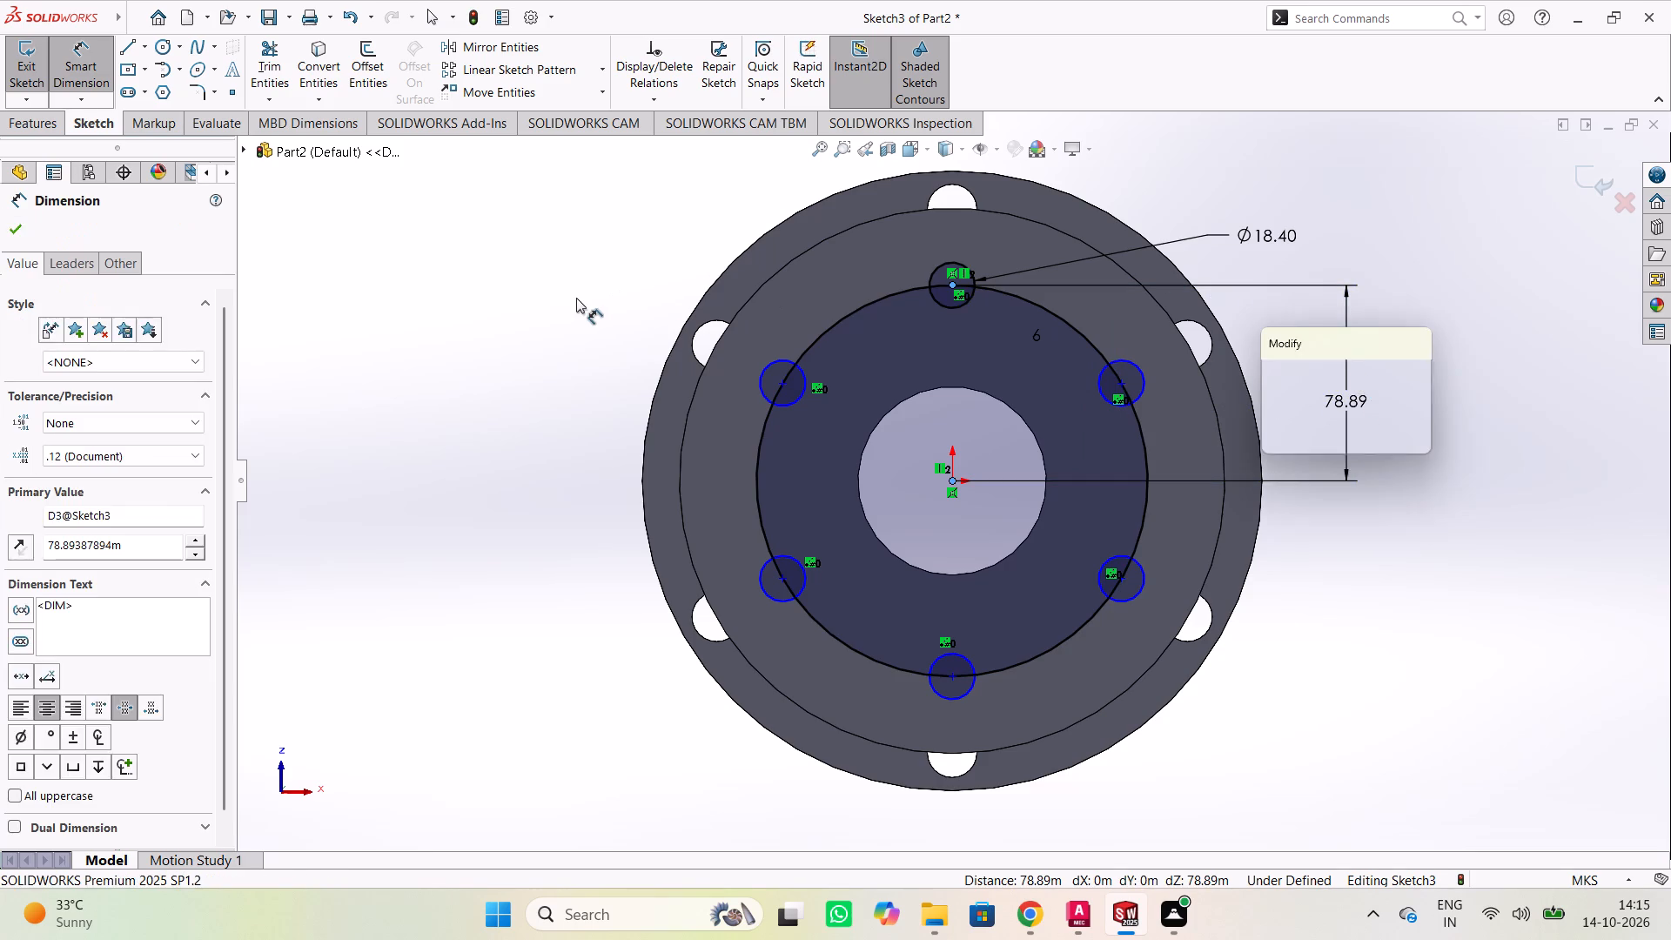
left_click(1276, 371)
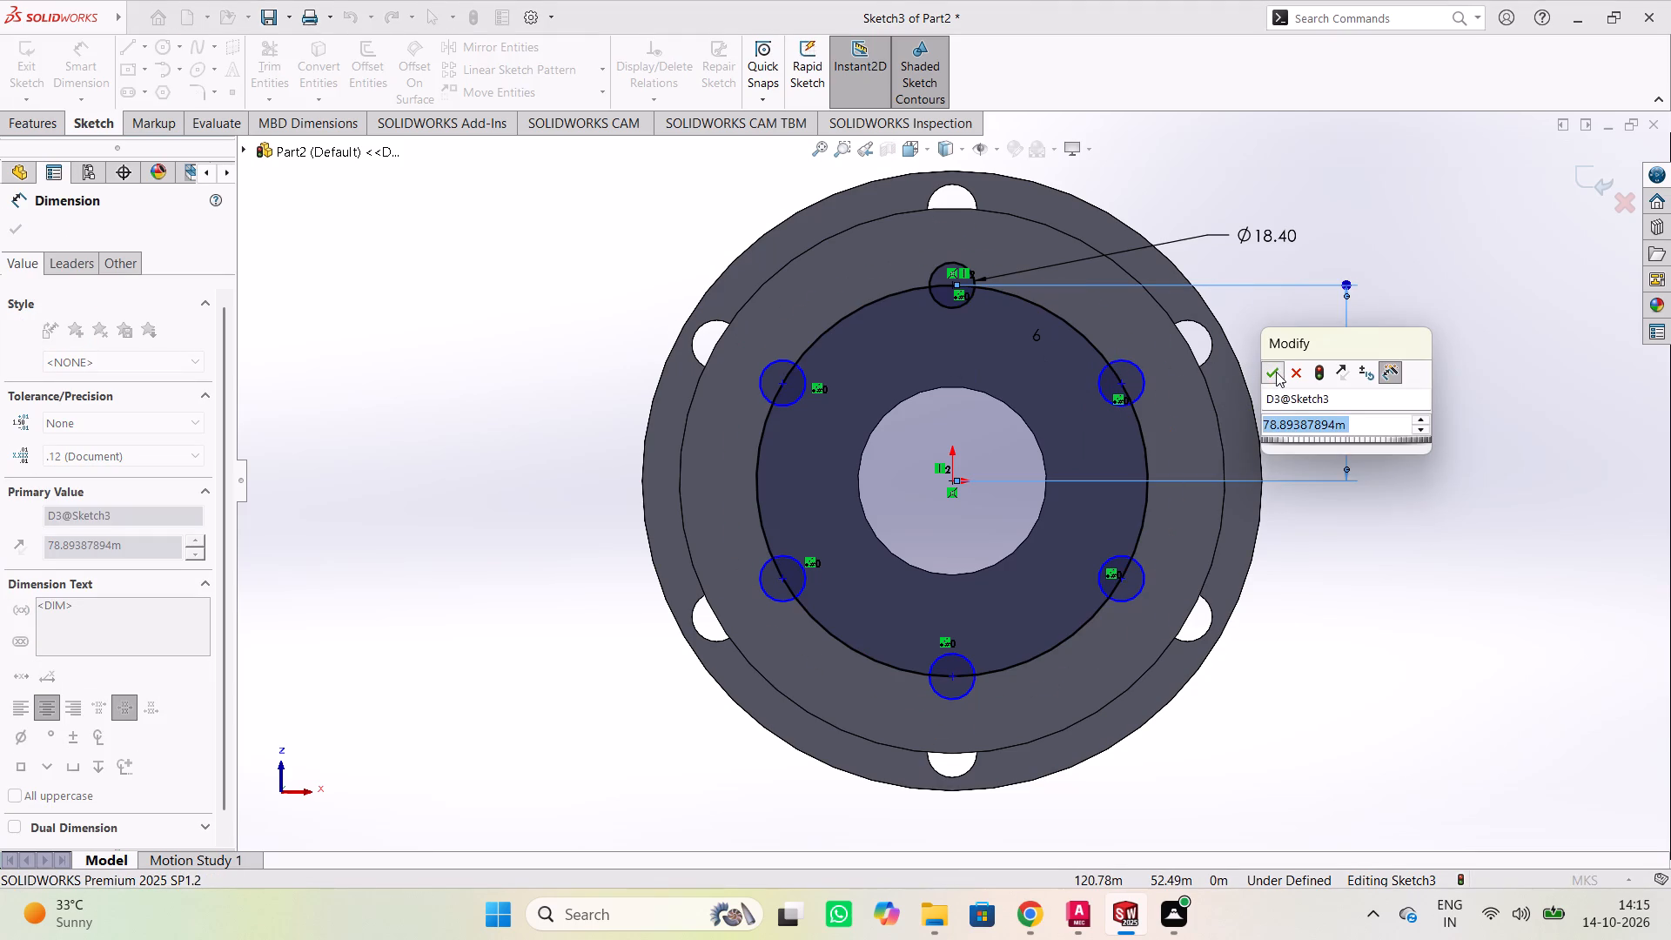
Delete the large sketch circle that passes through the small circles' centers, along with its associated dimension.
left_click(1138, 423)
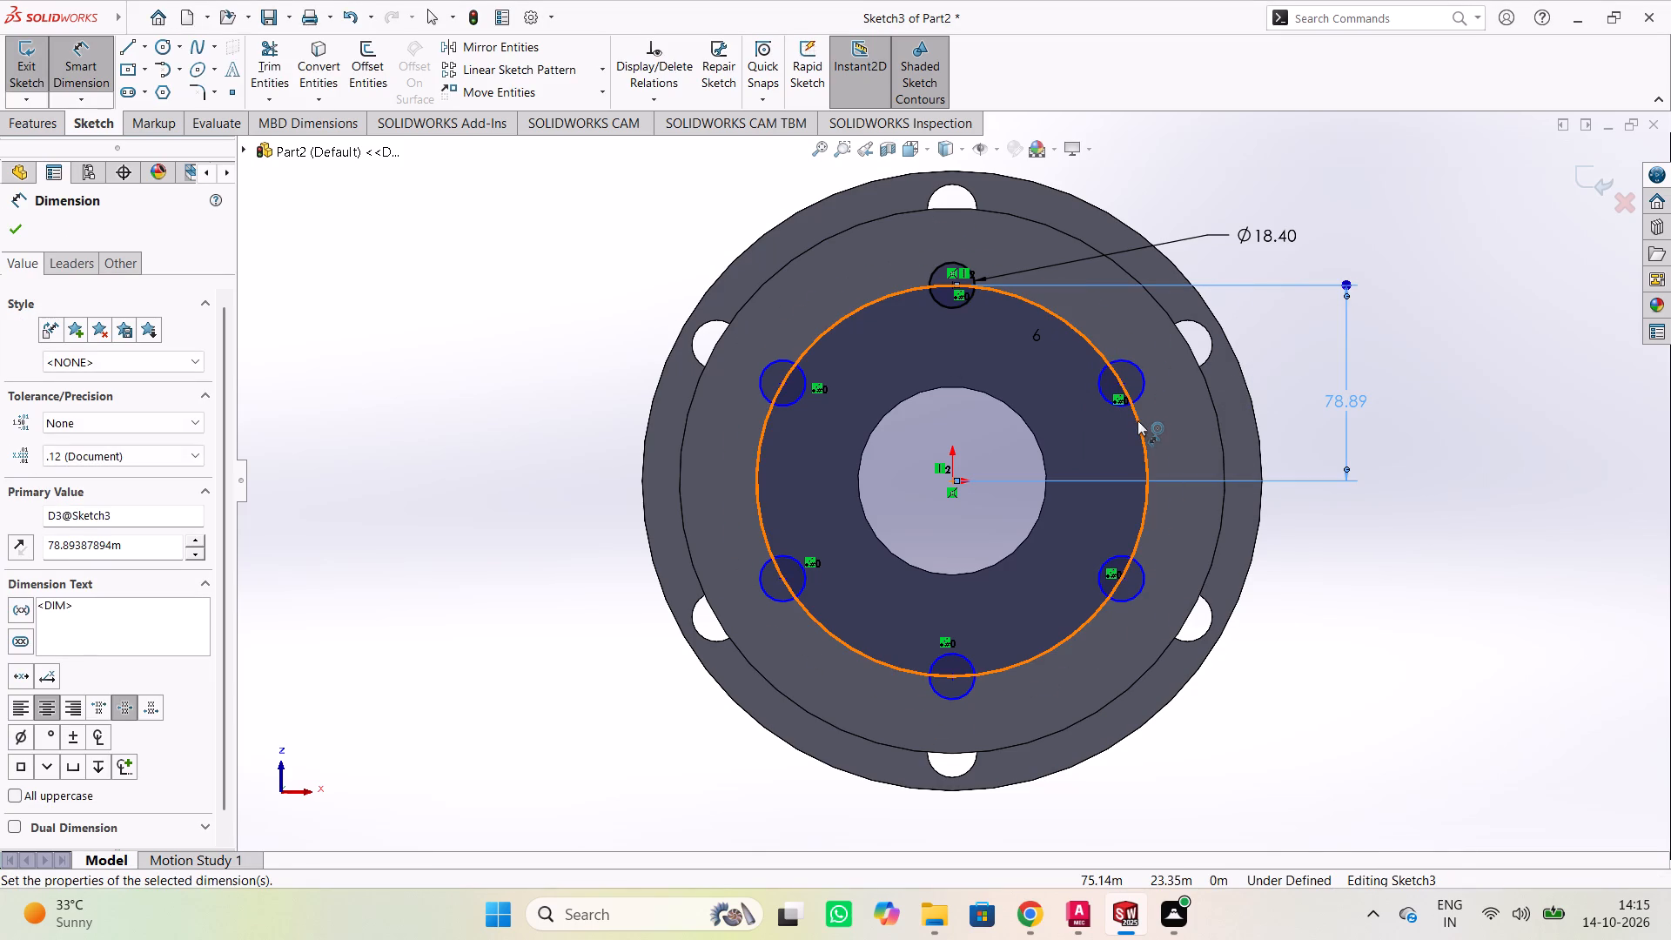
key("Delete")
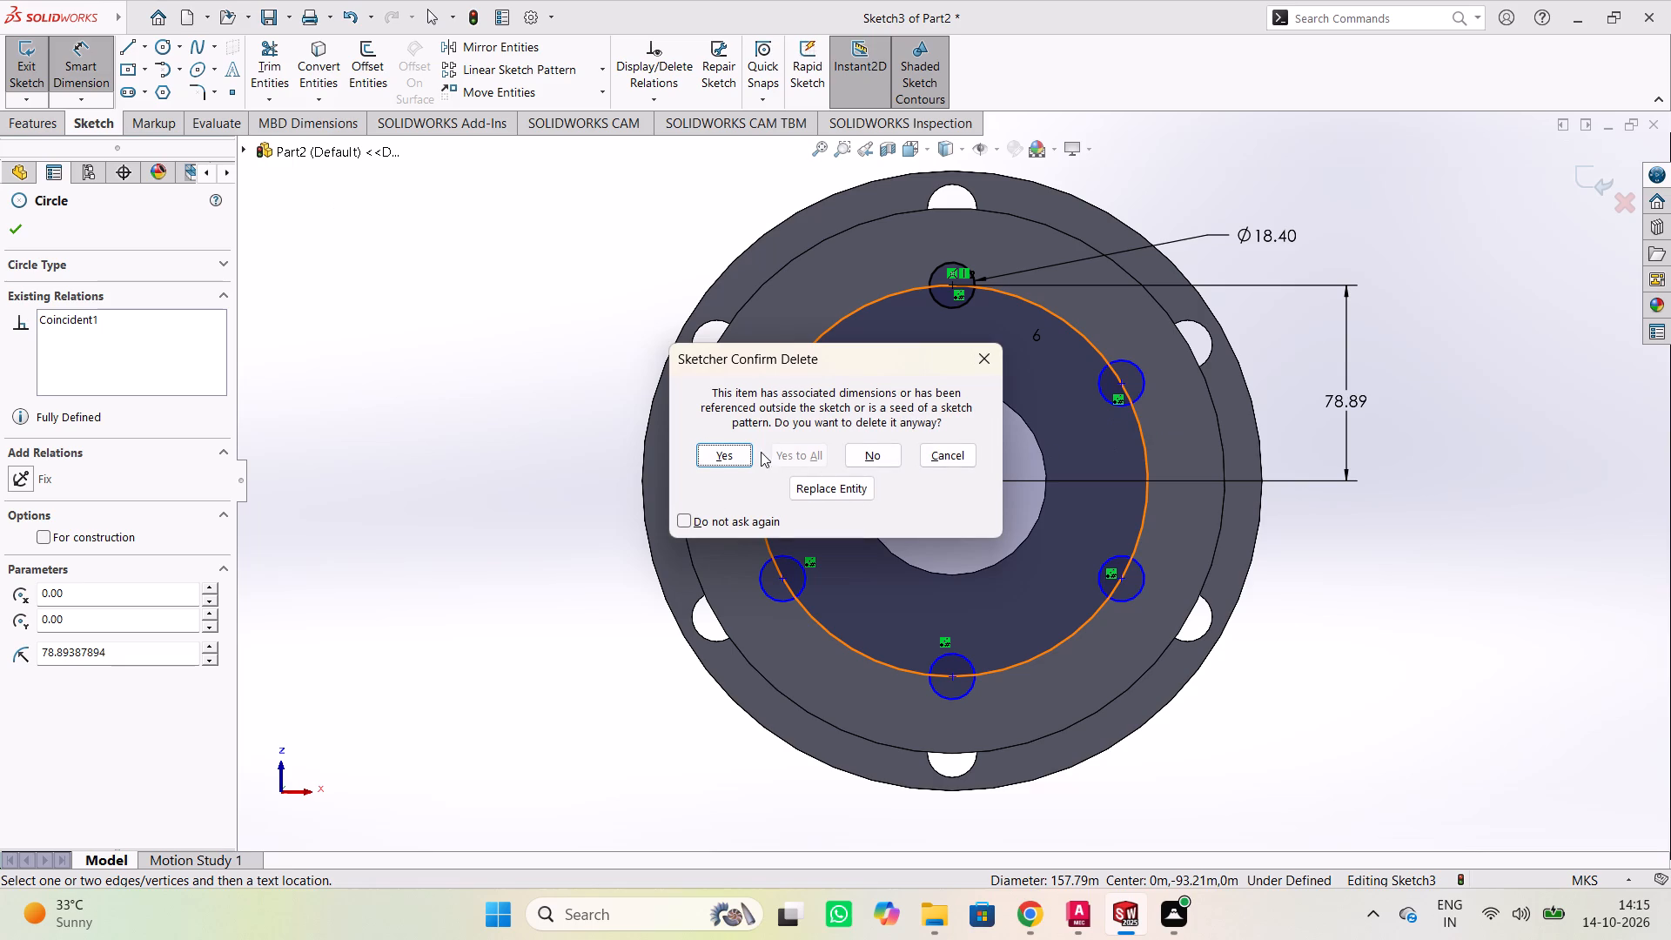
left_click(700, 454)
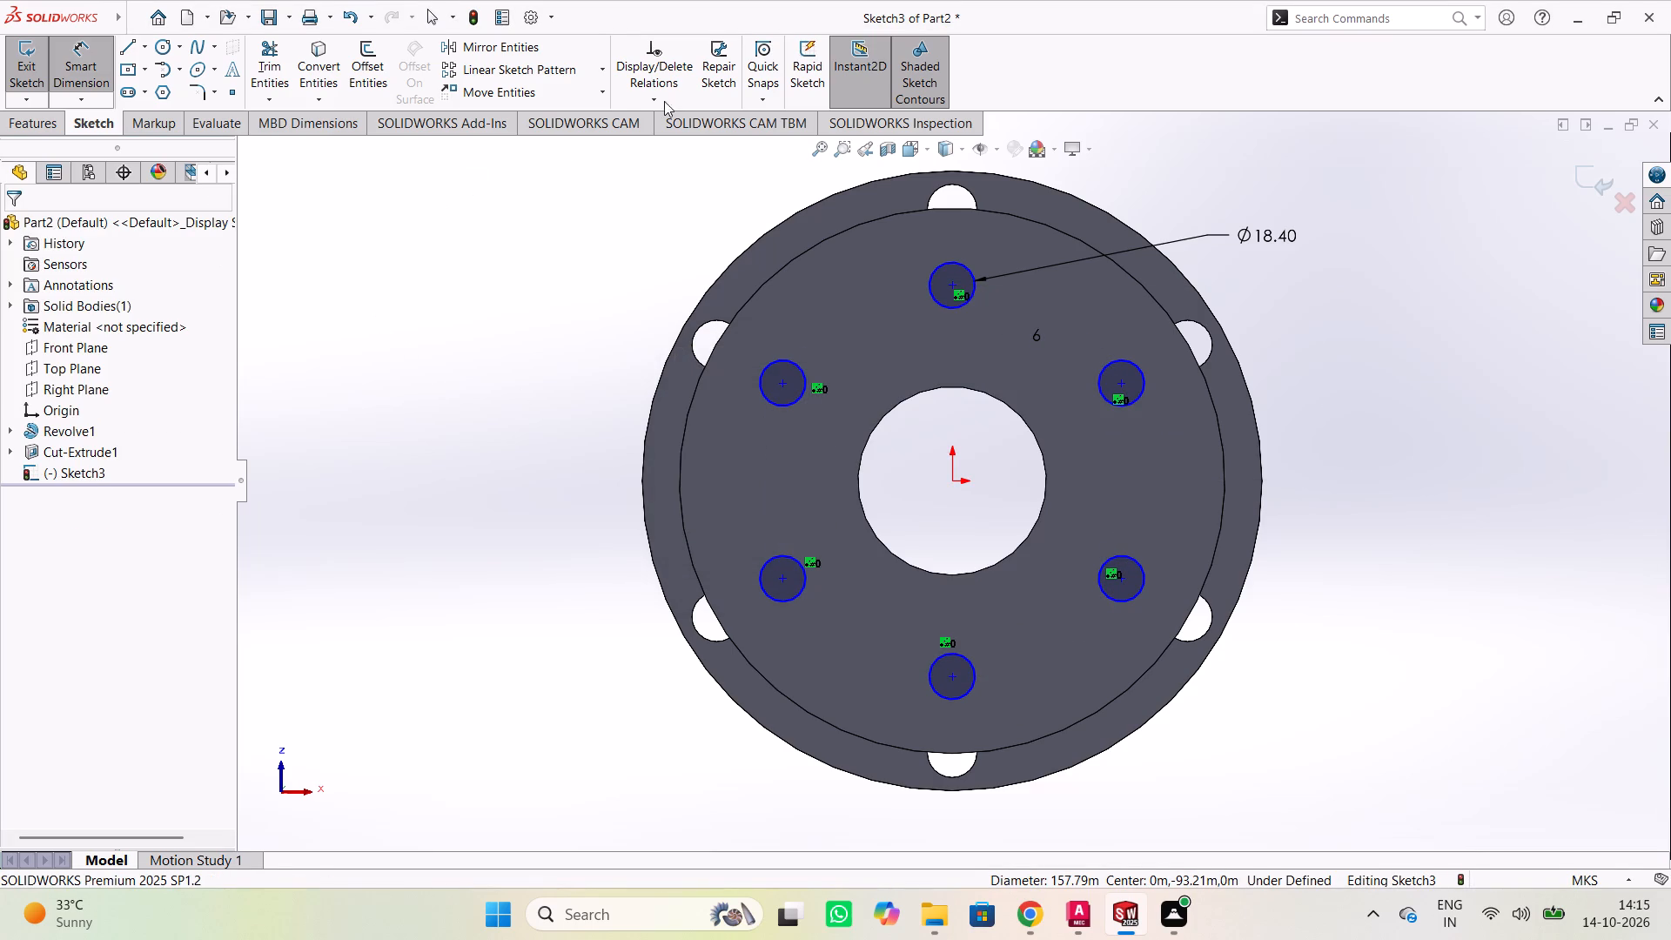
Dimension the vertical distance from the origin to the upper-right small circle's center, keeping the value as drawn.
right_click(531, 205)
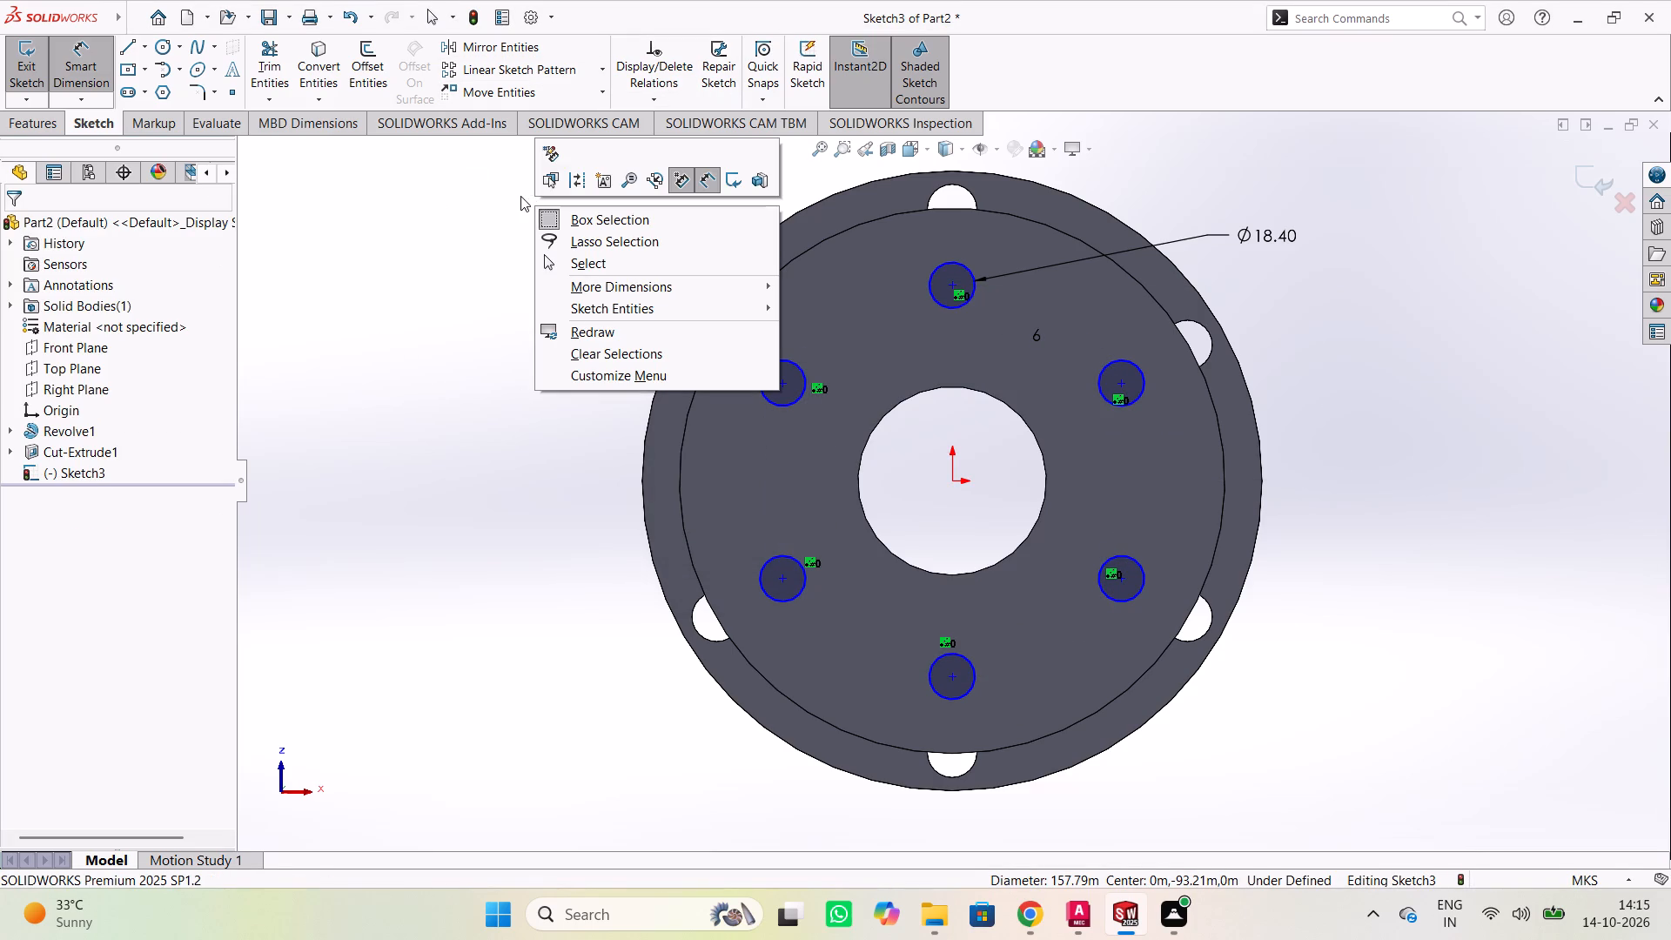
left_click(710, 178)
right_click(583, 198)
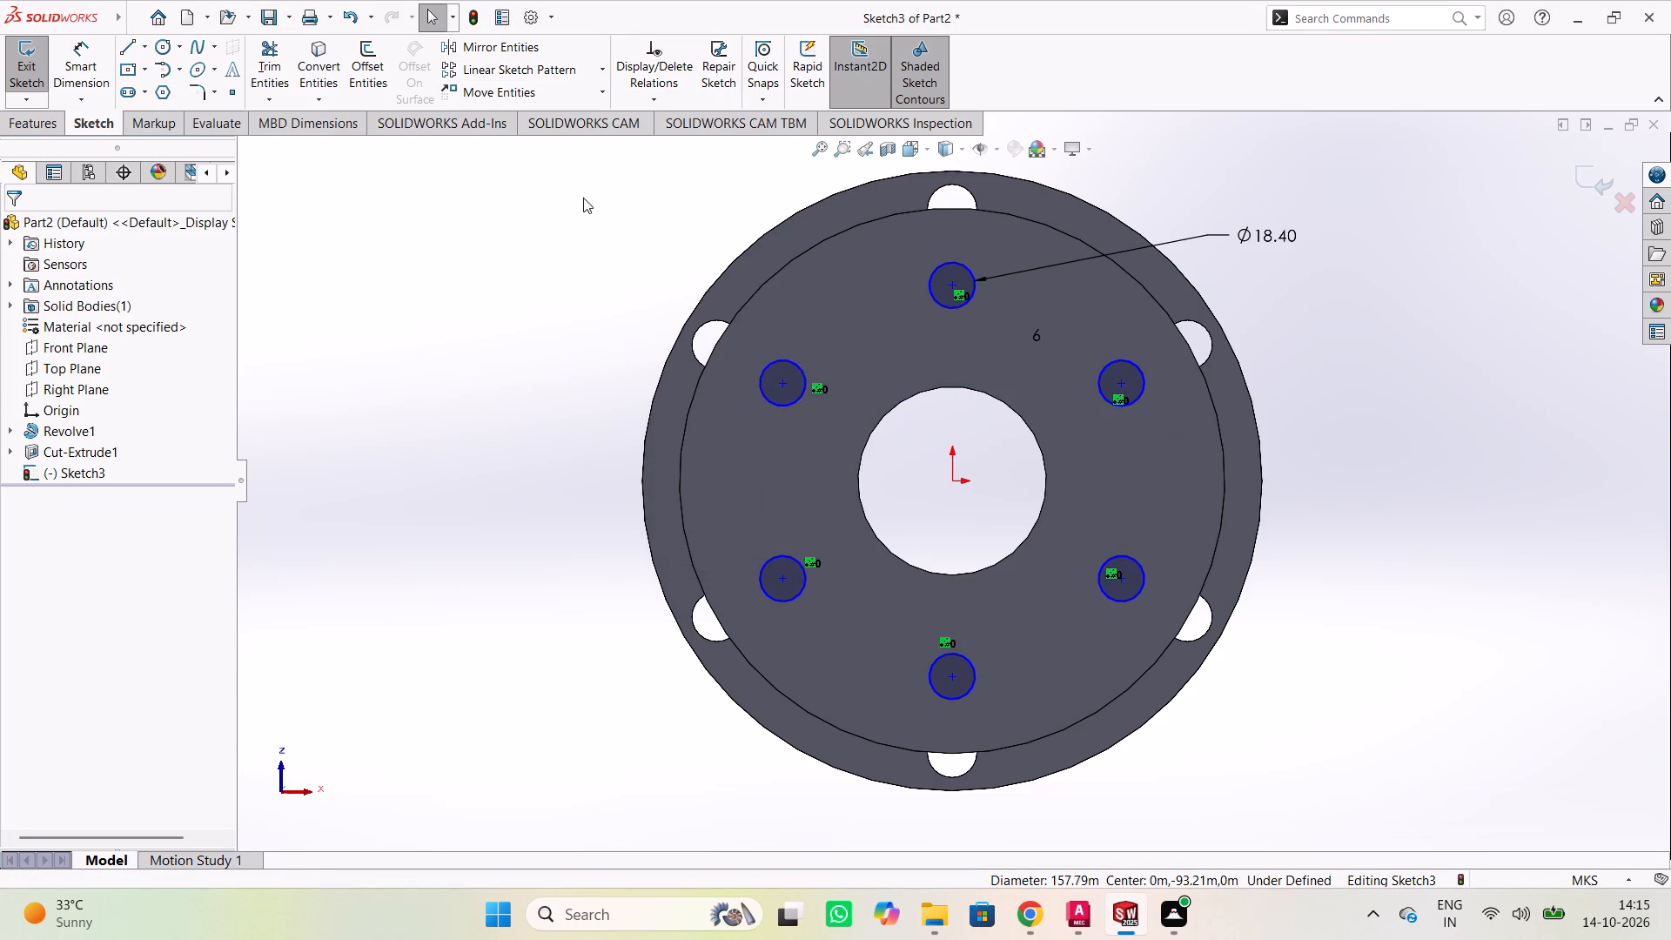
left_click(768, 165)
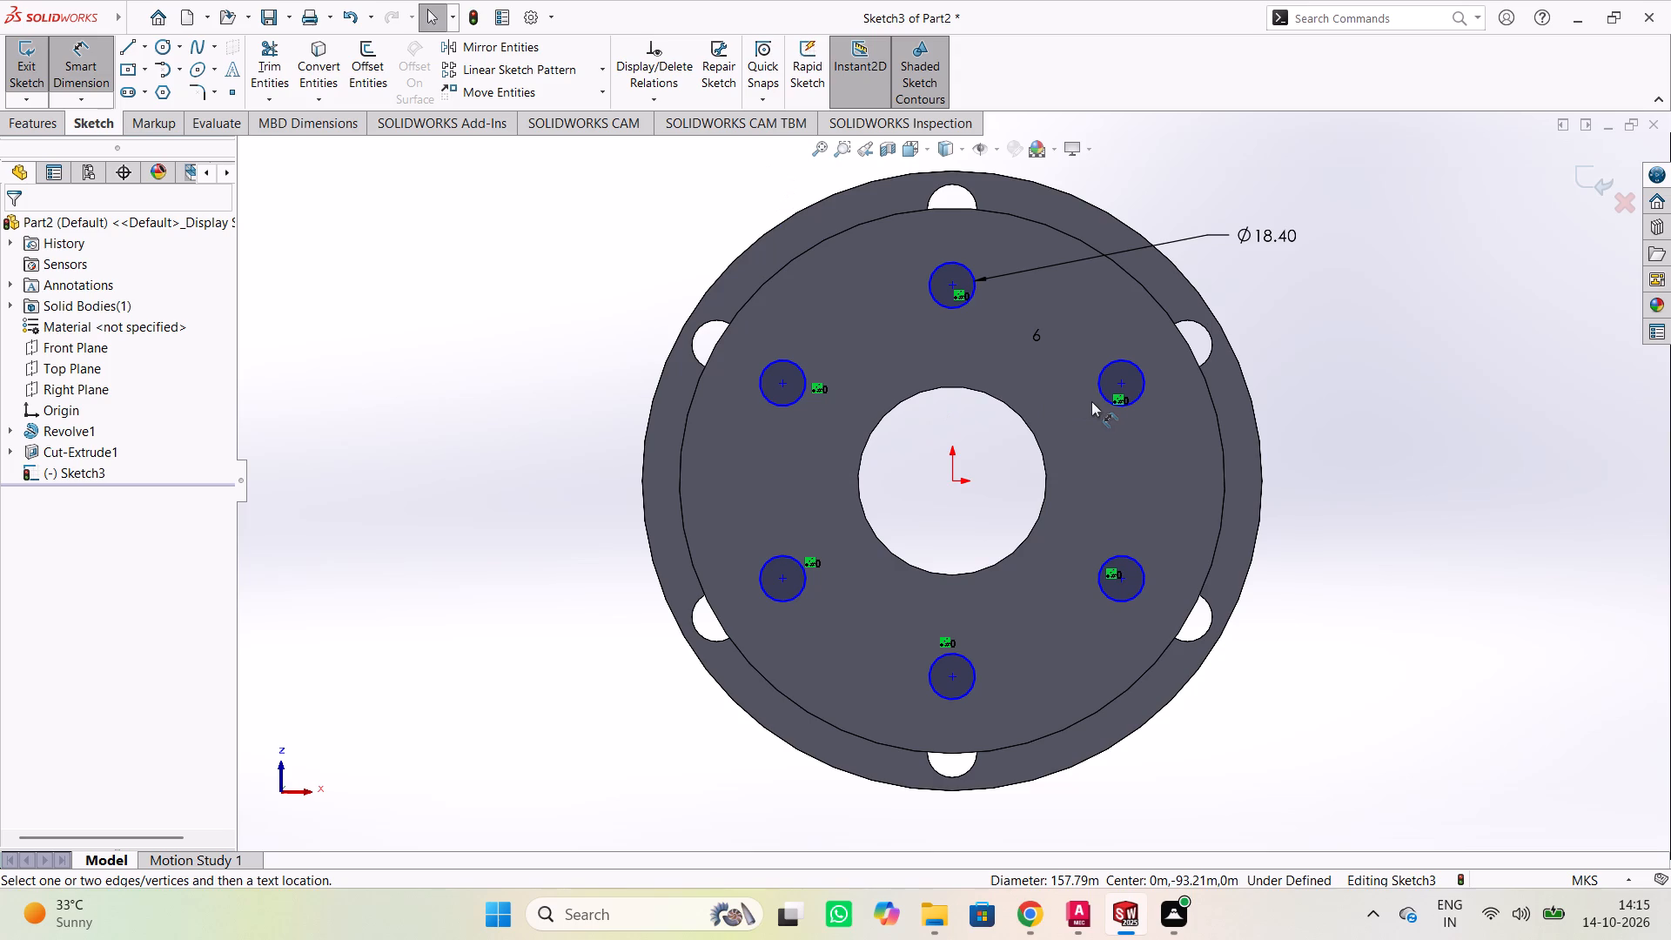
left_click(954, 479)
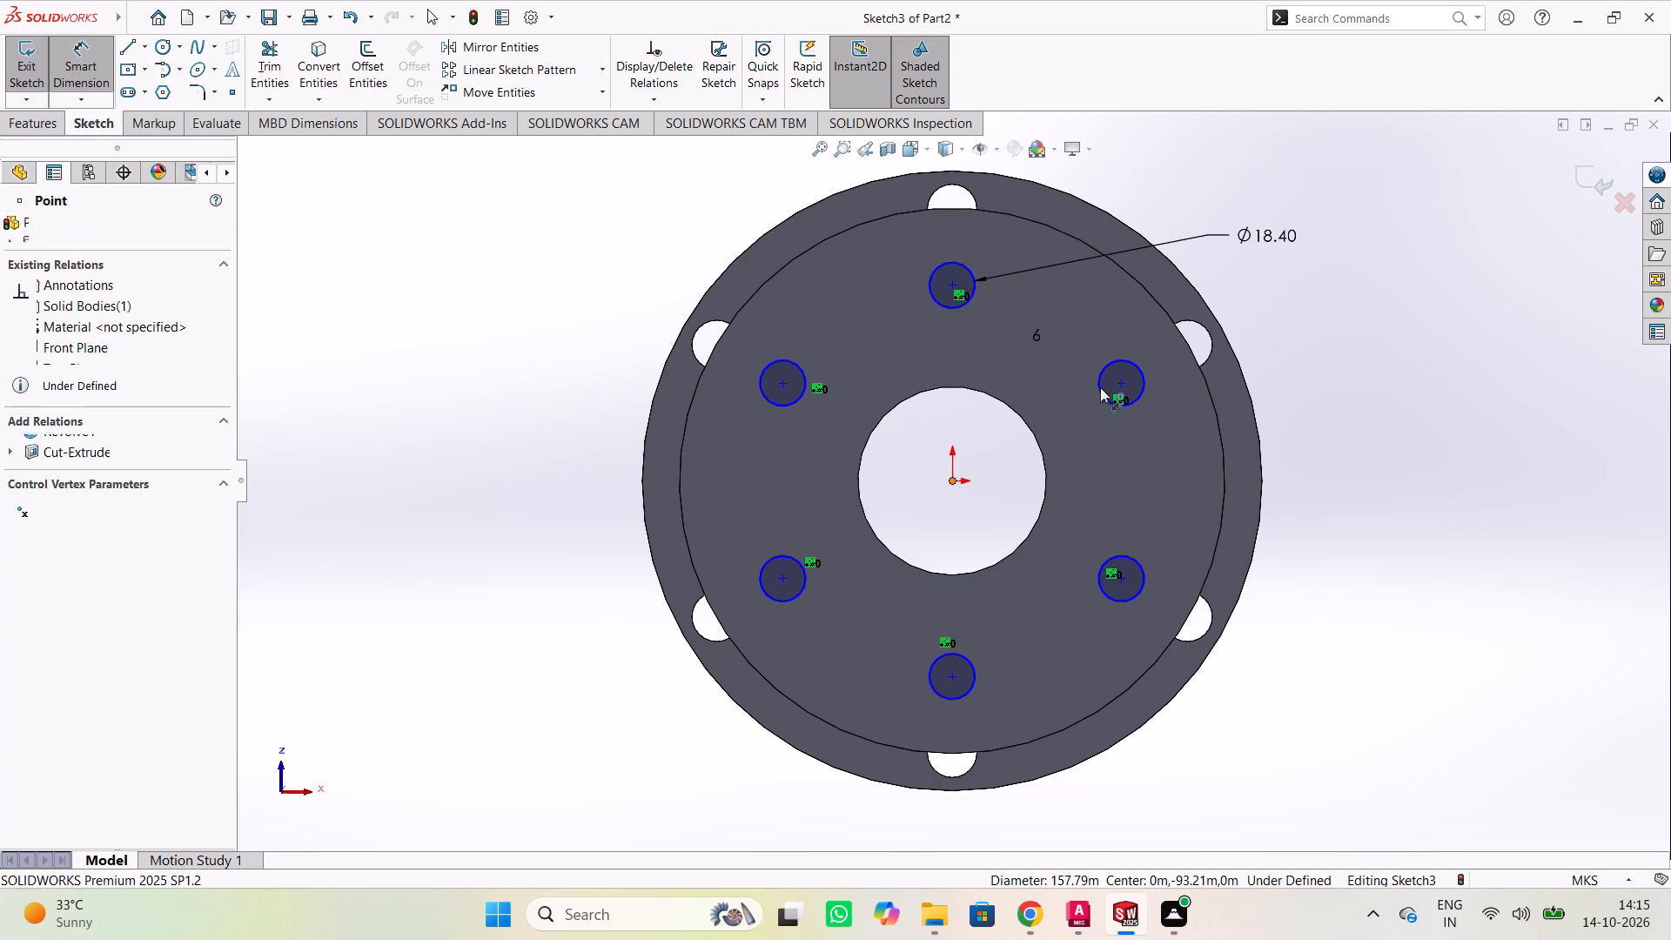
left_click(1117, 384)
left_click(1326, 427)
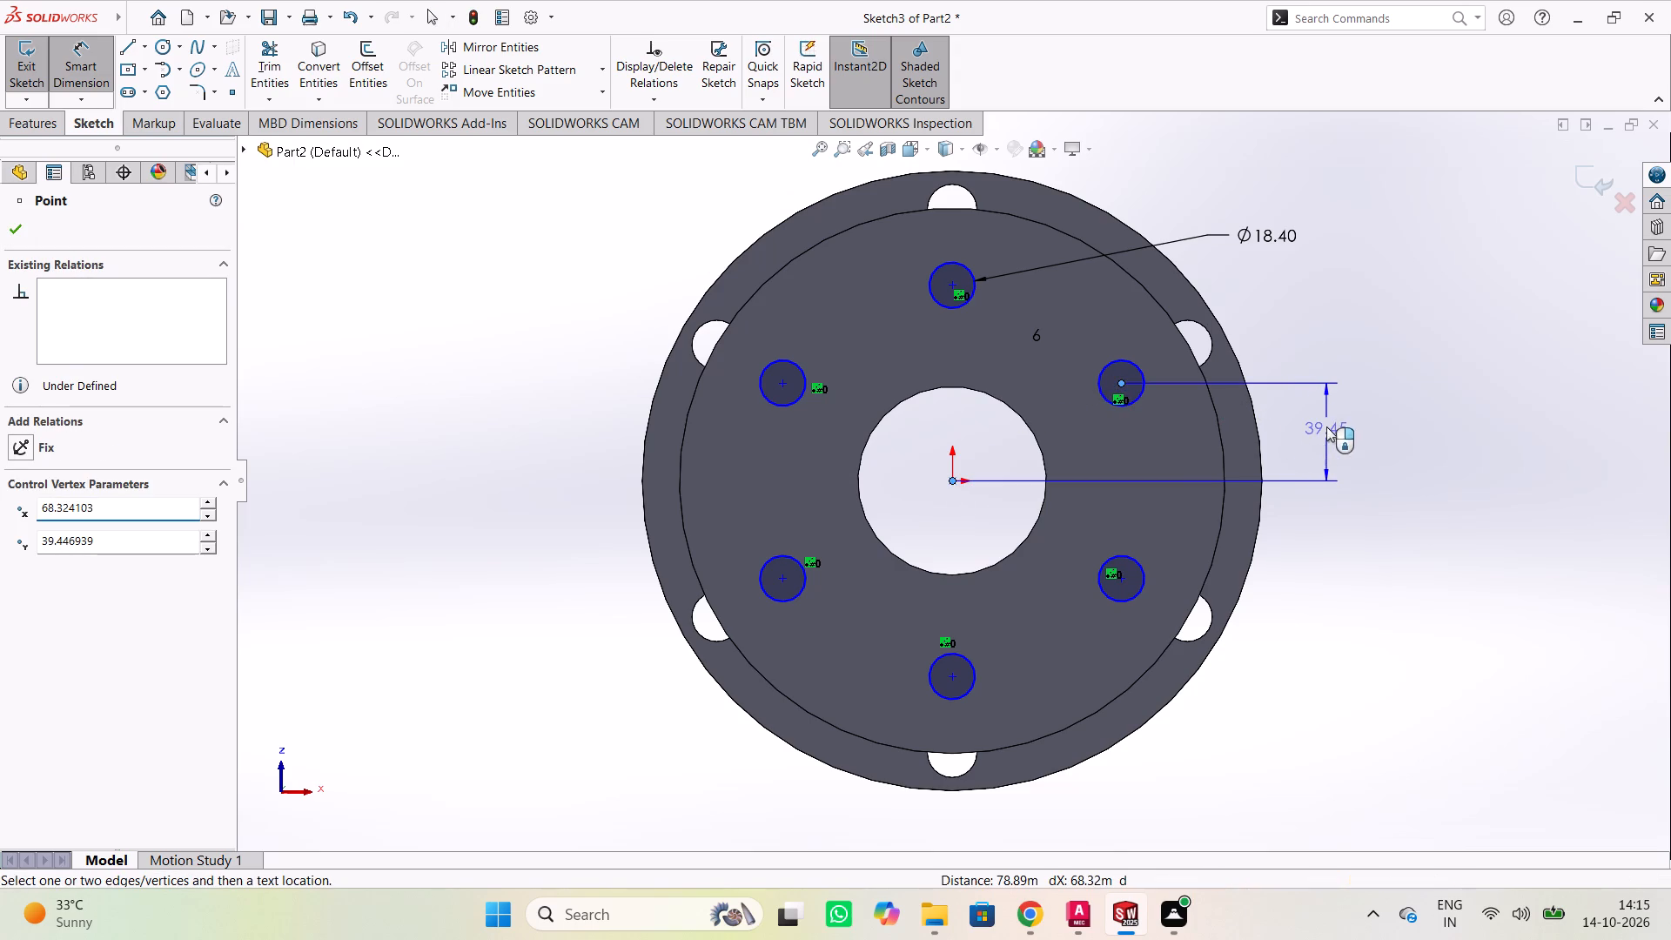
left_click(1314, 545)
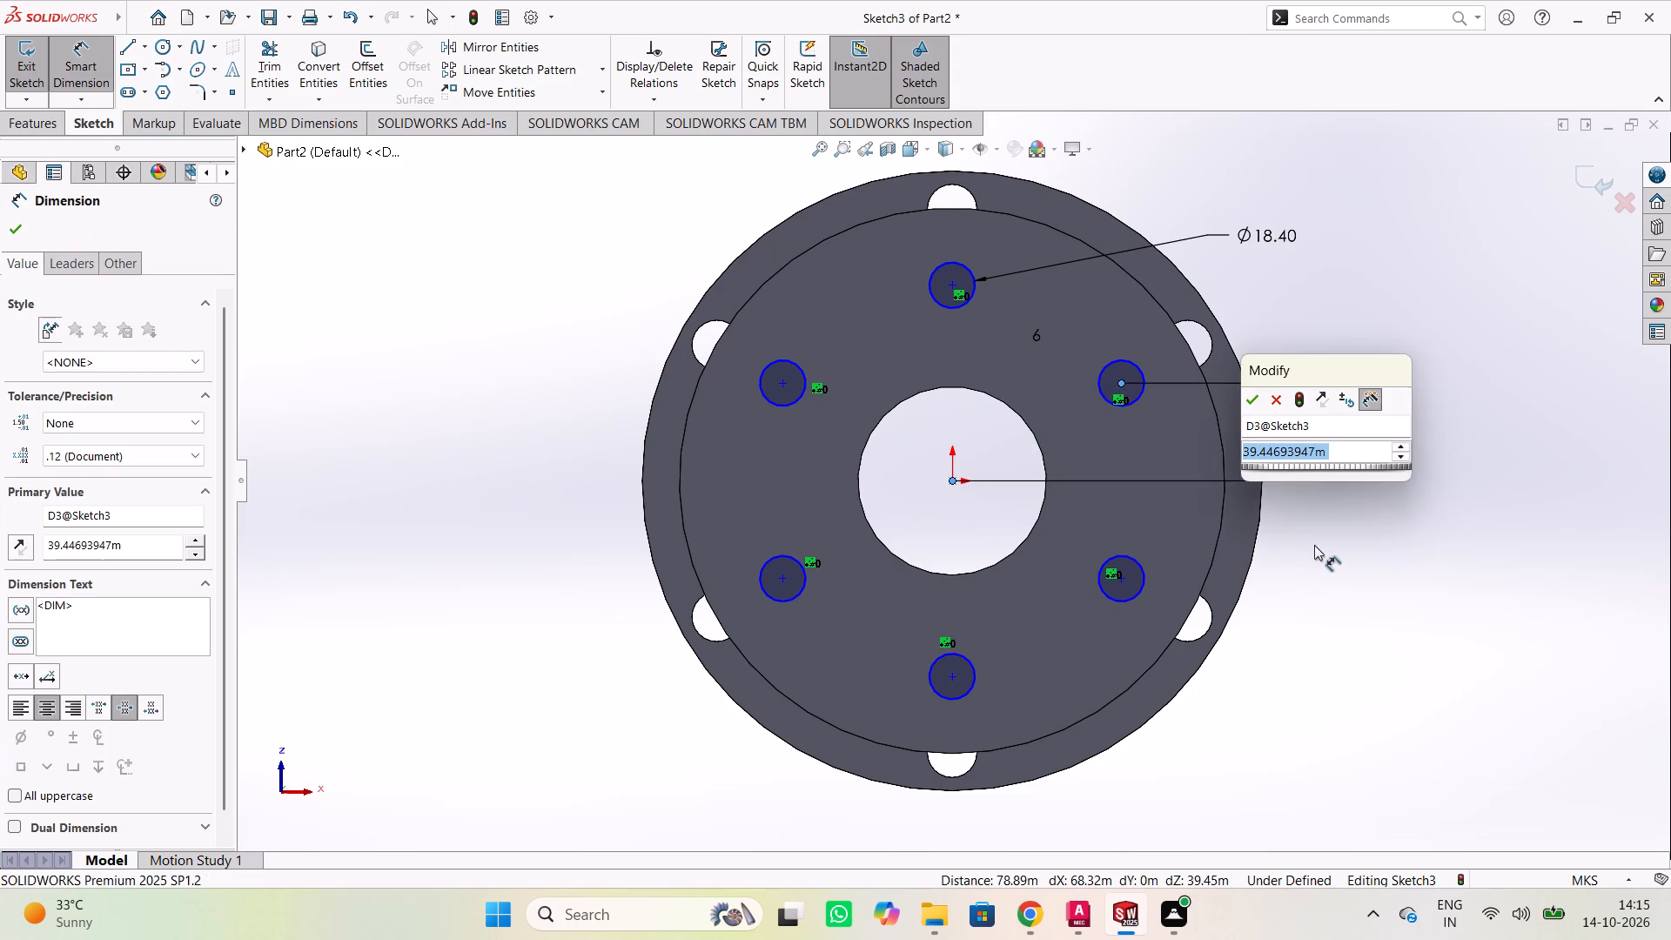
left_click(1252, 402)
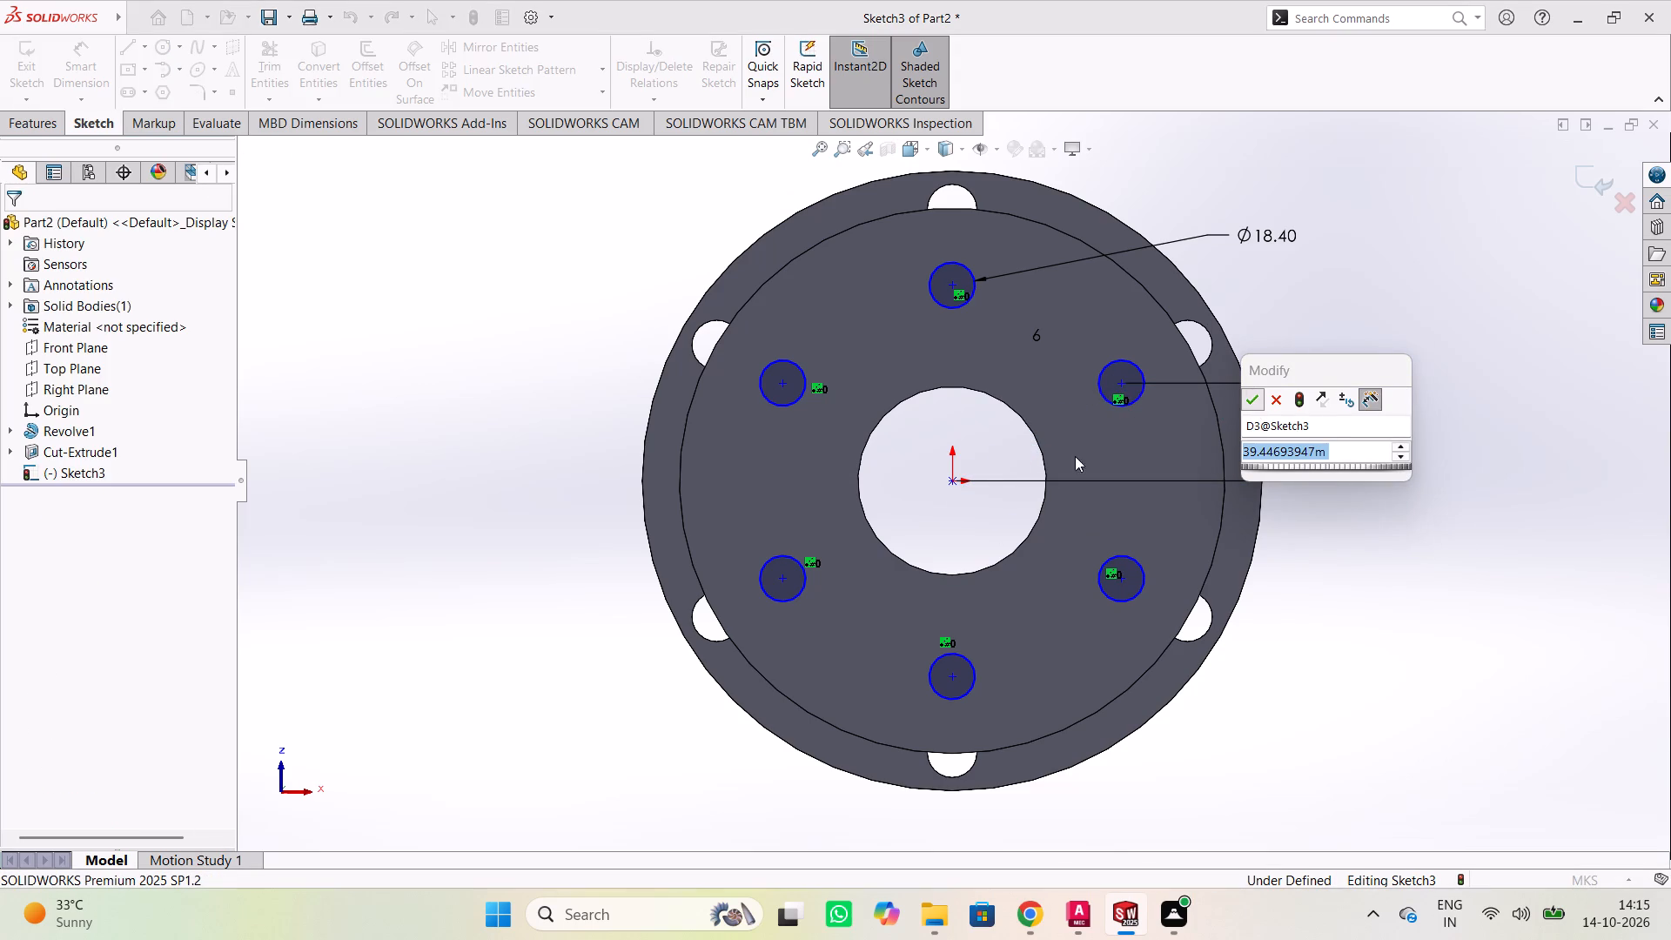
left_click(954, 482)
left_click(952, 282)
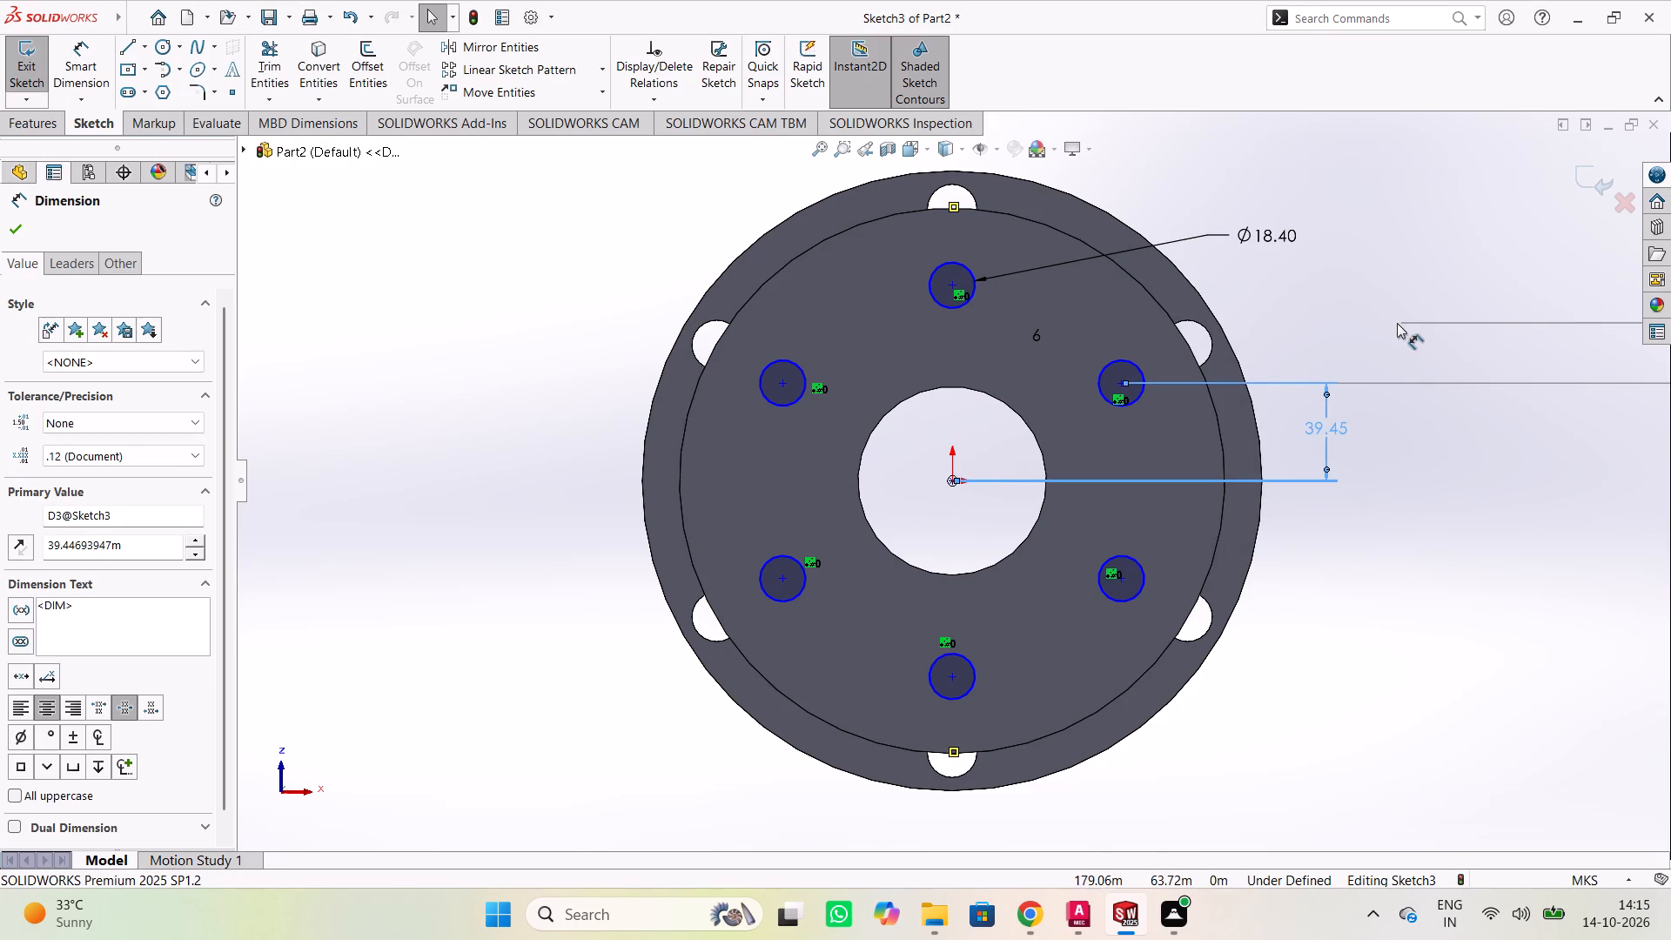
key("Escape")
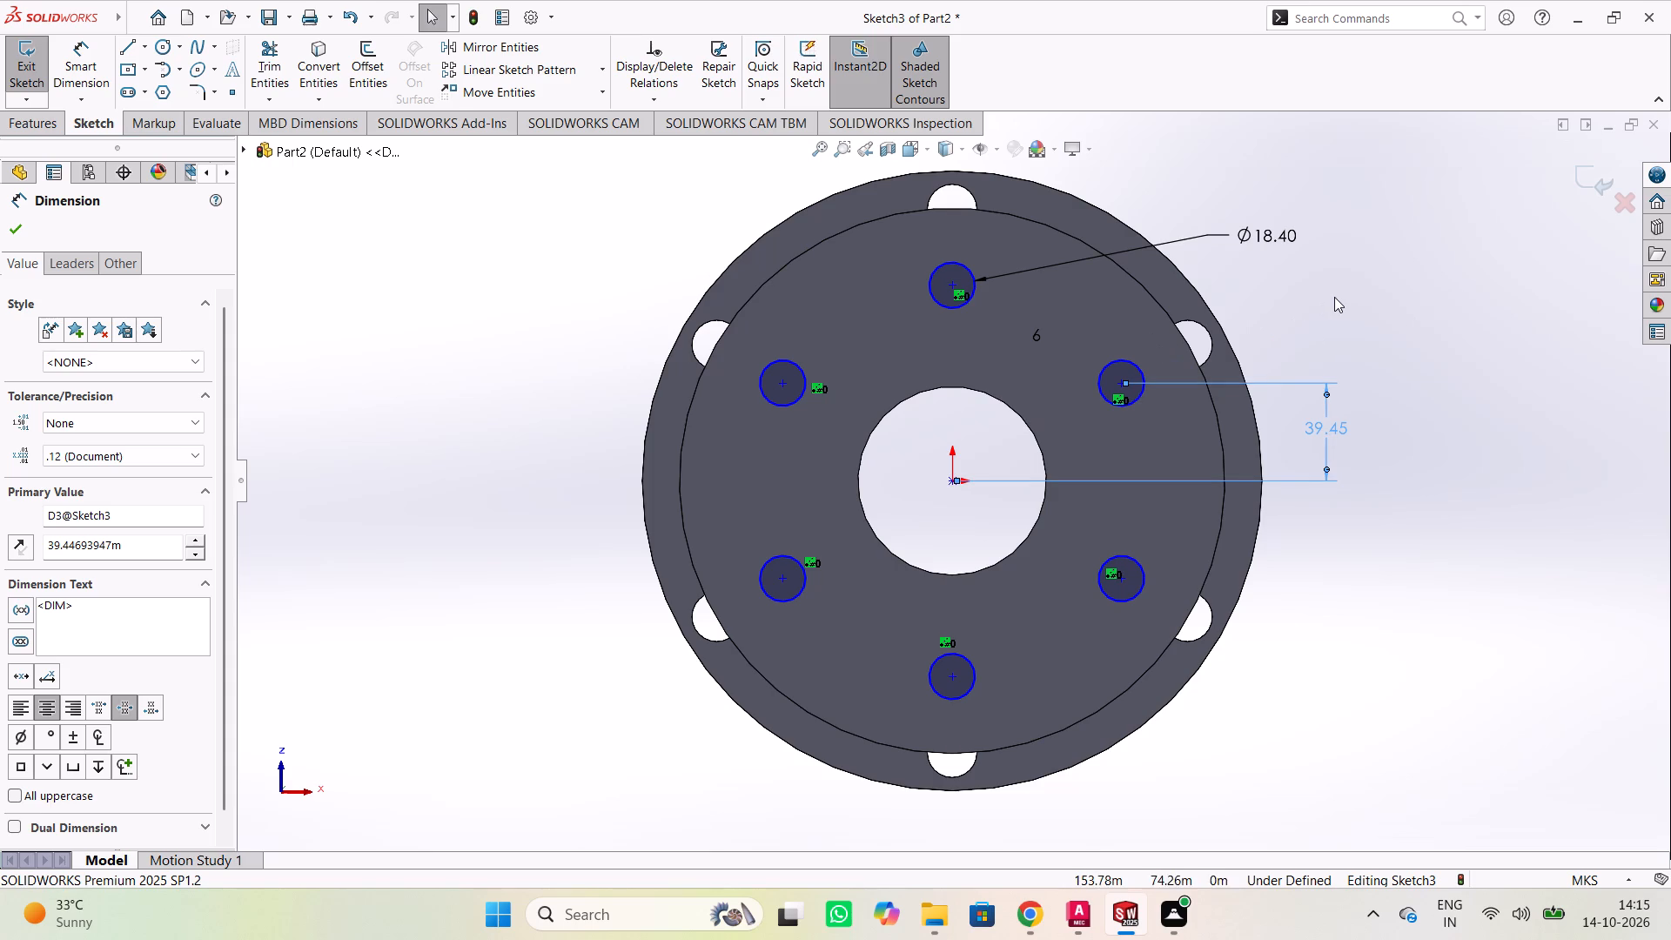
Dimension the vertical distance from the origin to the bottom small circle's center, keeping the value as drawn.
right_click(1334, 299)
left_click(1503, 276)
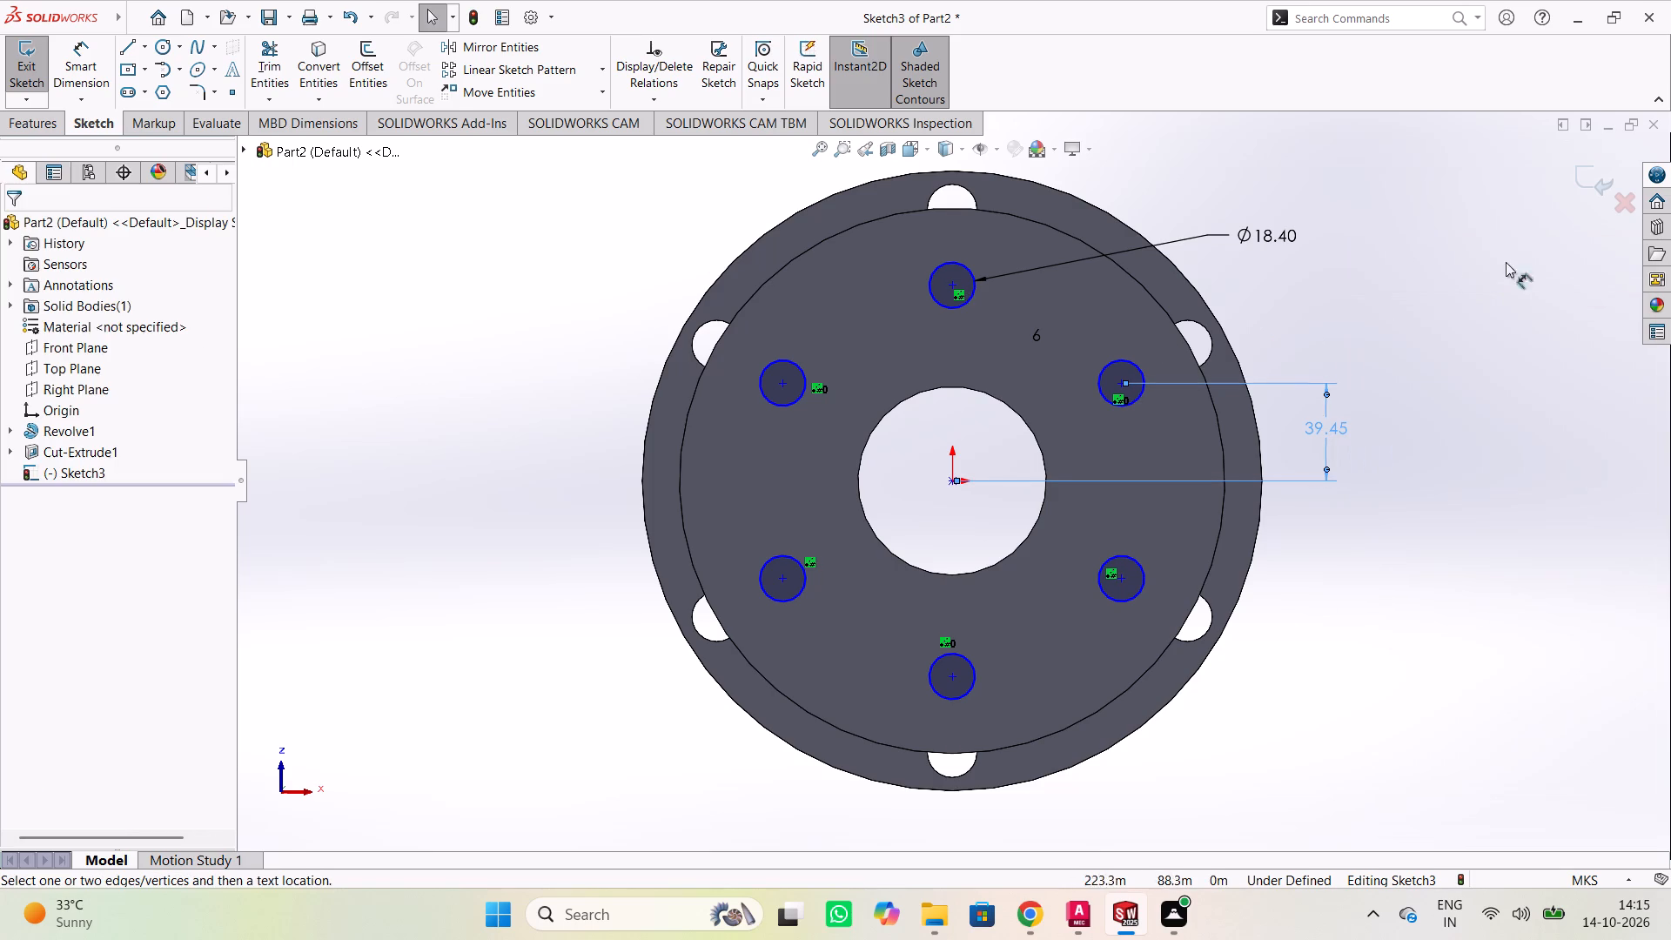
left_click_drag(953, 480, 950, 504)
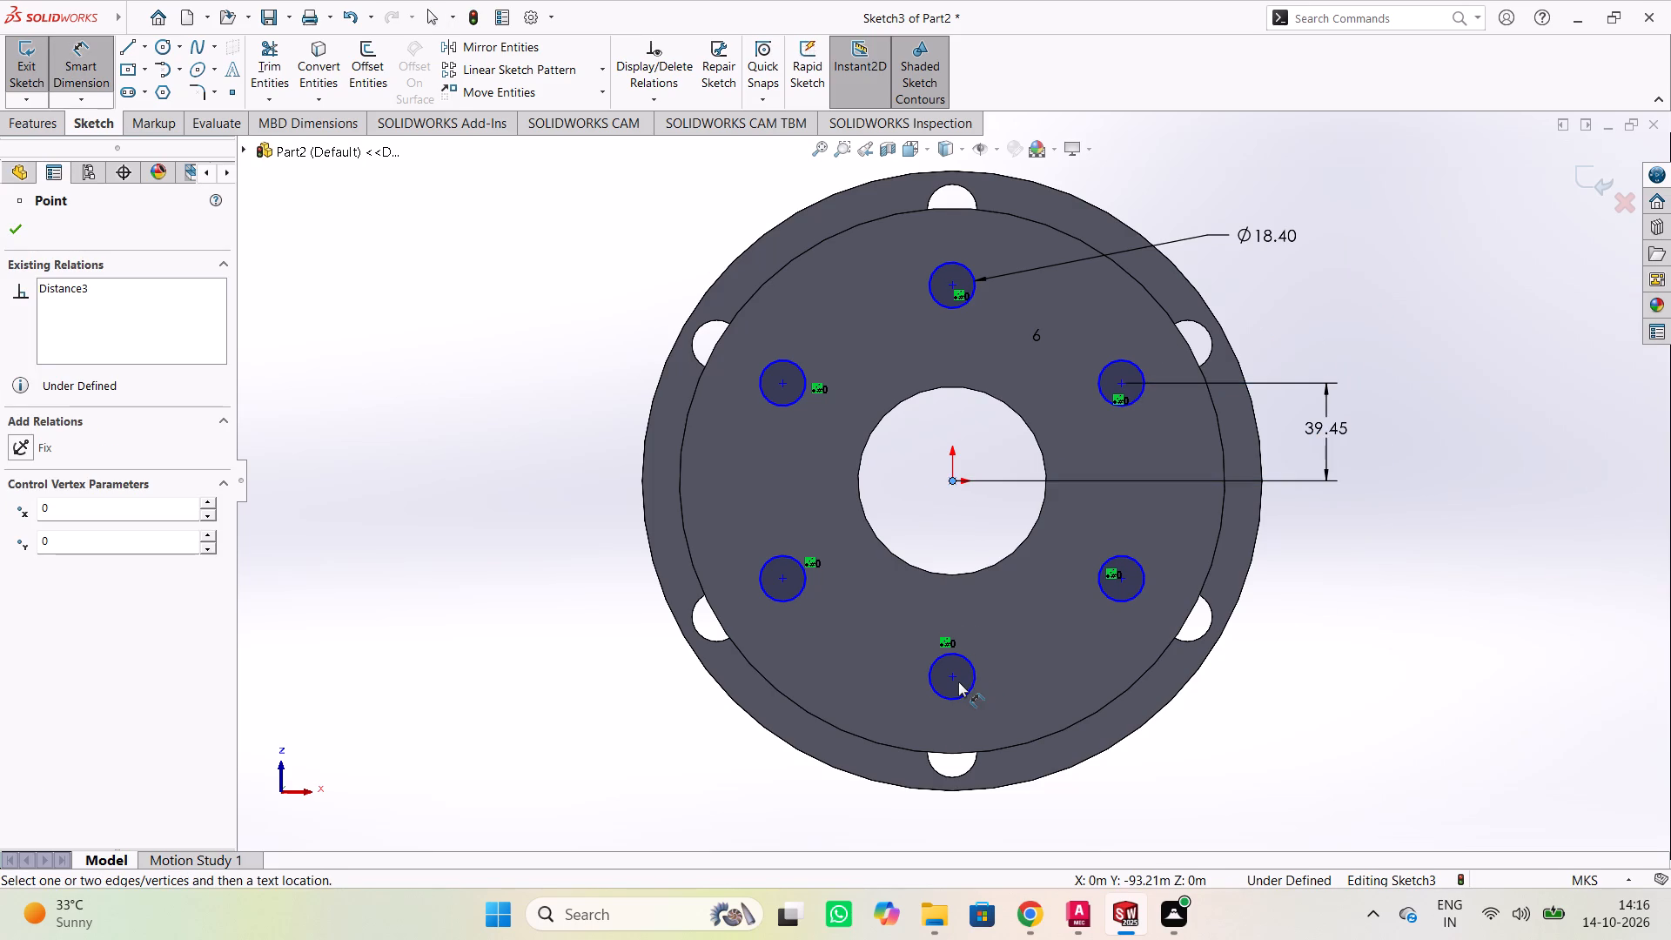
left_click(955, 678)
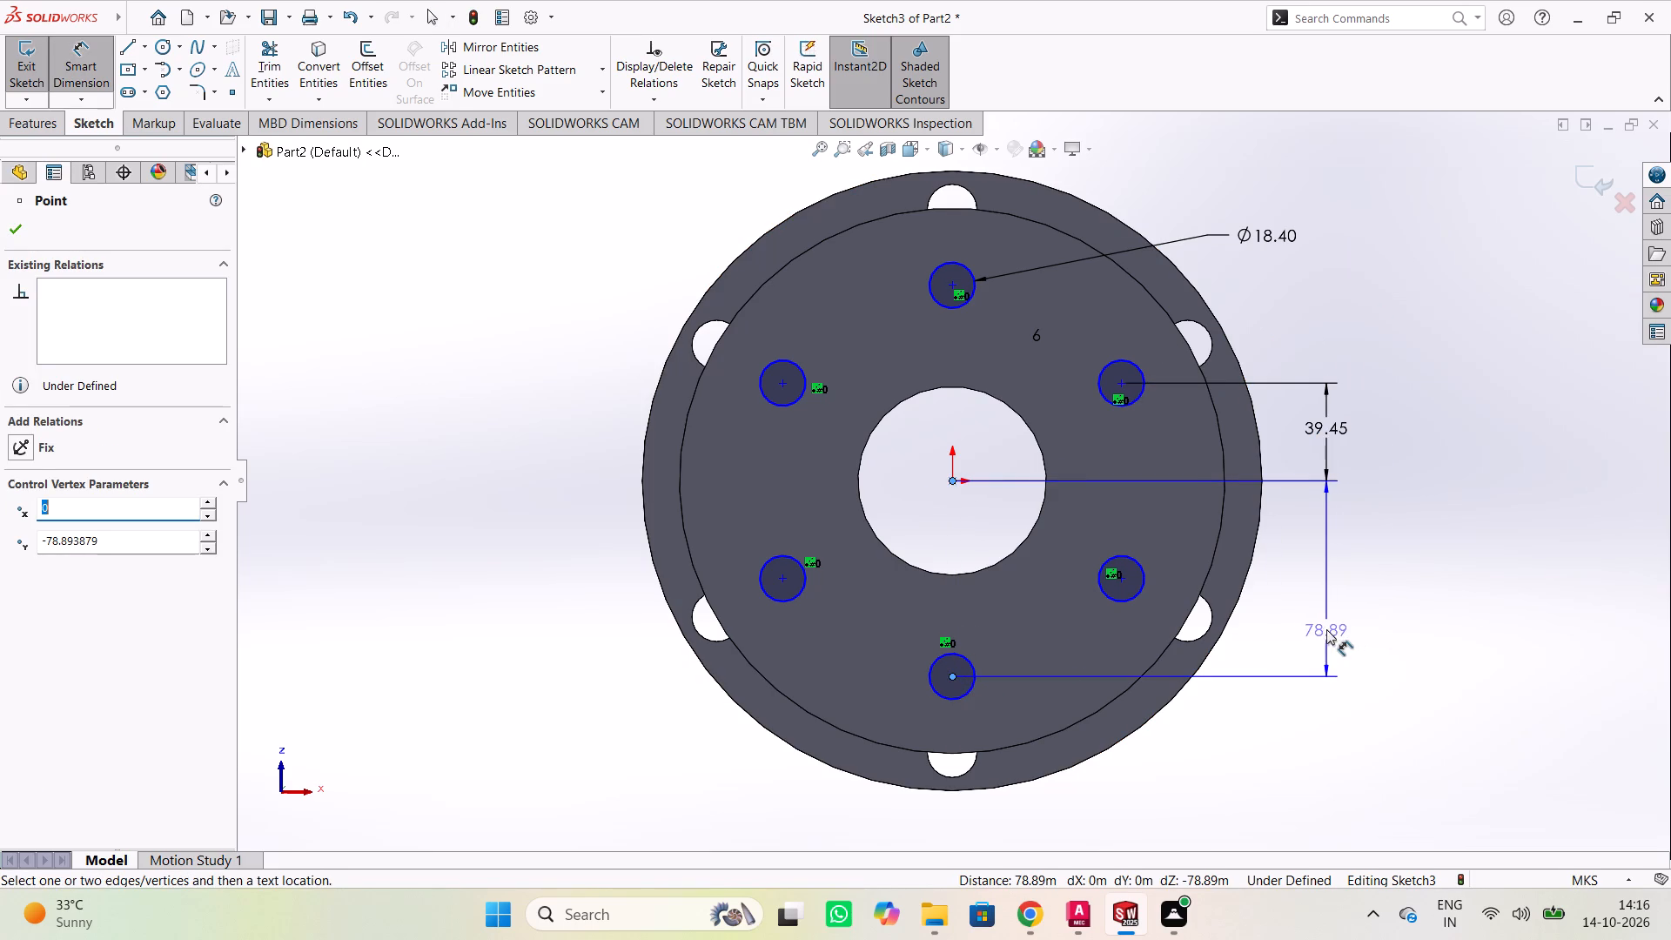
left_click(1332, 573)
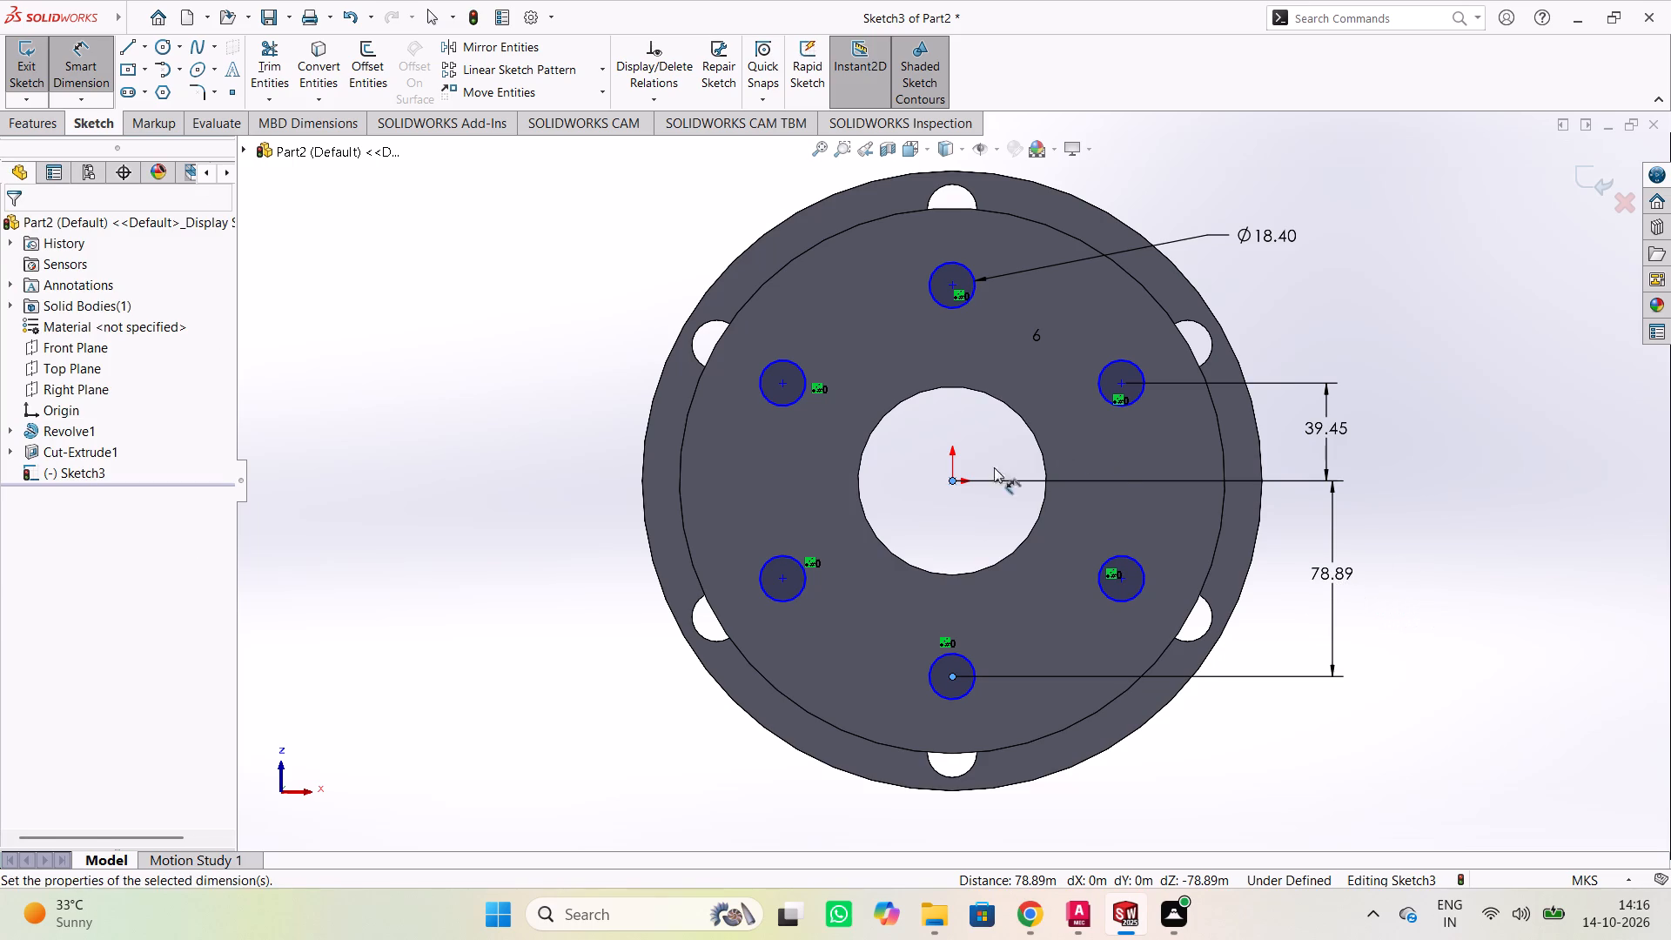
left_click(1258, 547)
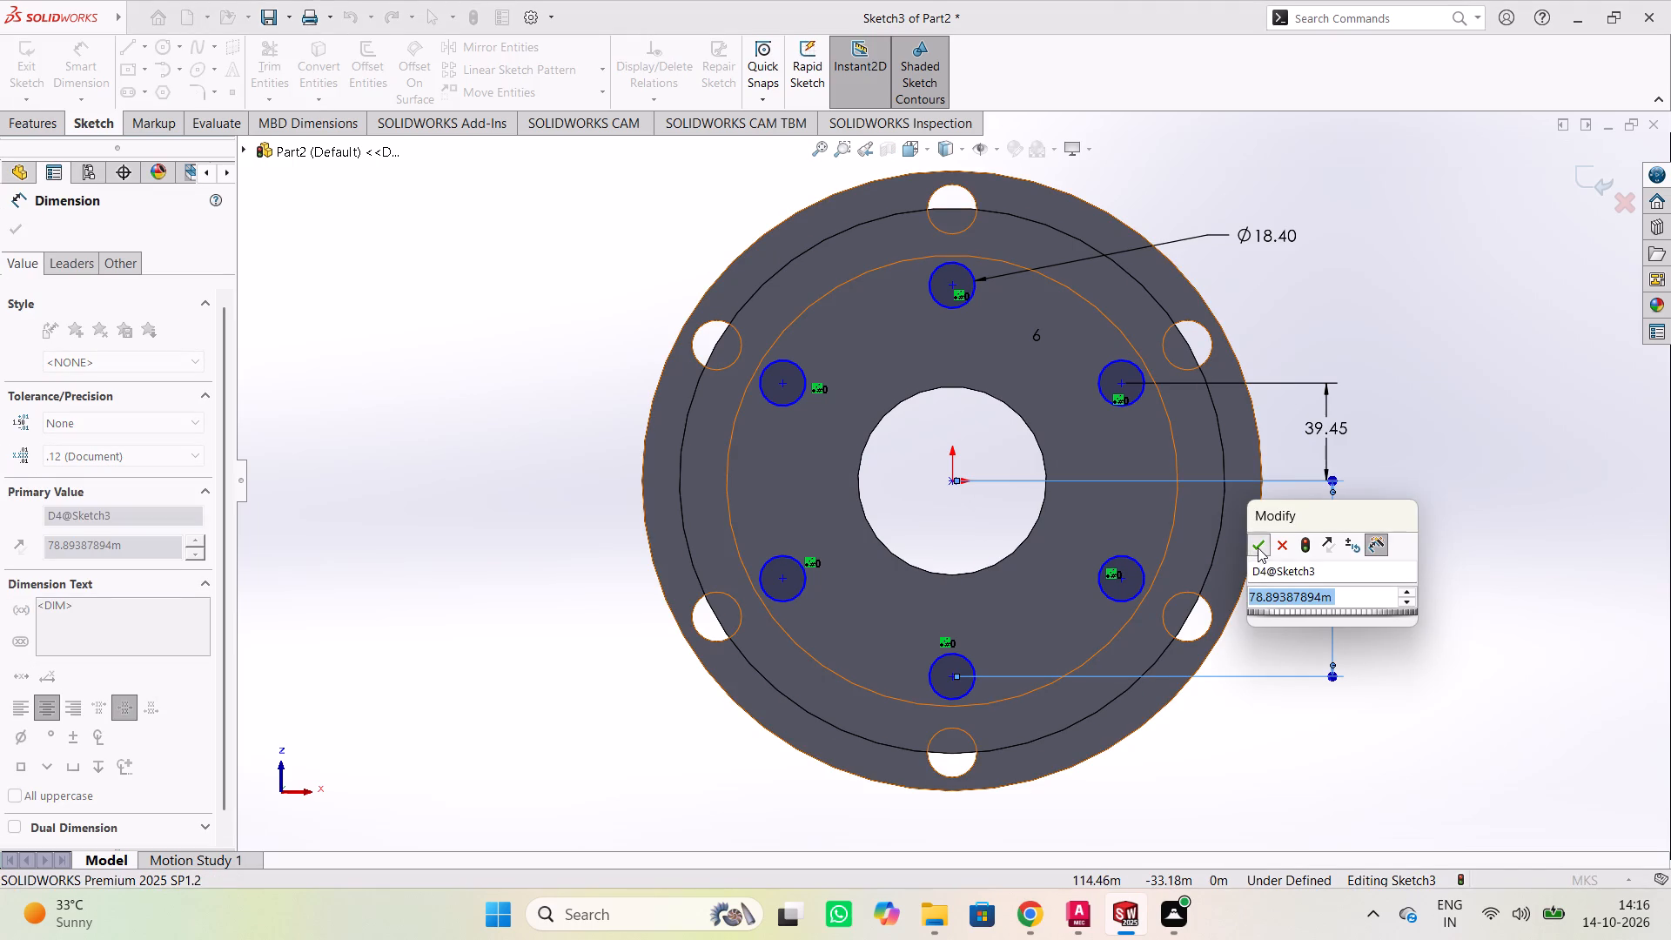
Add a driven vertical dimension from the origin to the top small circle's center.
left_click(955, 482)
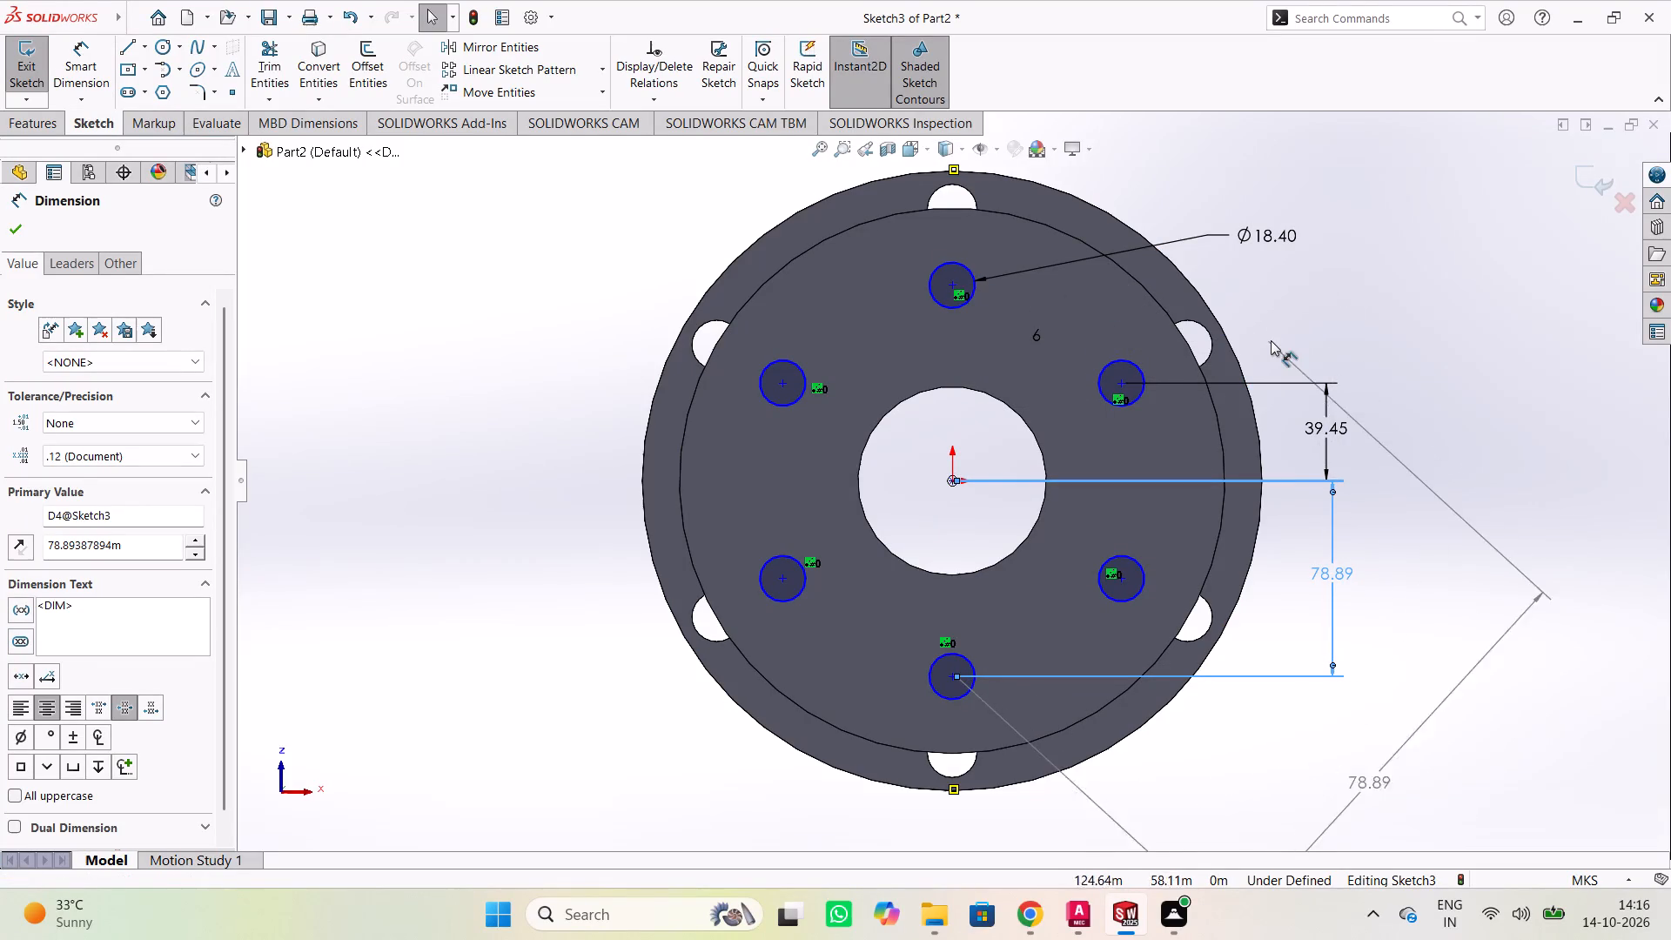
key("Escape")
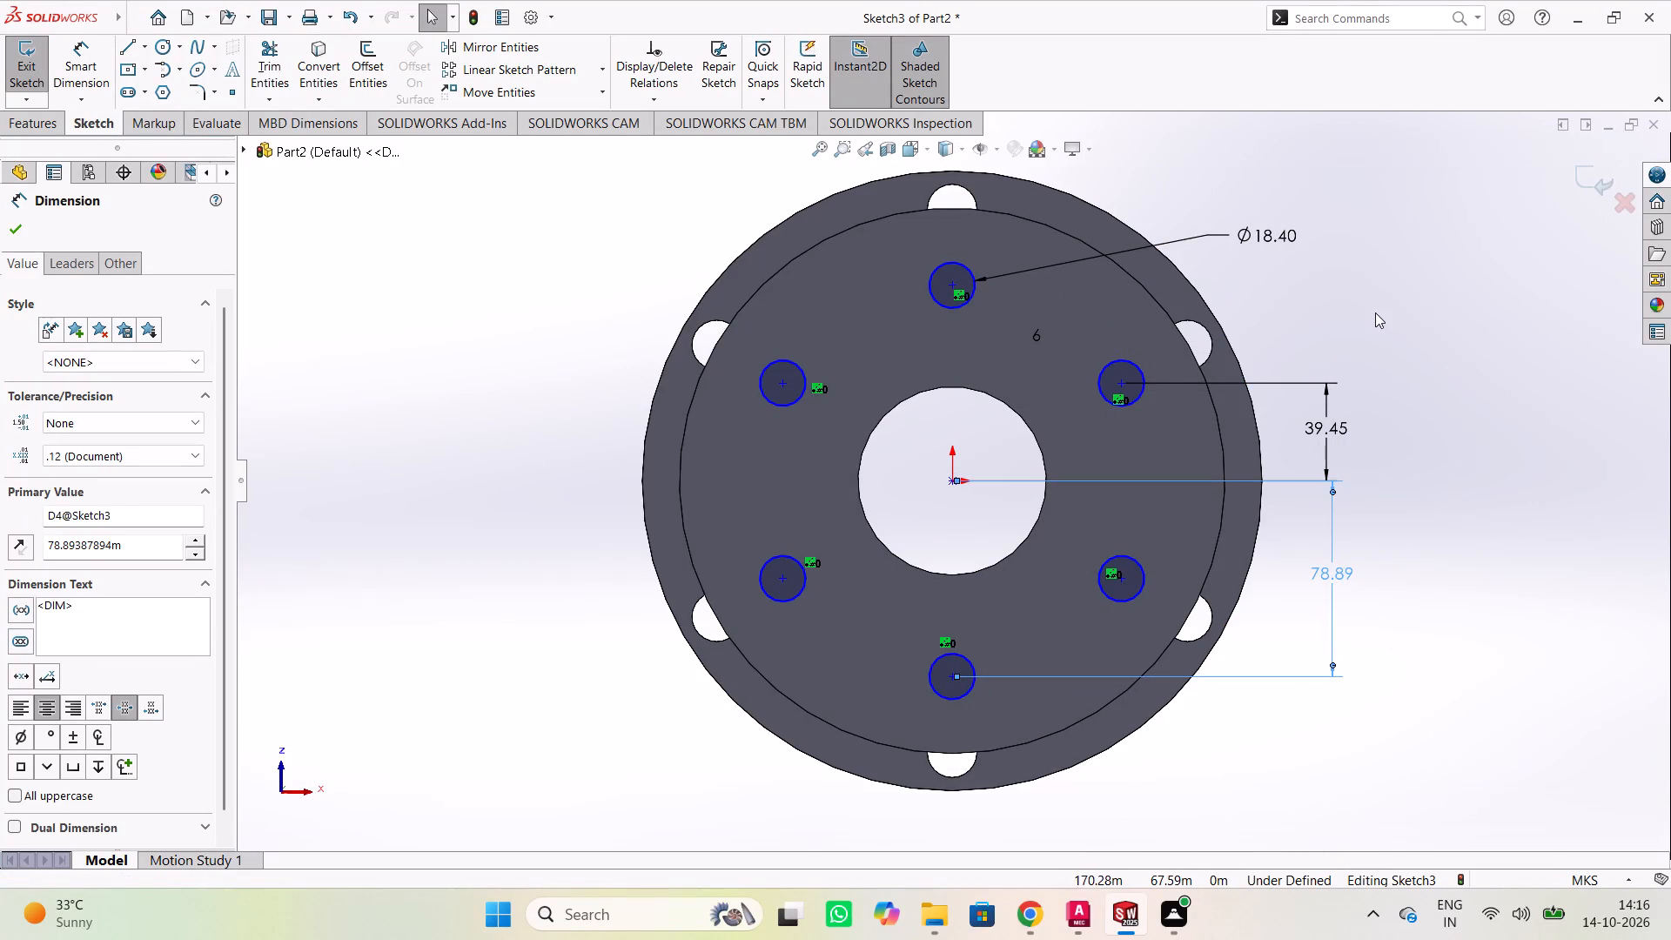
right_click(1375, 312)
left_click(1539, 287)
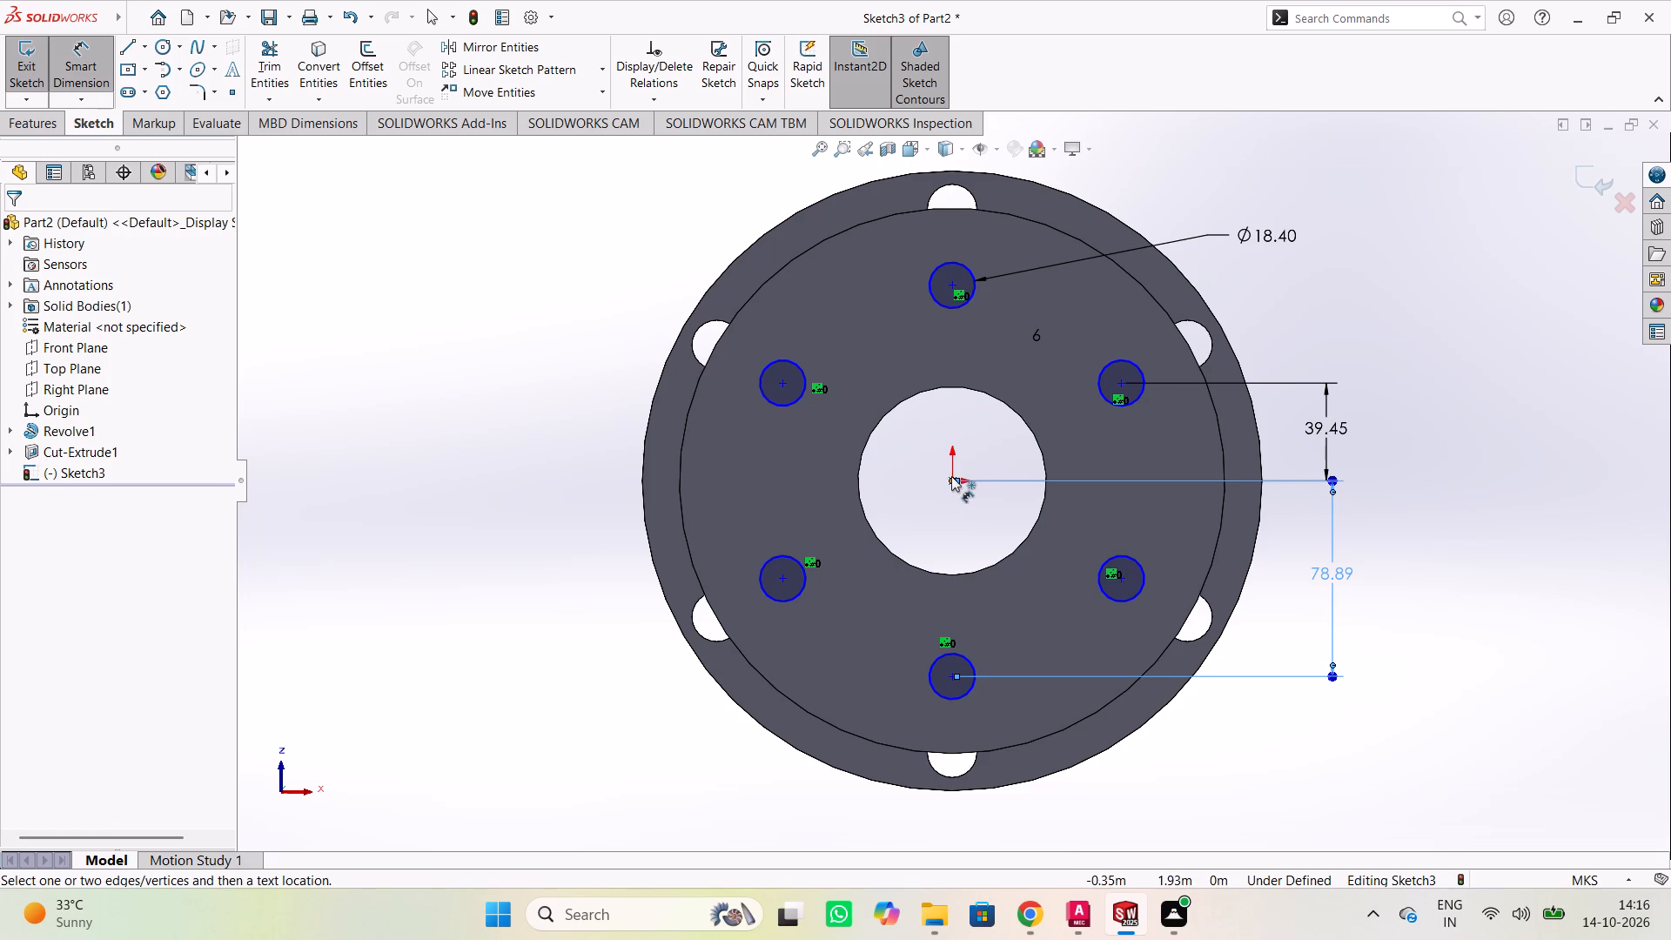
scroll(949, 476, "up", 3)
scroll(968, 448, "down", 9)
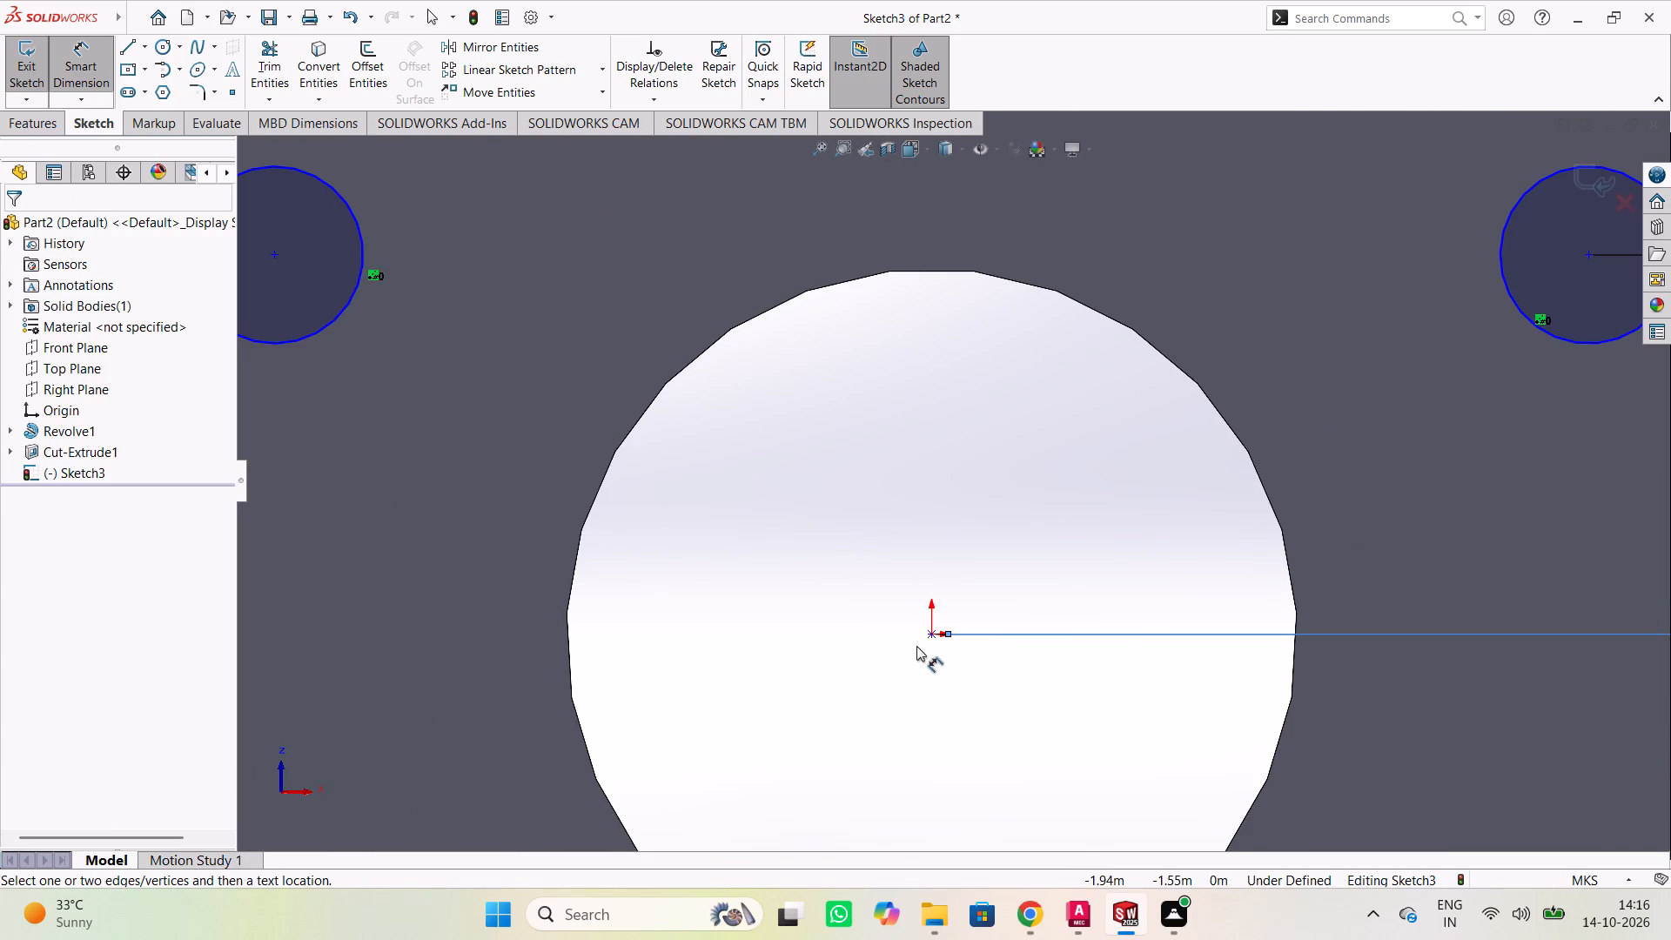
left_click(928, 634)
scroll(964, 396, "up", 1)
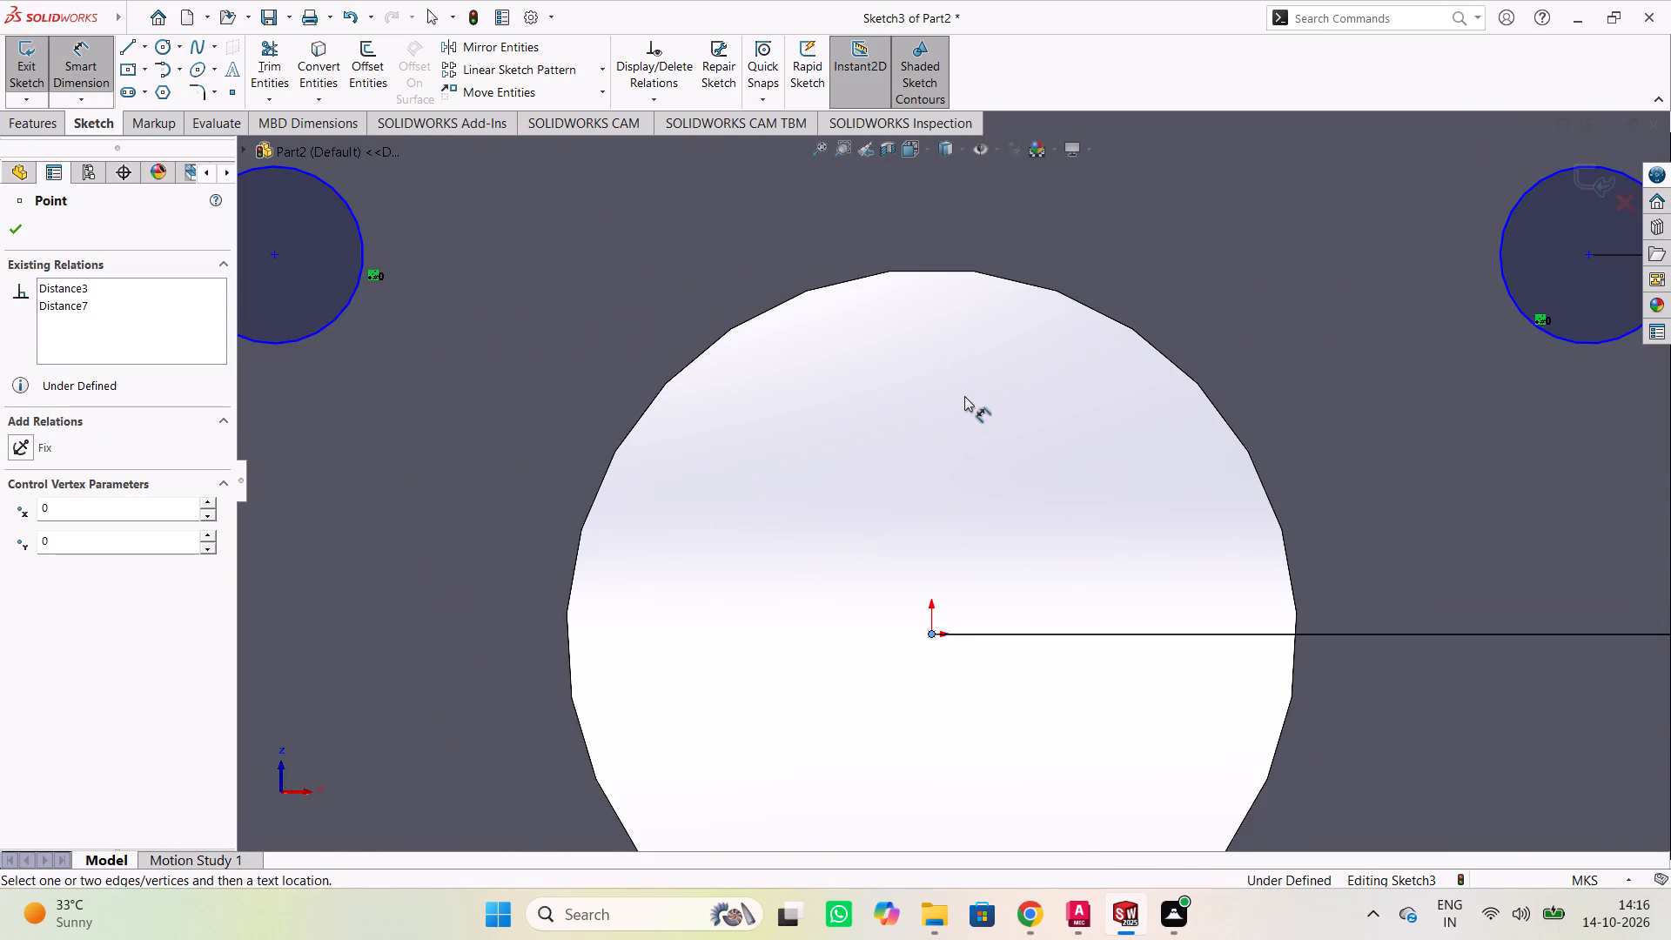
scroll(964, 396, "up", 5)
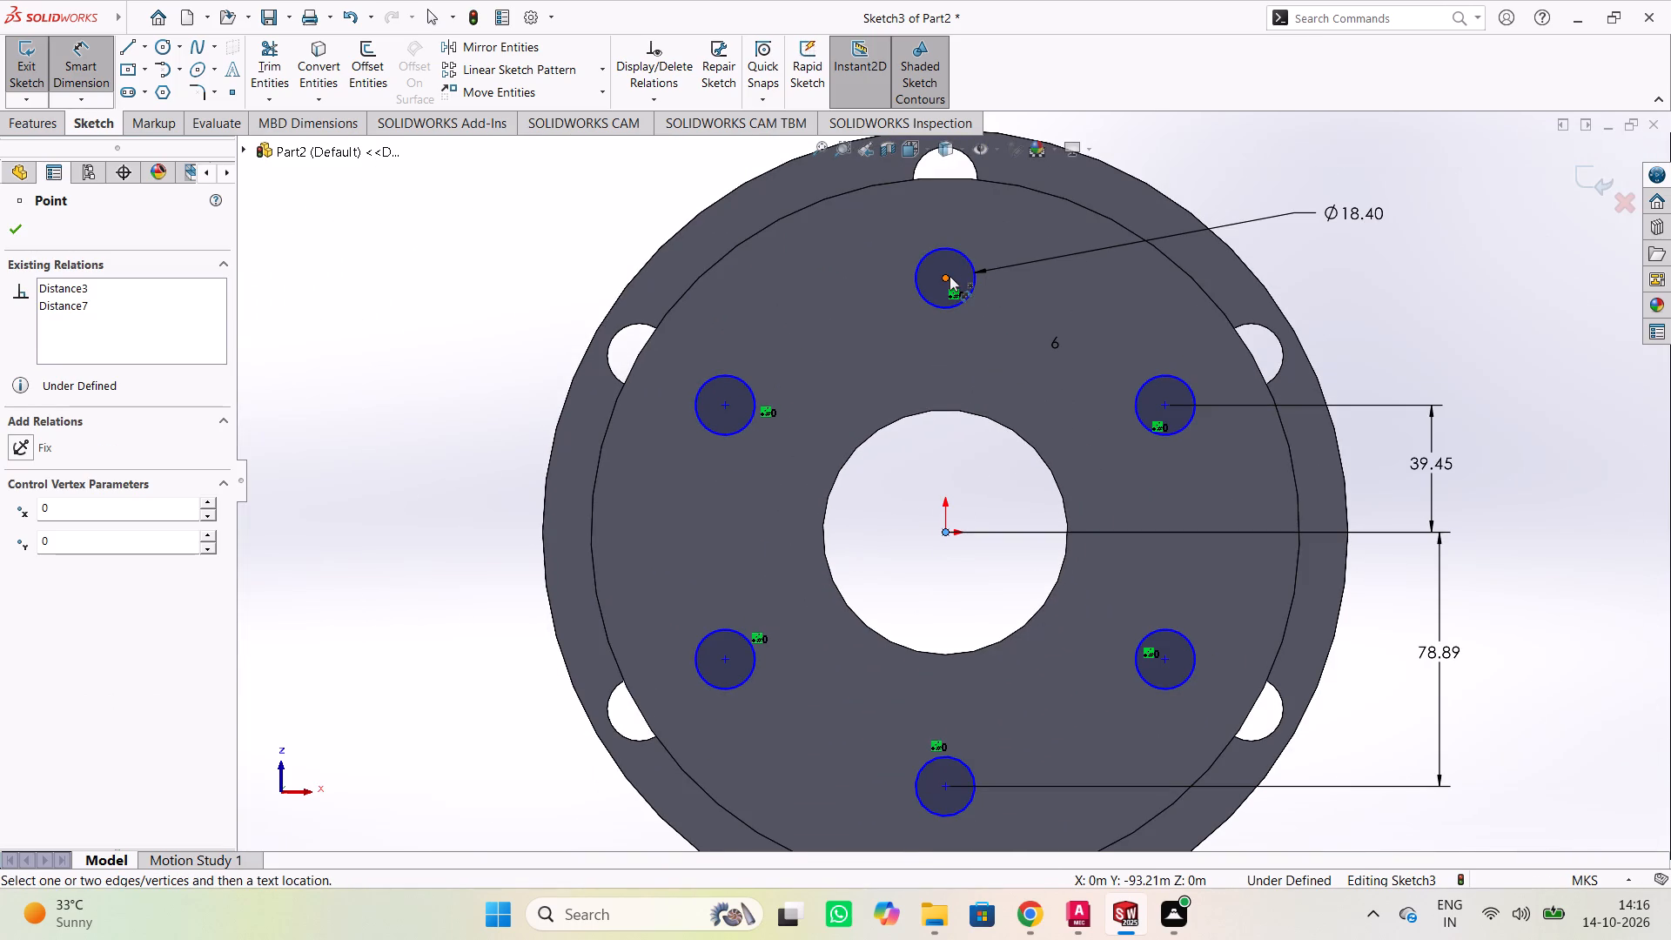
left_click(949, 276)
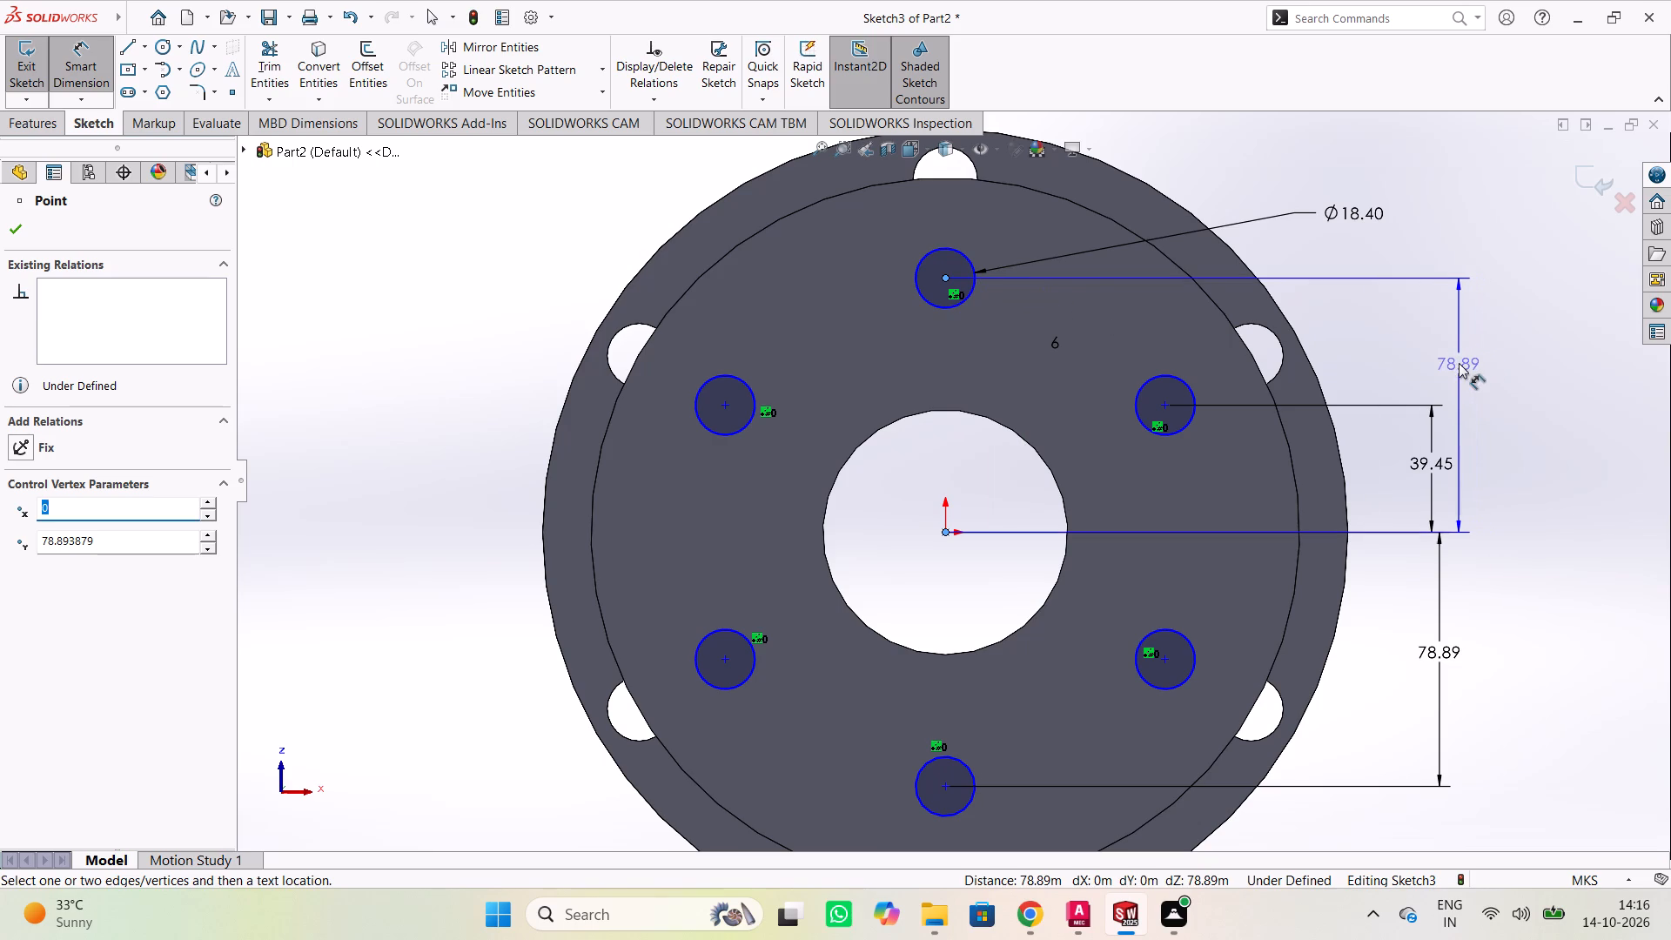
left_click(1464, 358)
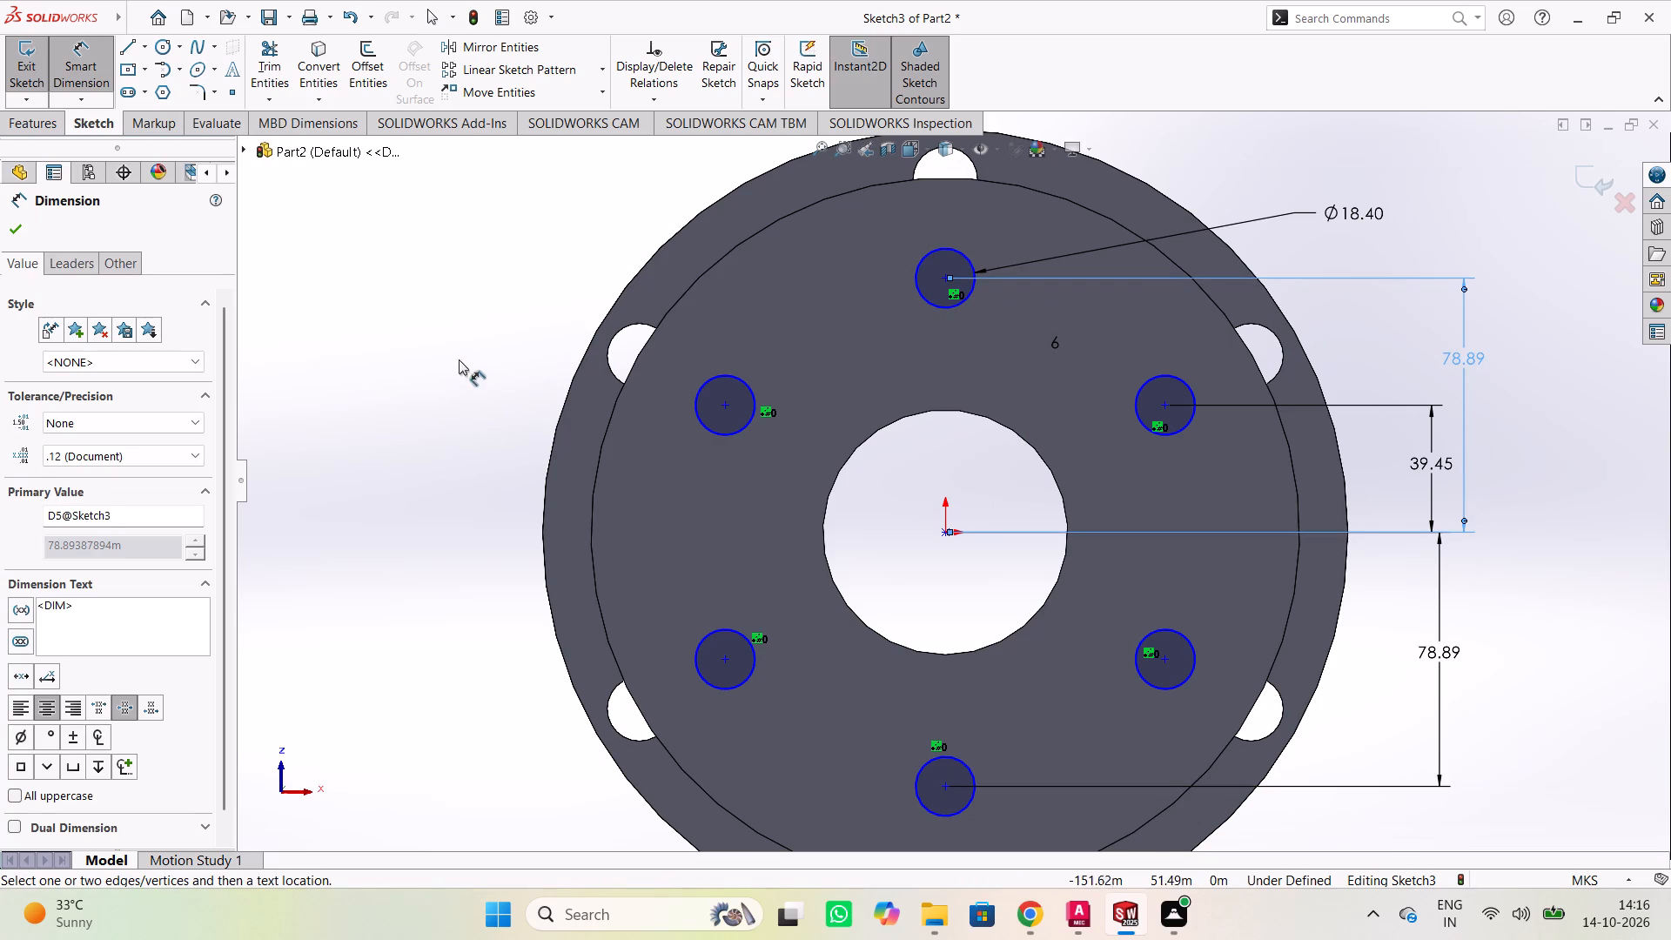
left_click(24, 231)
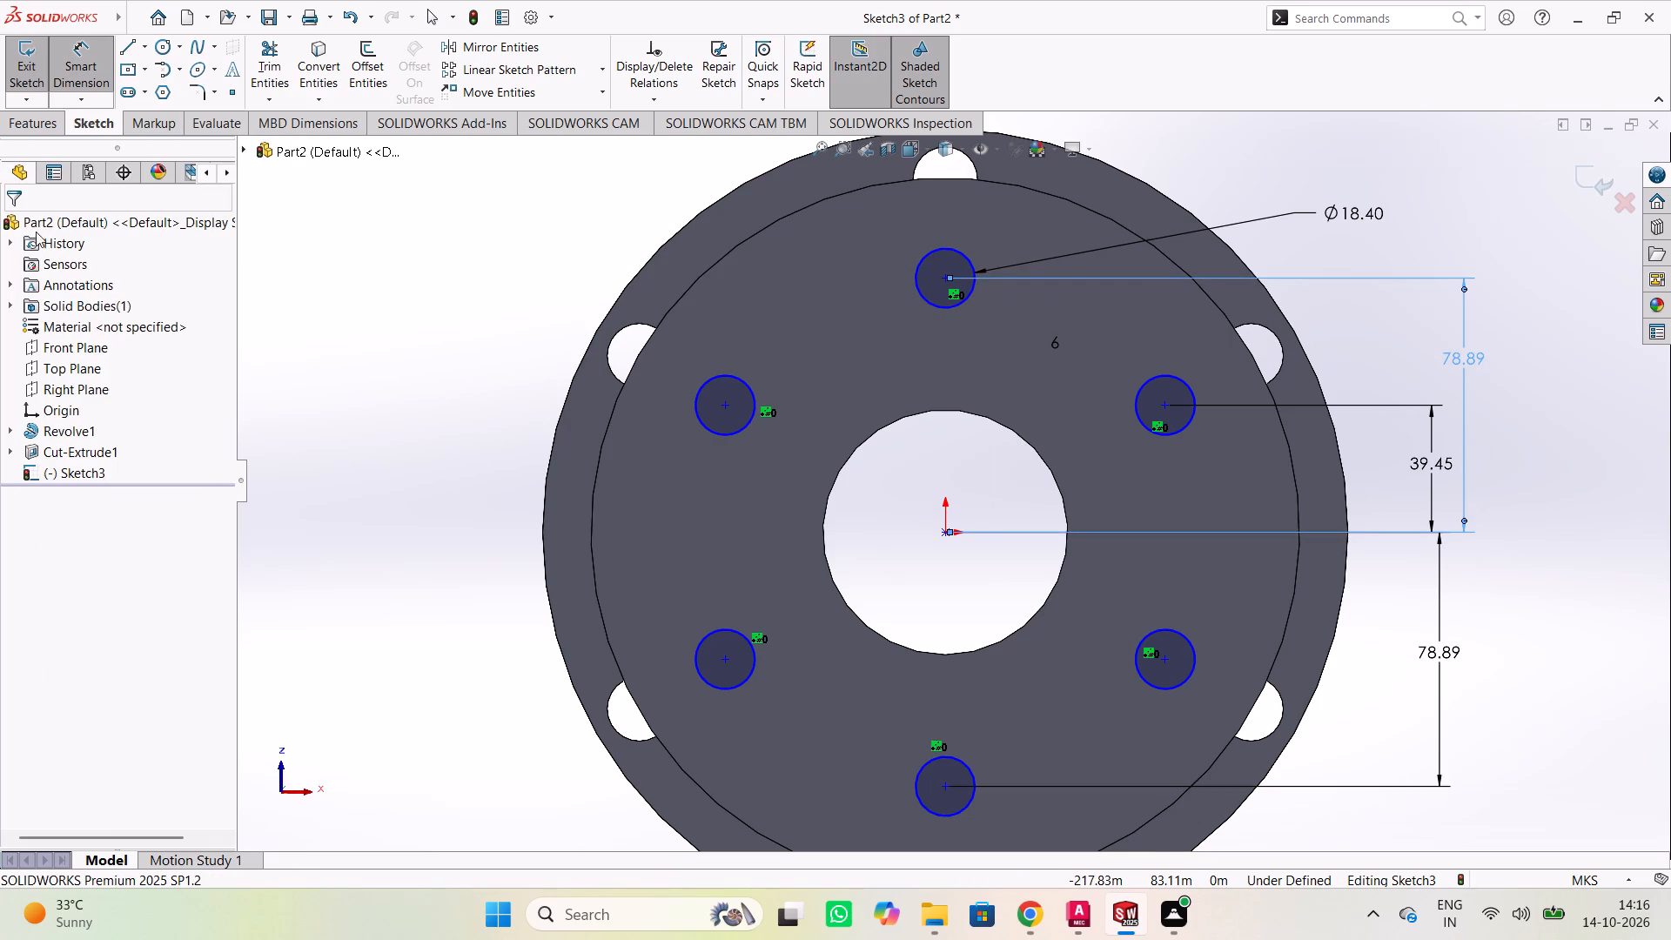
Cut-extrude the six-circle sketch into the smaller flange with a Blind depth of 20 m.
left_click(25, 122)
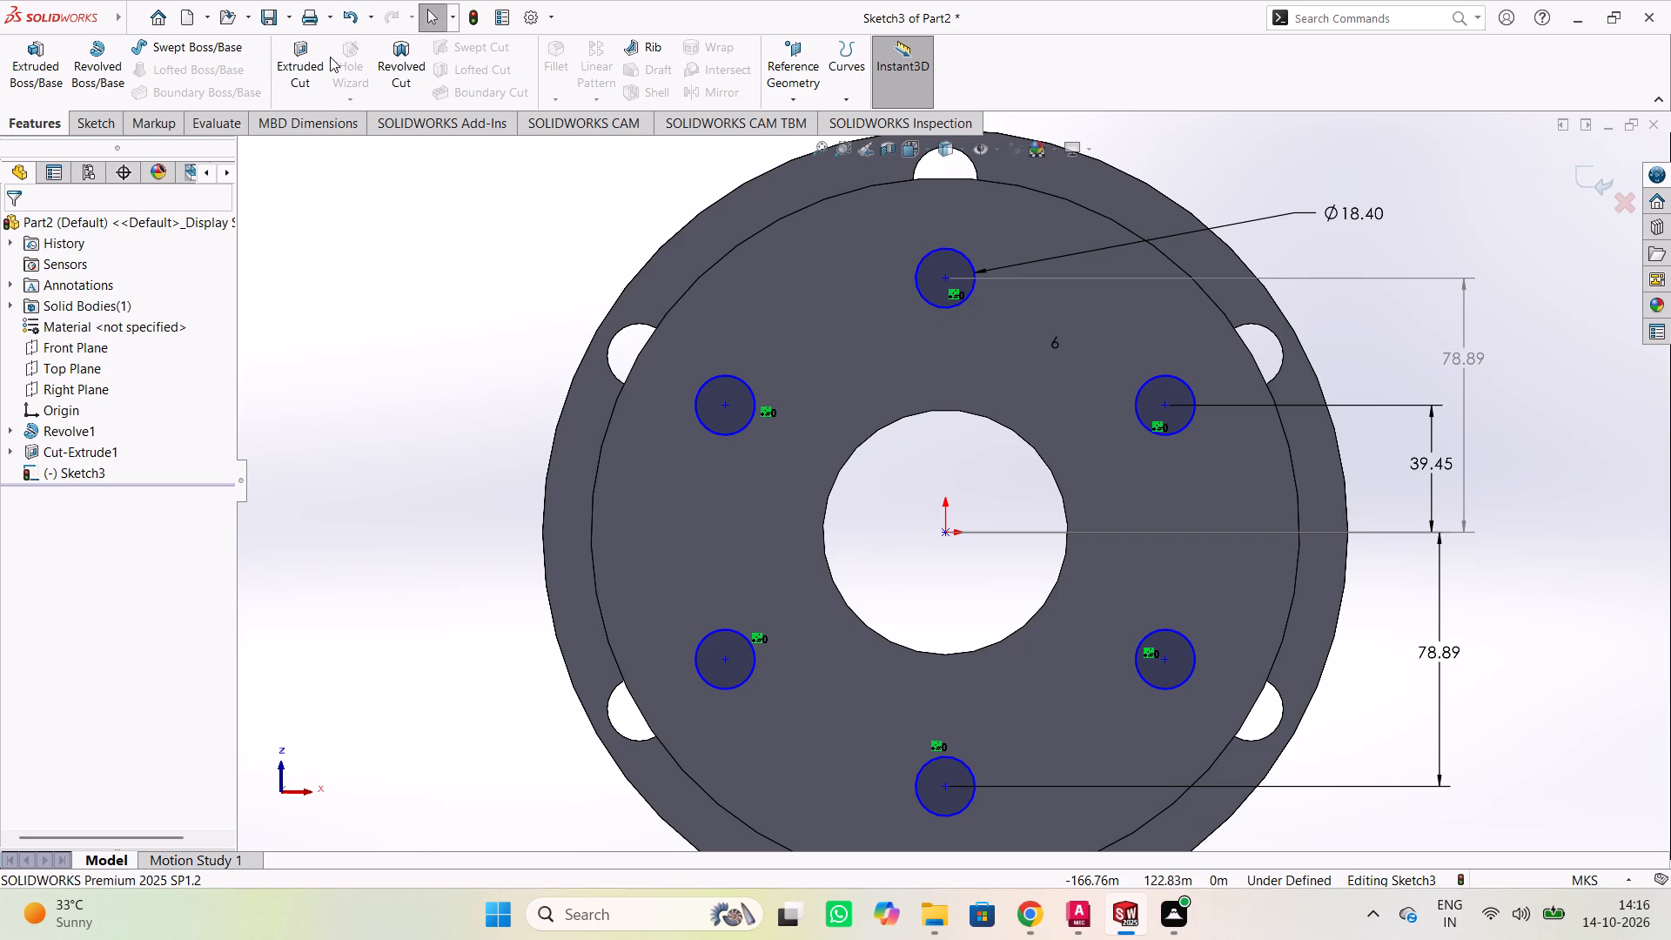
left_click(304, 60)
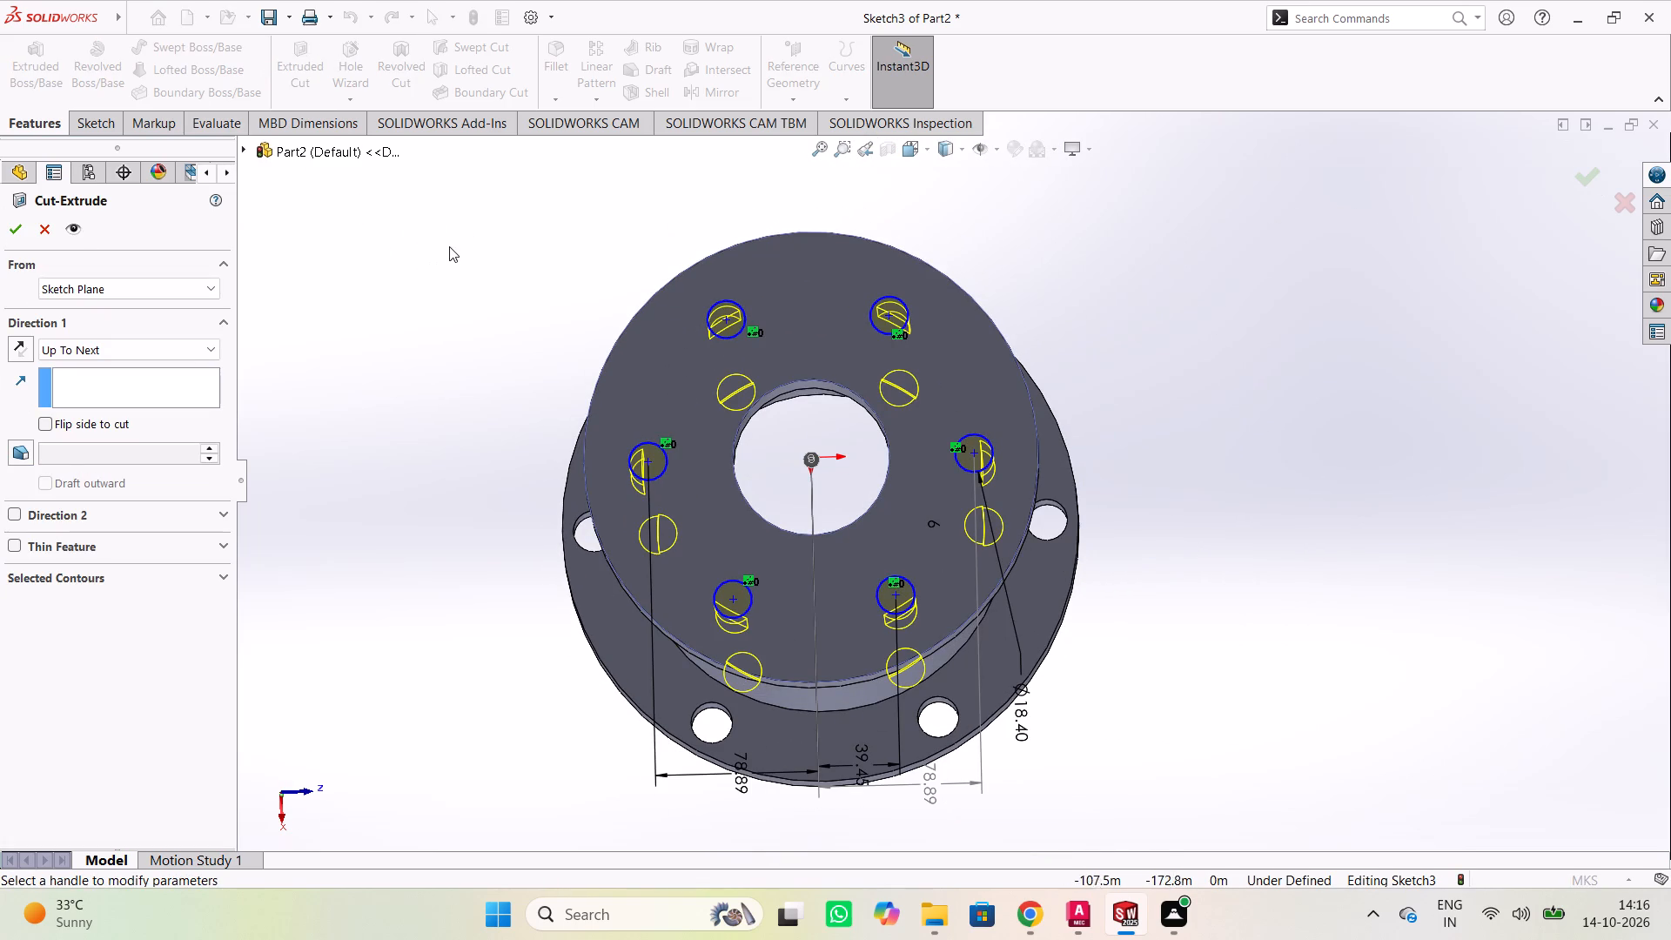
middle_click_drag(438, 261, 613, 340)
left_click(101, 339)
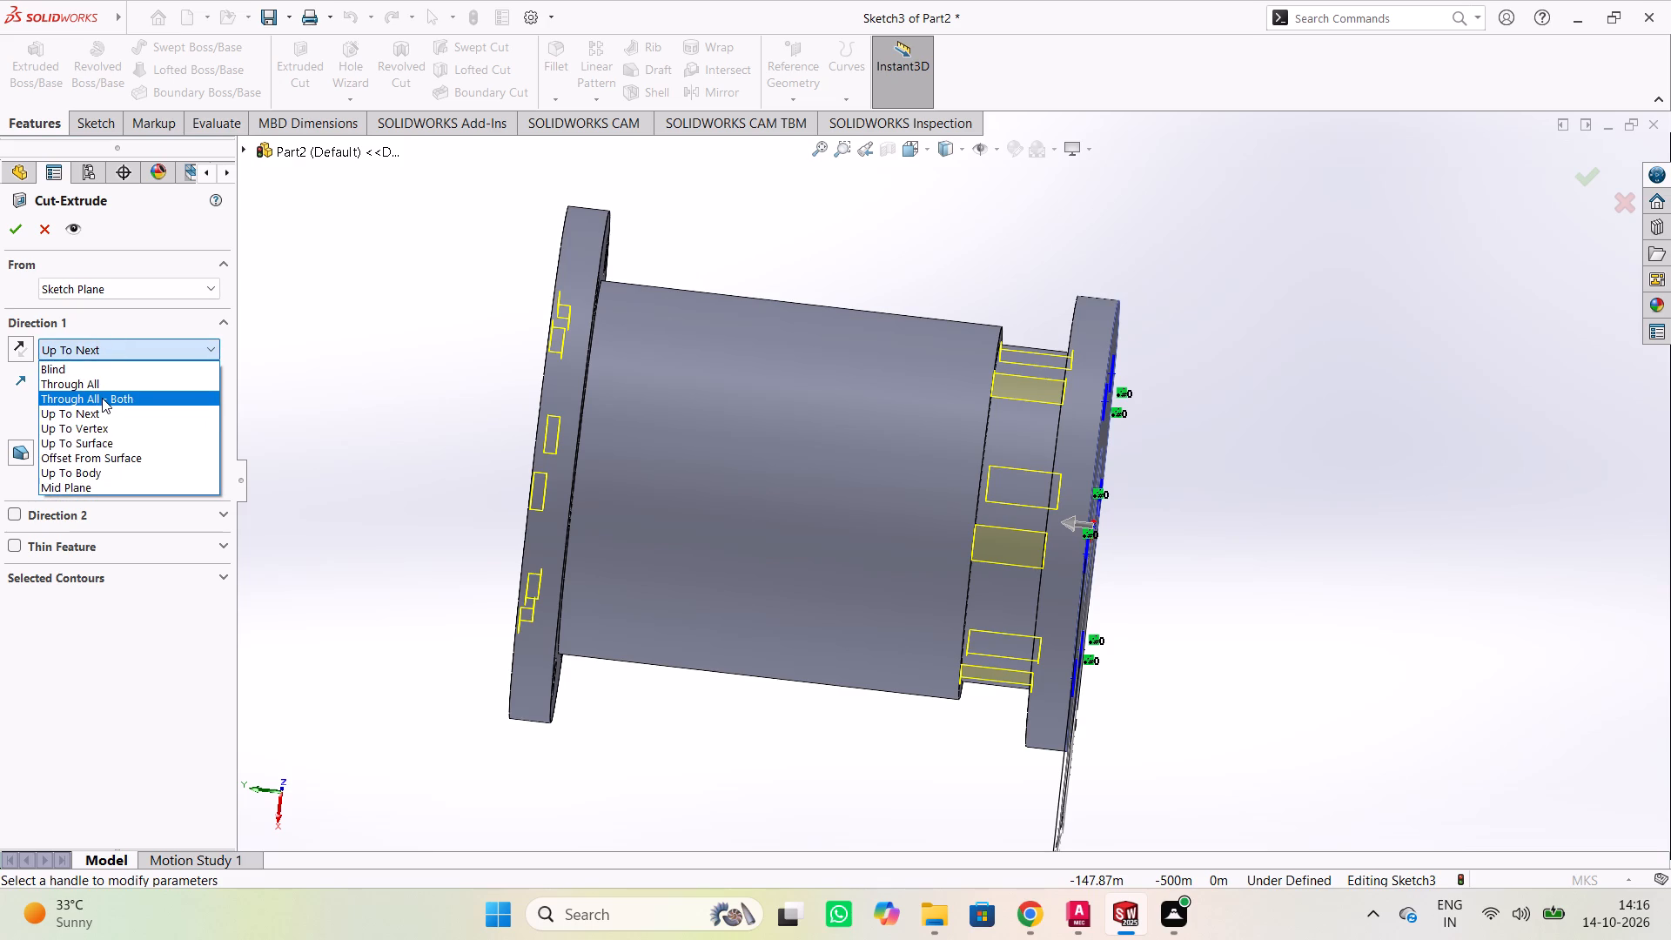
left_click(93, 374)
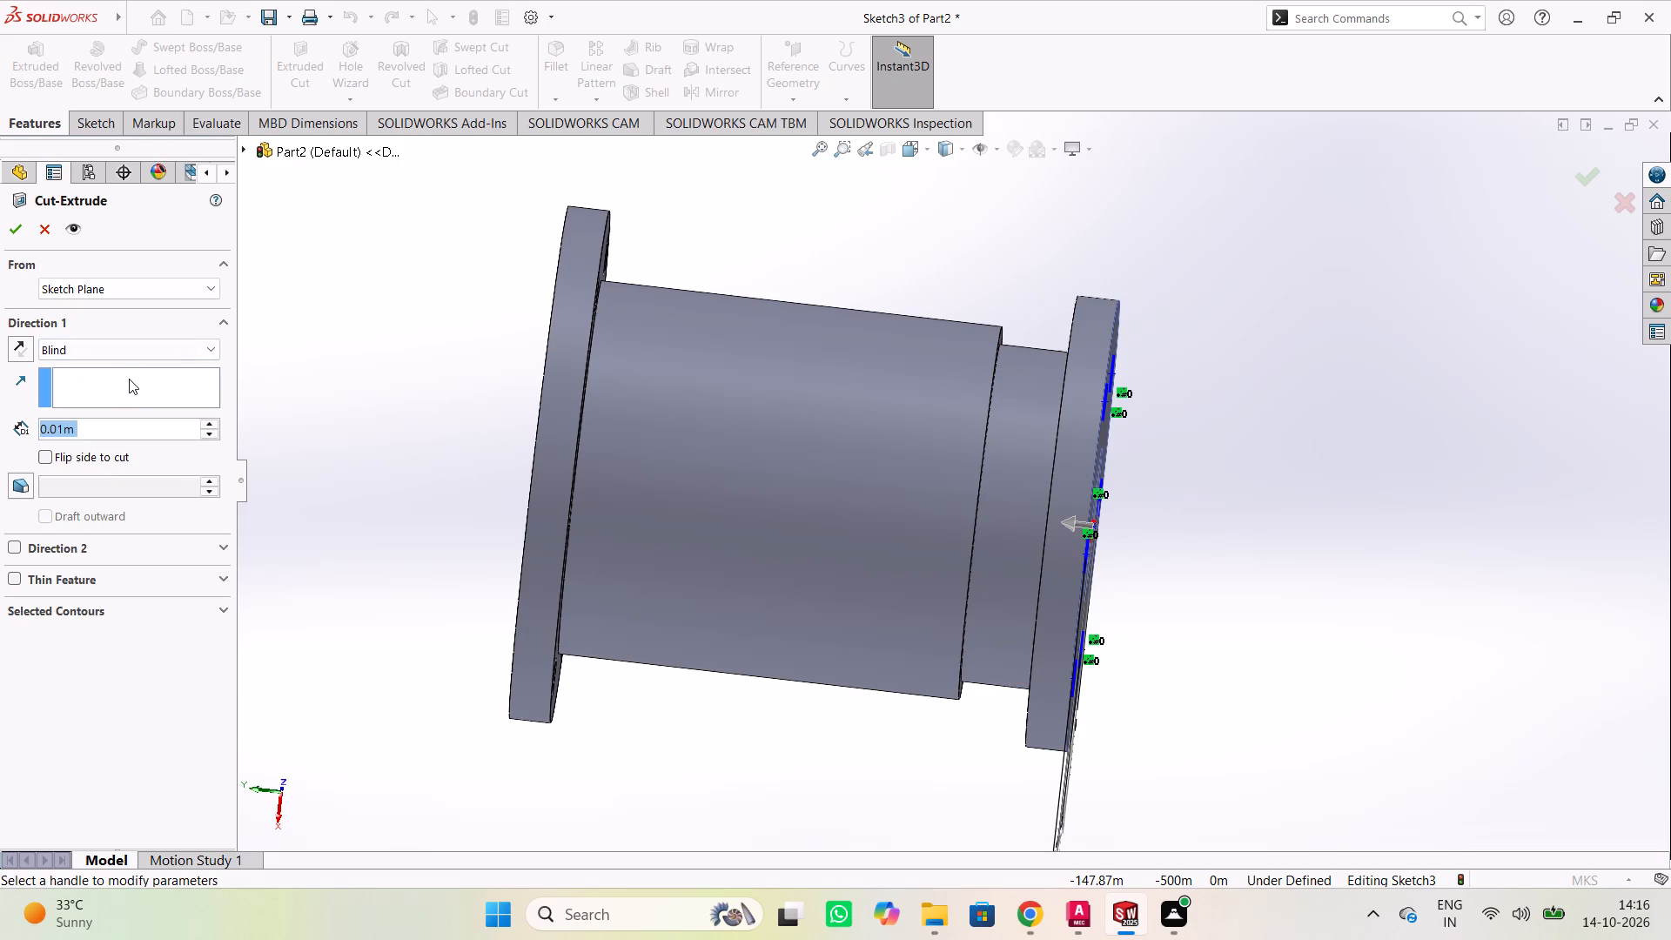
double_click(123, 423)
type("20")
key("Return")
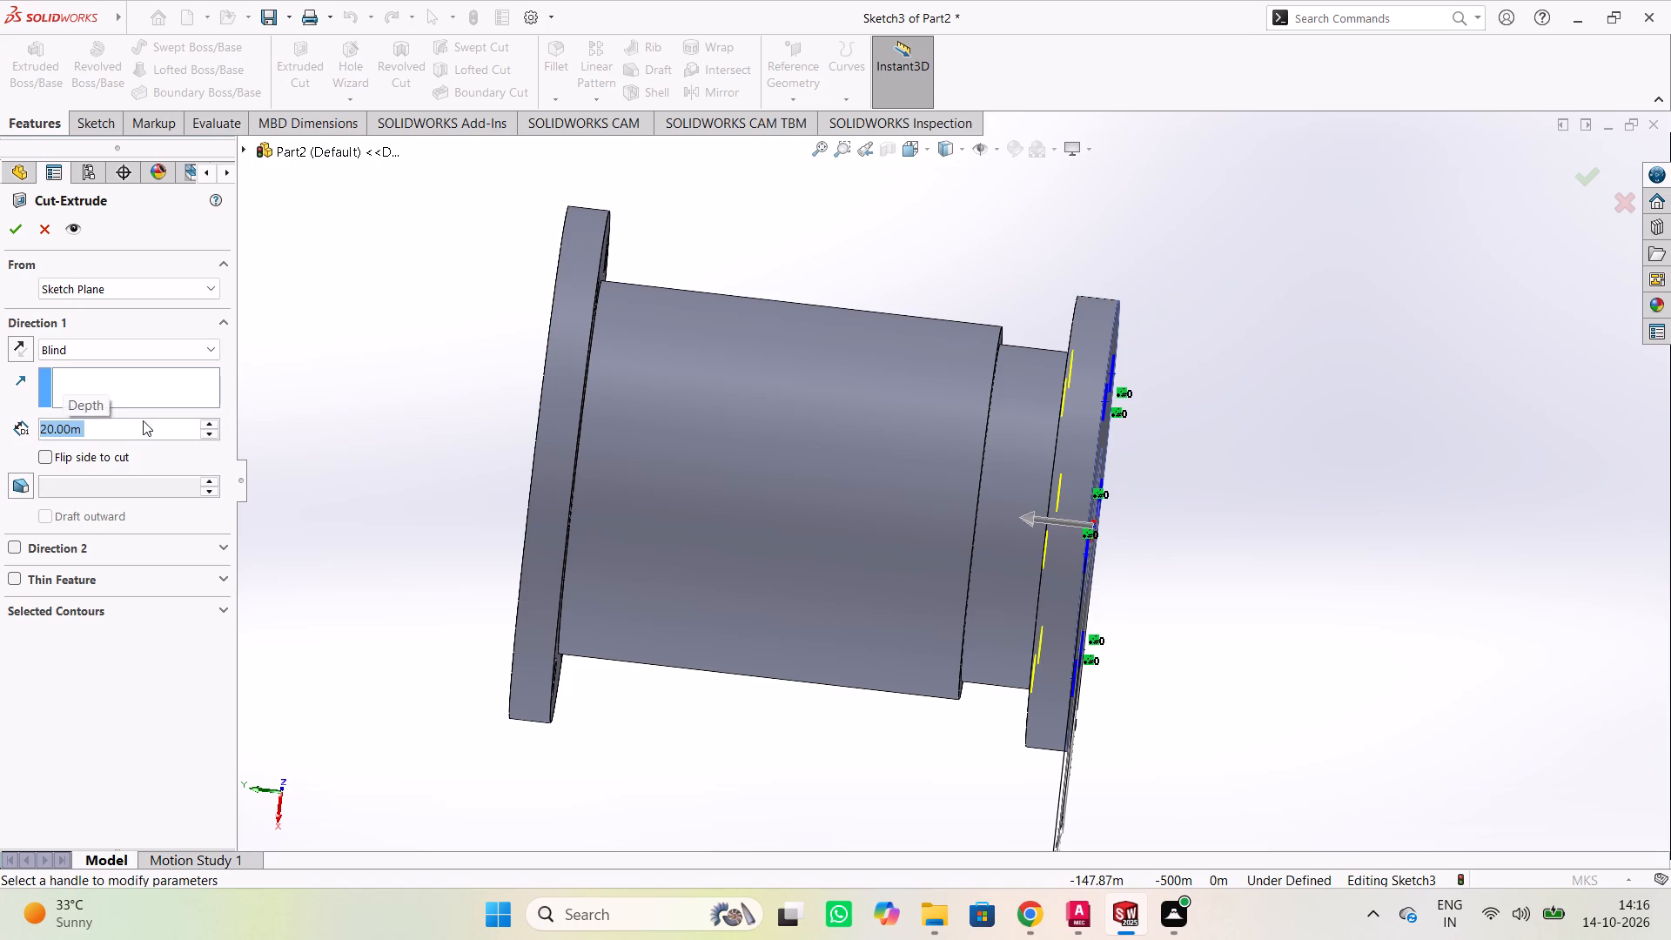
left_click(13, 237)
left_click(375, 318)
Examine the new bolt holes in both flanges from several angles and show the dimensions of Cut-Extrude2.
middle_click_drag(1369, 401, 1085, 507)
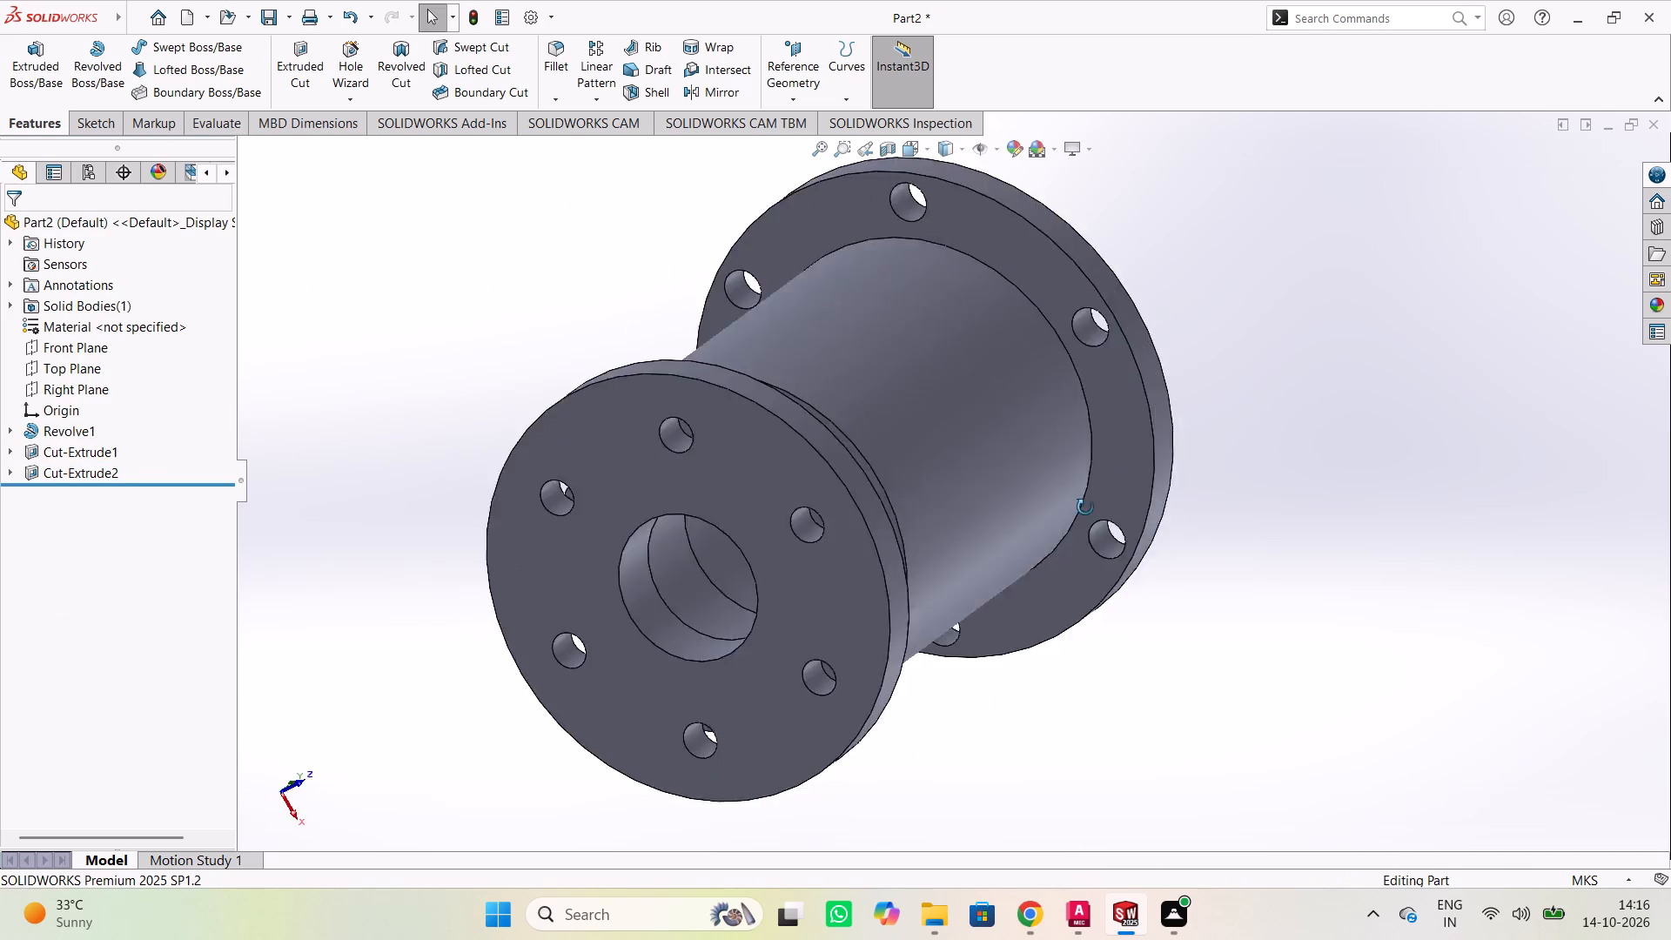
middle_click_drag(1085, 507, 948, 547)
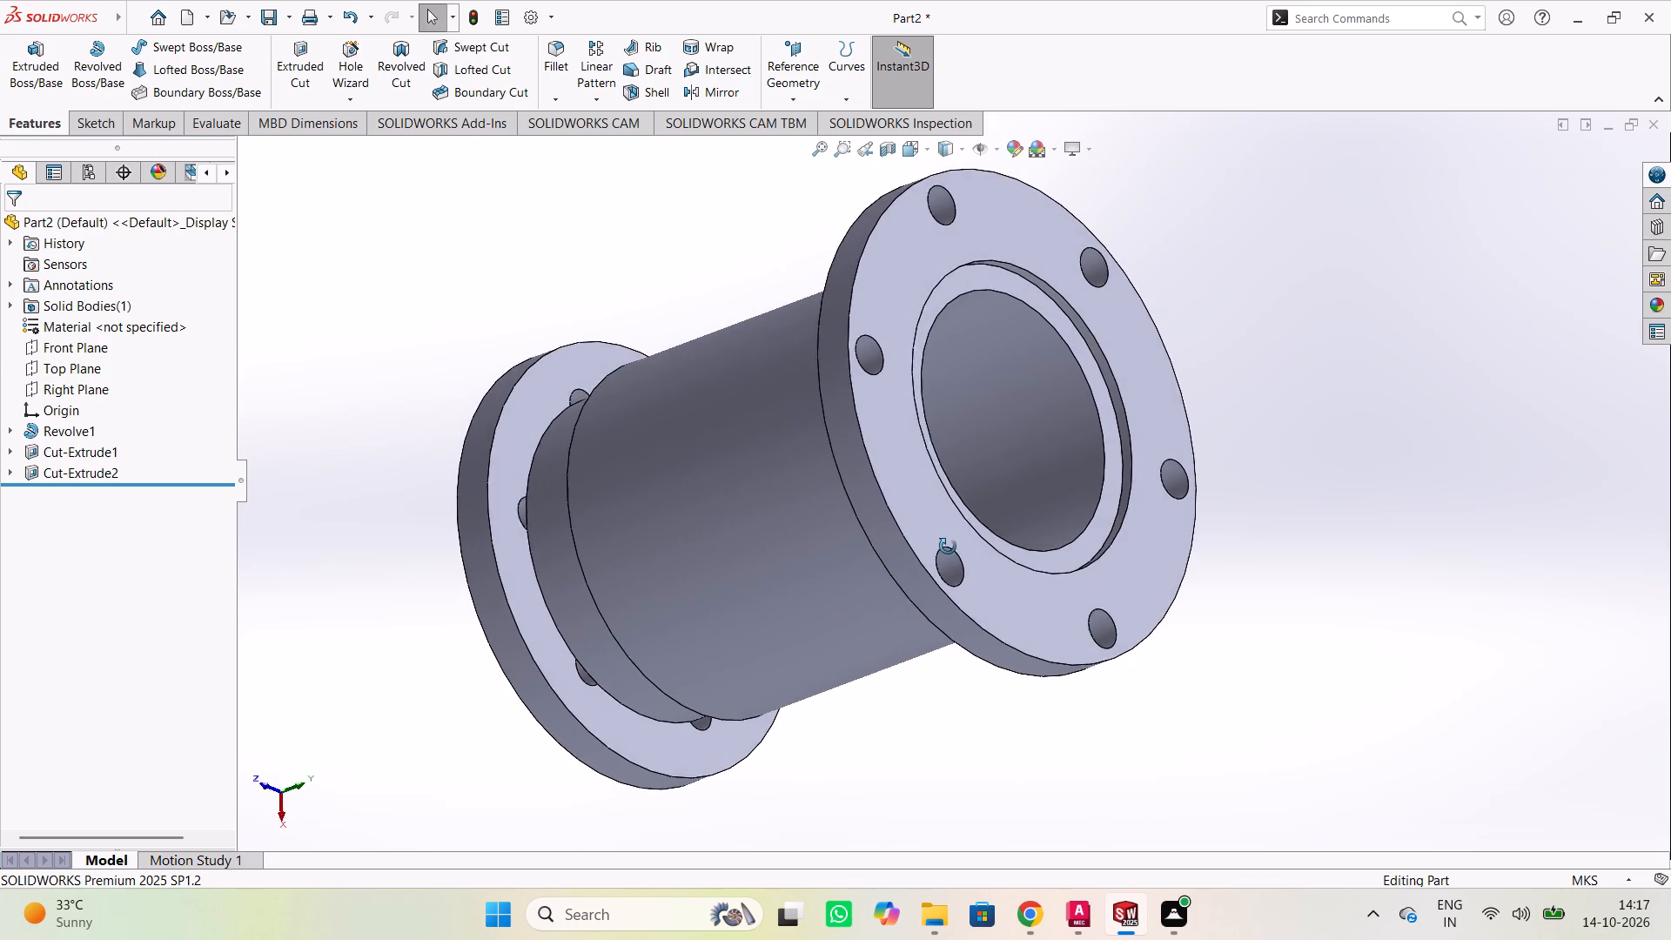
middle_click_drag(948, 547, 1184, 510)
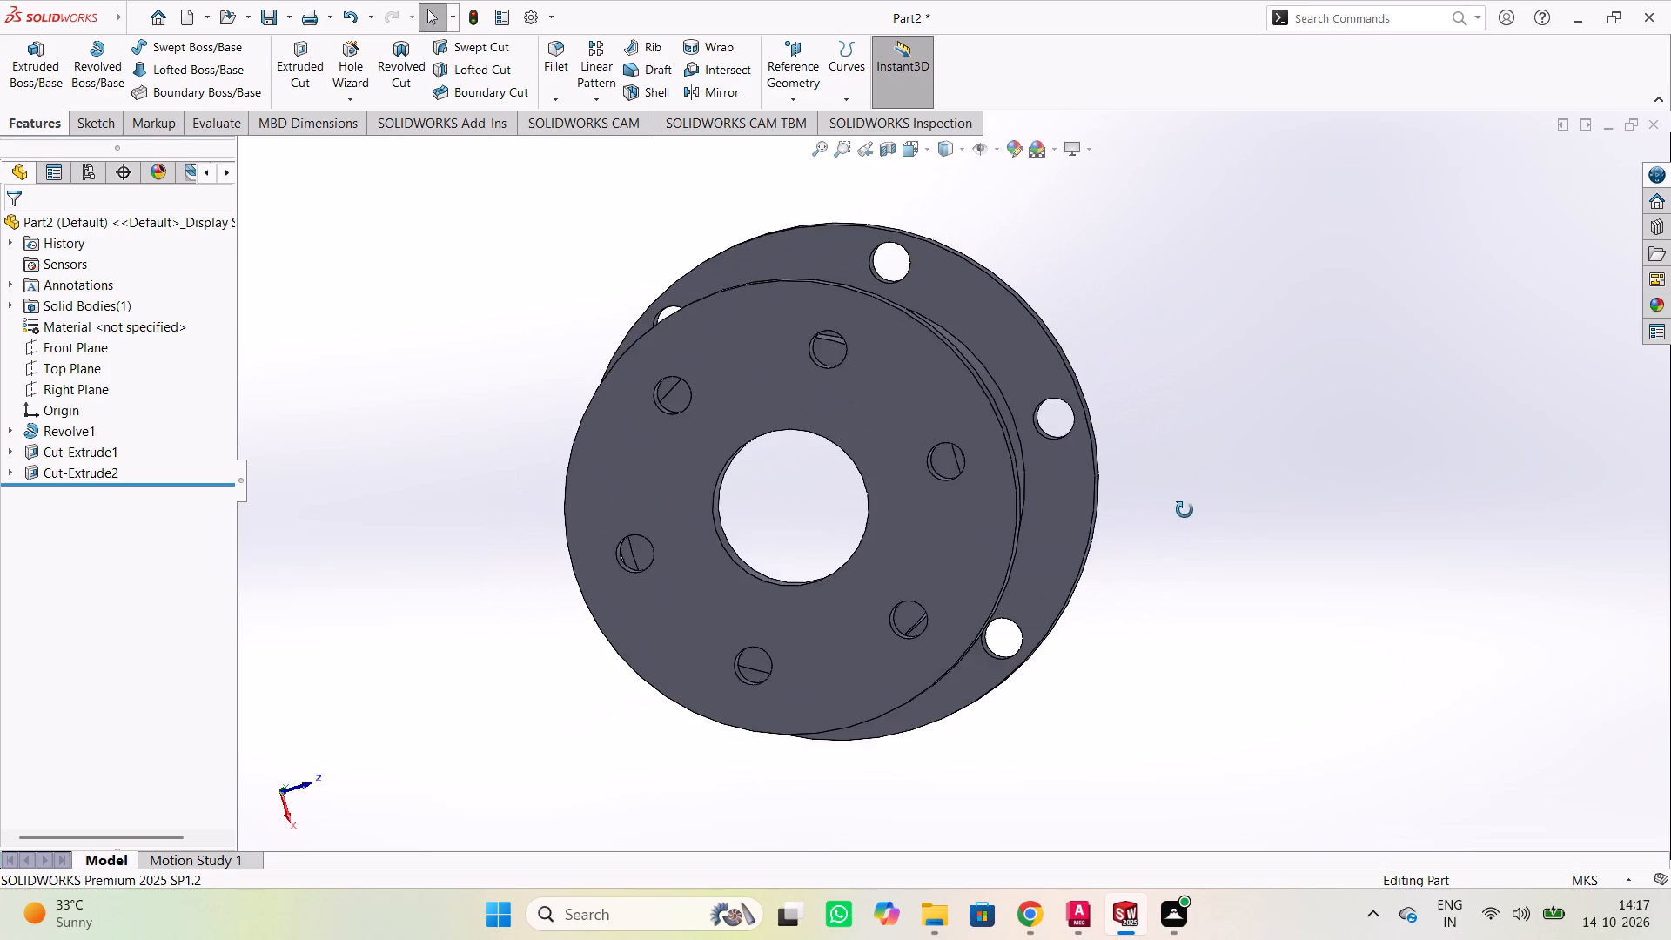
middle_click_drag(1184, 510, 1198, 453)
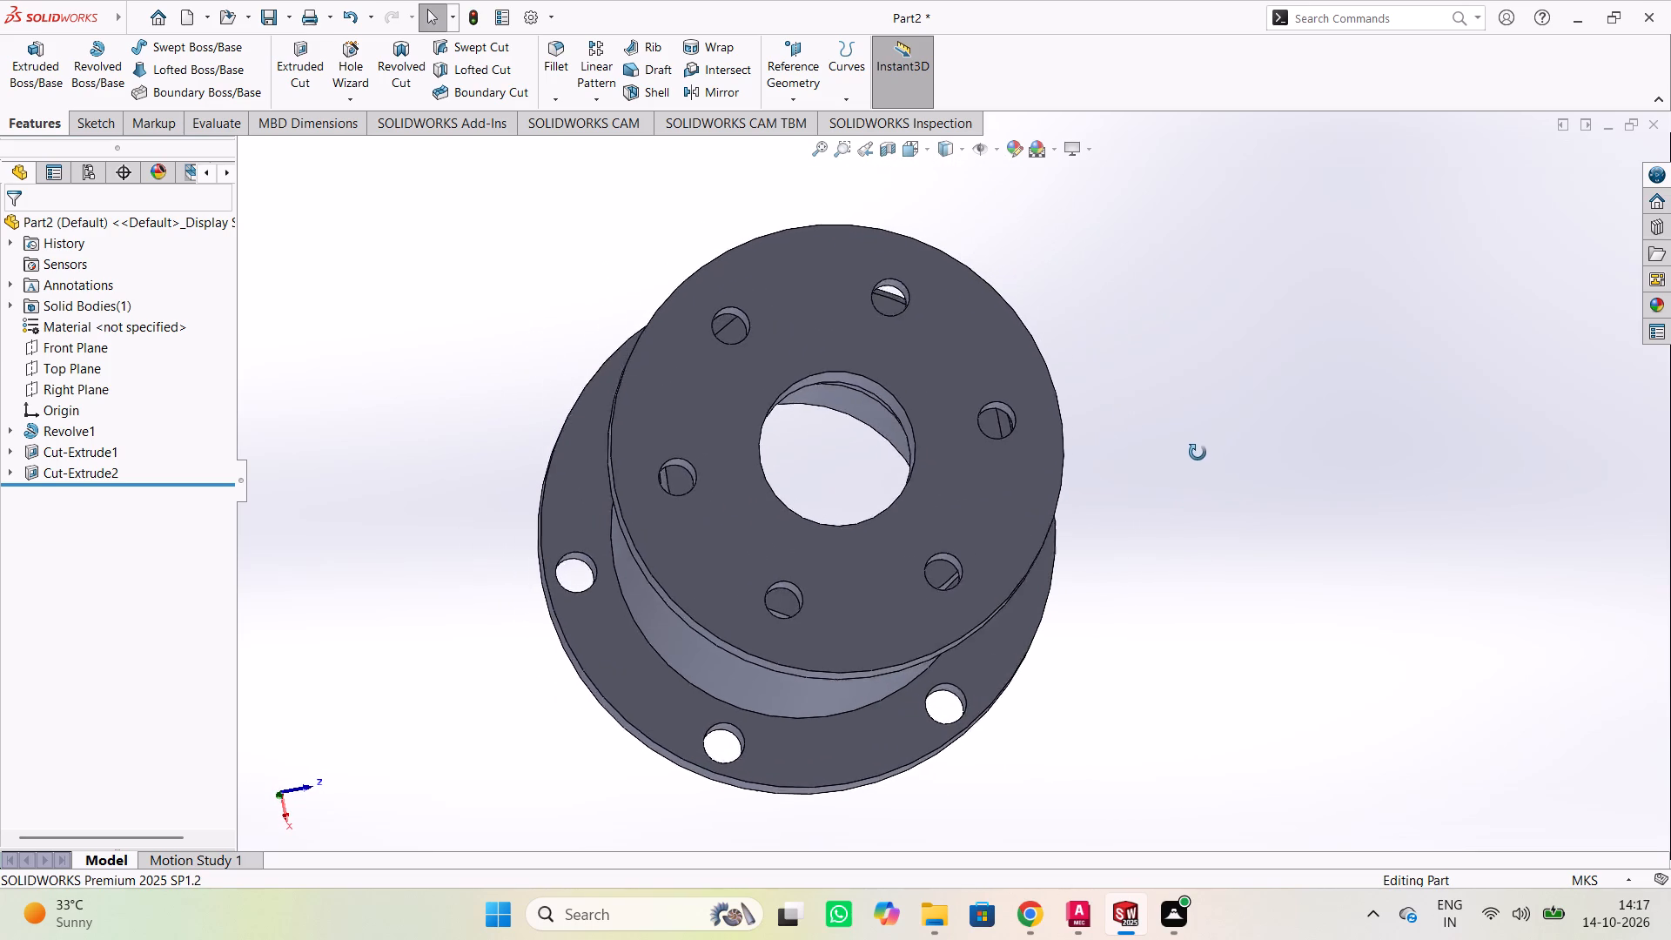
middle_click_drag(1198, 453, 1194, 455)
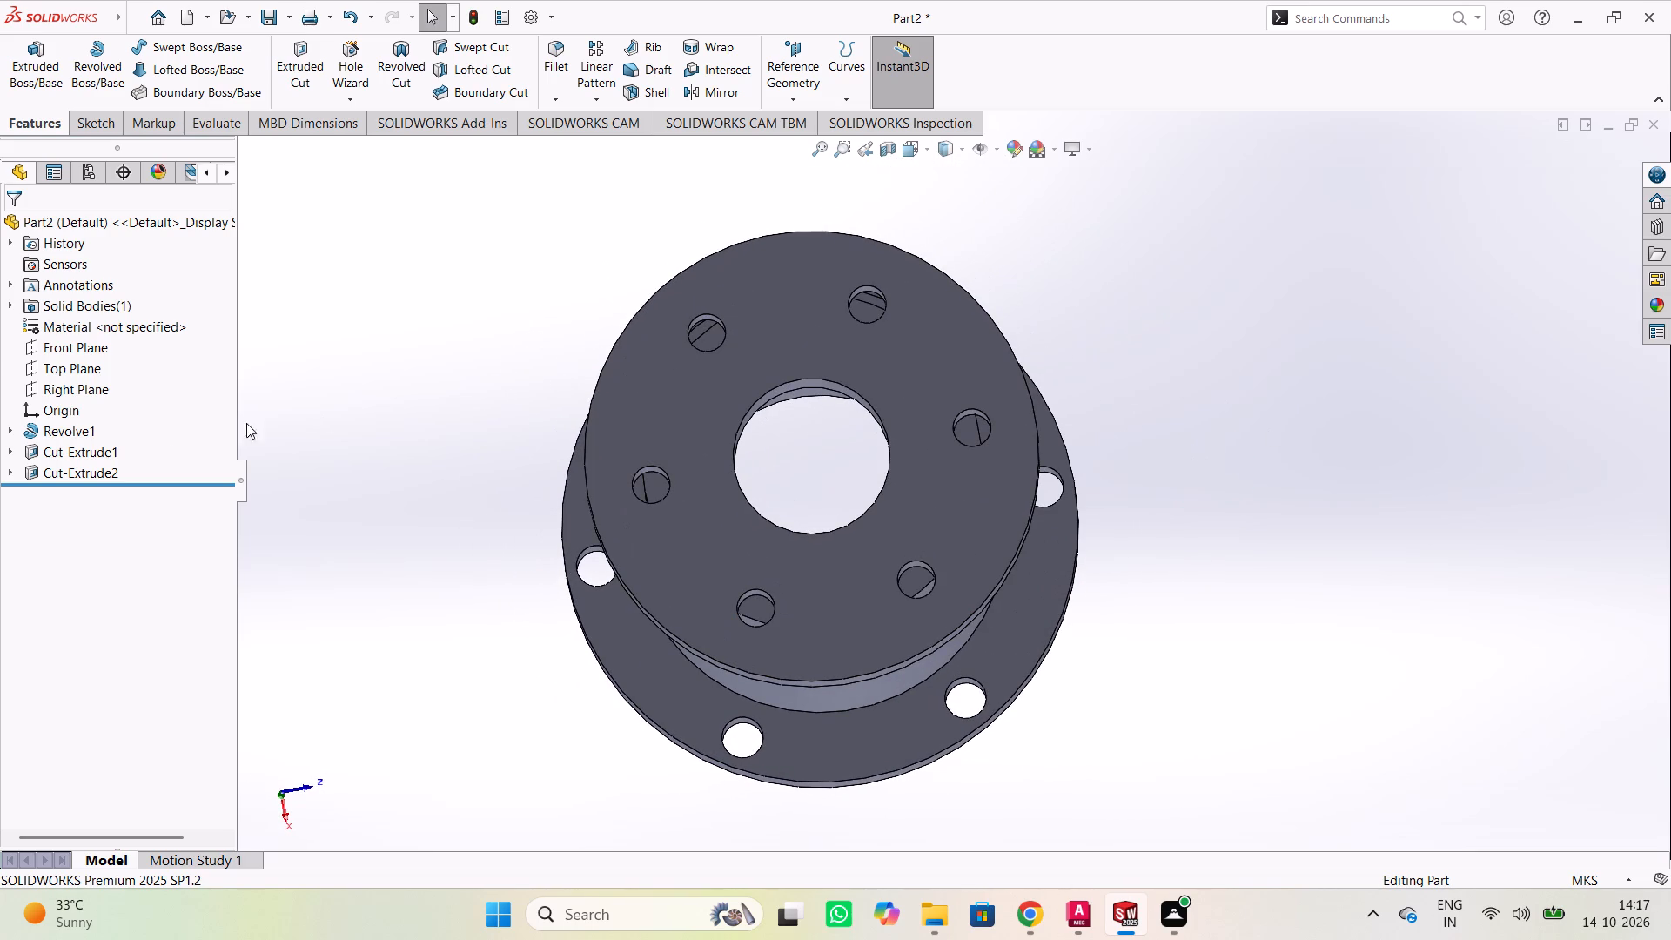
left_click(73, 480)
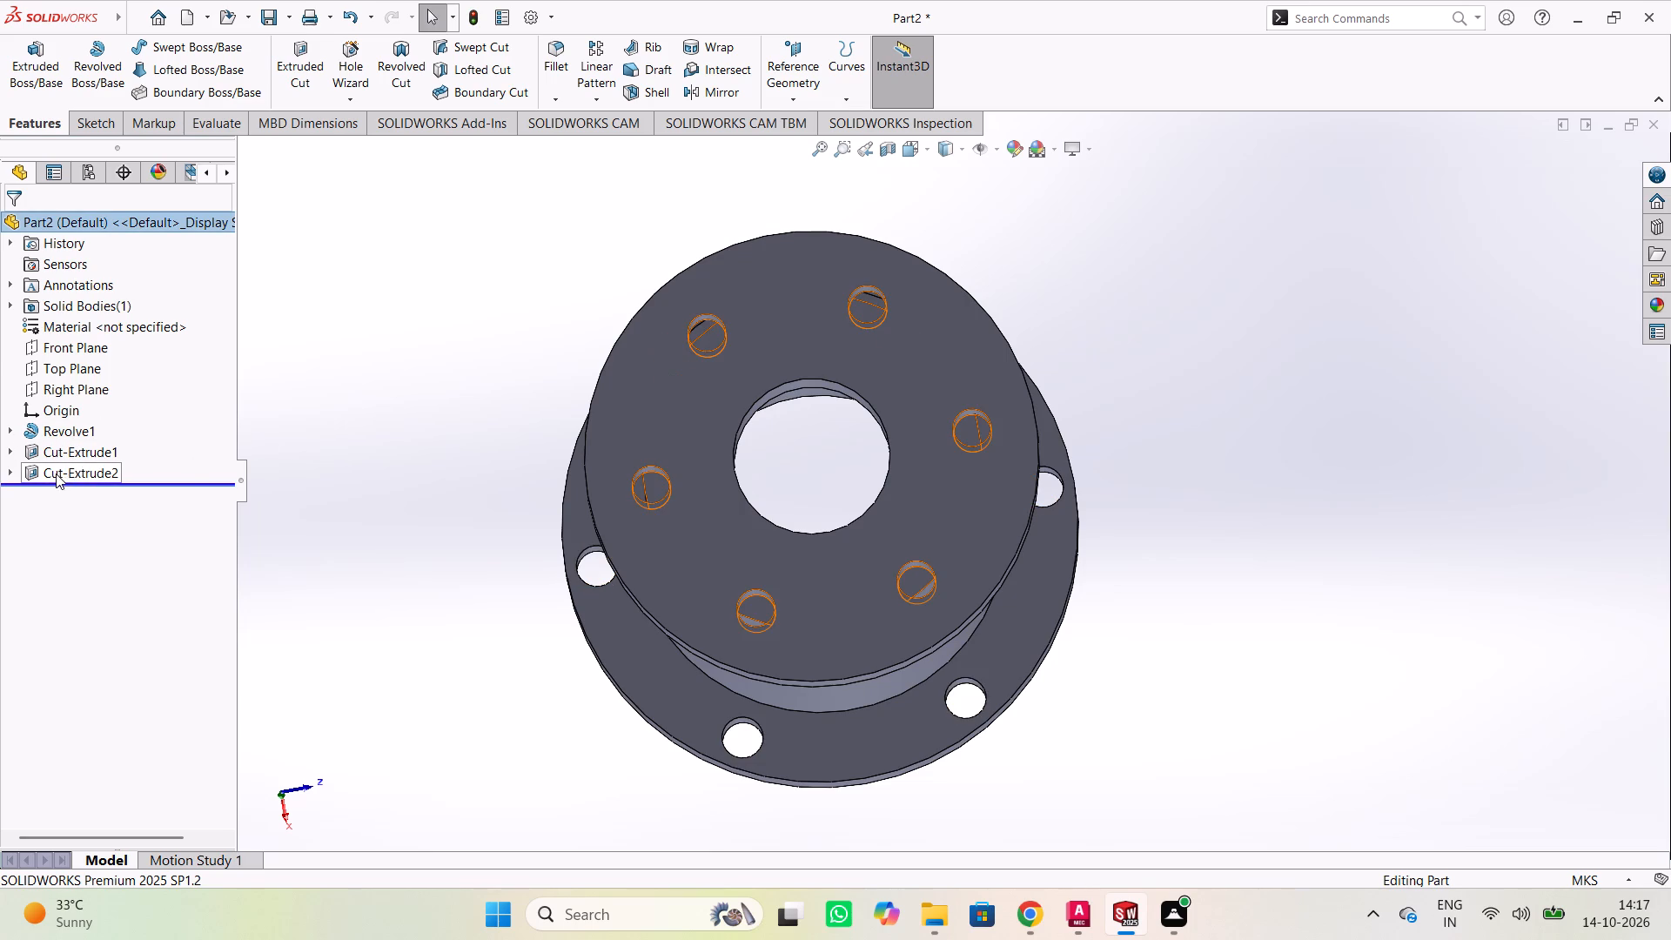
double_click(94, 467)
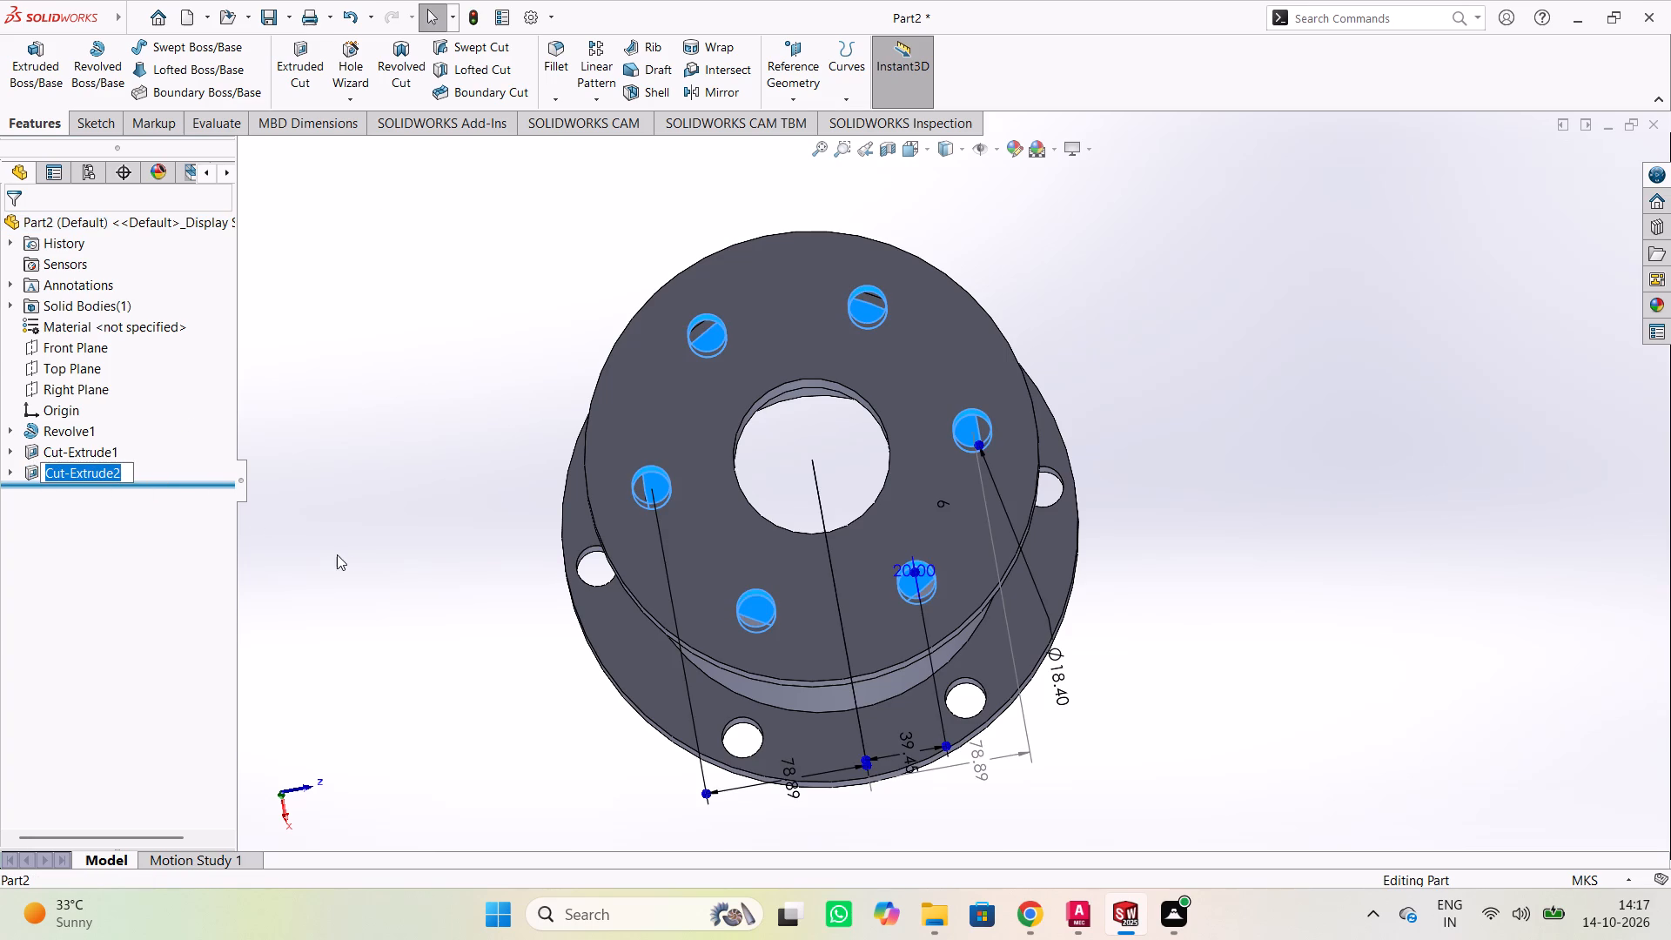
left_click(411, 581)
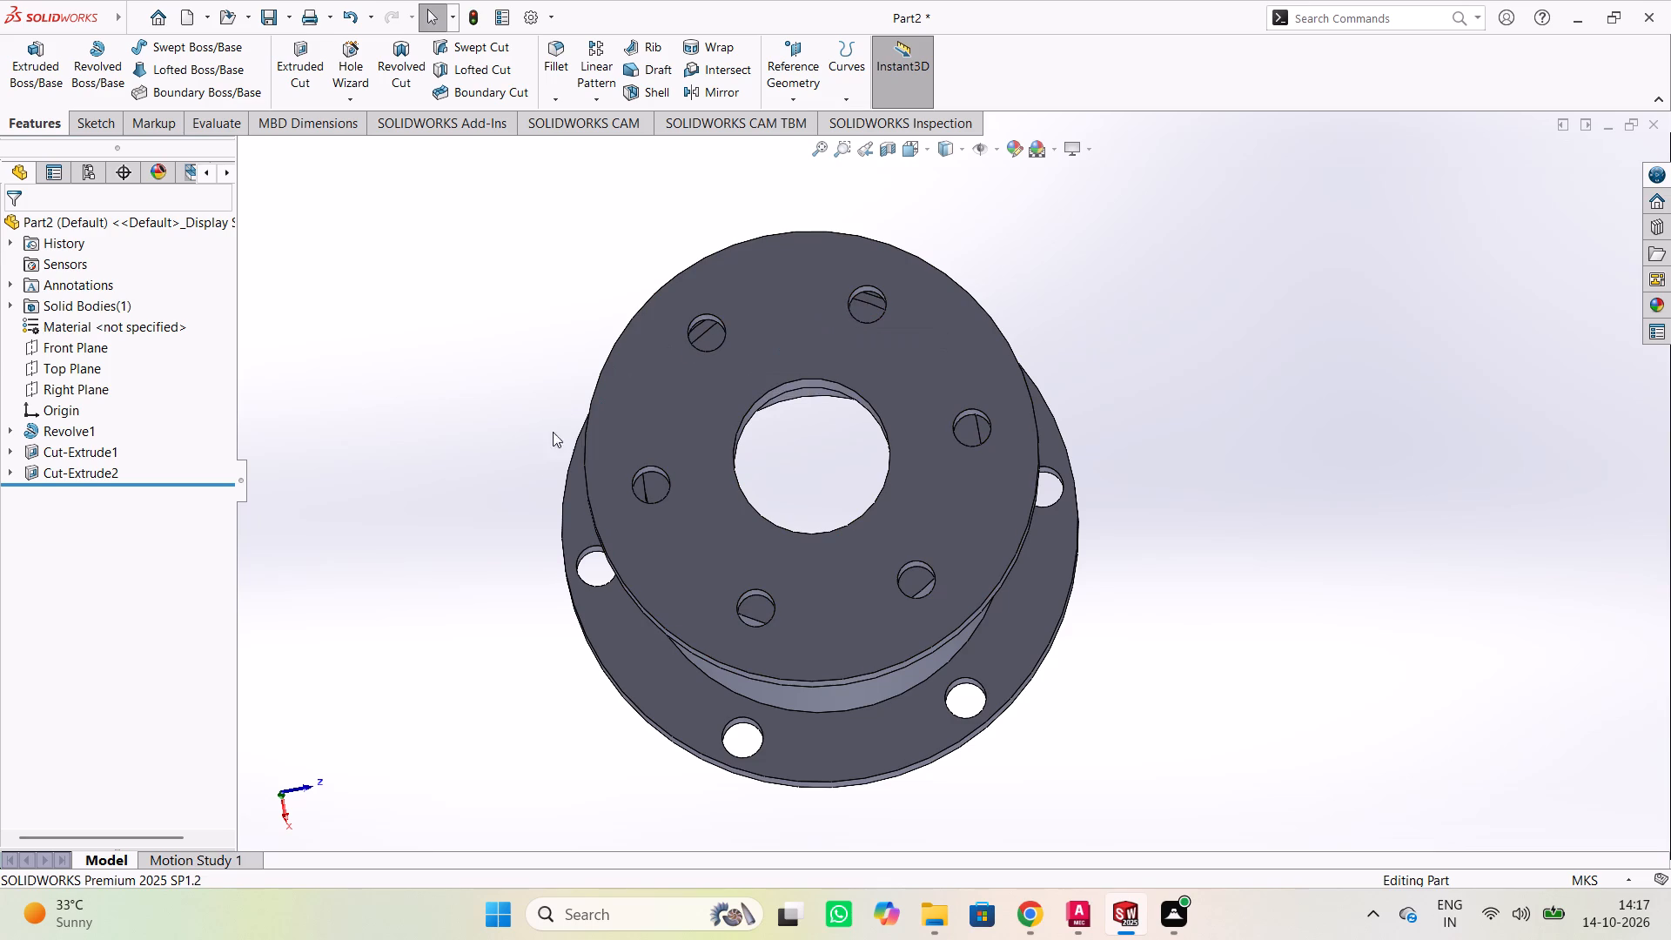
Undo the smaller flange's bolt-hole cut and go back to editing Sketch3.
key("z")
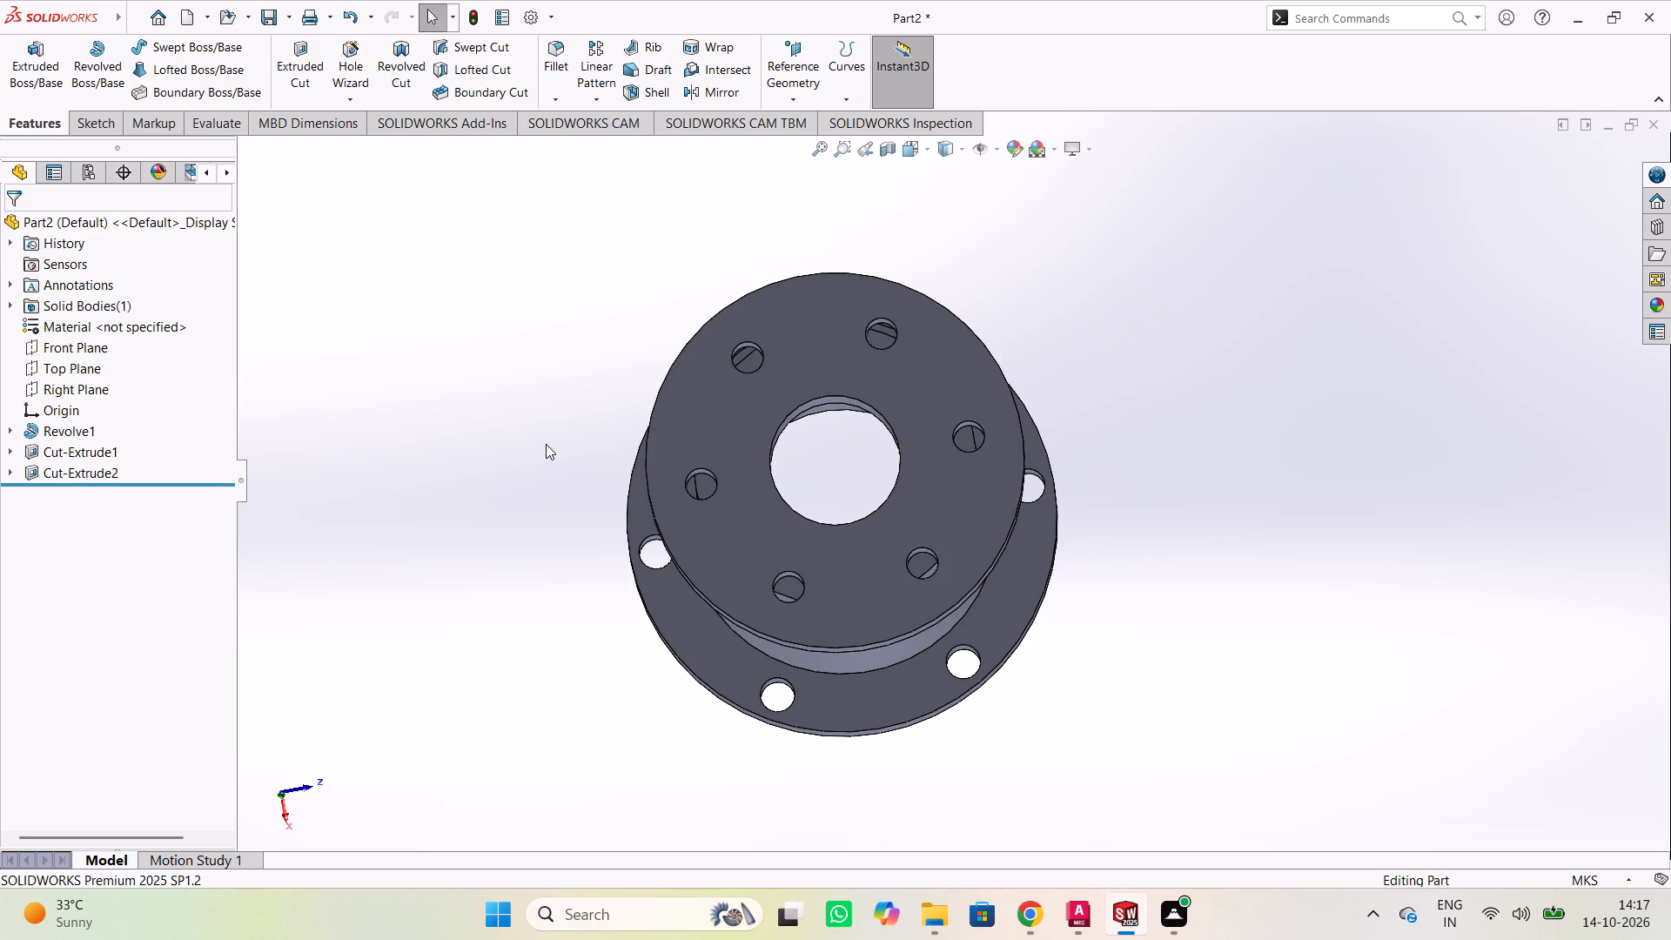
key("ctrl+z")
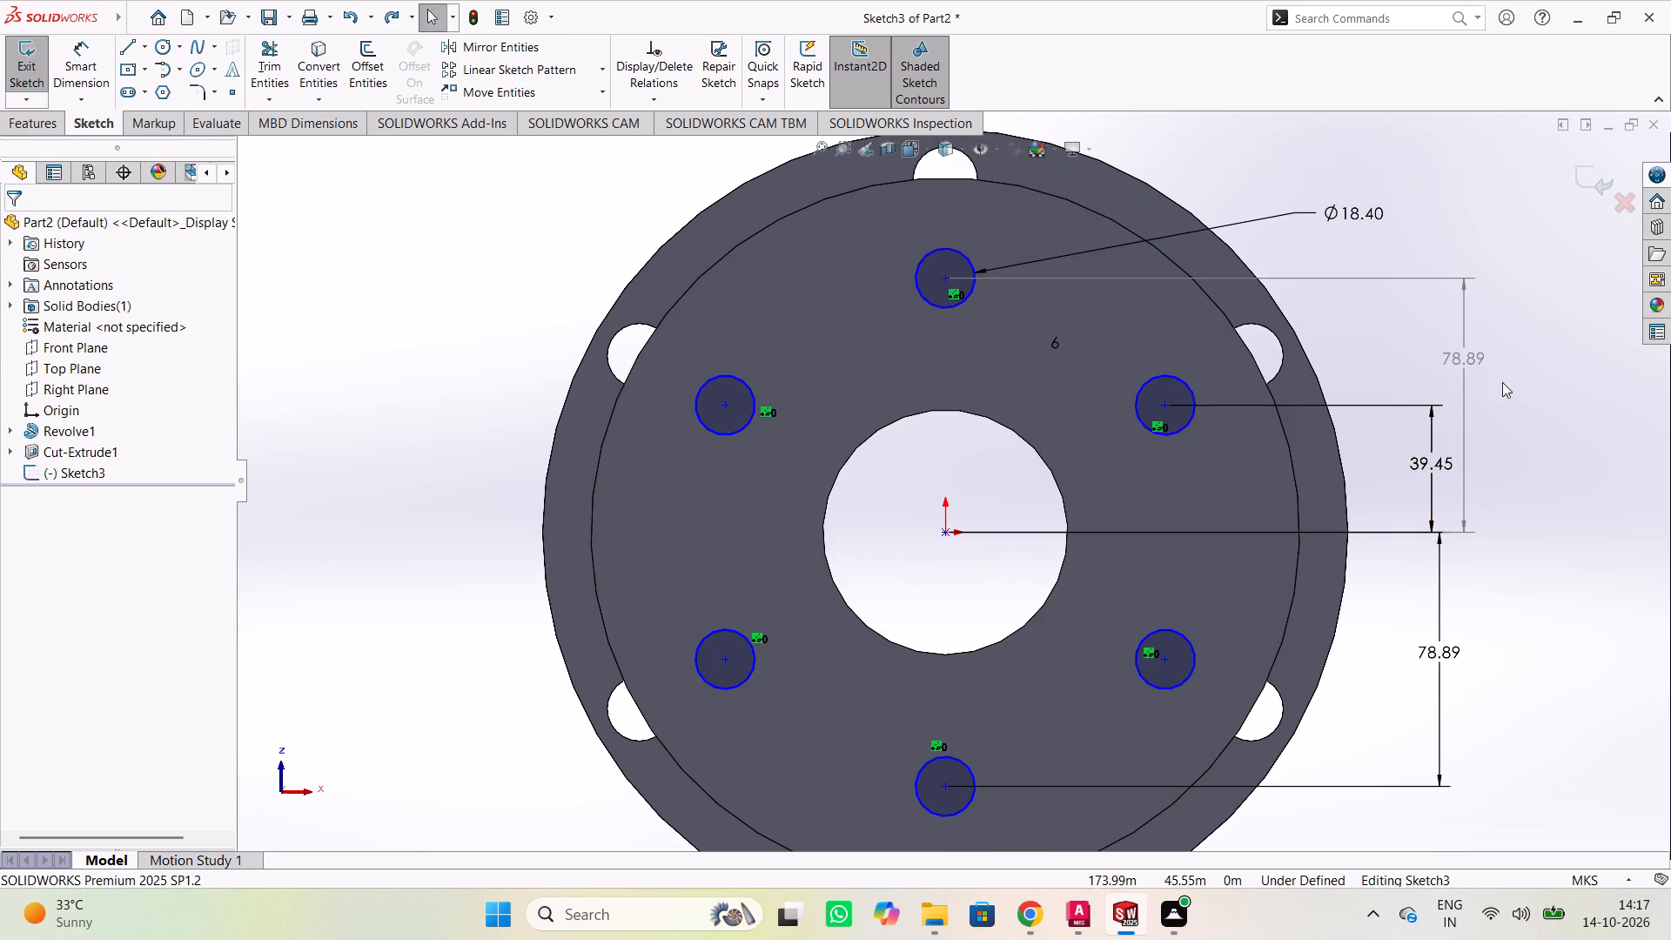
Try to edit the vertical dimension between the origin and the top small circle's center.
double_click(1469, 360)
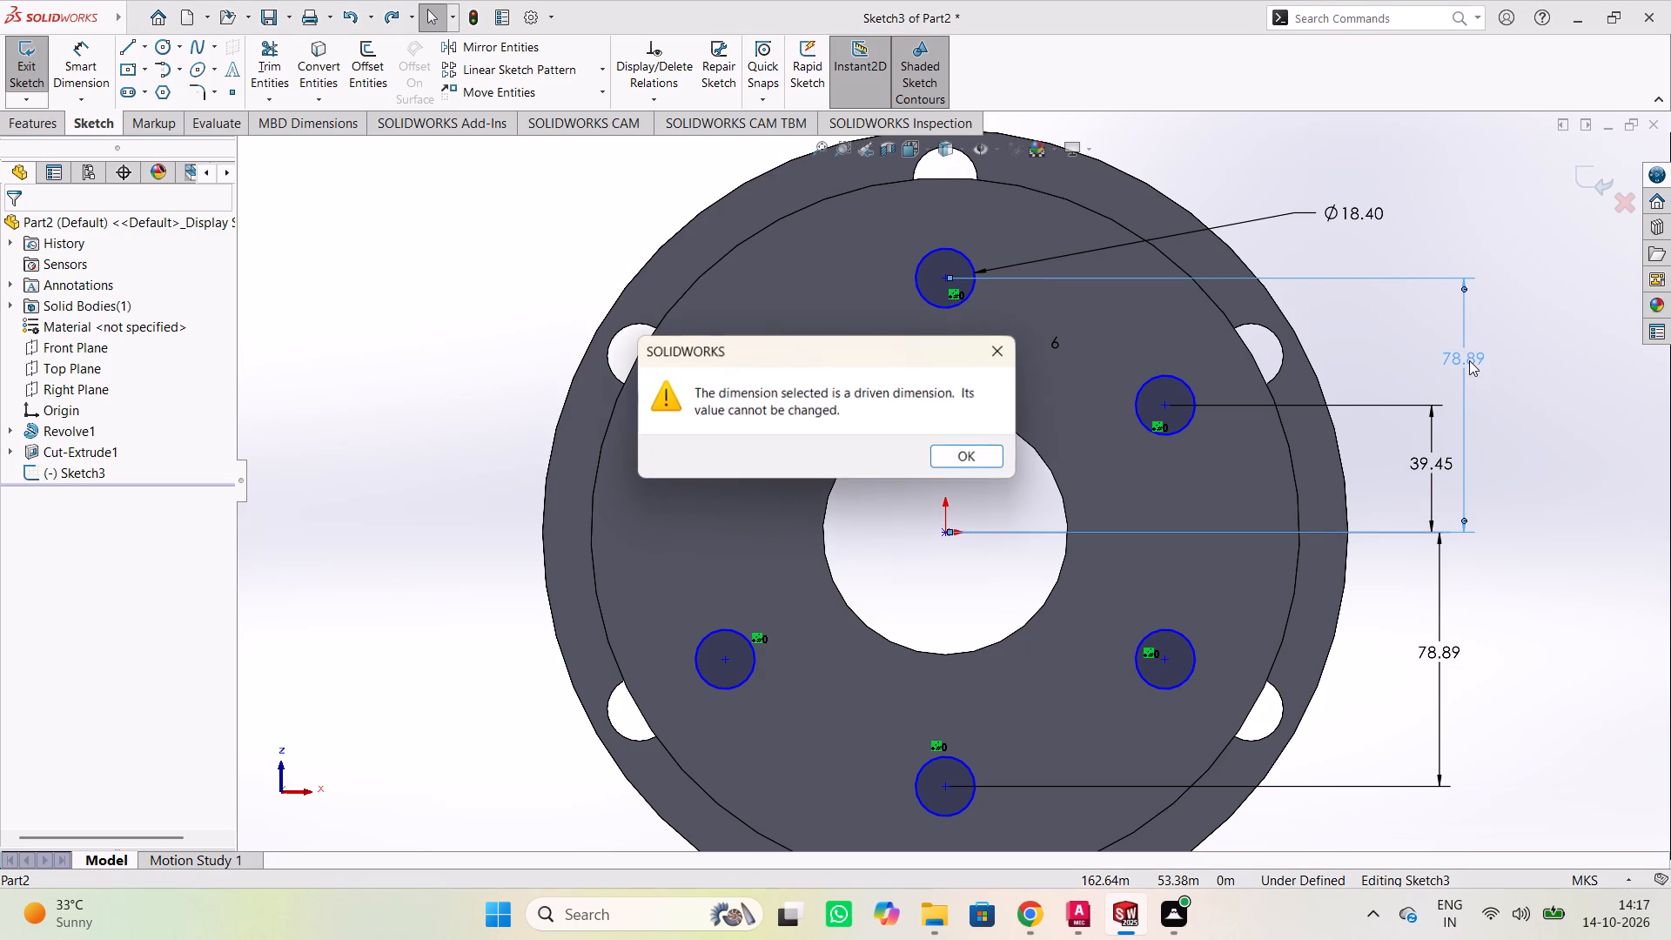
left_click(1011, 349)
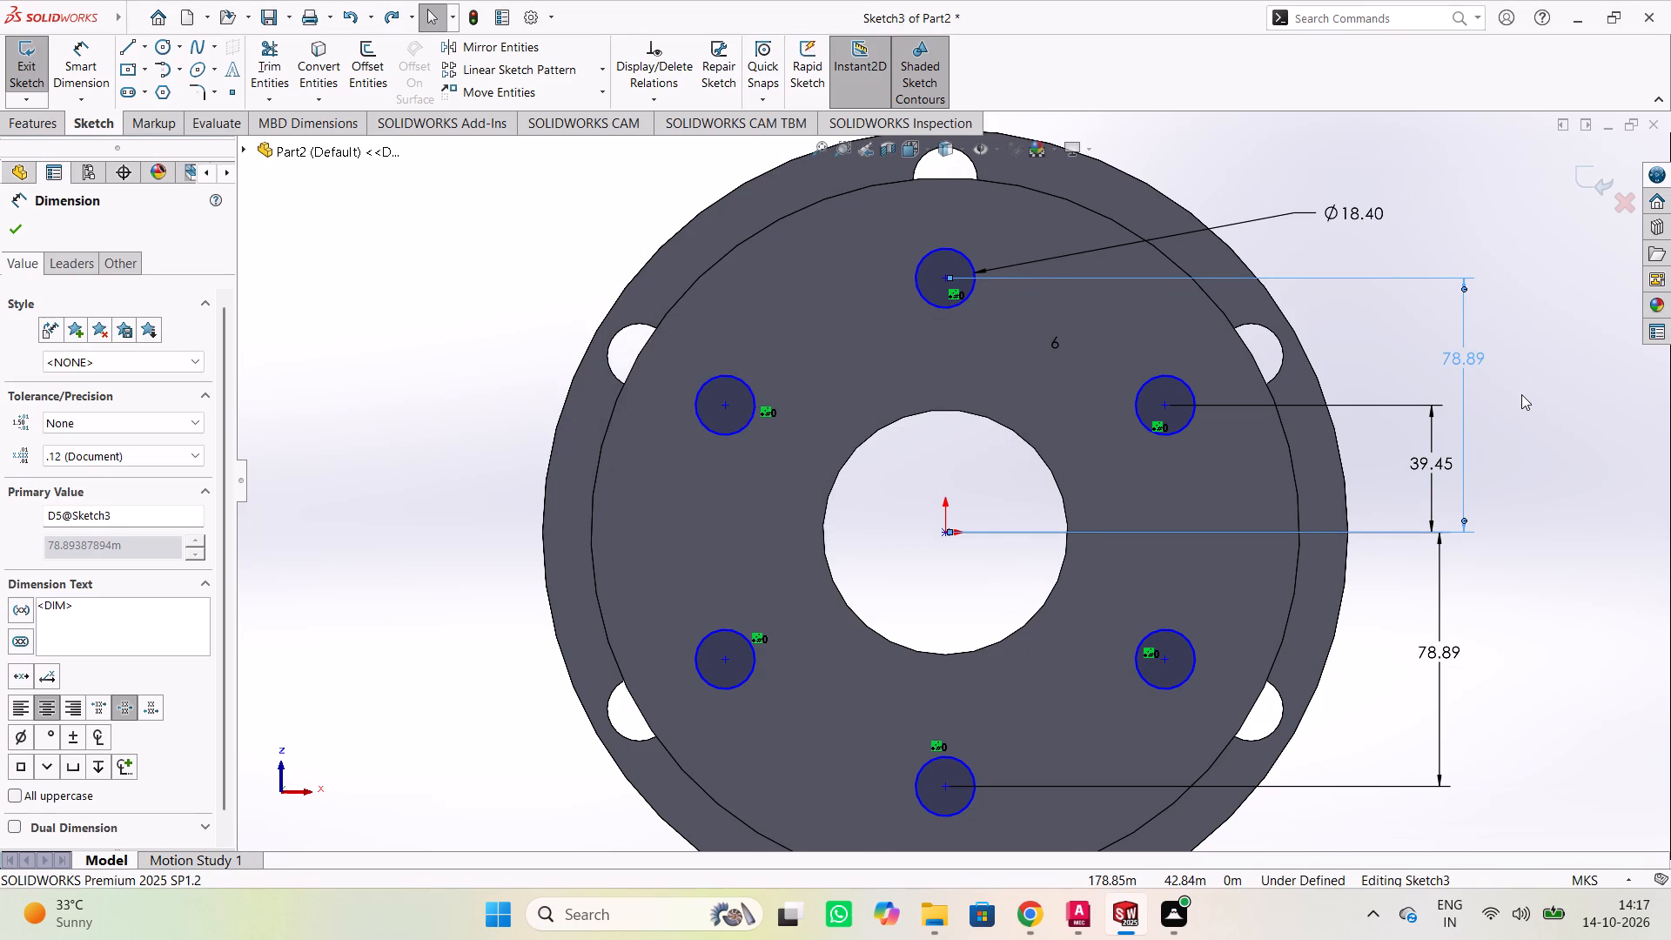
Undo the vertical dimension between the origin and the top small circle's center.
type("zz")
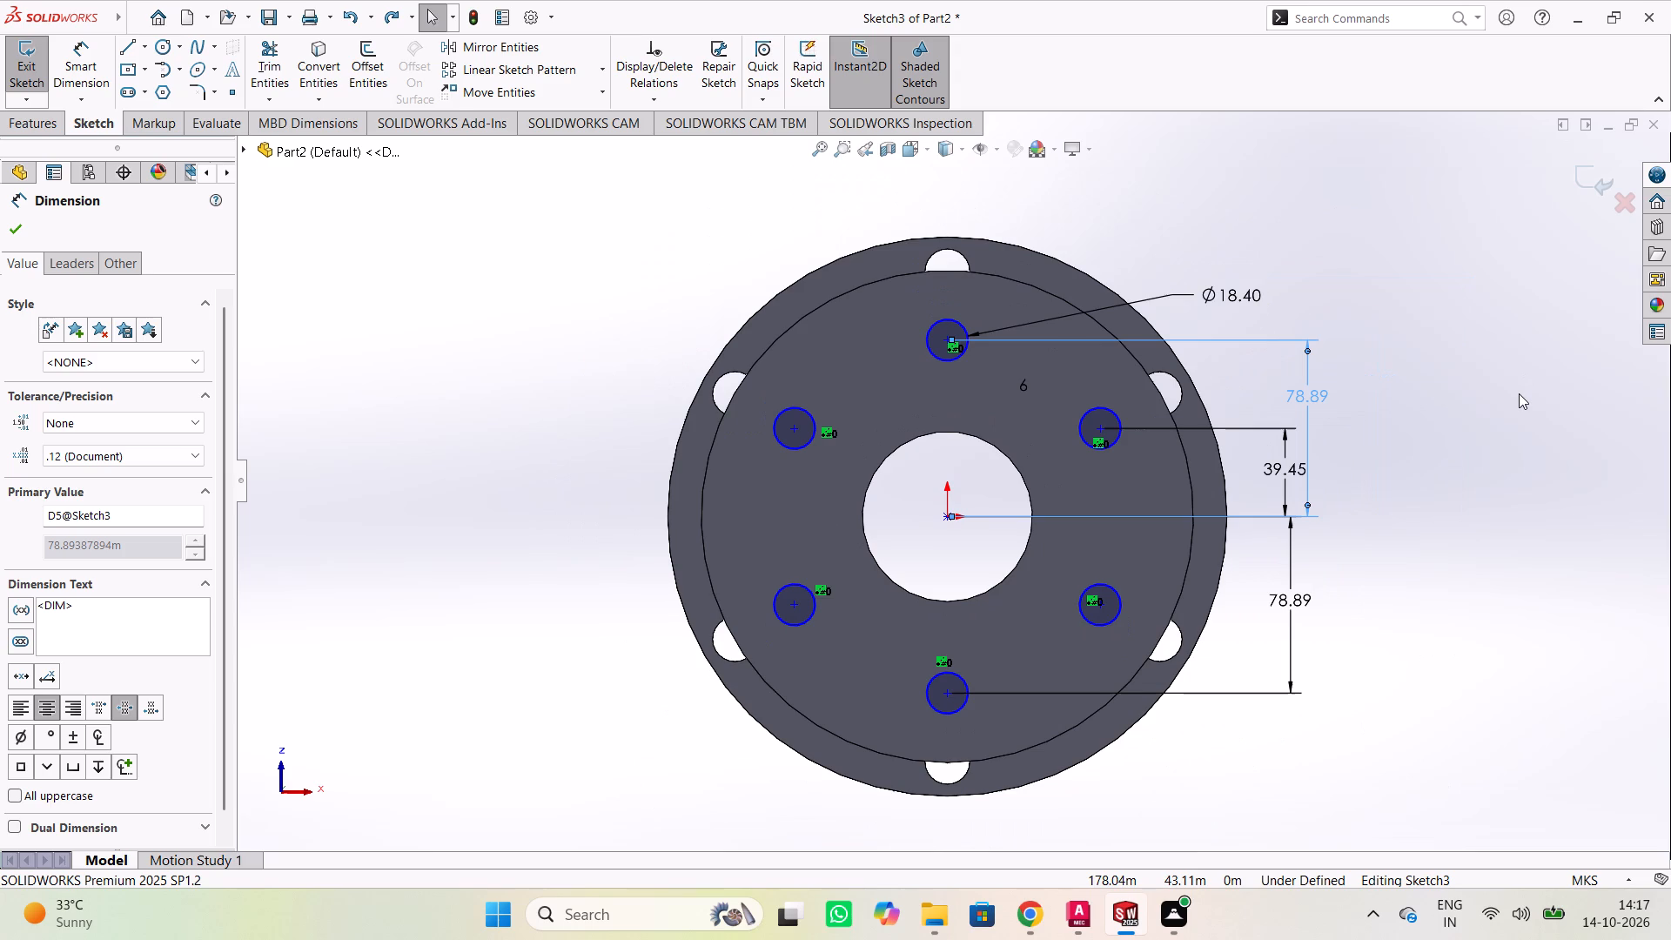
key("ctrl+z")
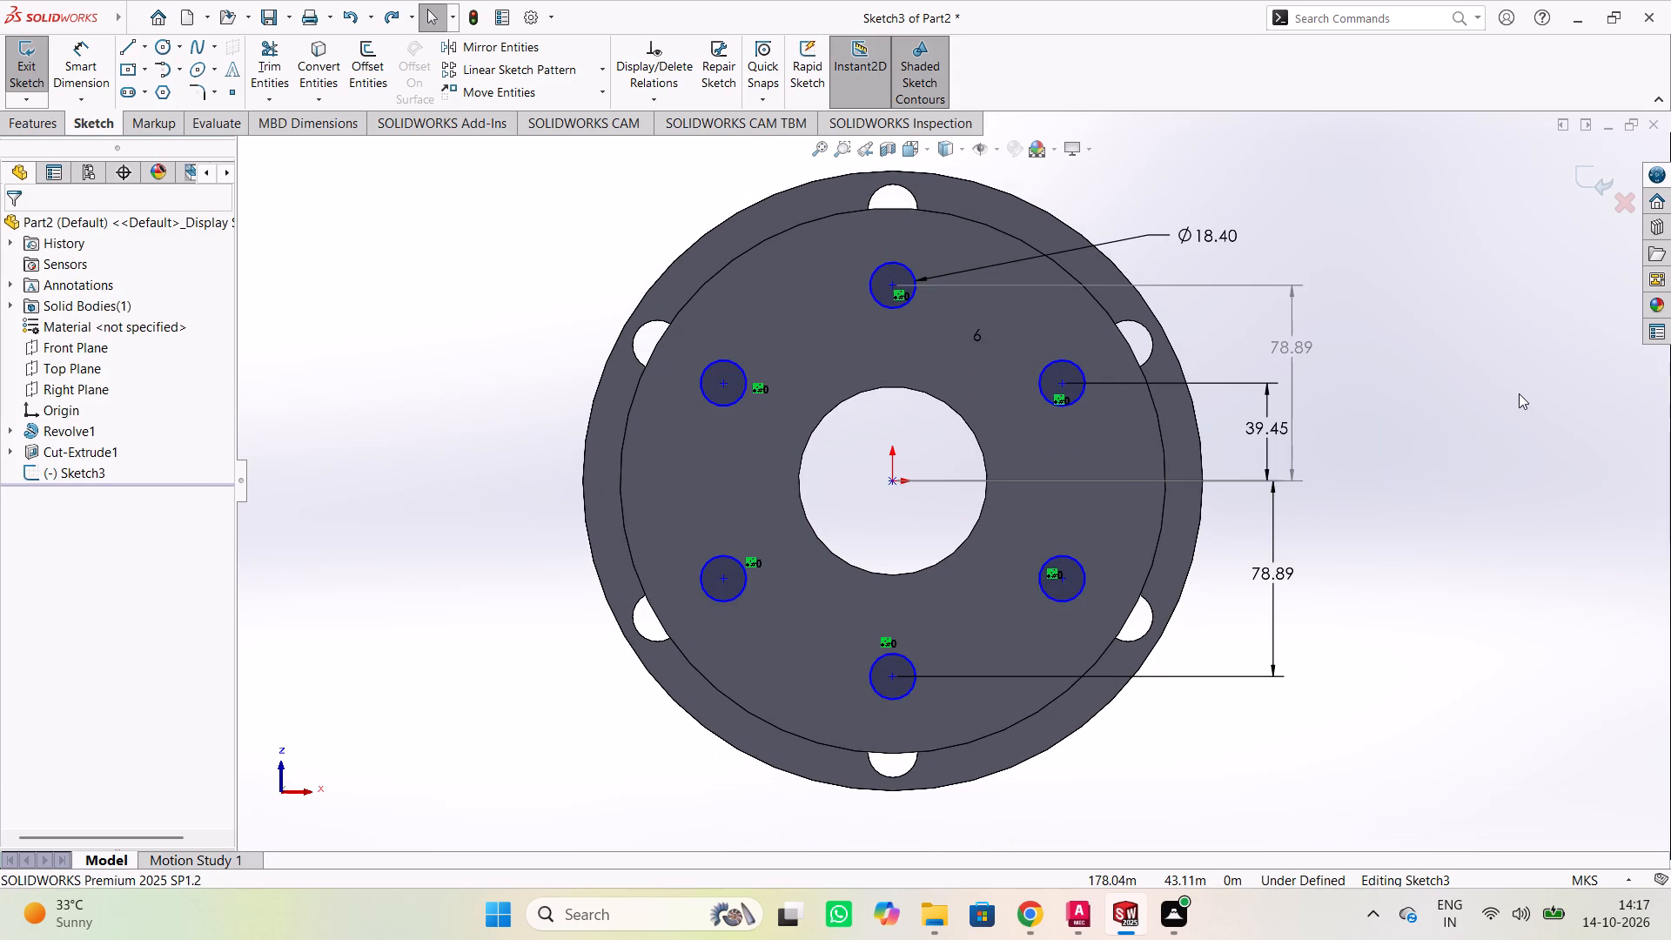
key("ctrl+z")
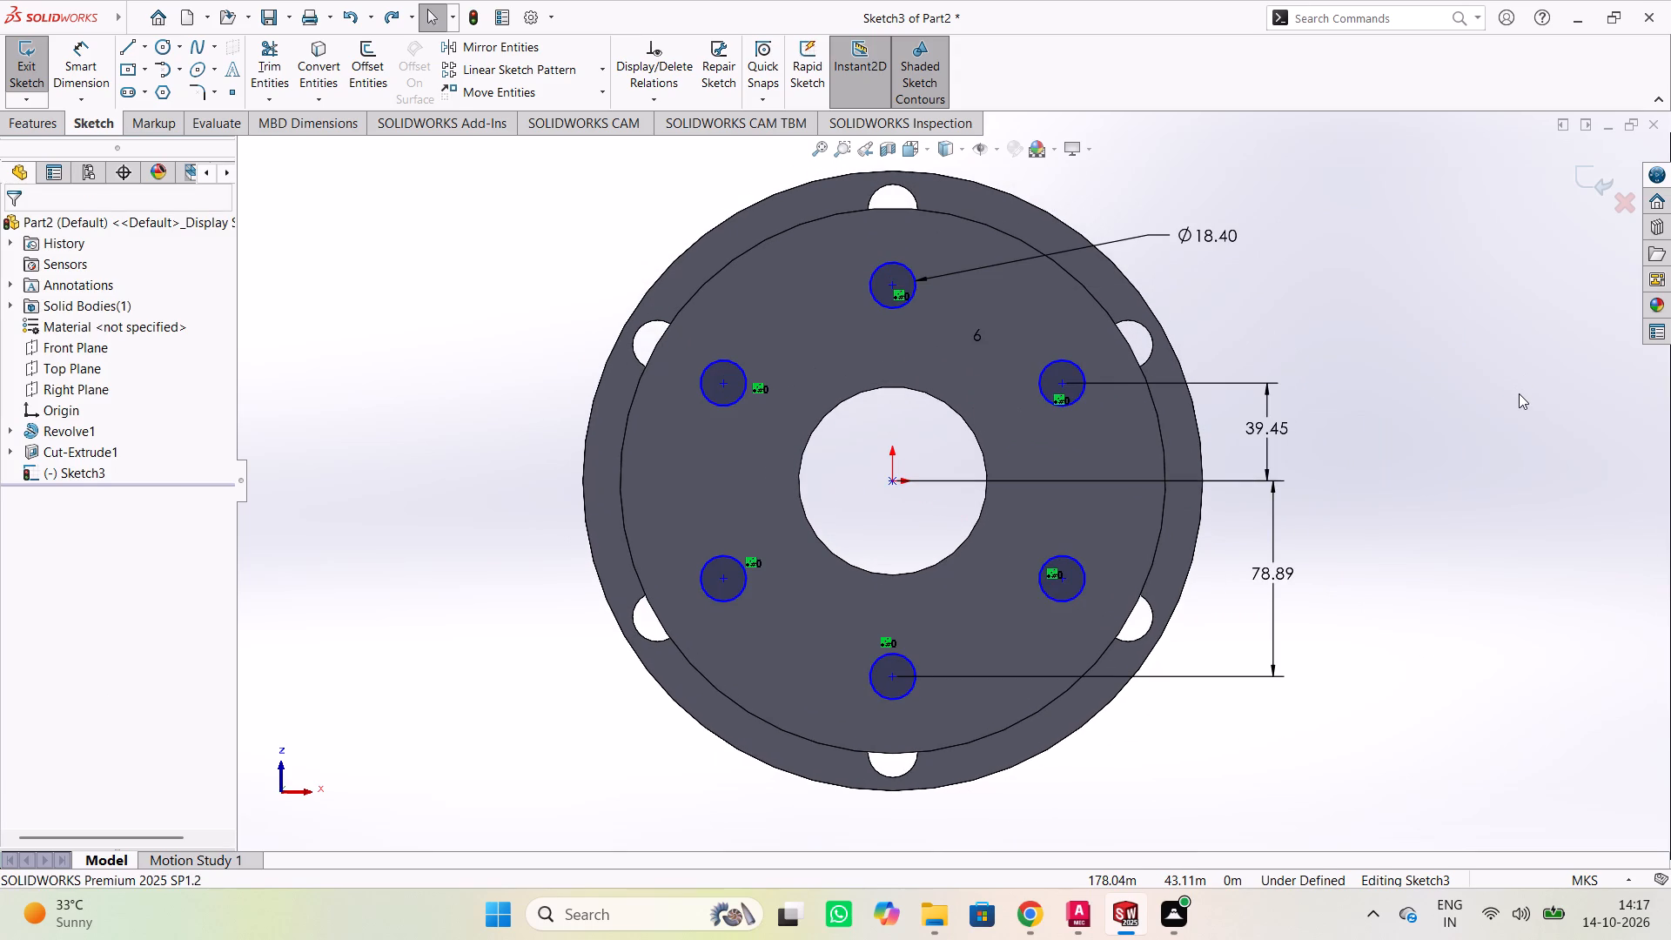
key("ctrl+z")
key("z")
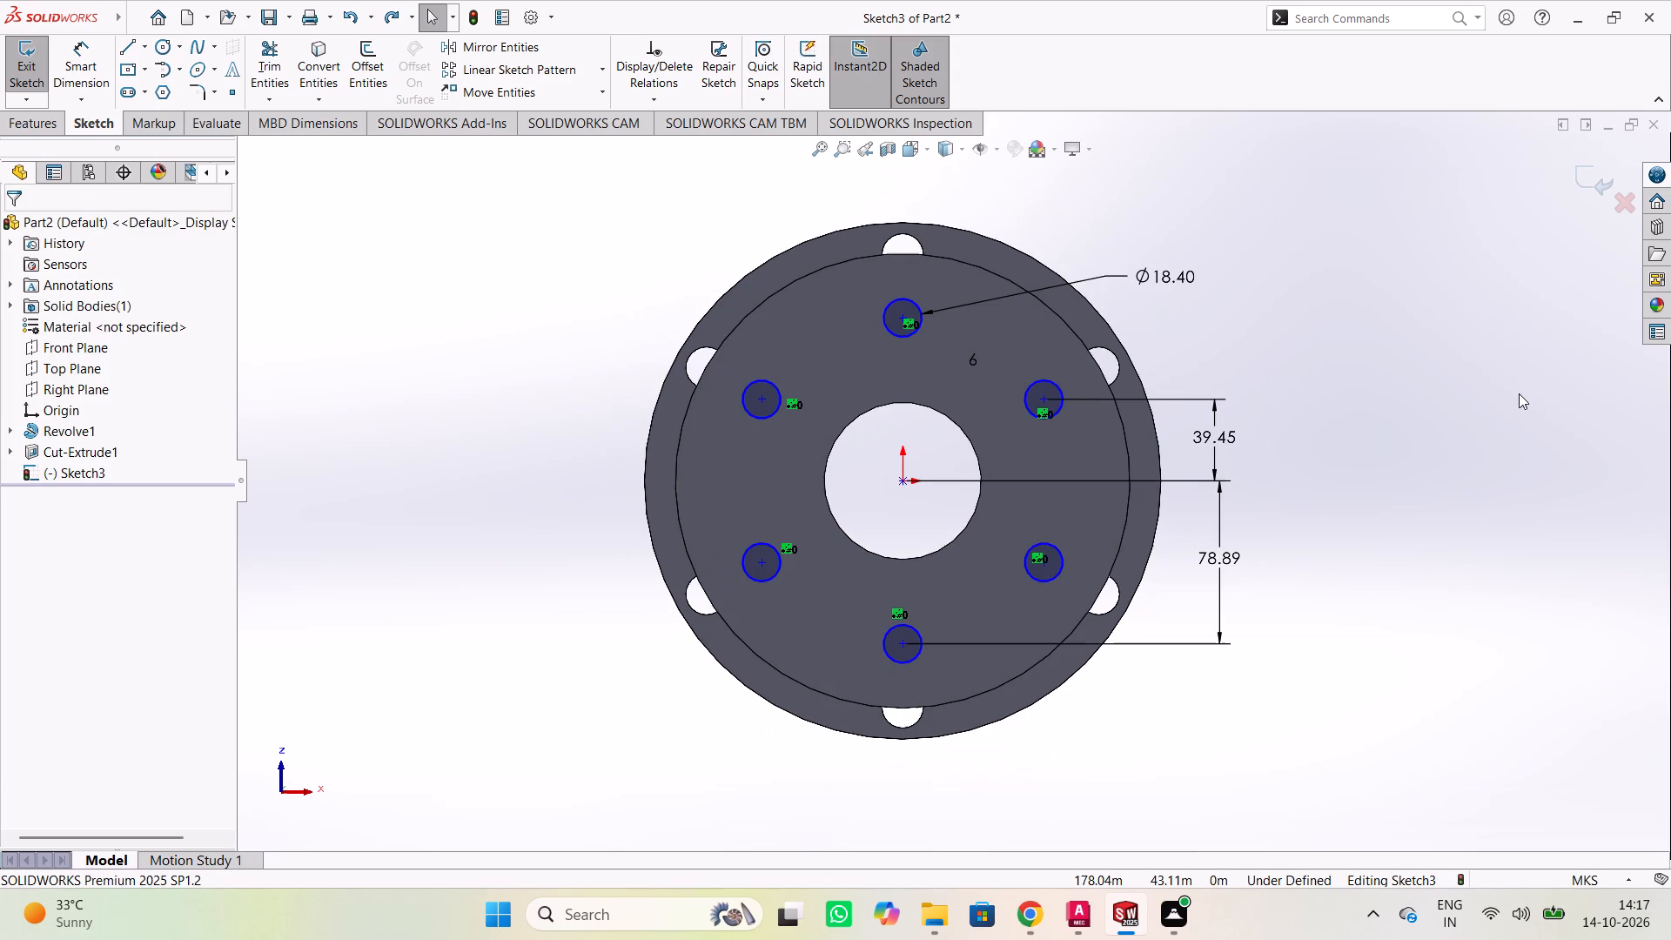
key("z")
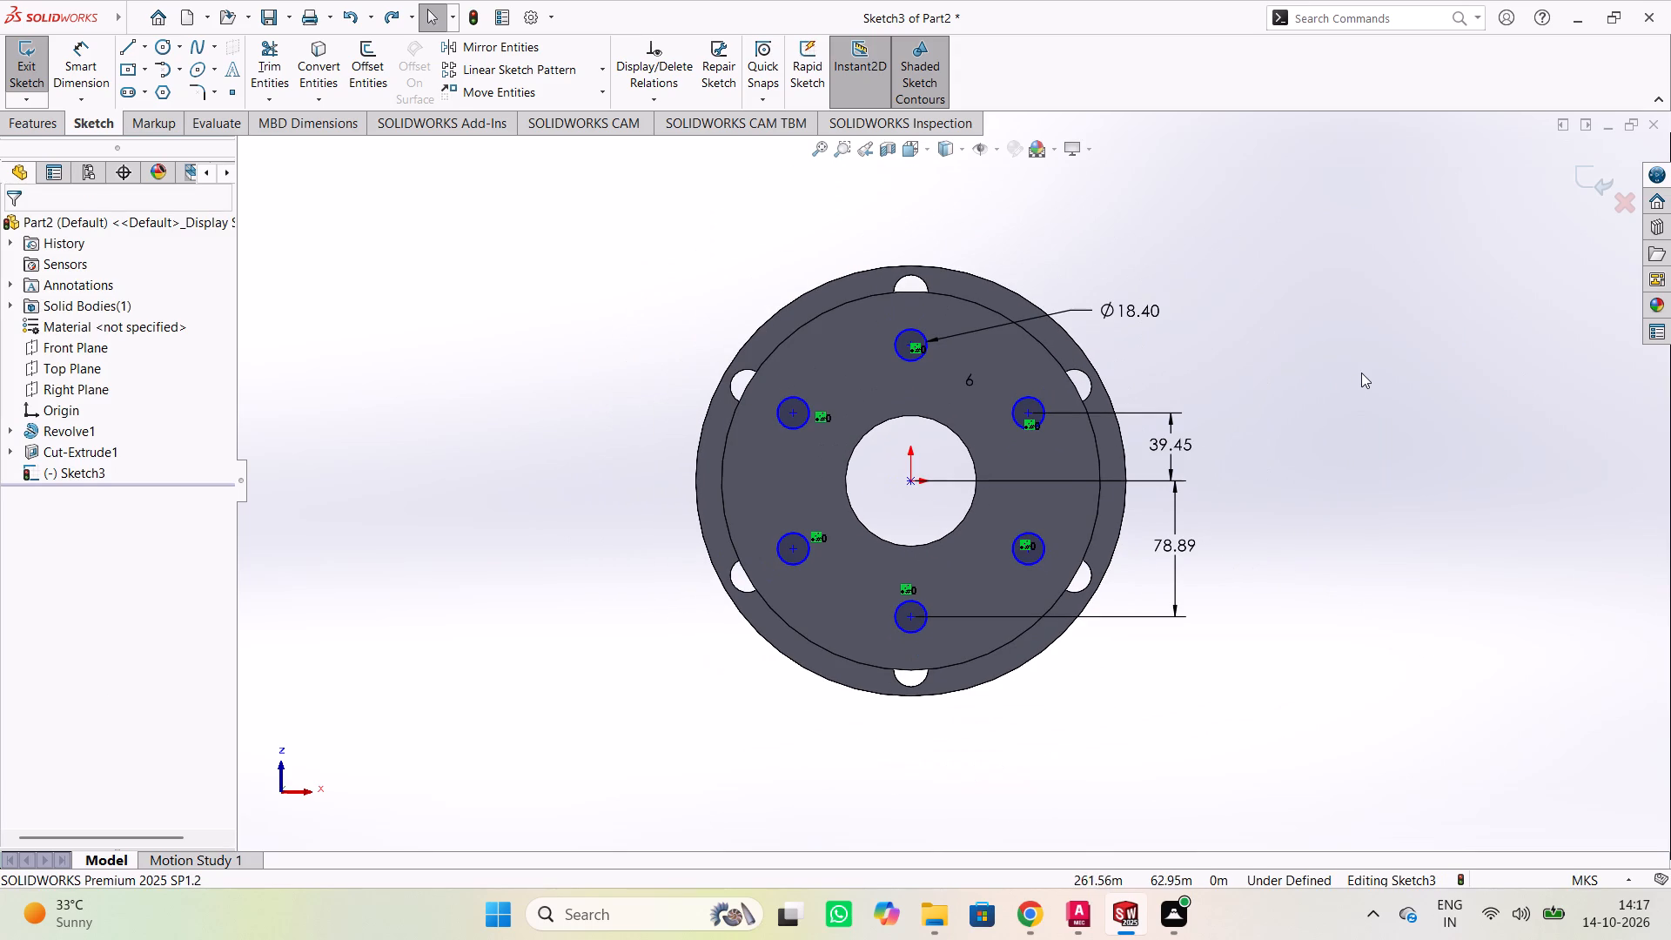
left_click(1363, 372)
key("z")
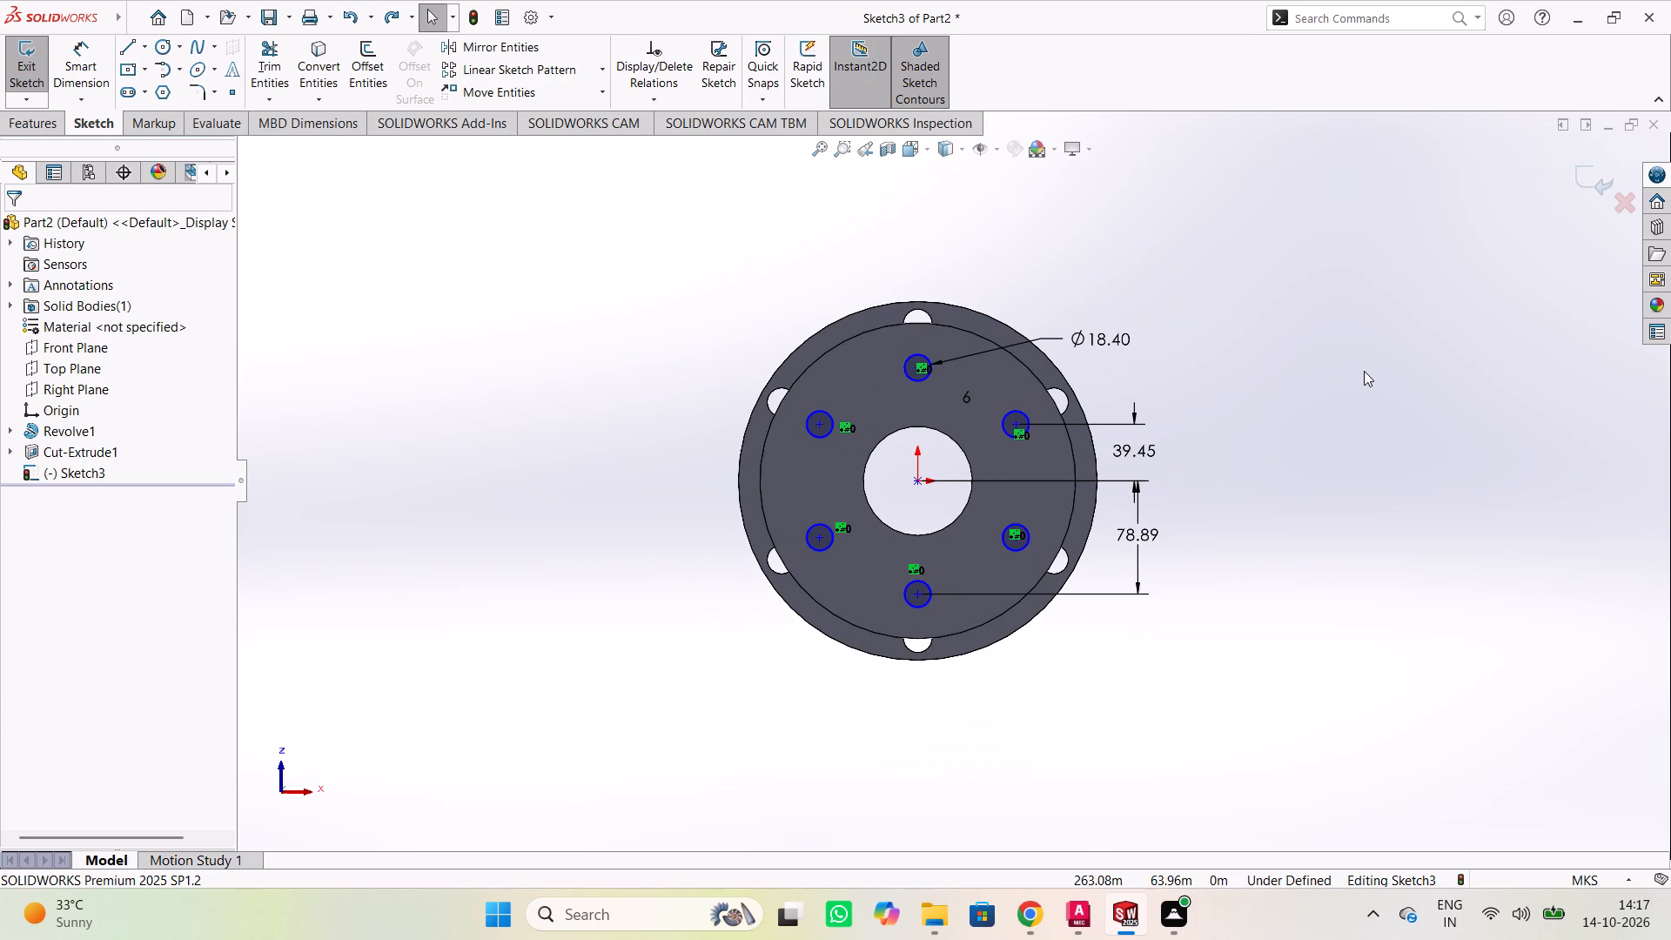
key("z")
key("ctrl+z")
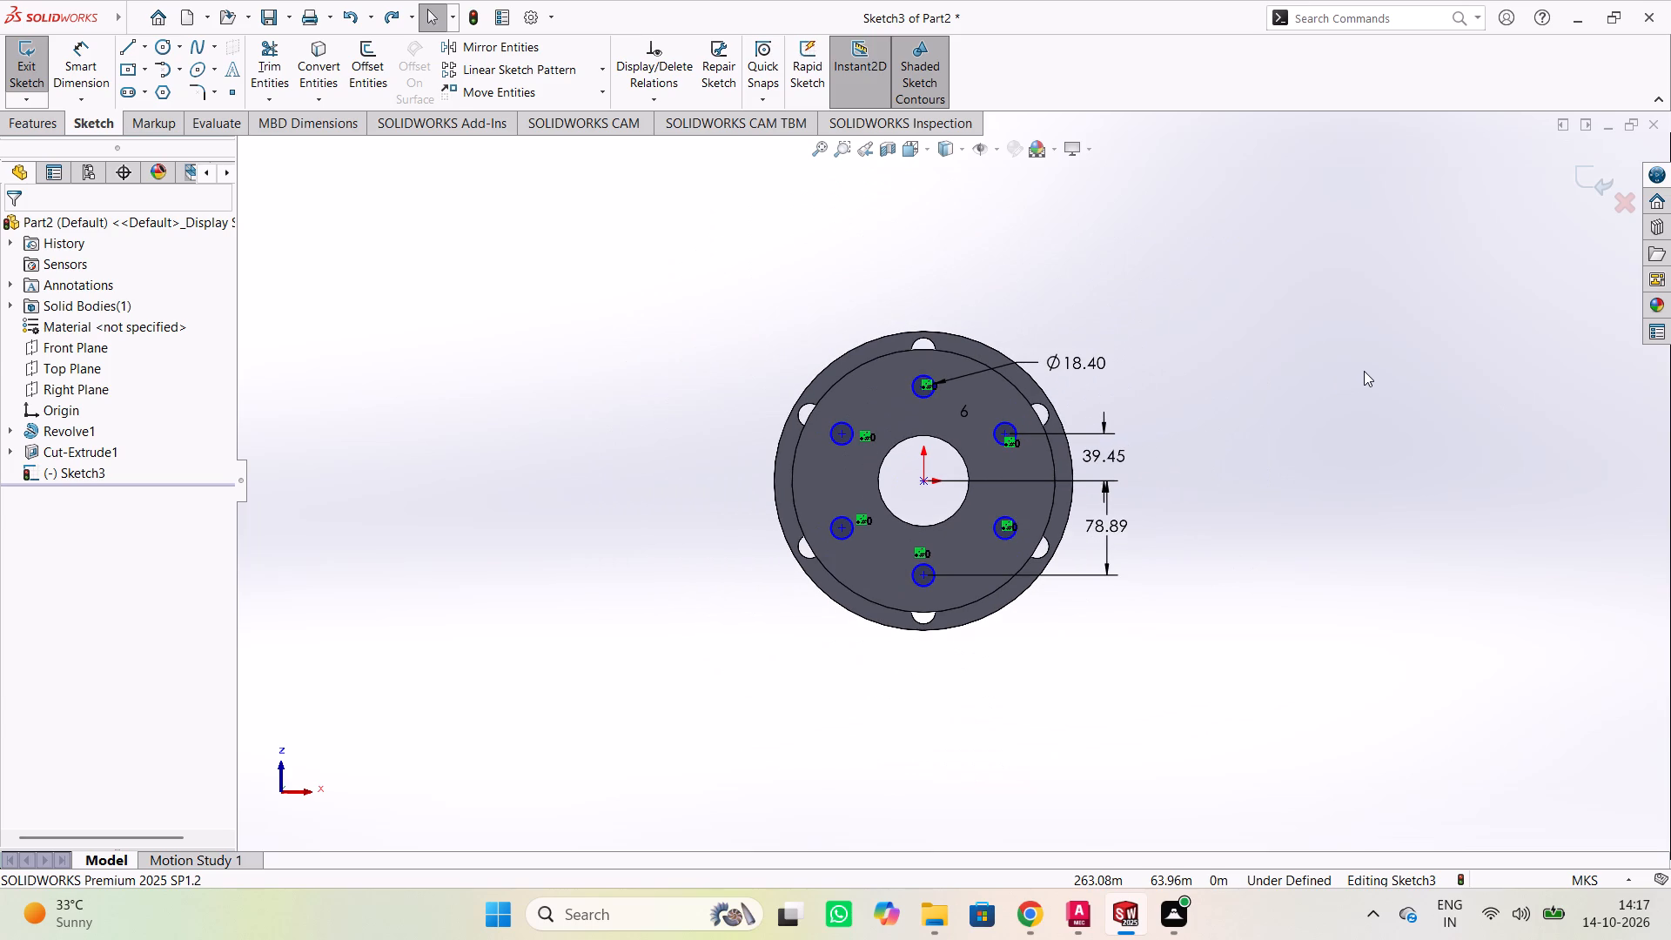
Undo the vertical dimension between the origin and the bottom small circle's center in Sketch3.
key("z")
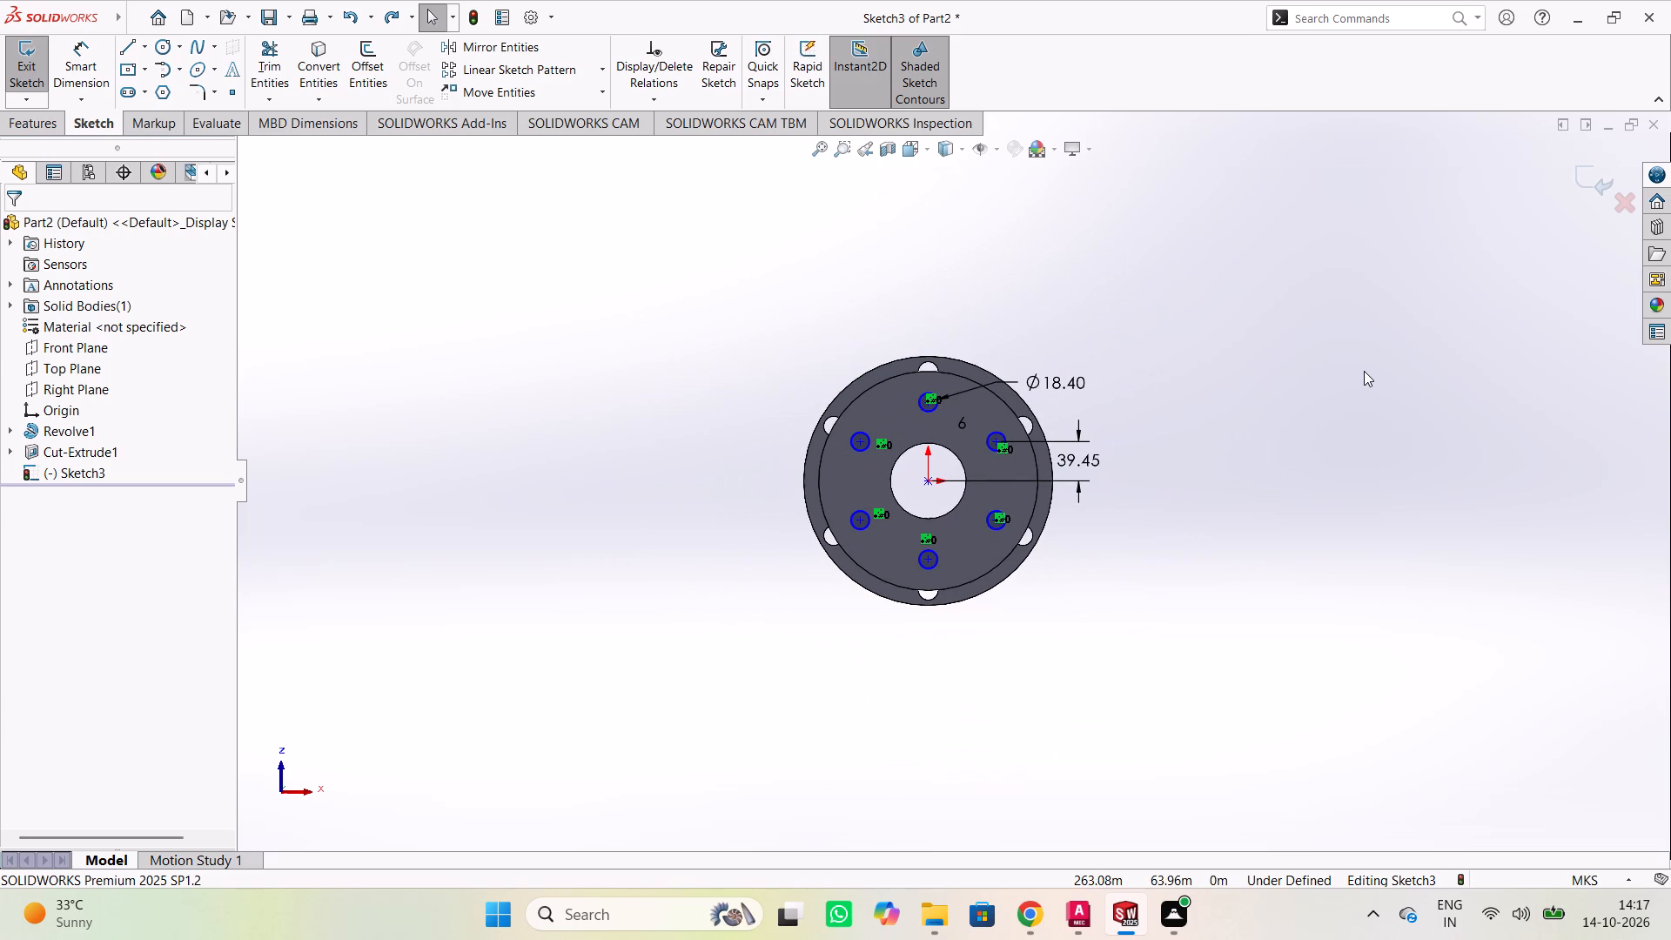
key("z")
key("ctrl+z")
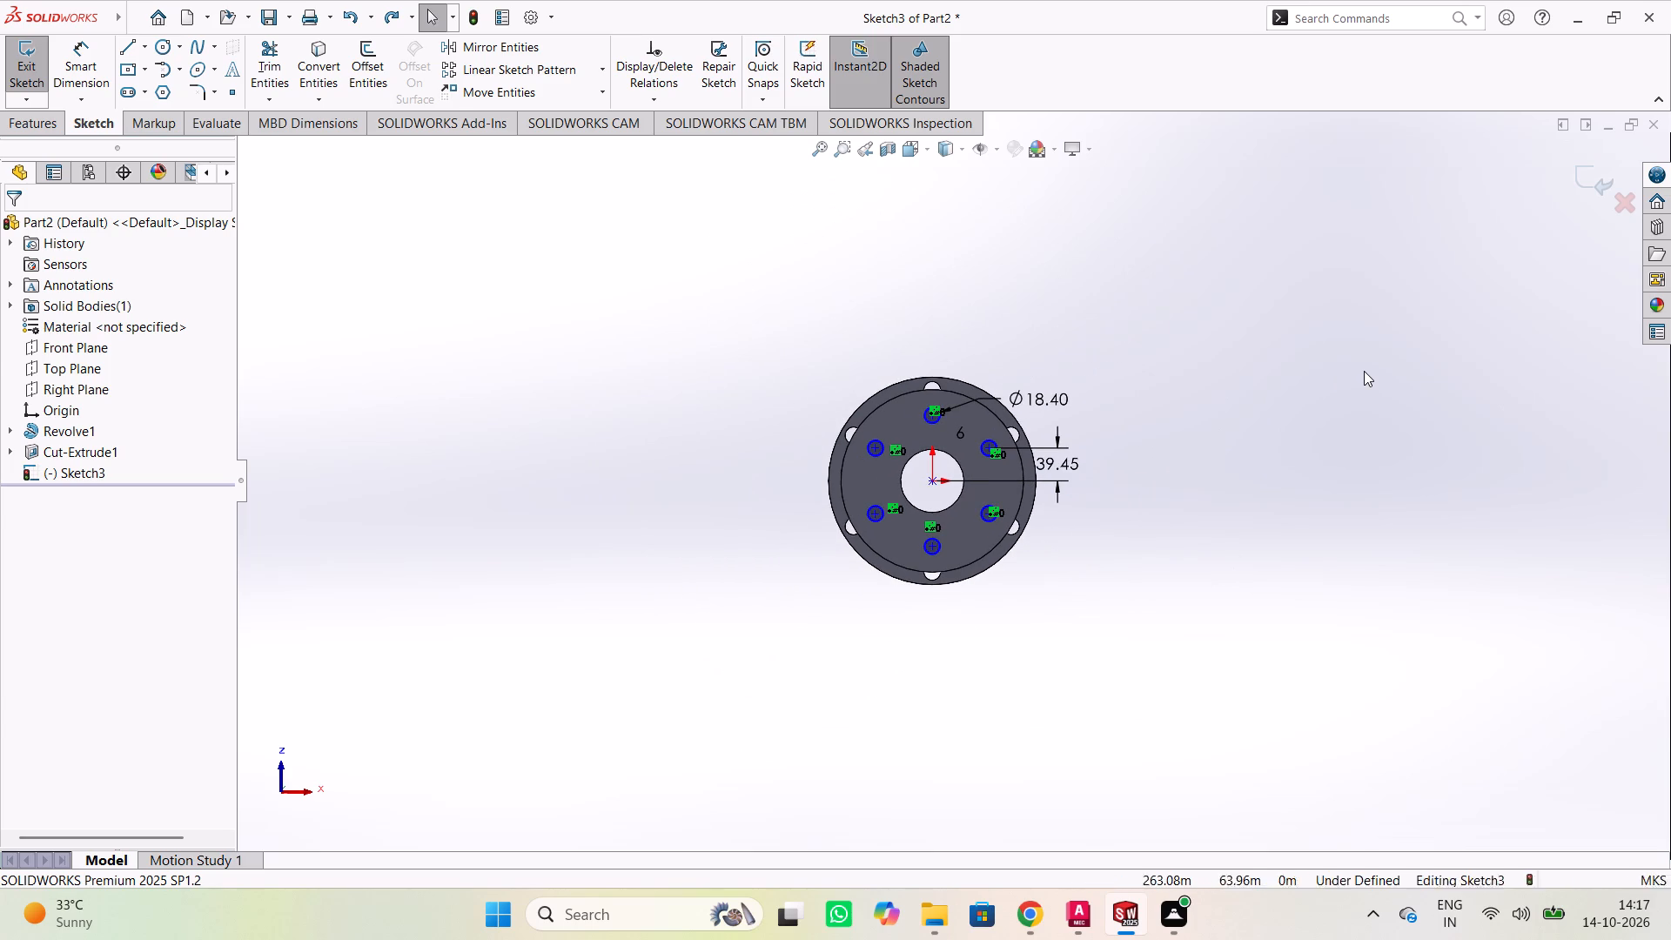
key("z")
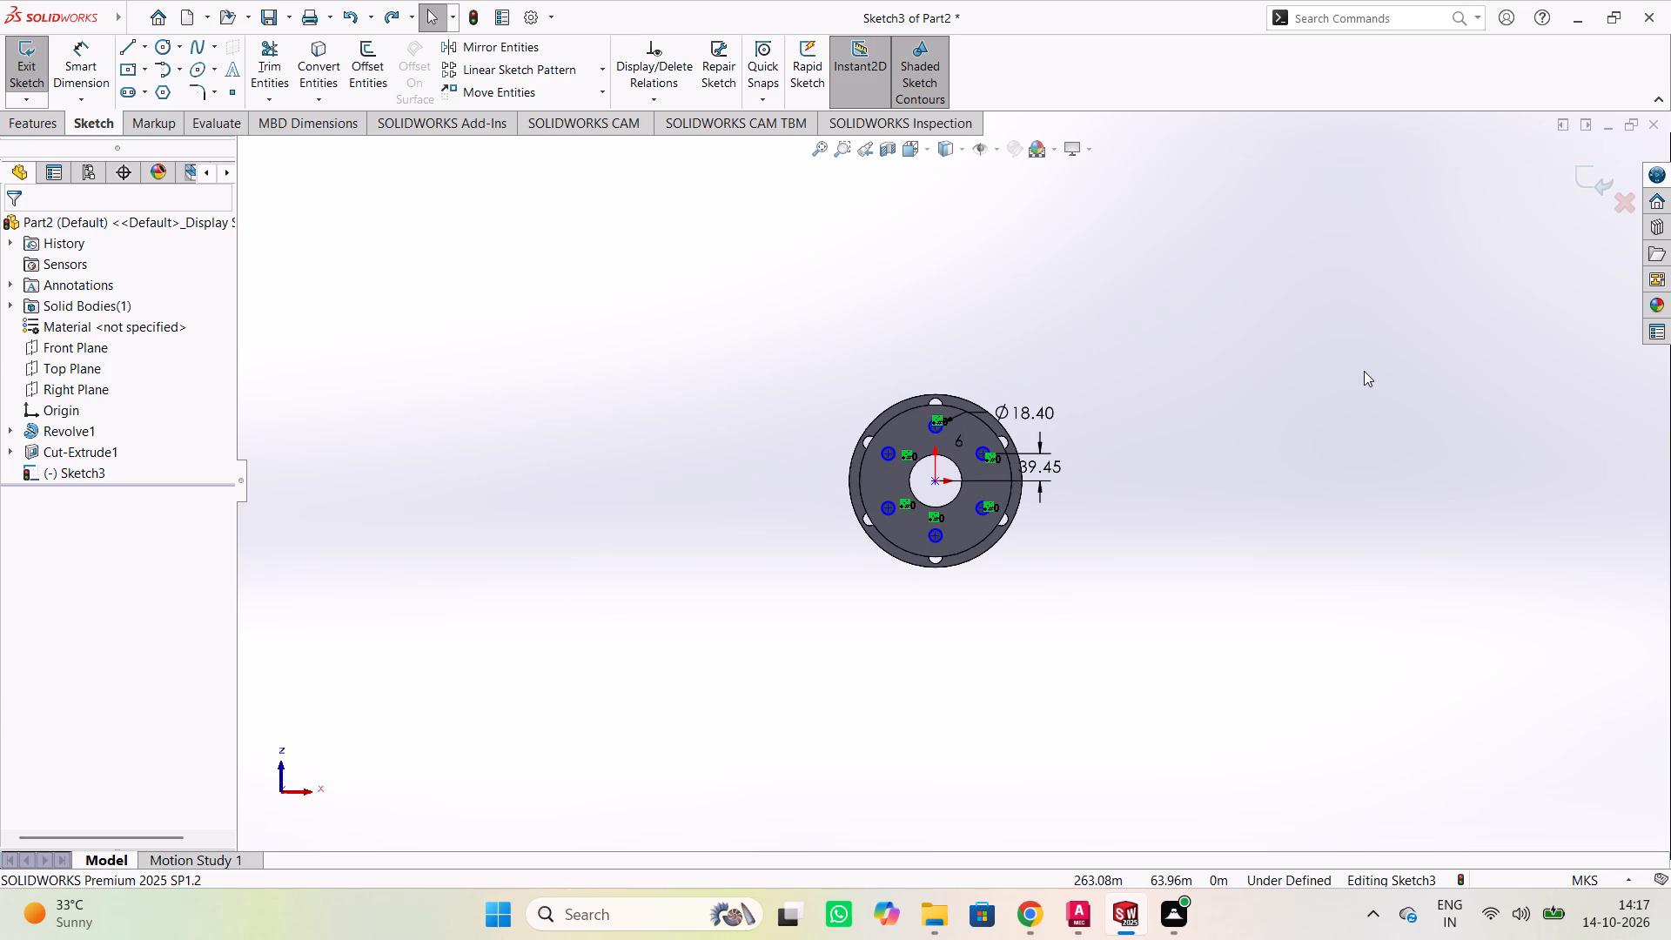
scroll(970, 311, "down", 4)
scroll(1013, 443, "up", 2)
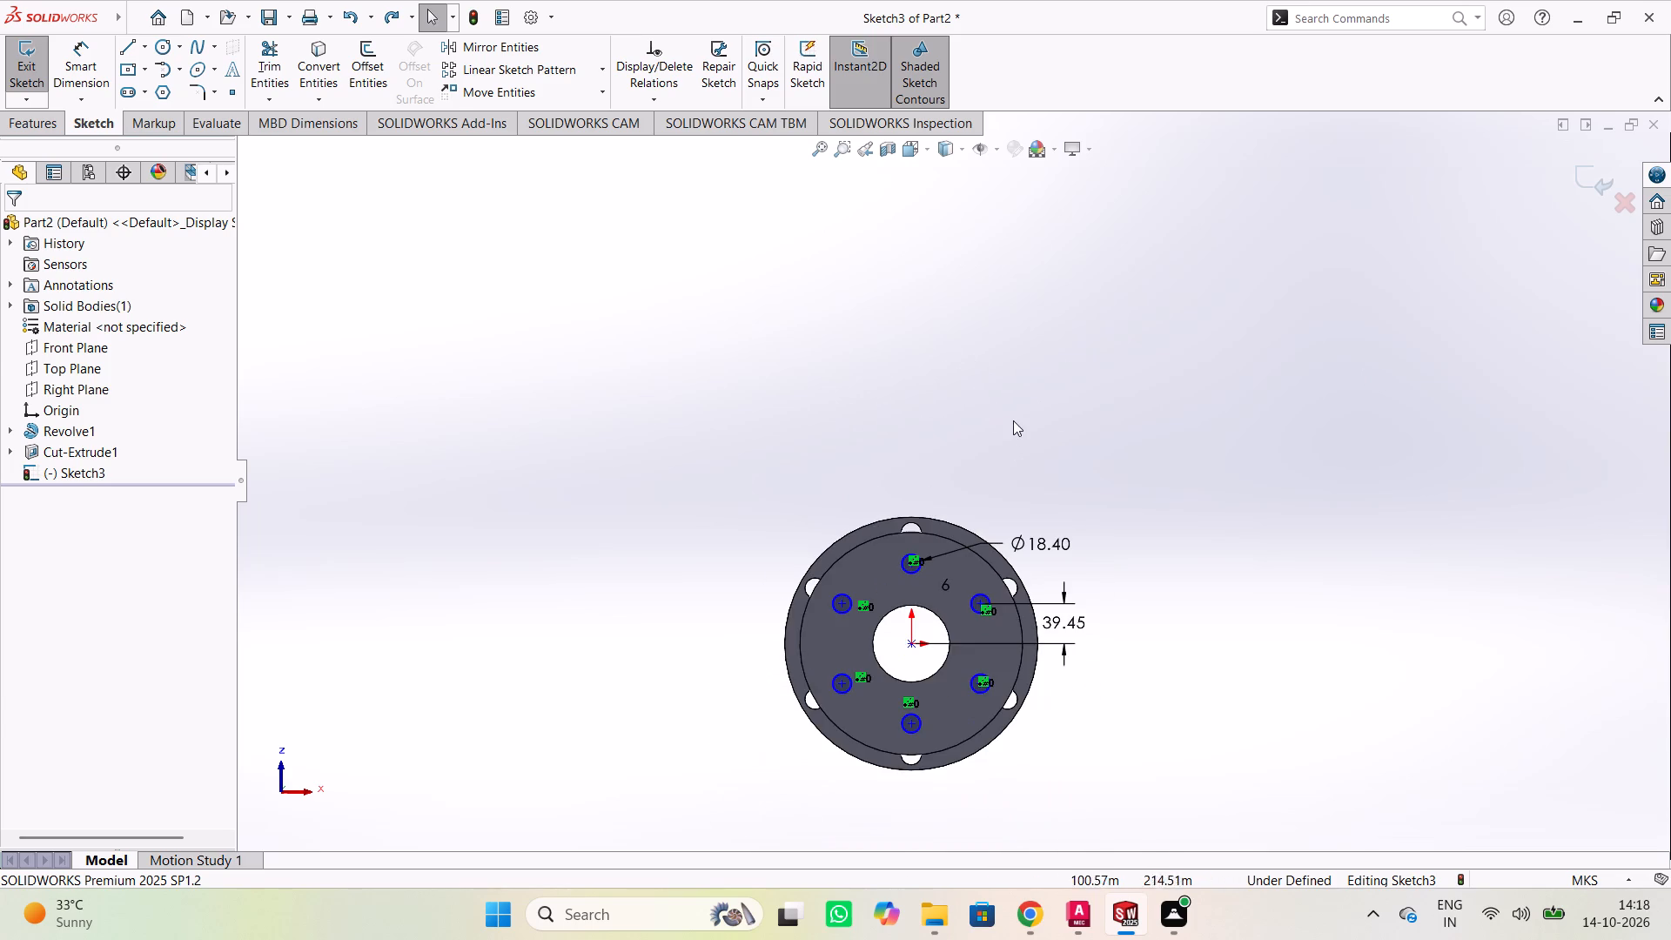
scroll(1024, 425, "down", 2)
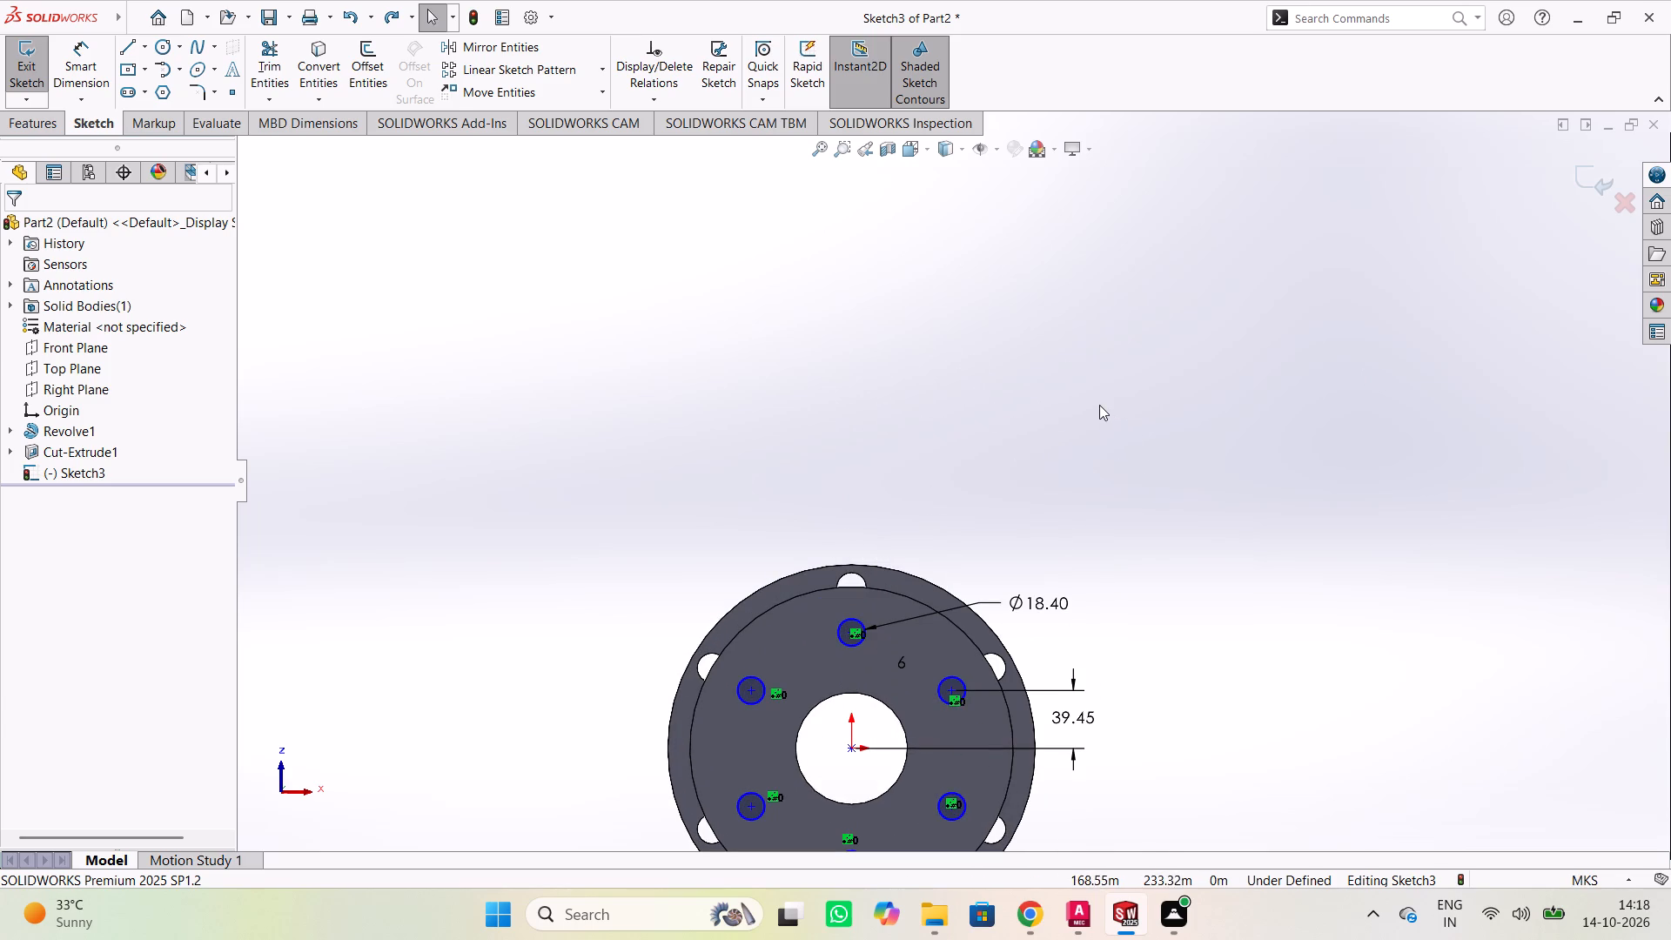
left_click(1099, 405)
key("z")
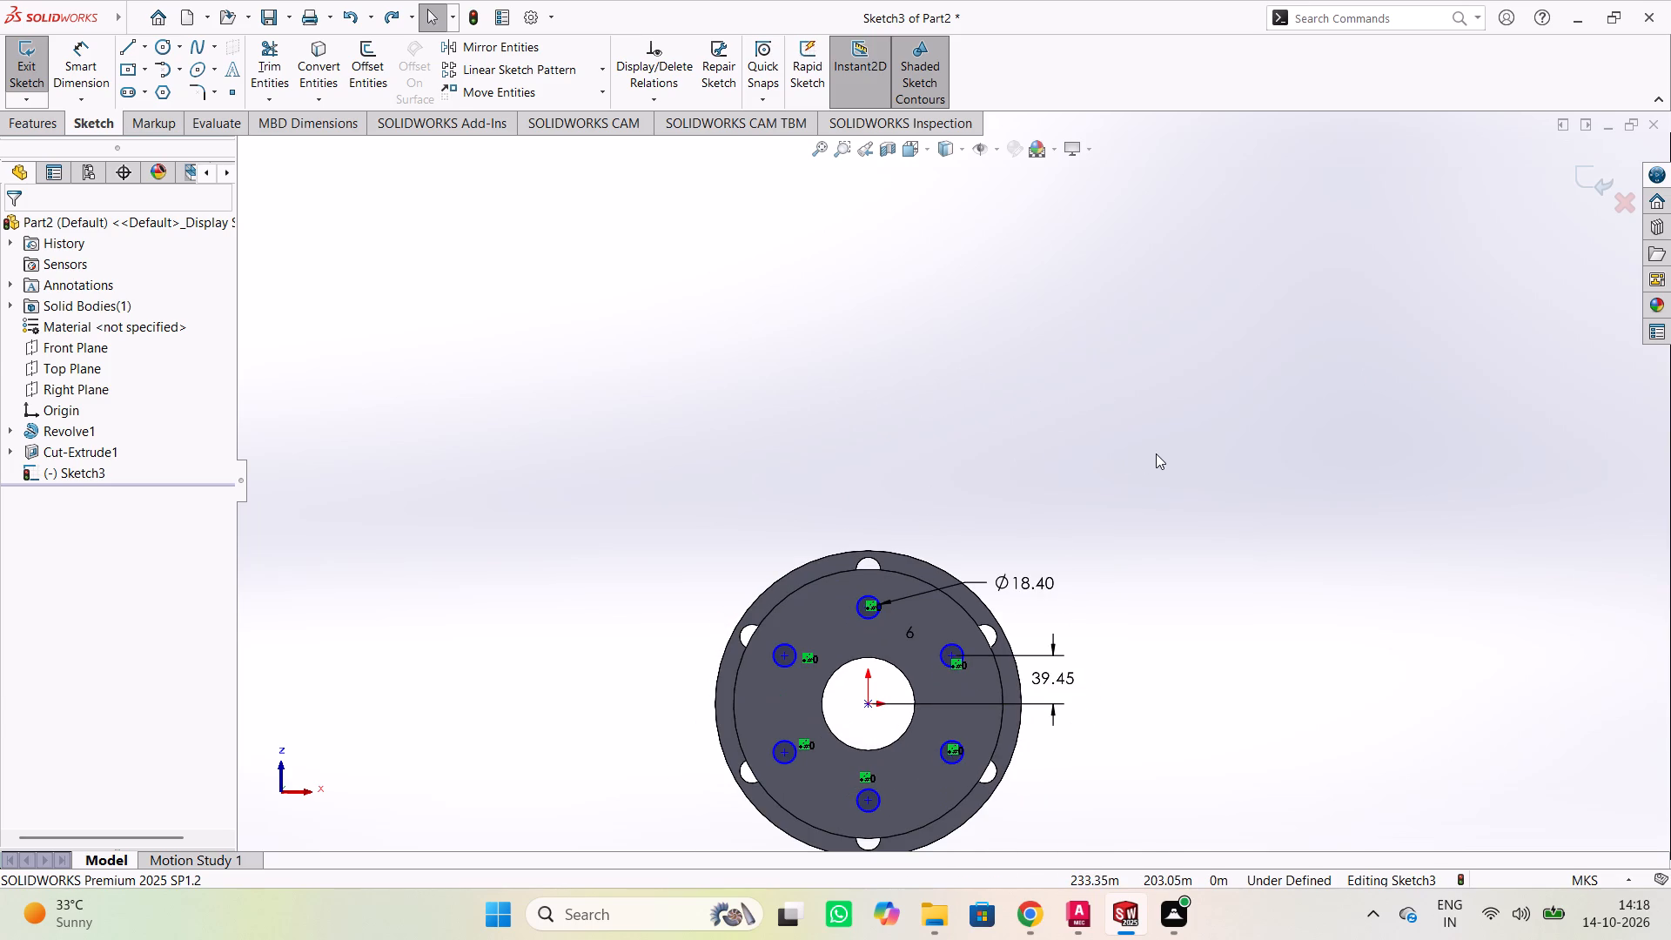
key("z")
key("z")
key("z")
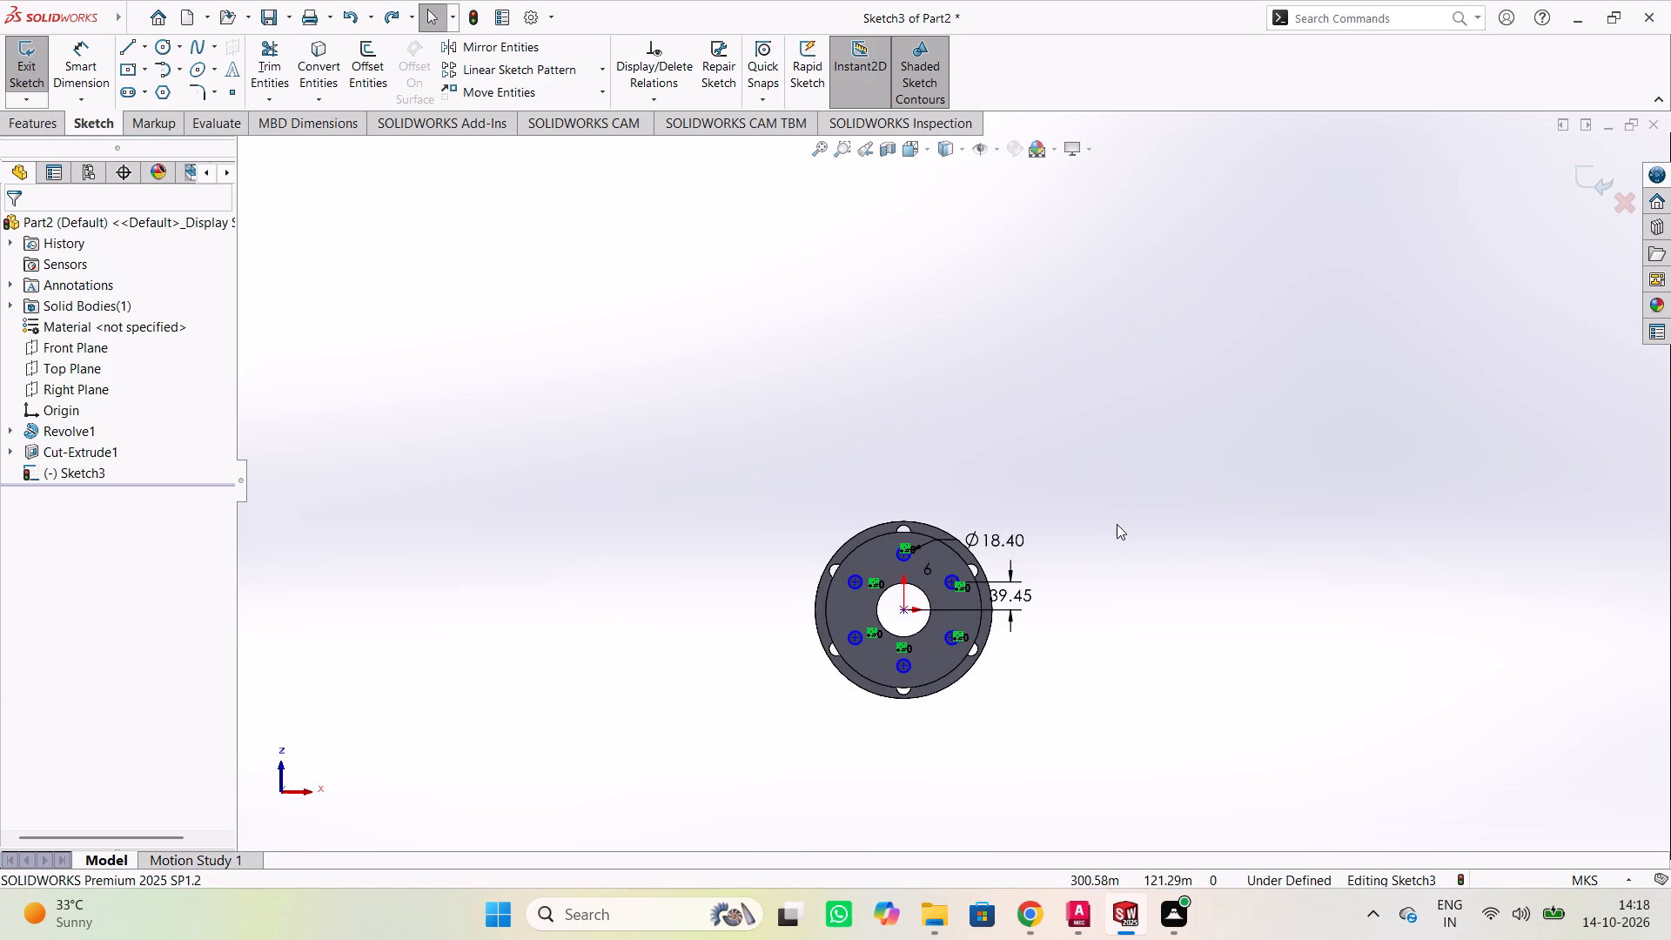
Delete the 39.45 vertical dimension between the origin and the upper-right small circle's center.
scroll(931, 594, "down", 4)
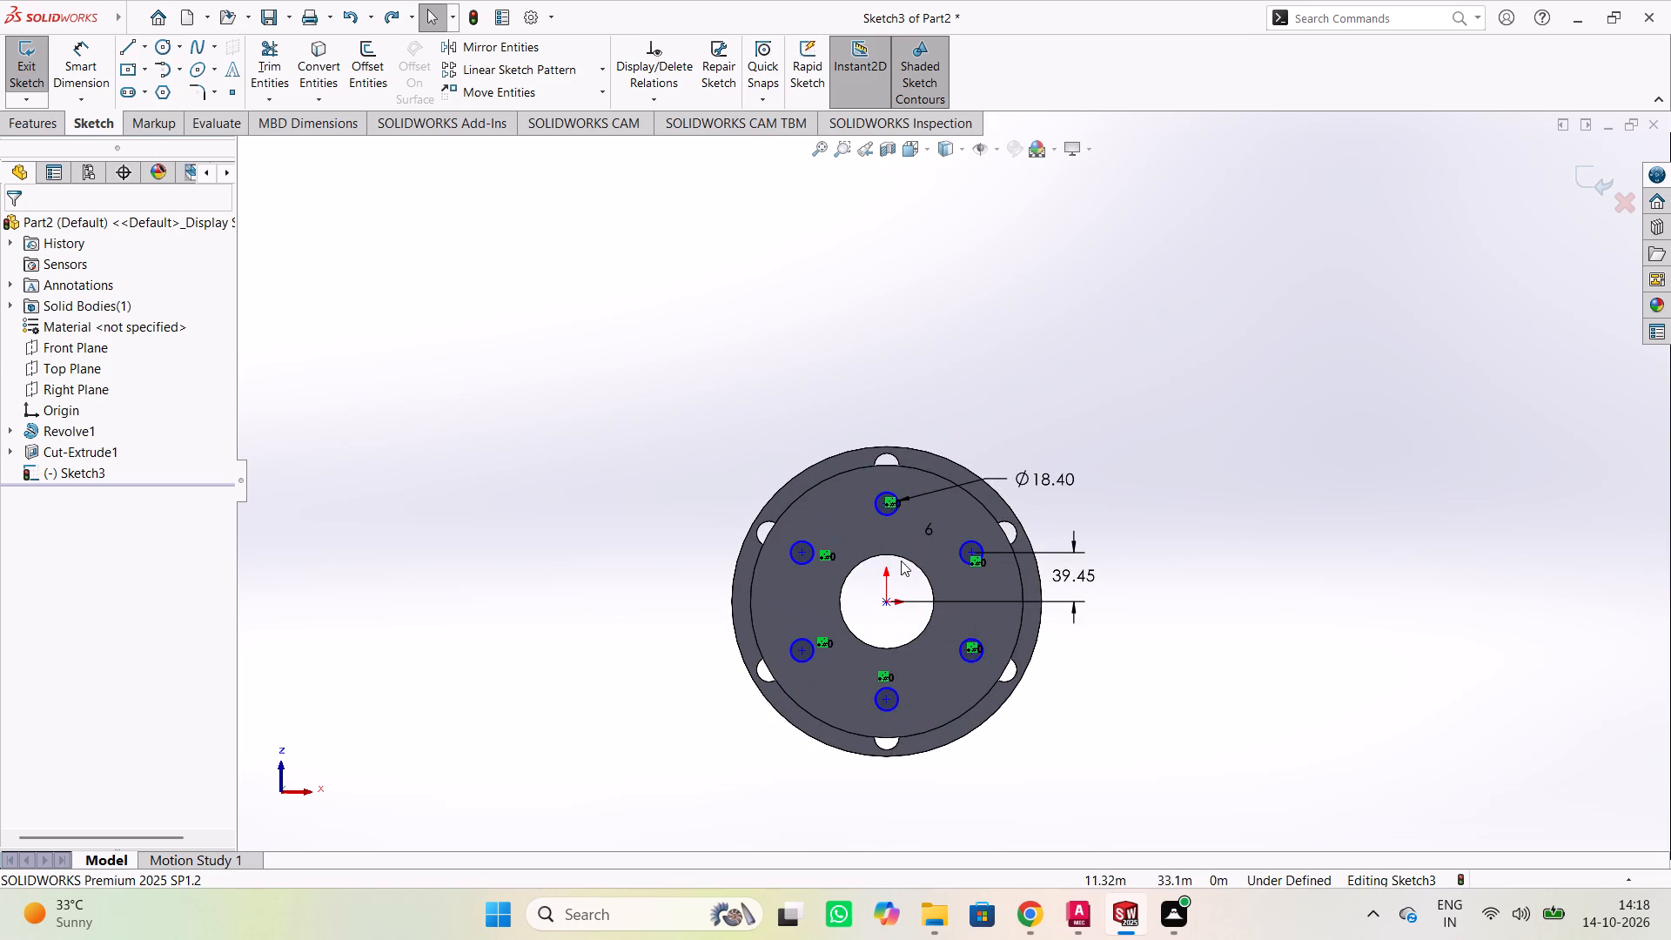
scroll(901, 561, "down", 2)
left_click(1207, 578)
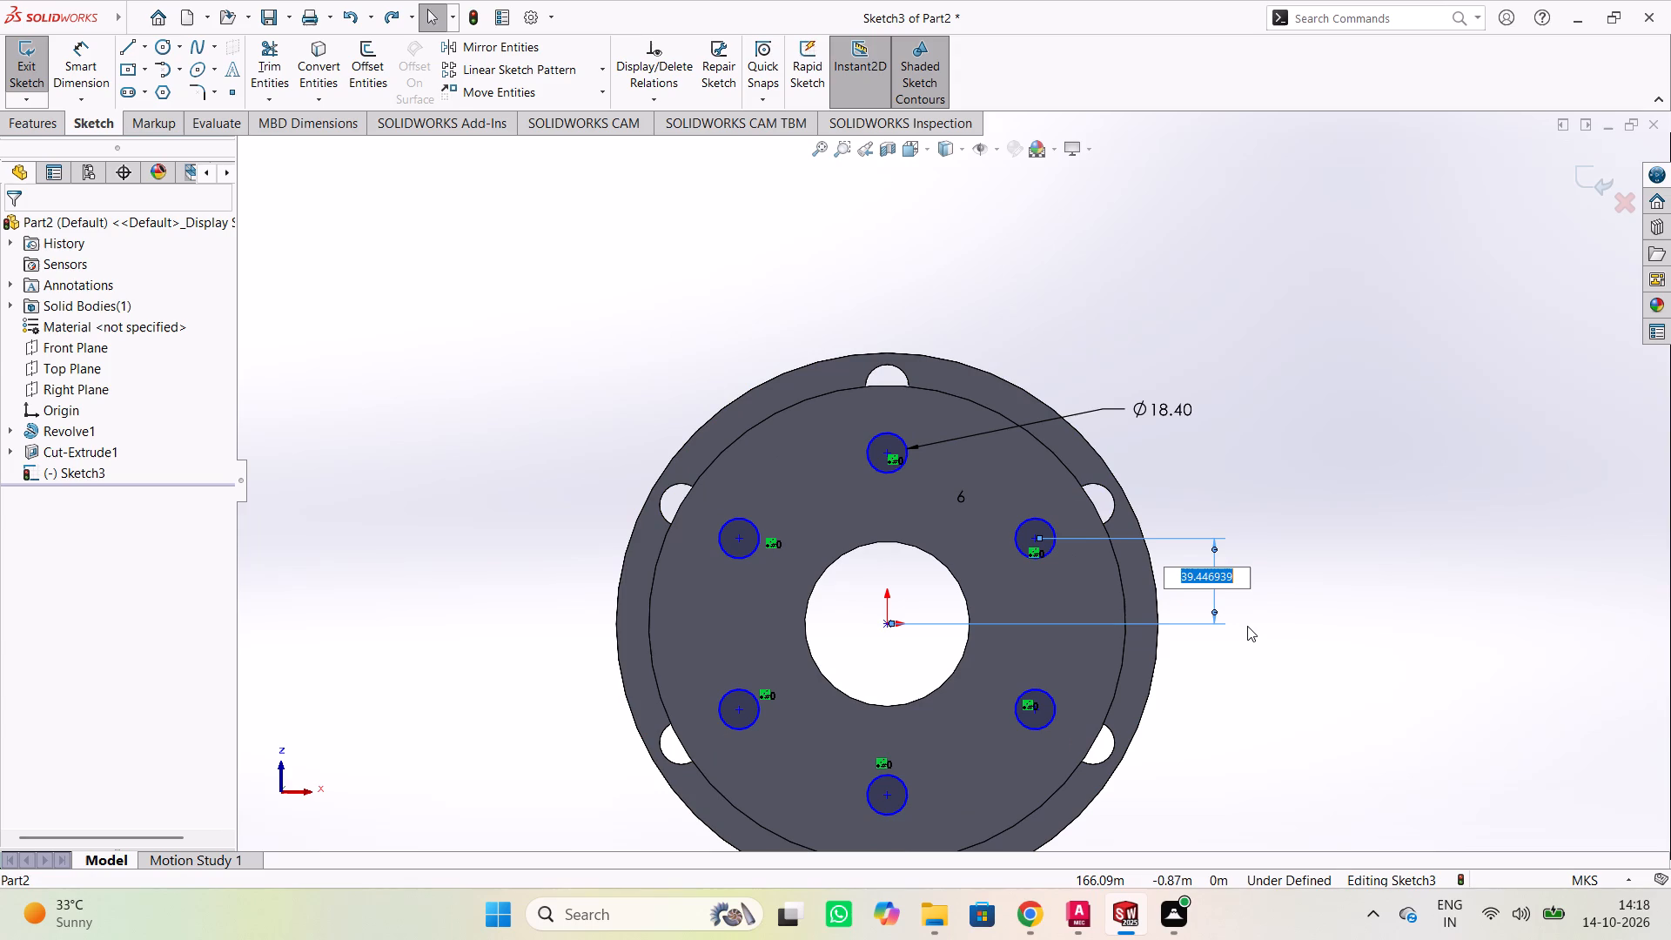
key("Escape")
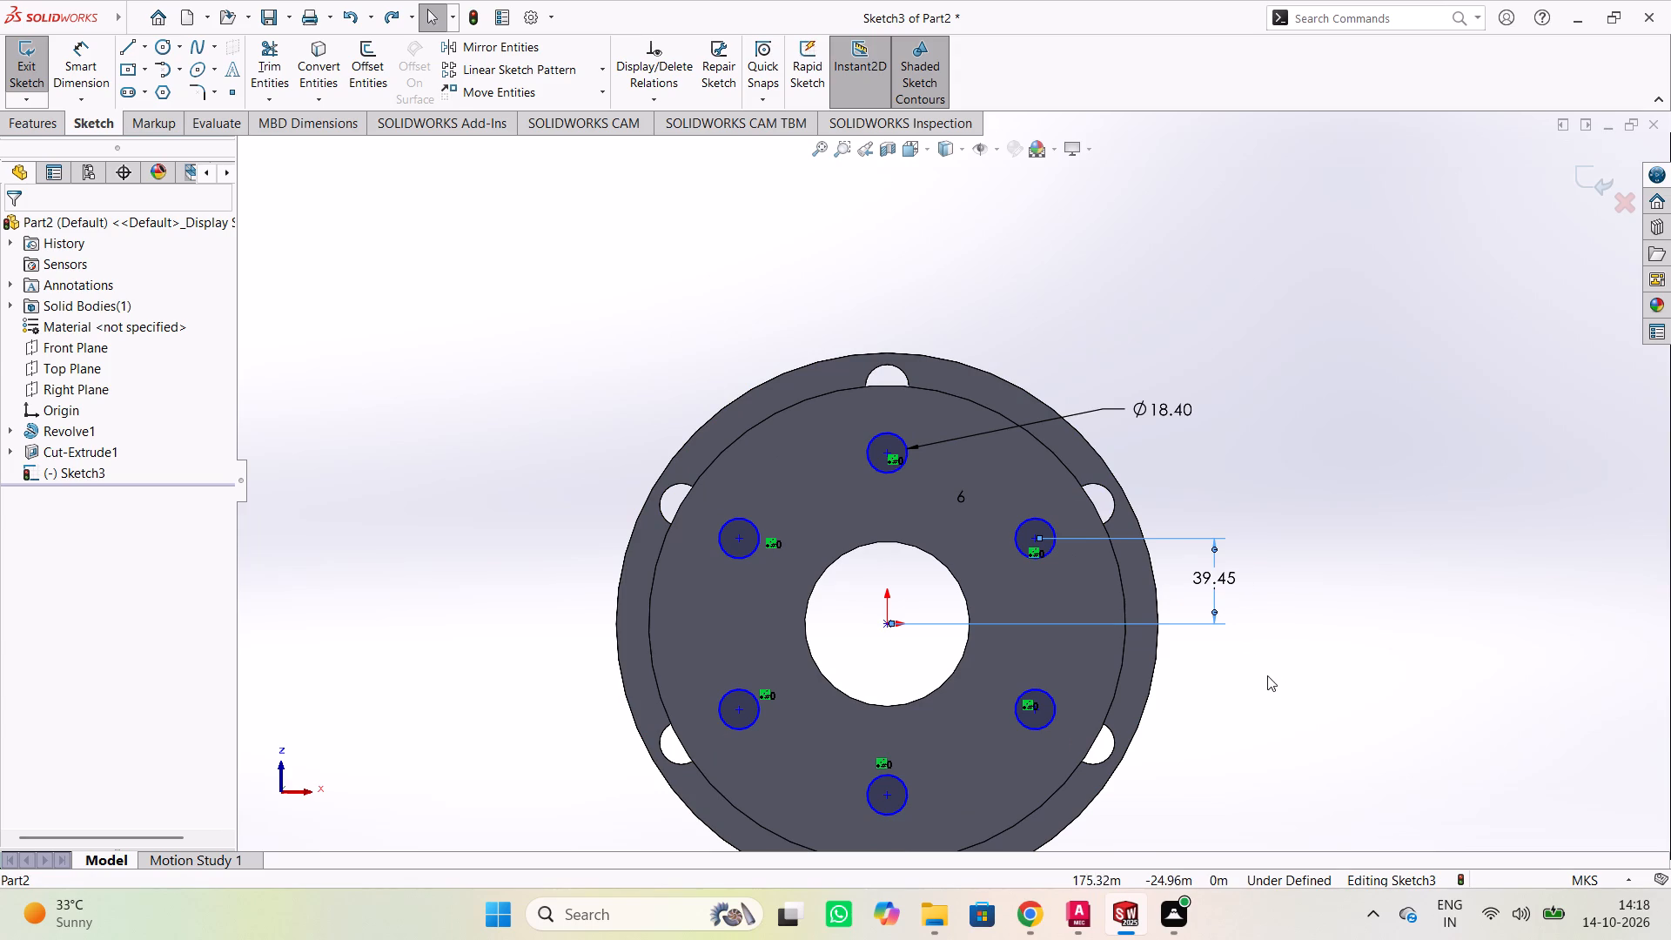
left_click_drag(1239, 630, 1245, 646)
left_click(1198, 578)
key("Delete")
key("Delete")
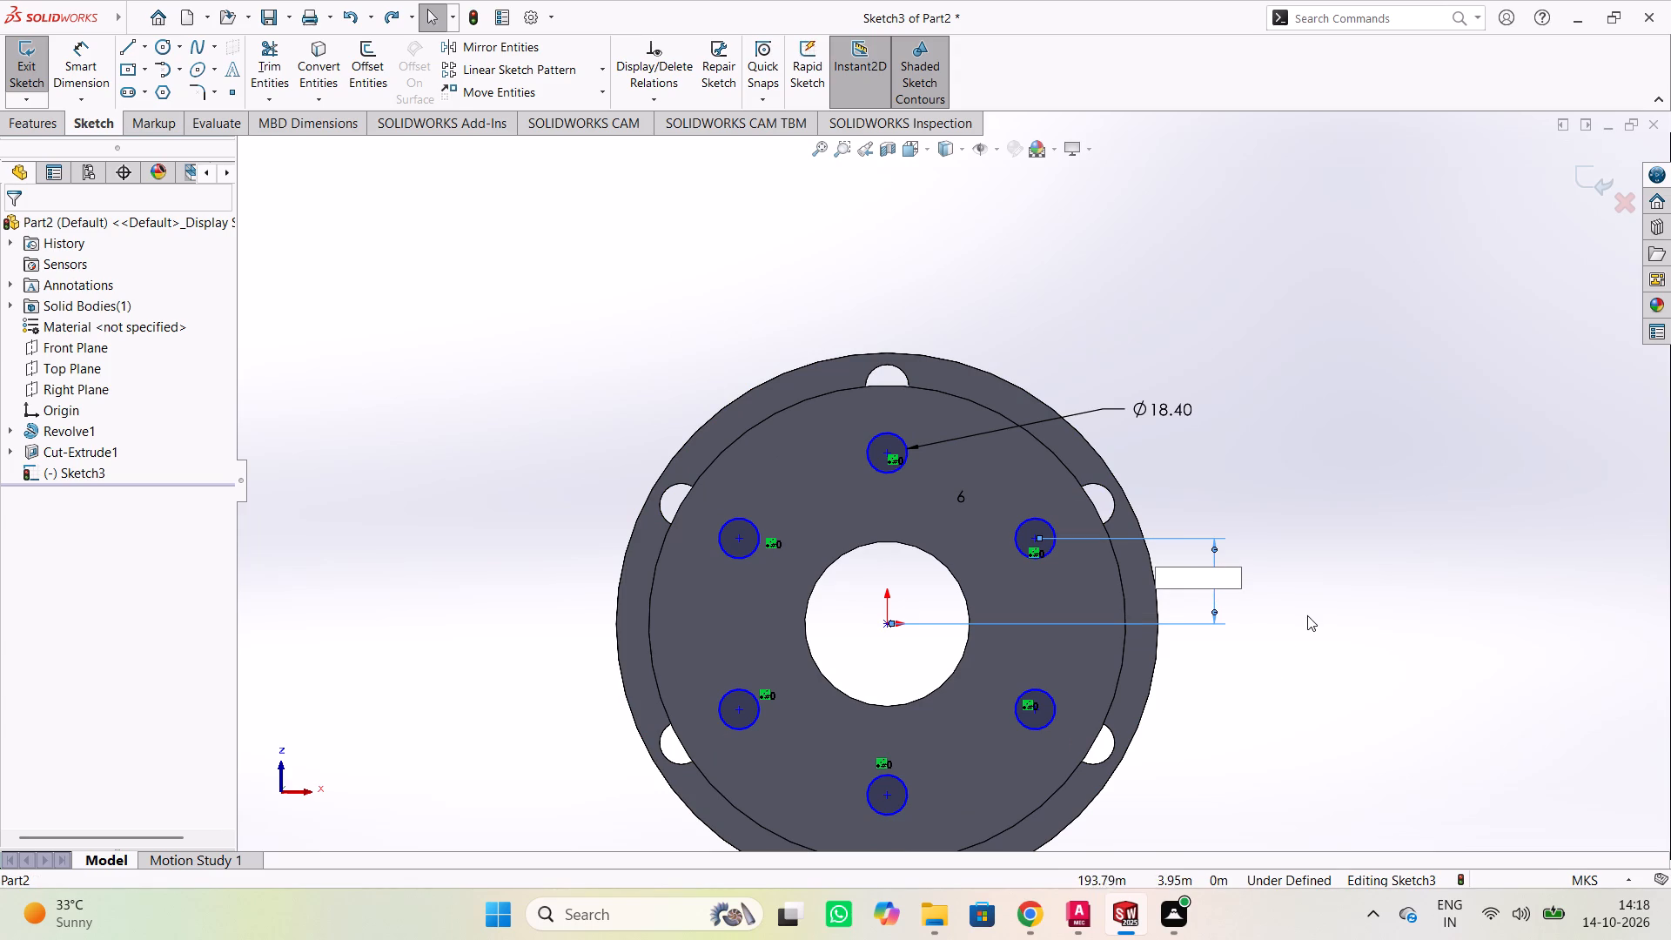
left_click(1320, 612)
left_click(995, 359)
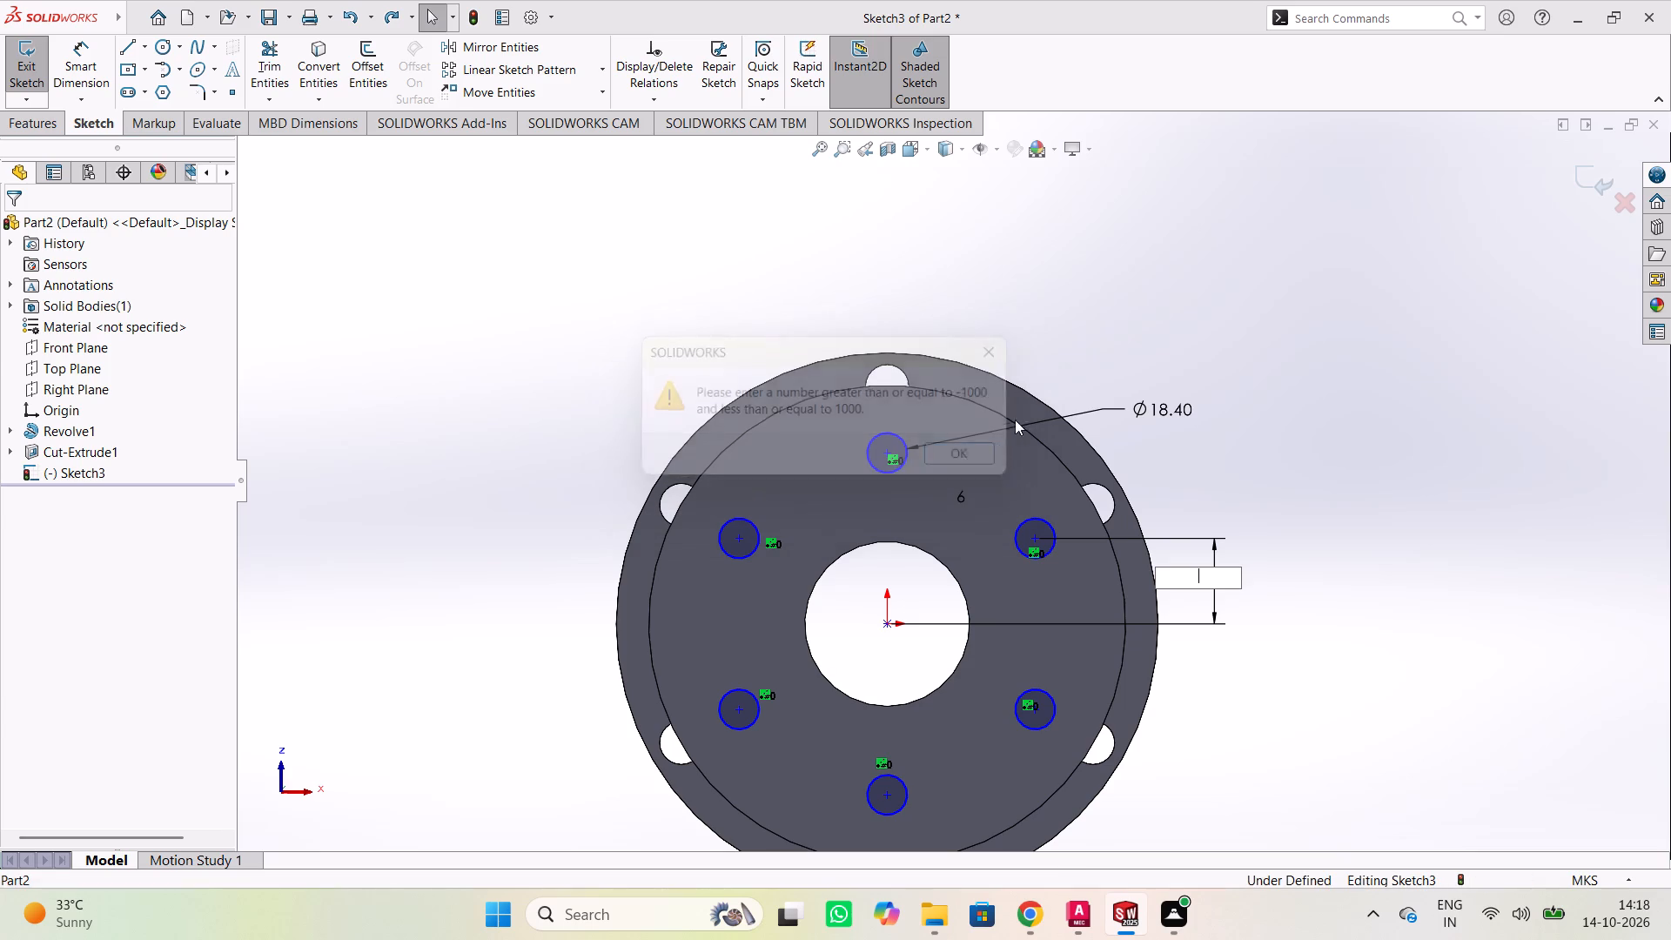
key("Escape")
left_click_drag(1312, 608, 1232, 604)
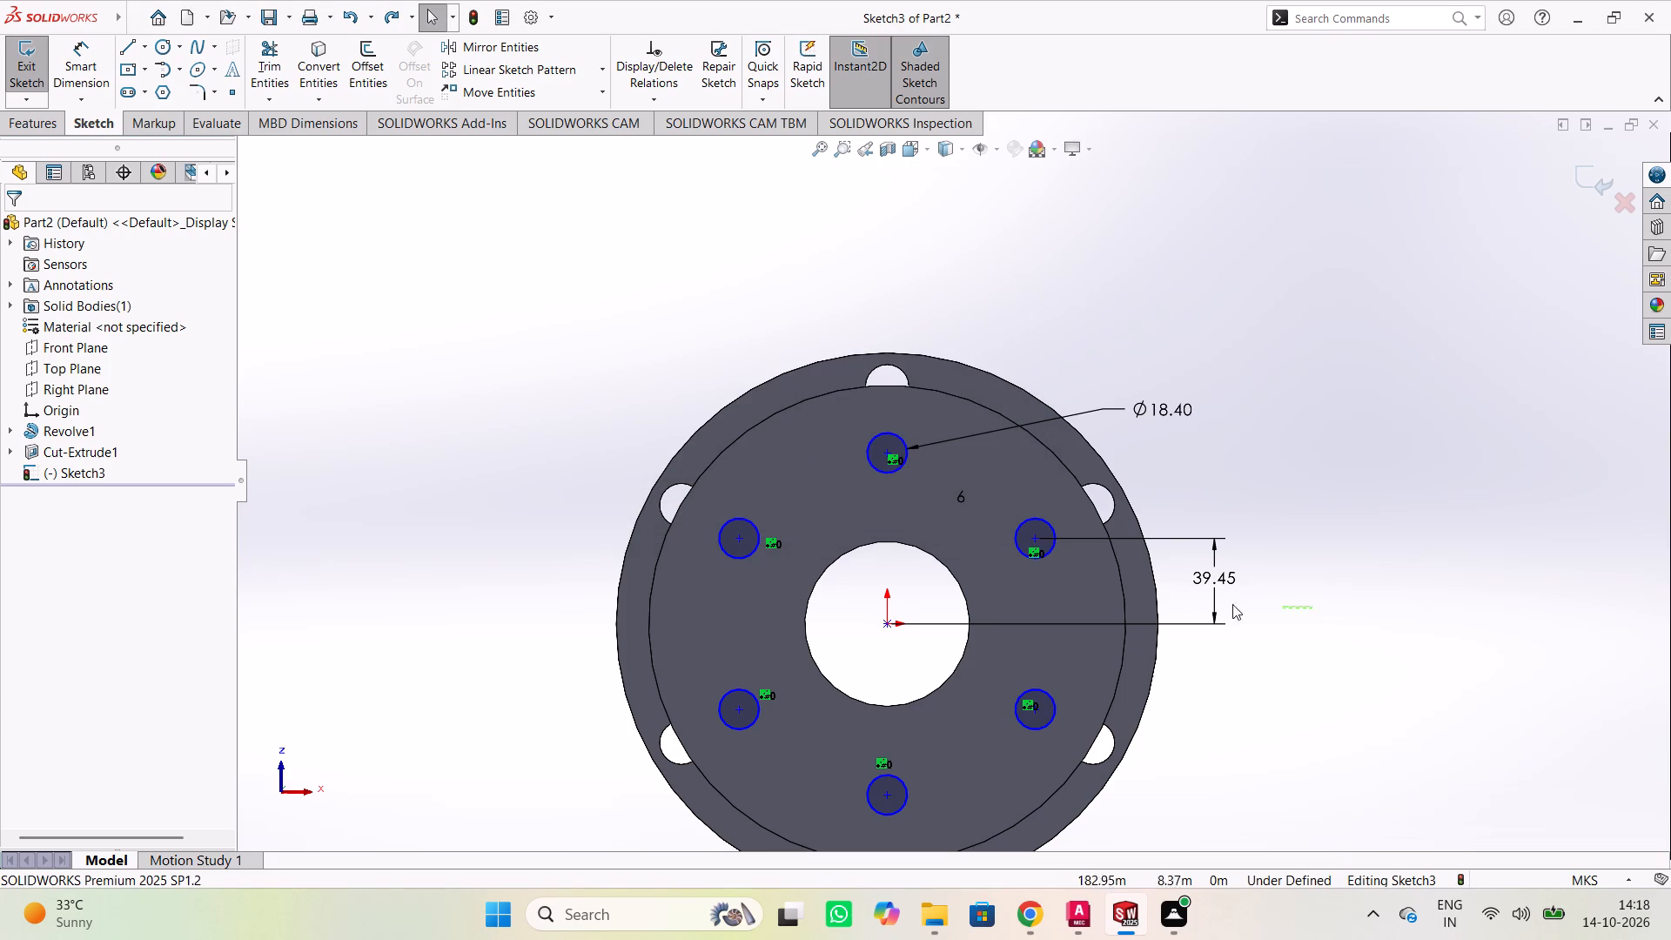
left_click_drag(1232, 604, 1194, 547)
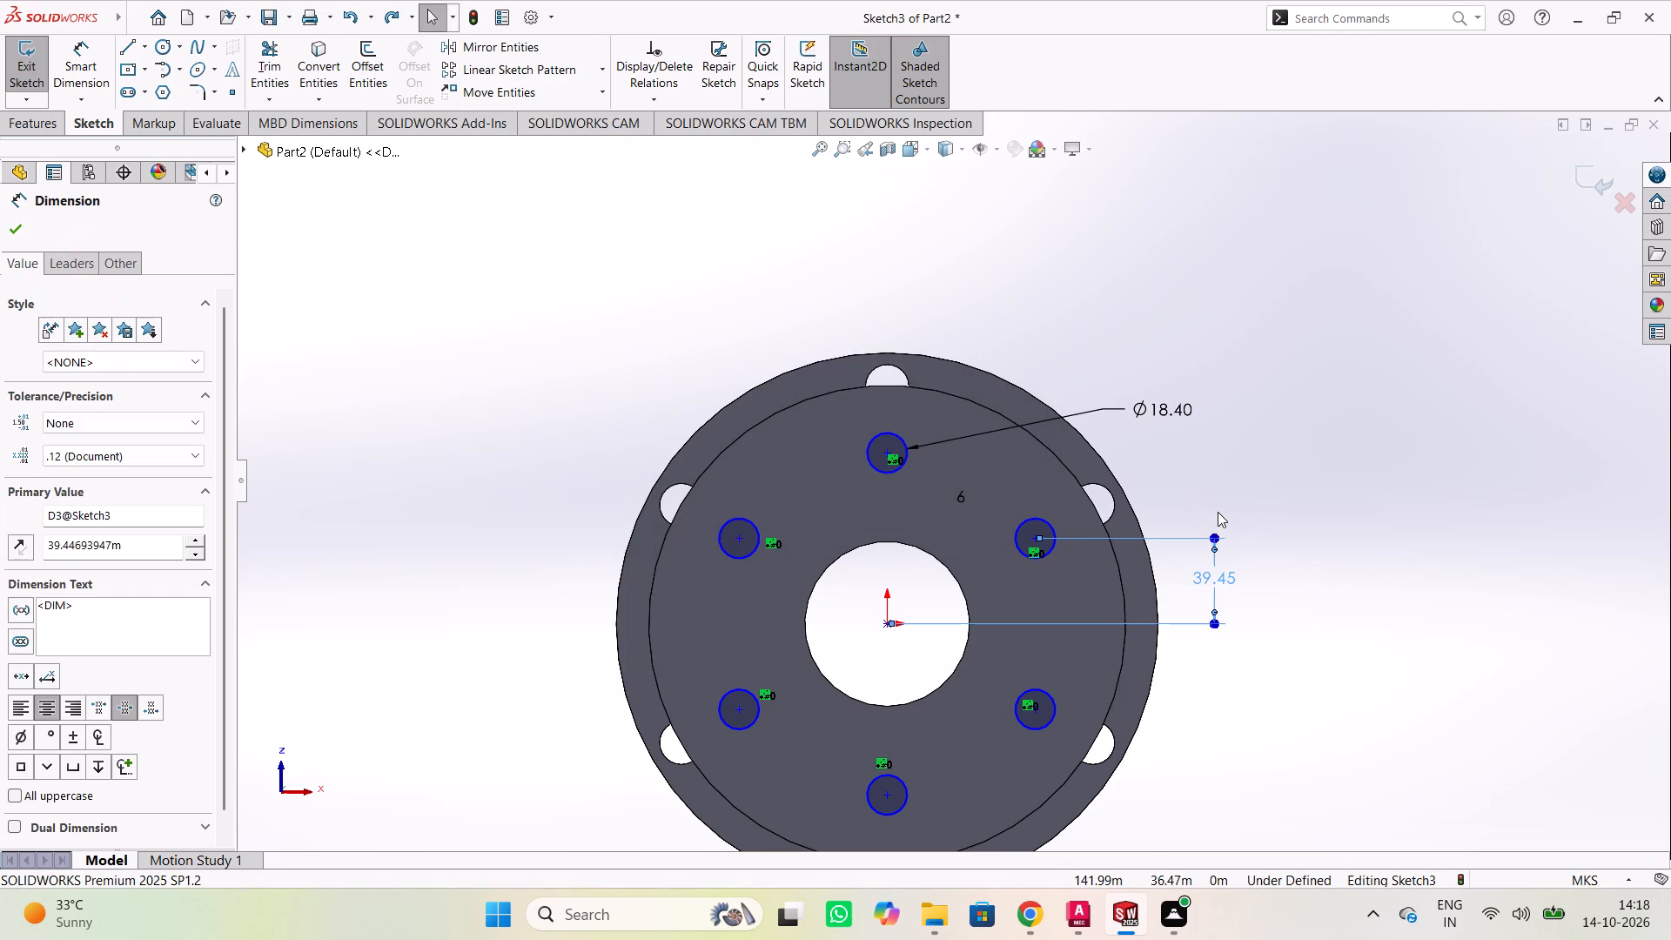
key("Delete")
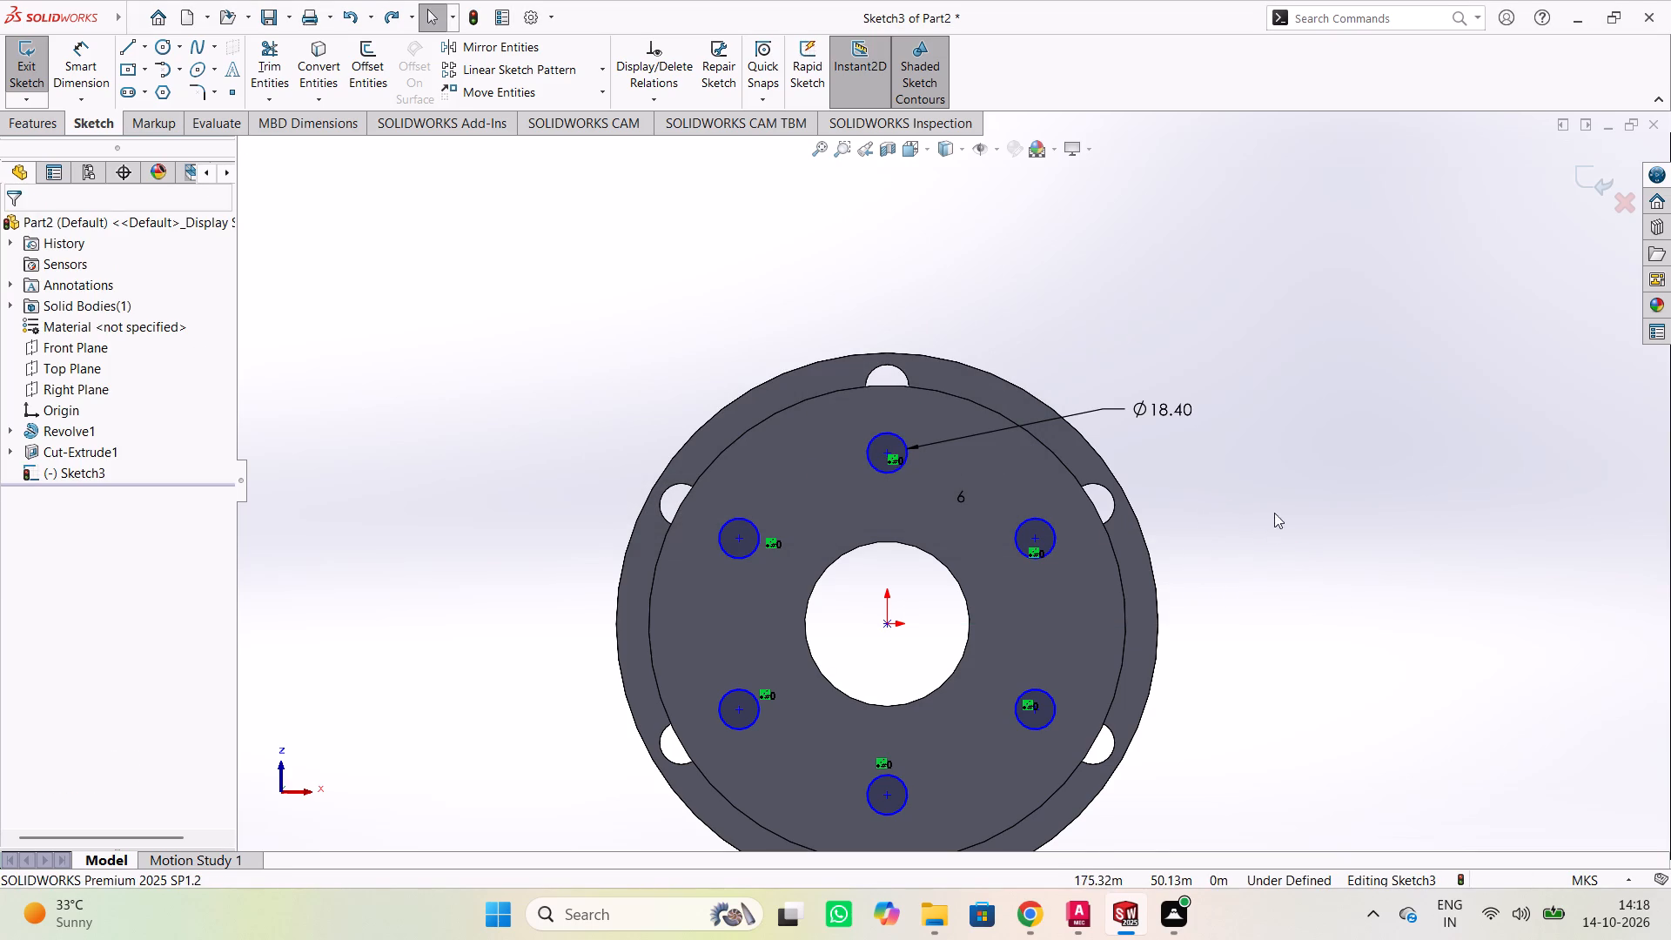
Dimension the vertical distance from the circular pattern's center point to the top small circle's center and set it to 84 m.
scroll(1250, 524, "down", 1)
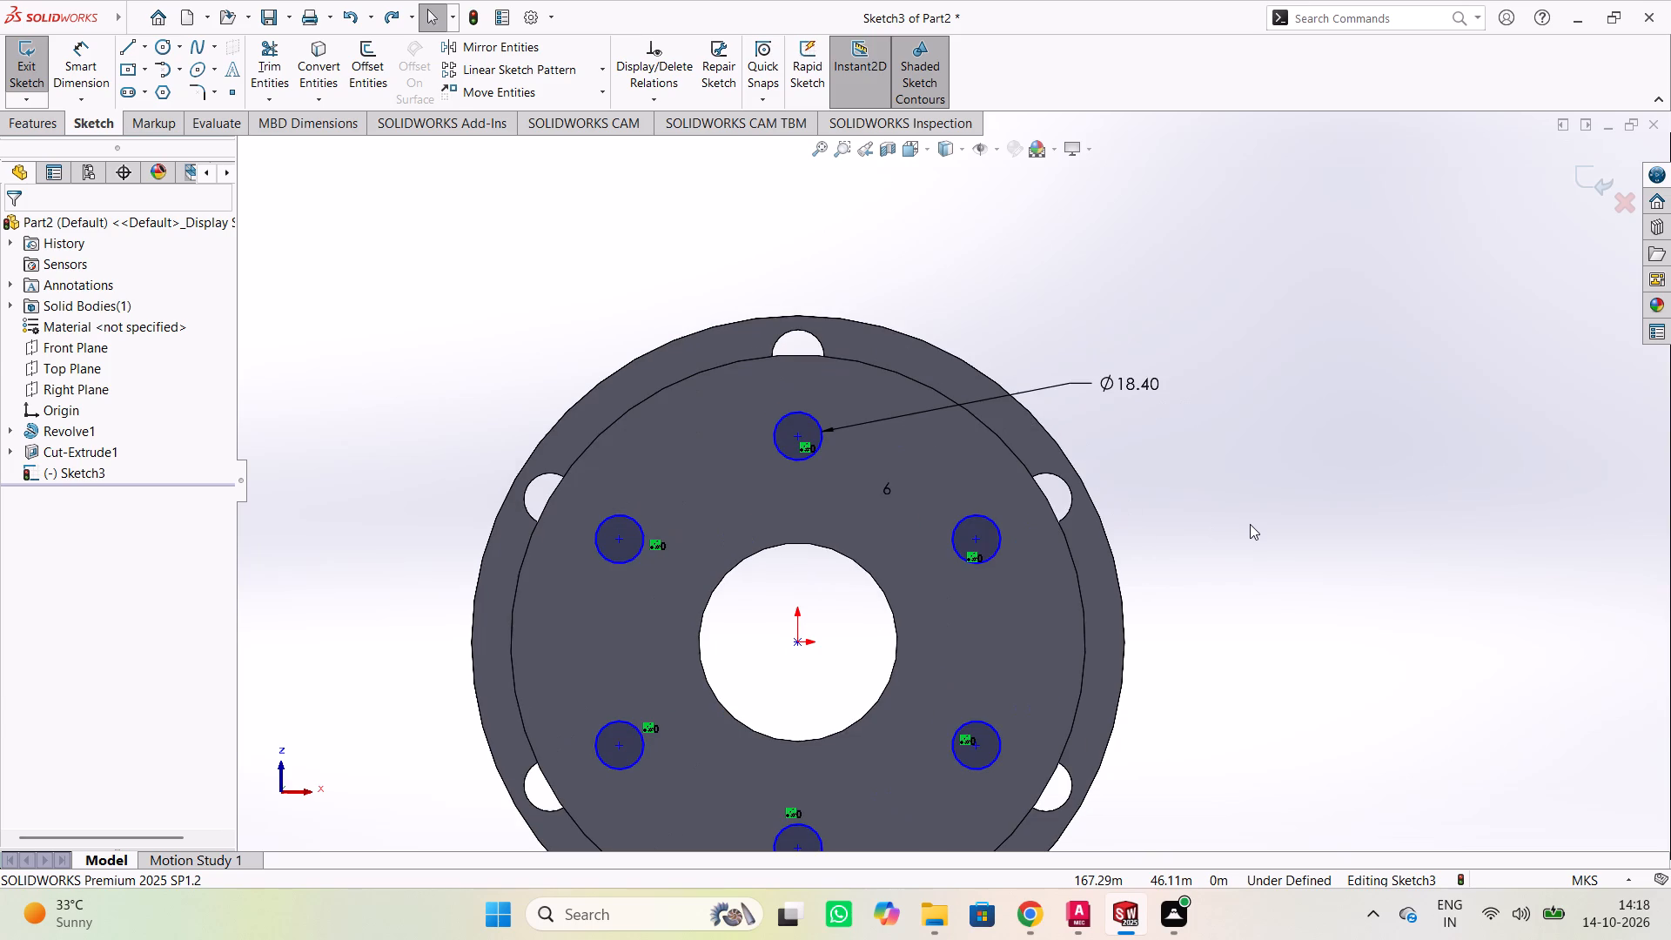
right_click(1329, 591)
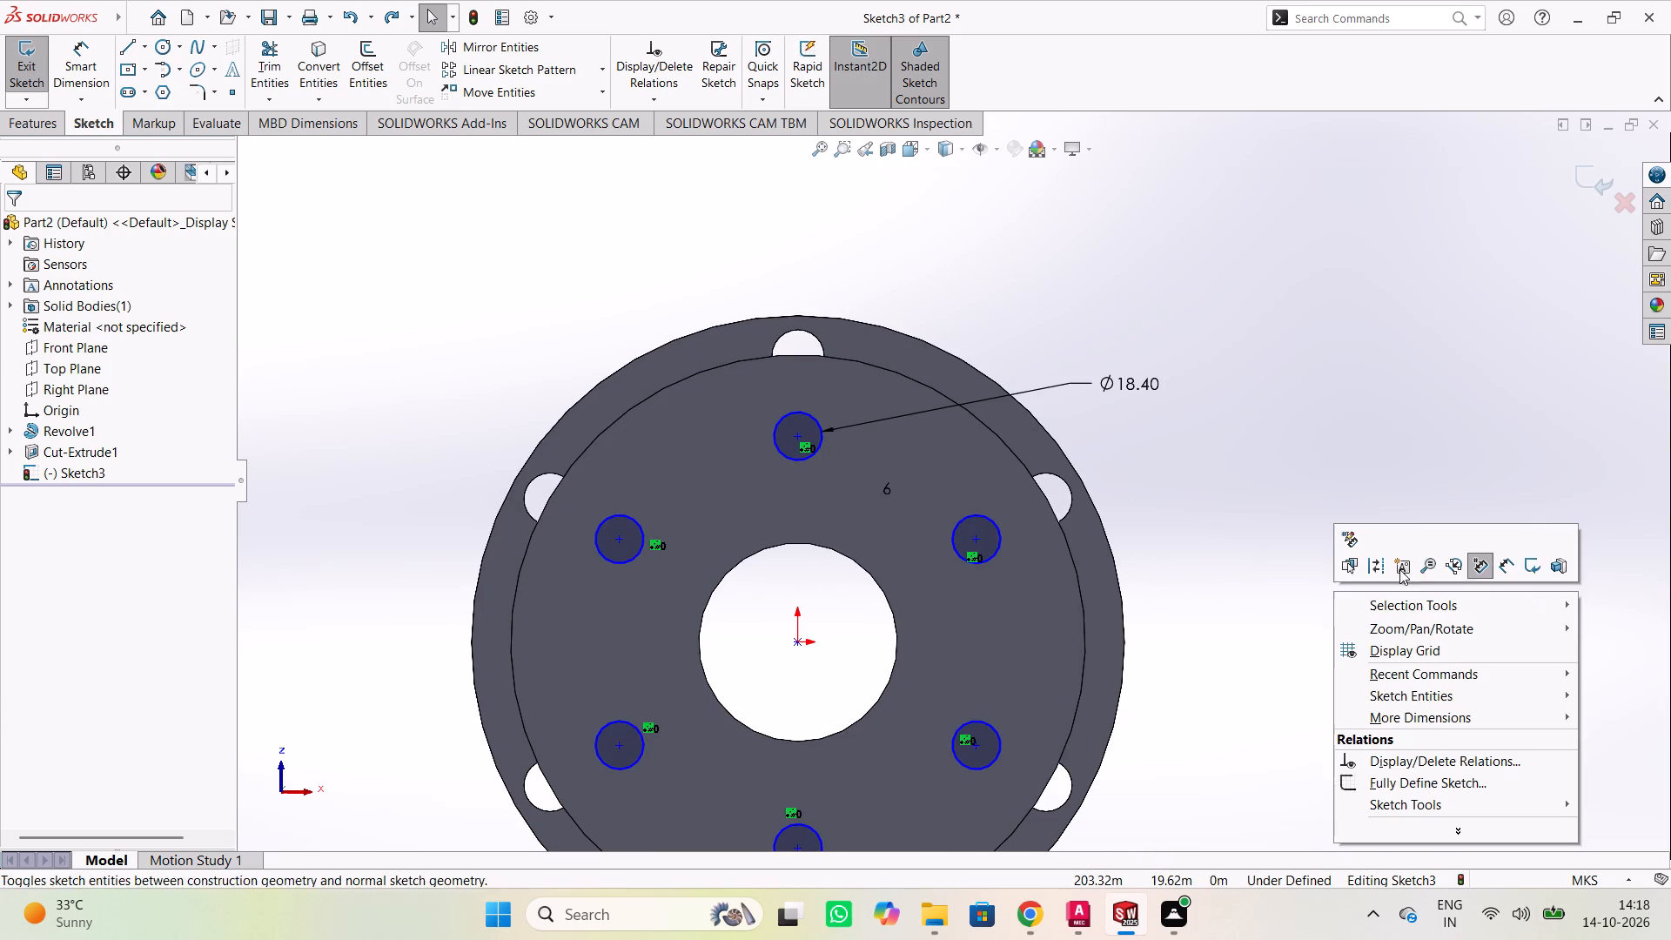
left_click(1508, 569)
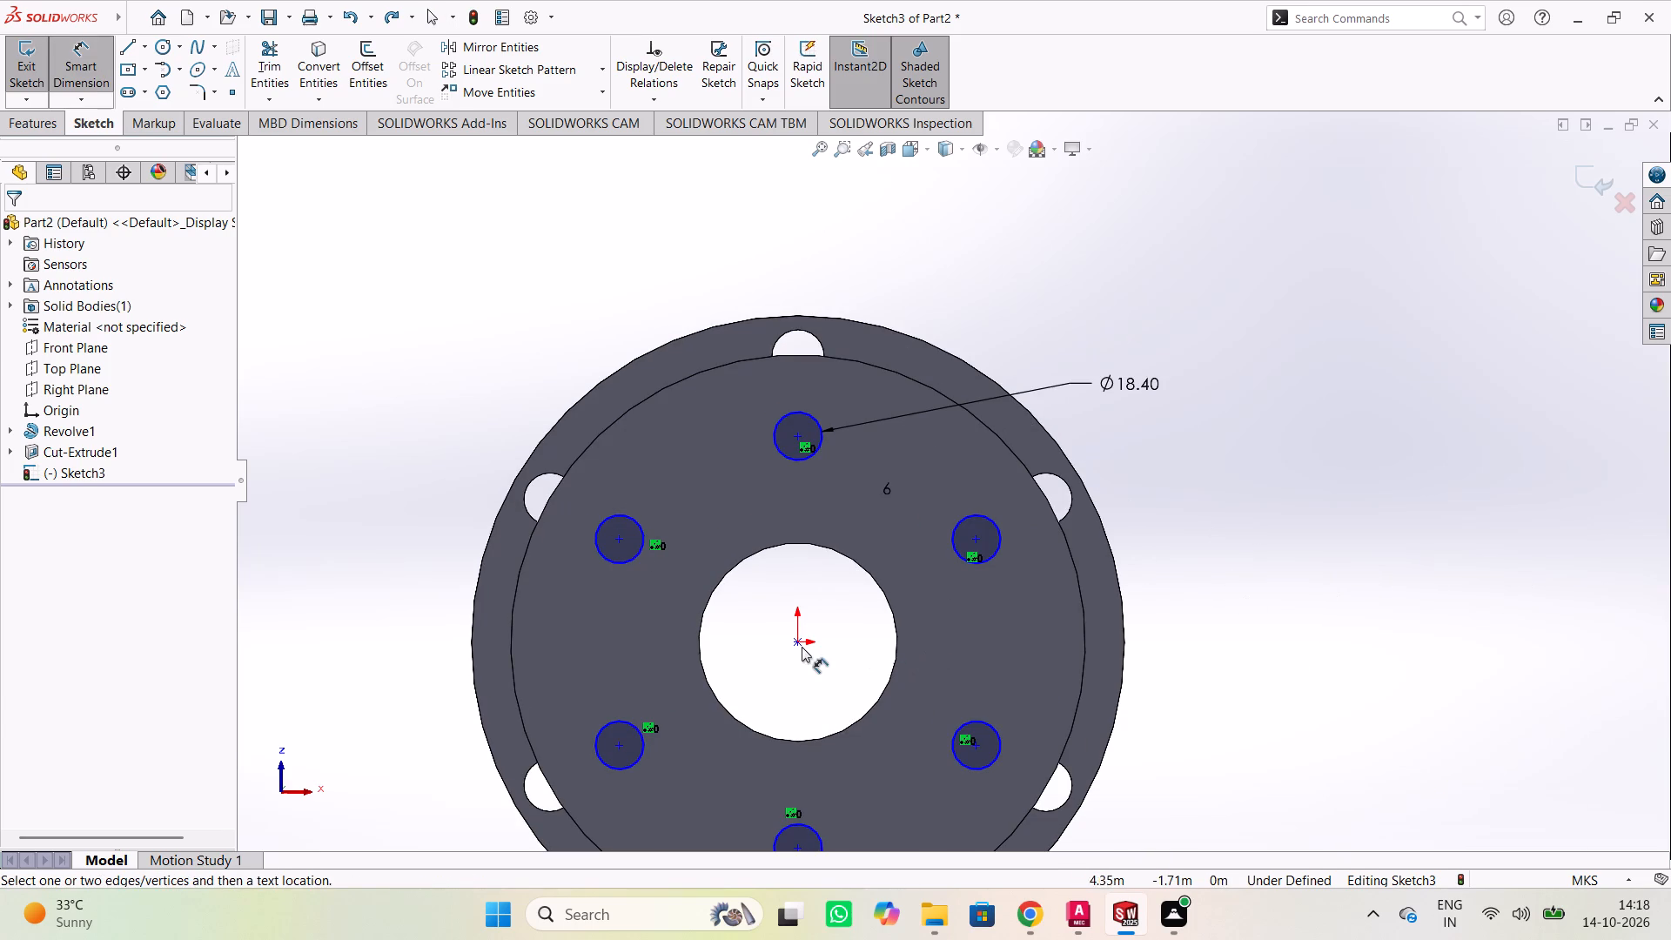
left_click(801, 646)
left_click(797, 435)
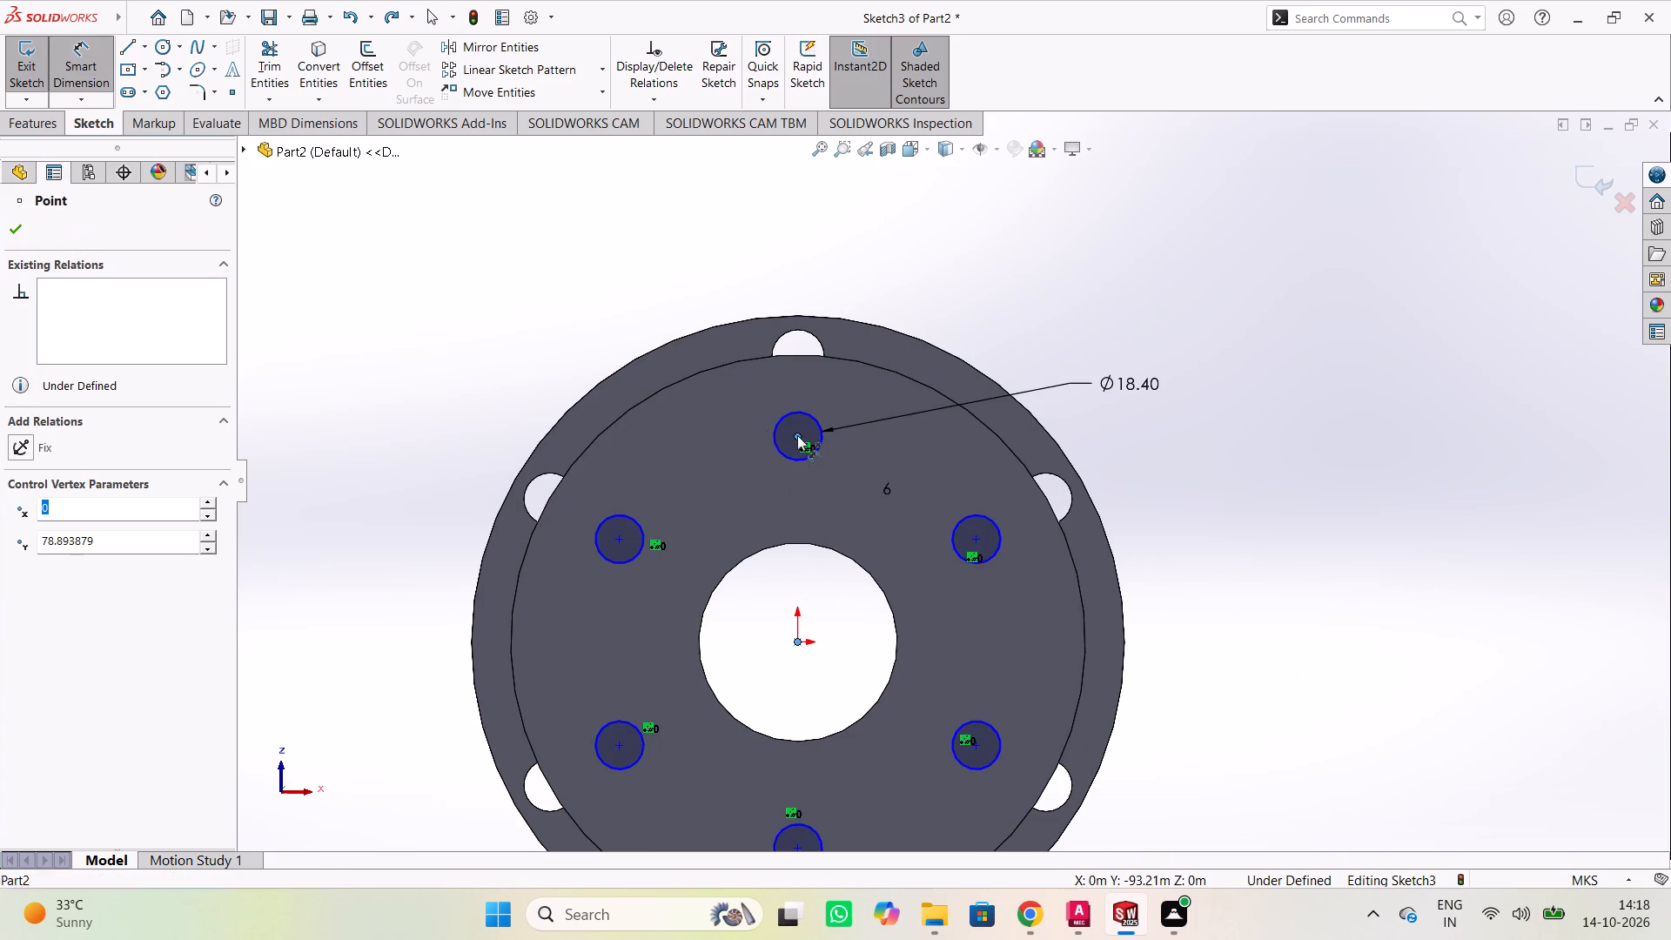
left_click(1212, 552)
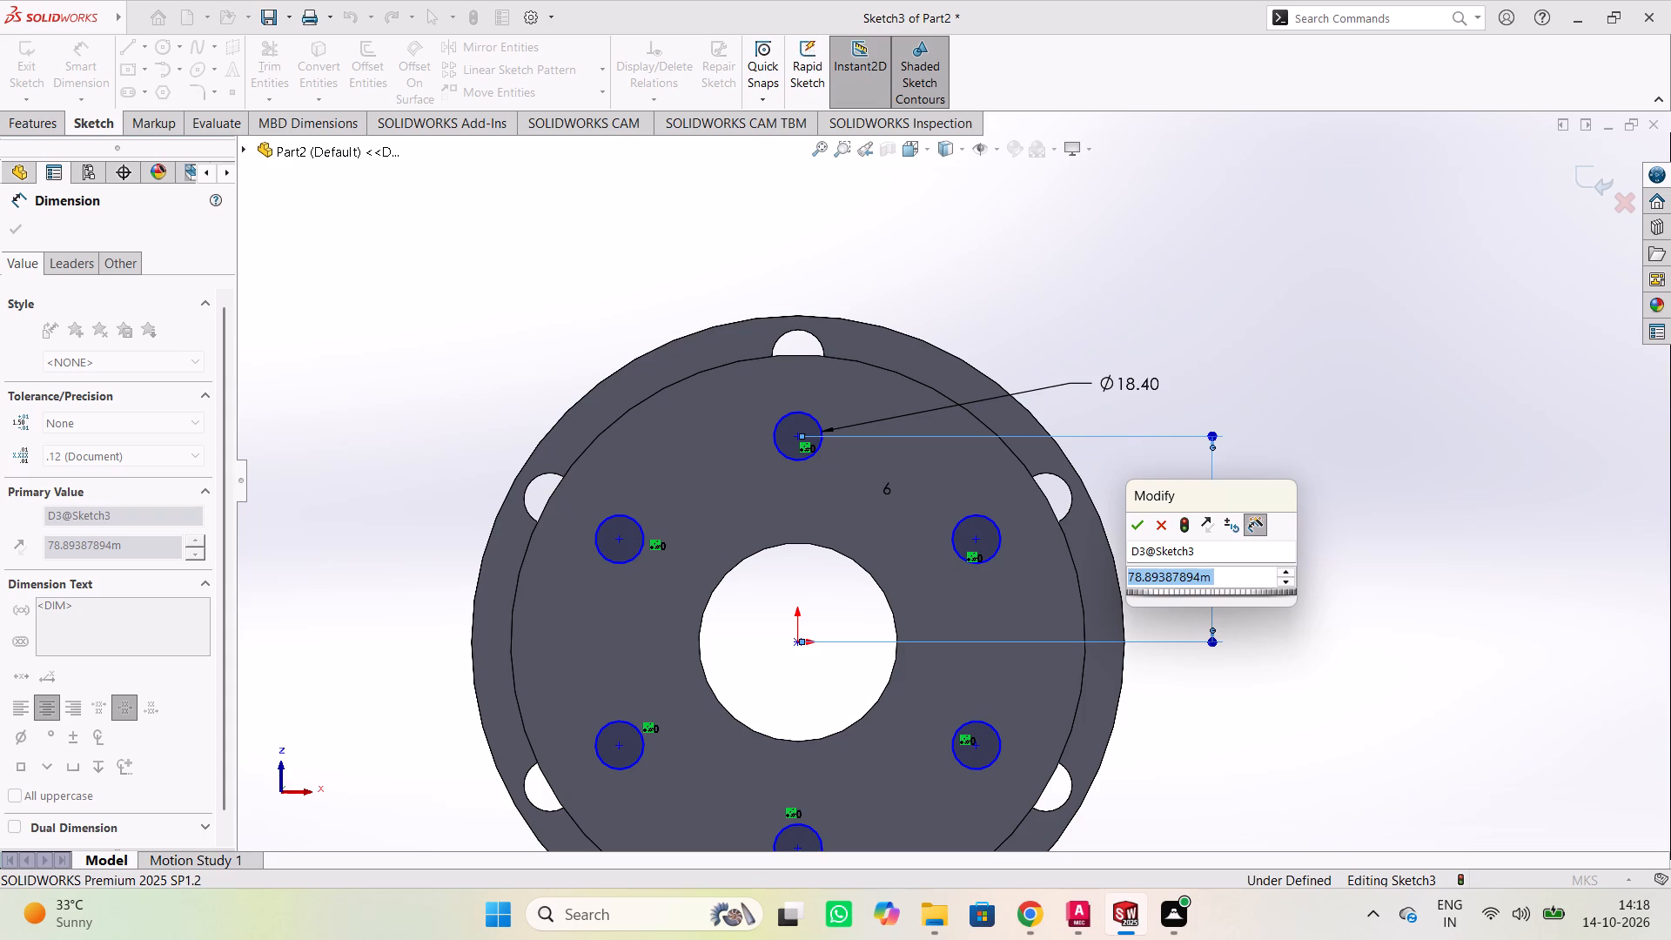
type("84")
key("Return")
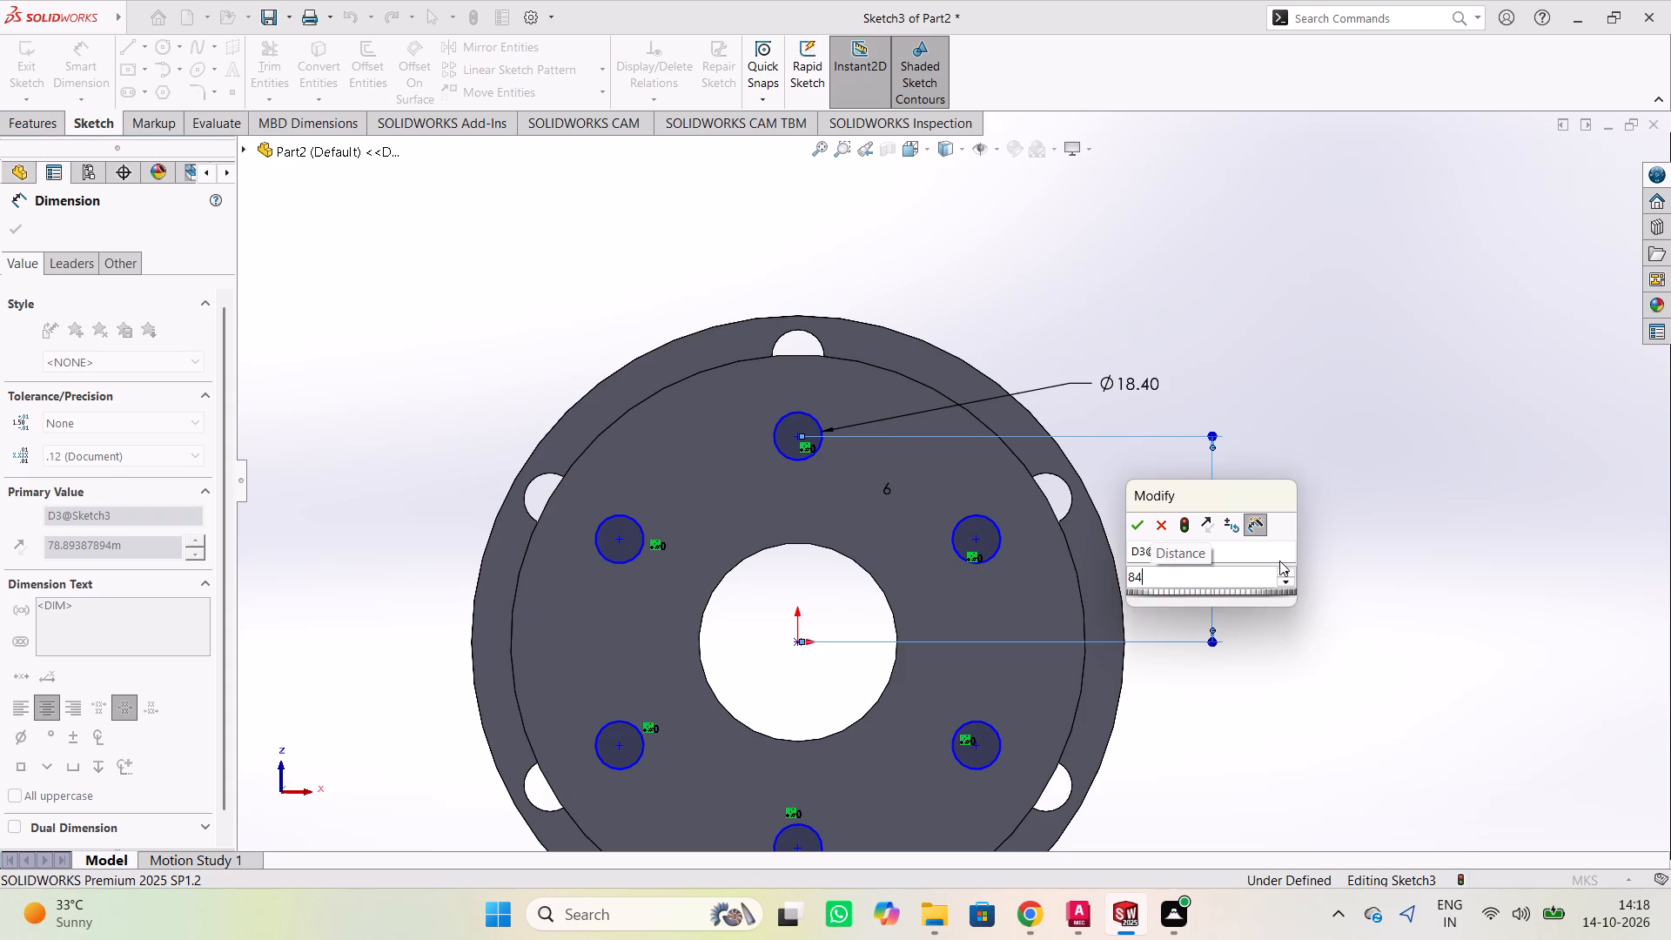
left_click(1331, 523)
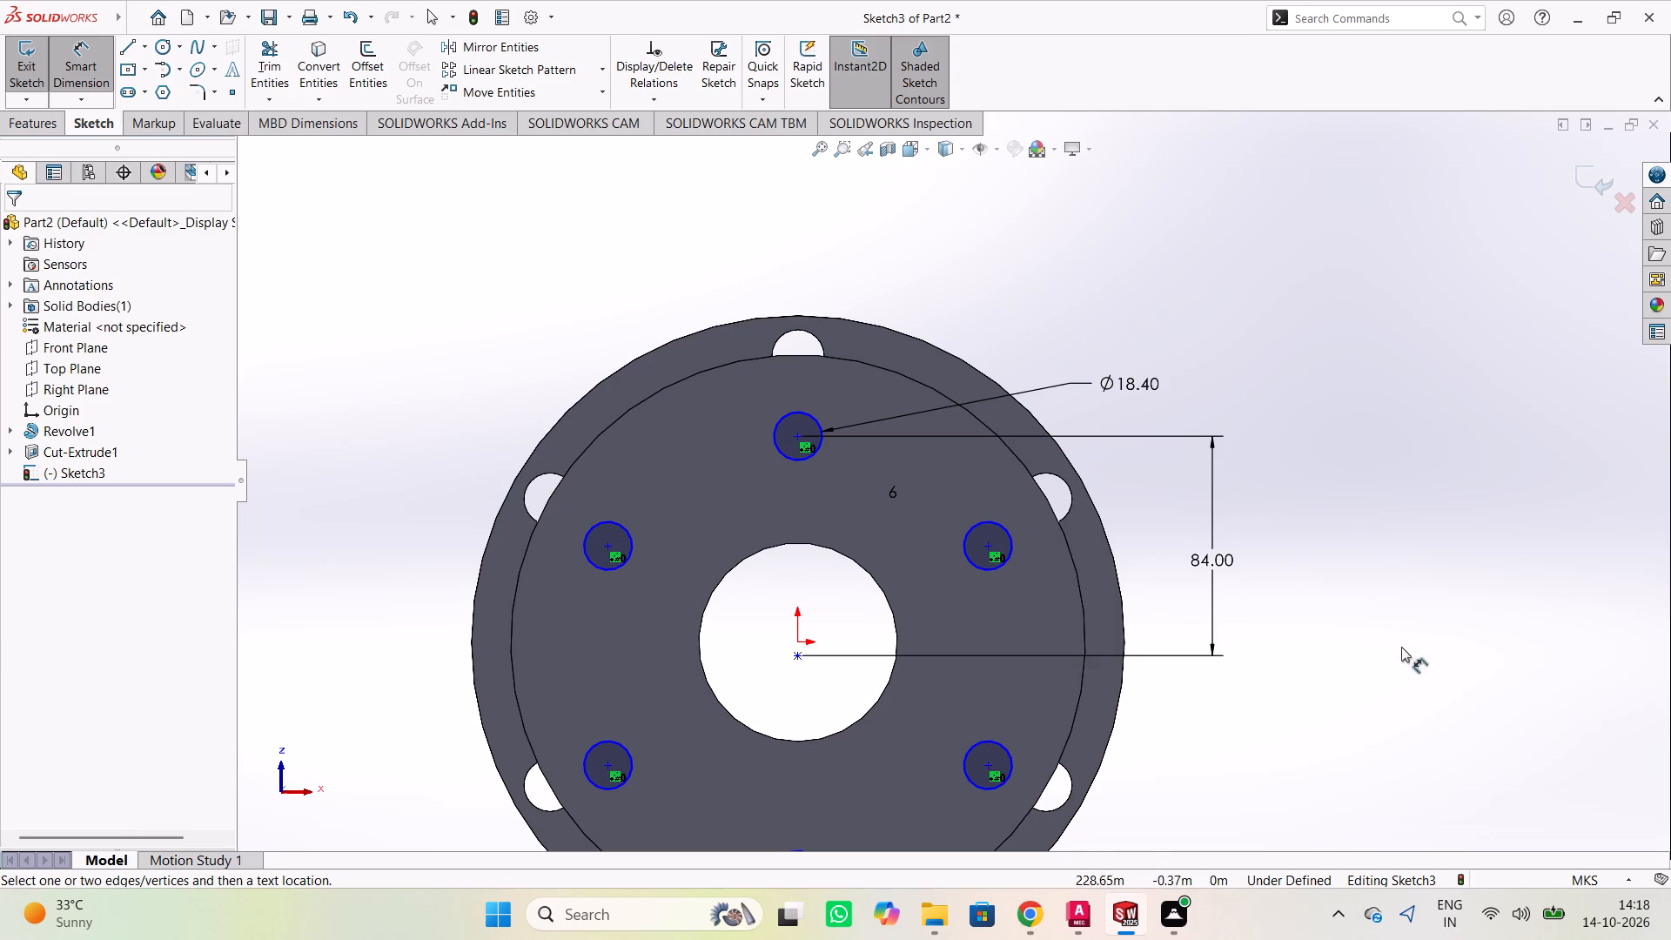
Add a driven vertical dimension between the circular pattern's center point and the bottom small circle's center.
scroll(1377, 687, "down", 1)
scroll(1343, 677, "up", 2)
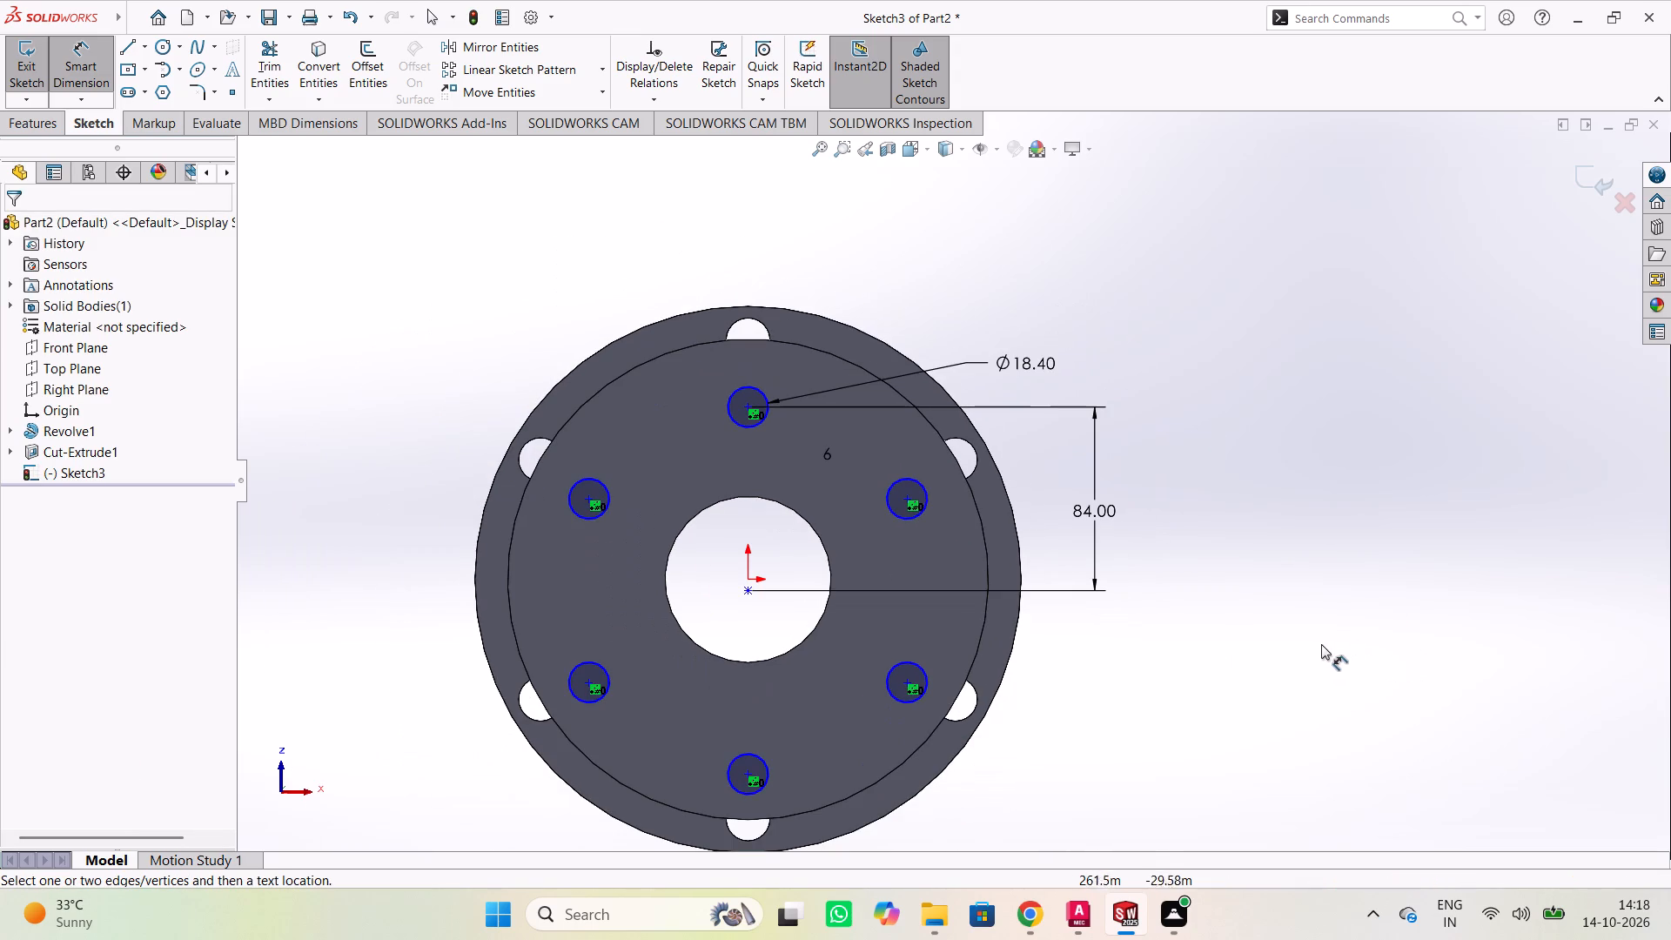
left_click(747, 590)
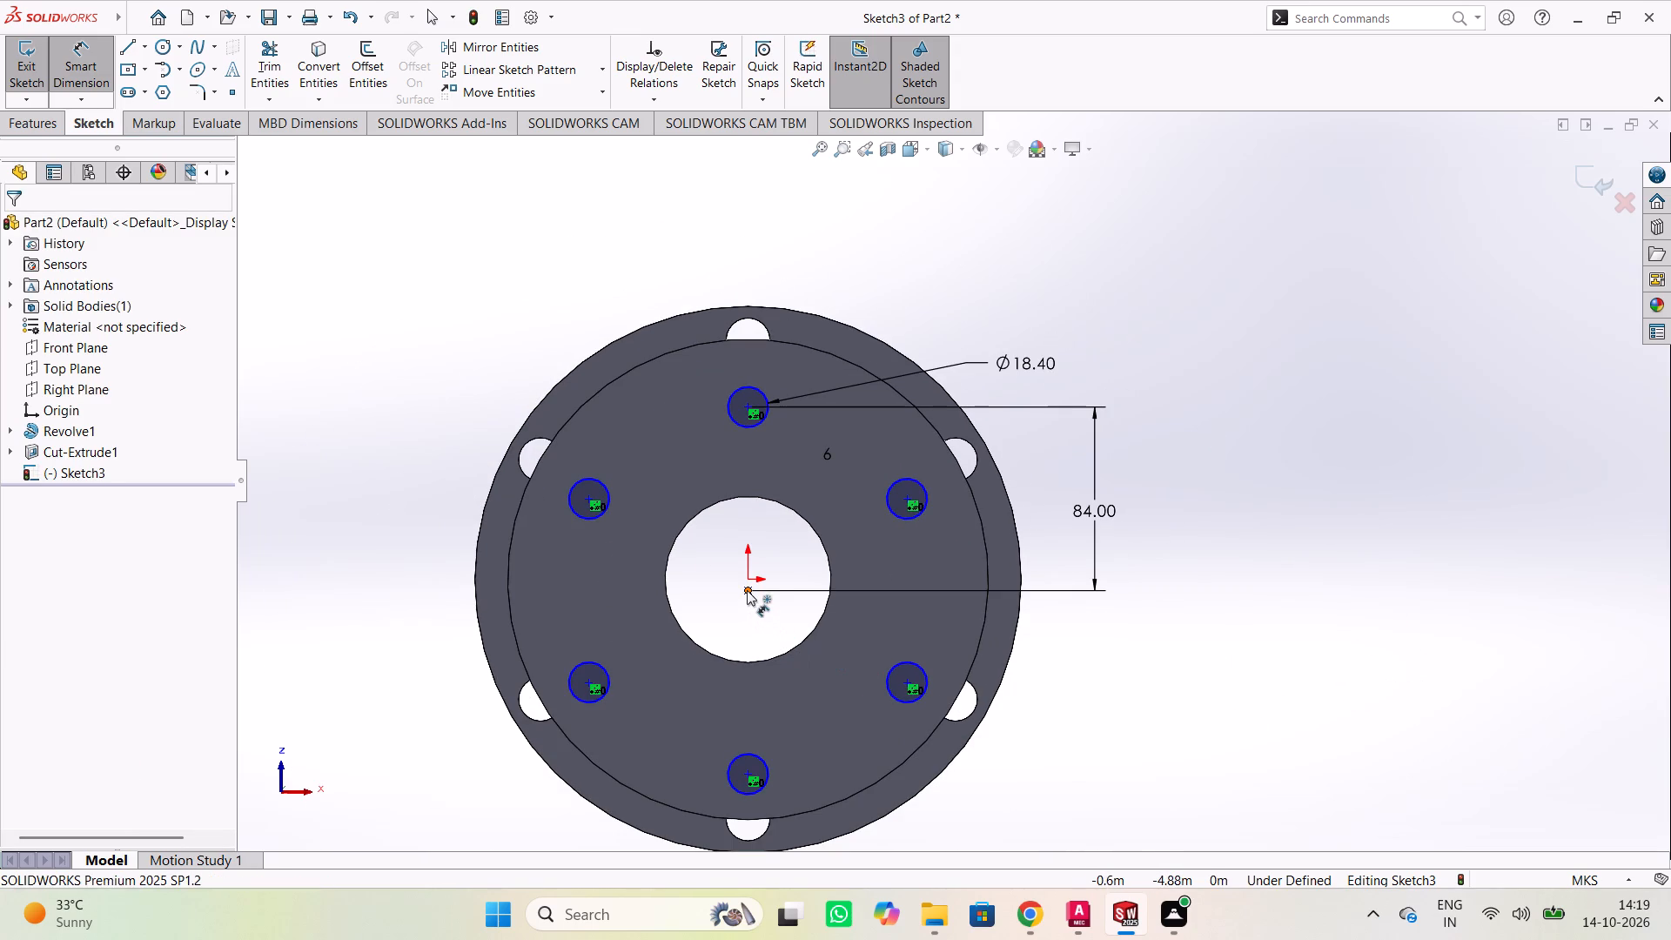
left_click(746, 769)
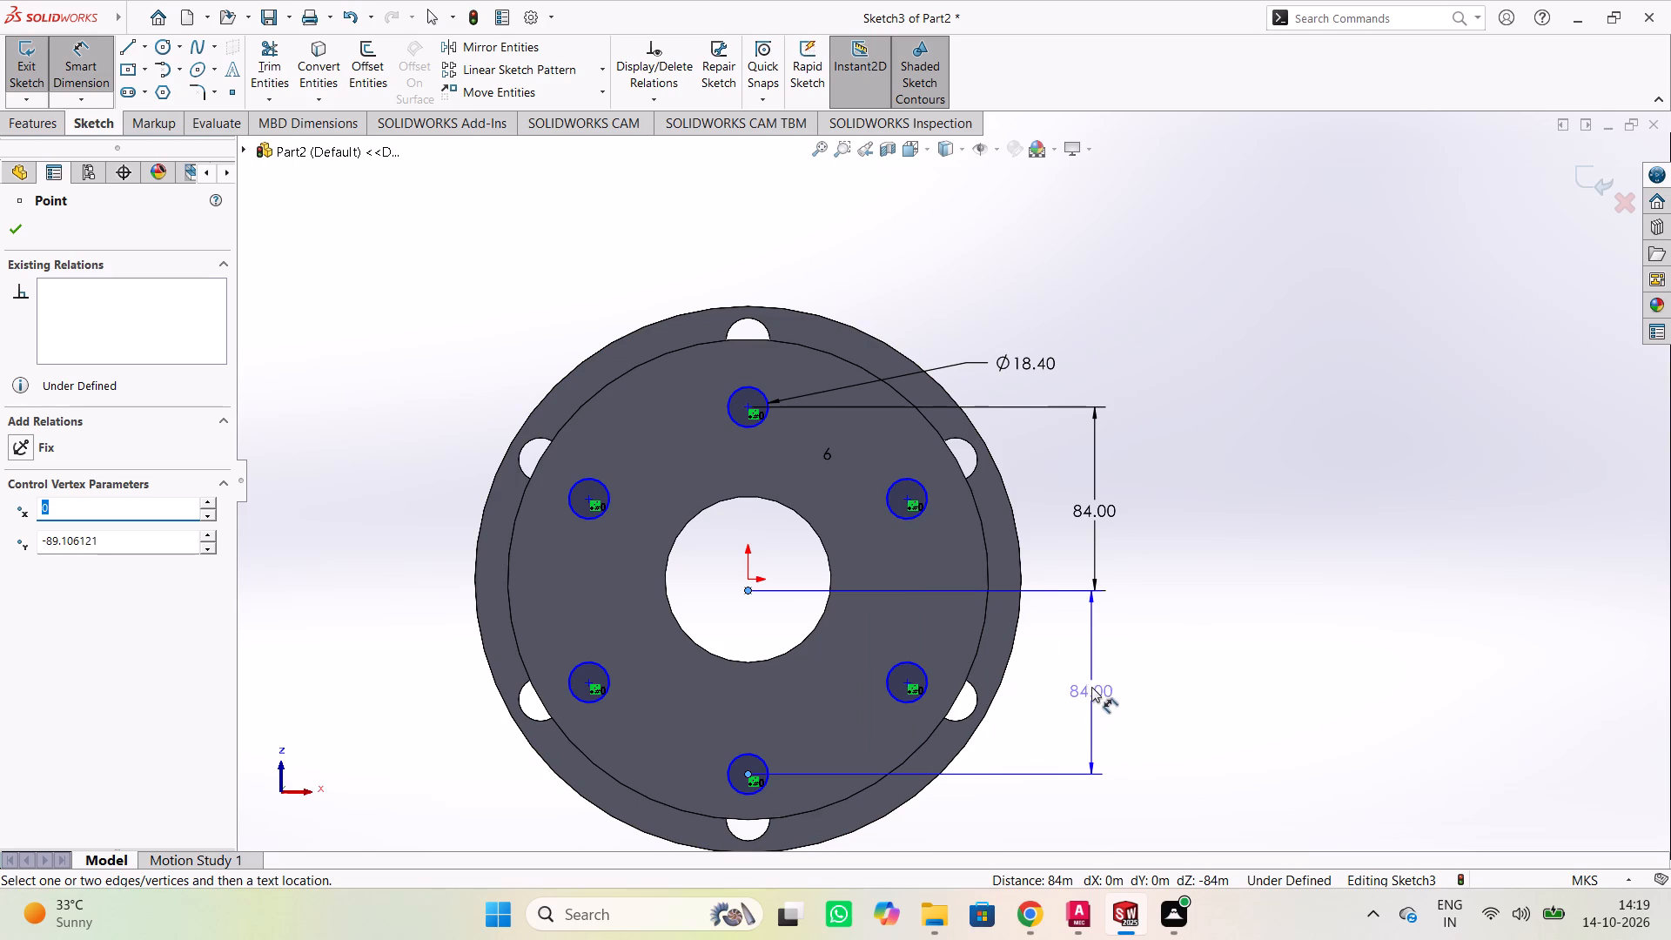
left_click(1091, 671)
left_click(1231, 542)
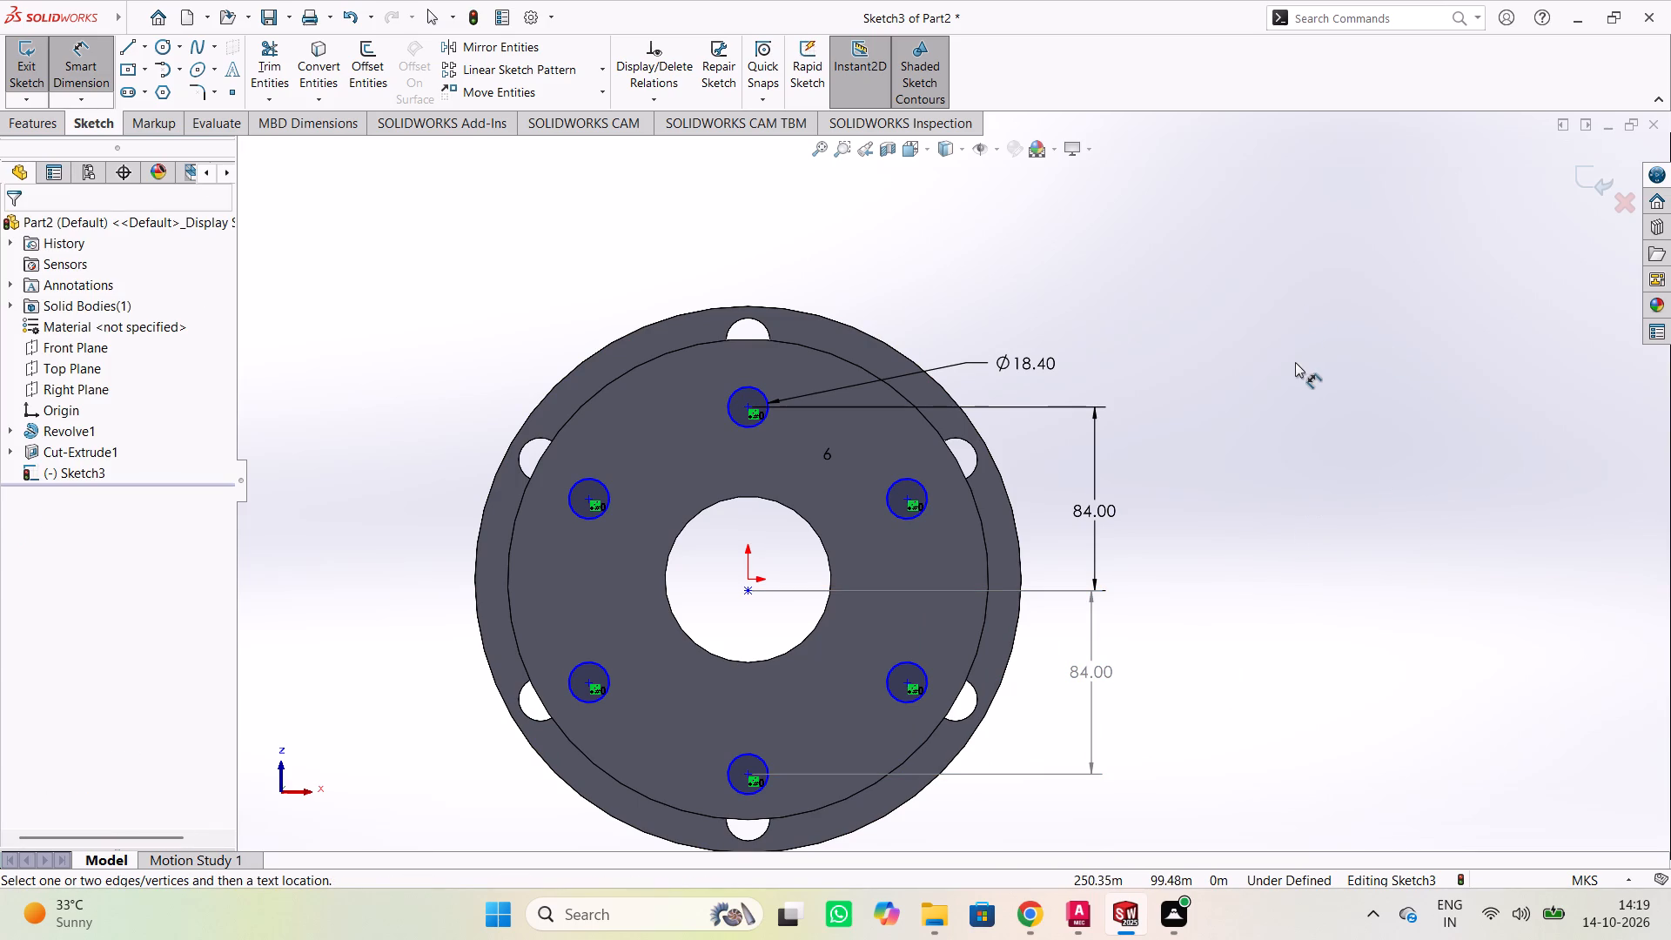
key("Escape")
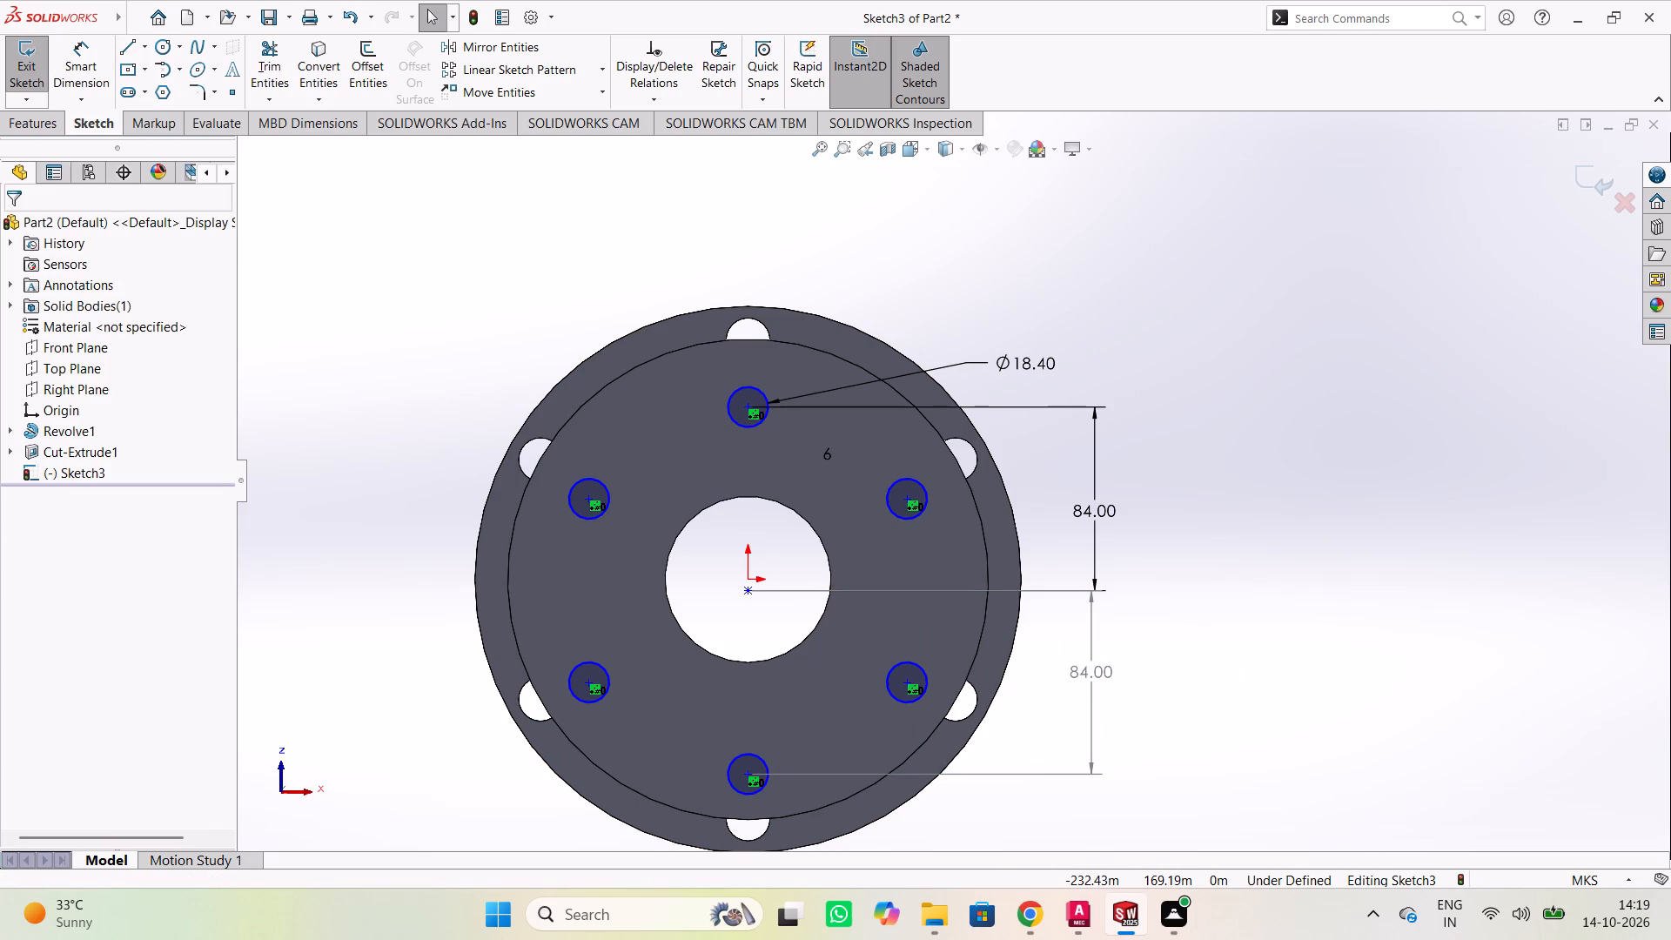
Cut the six Sketch3 circles through the smaller flange with a Blind Extruded Cut 20 m deep from the sketch plane.
left_click(28, 131)
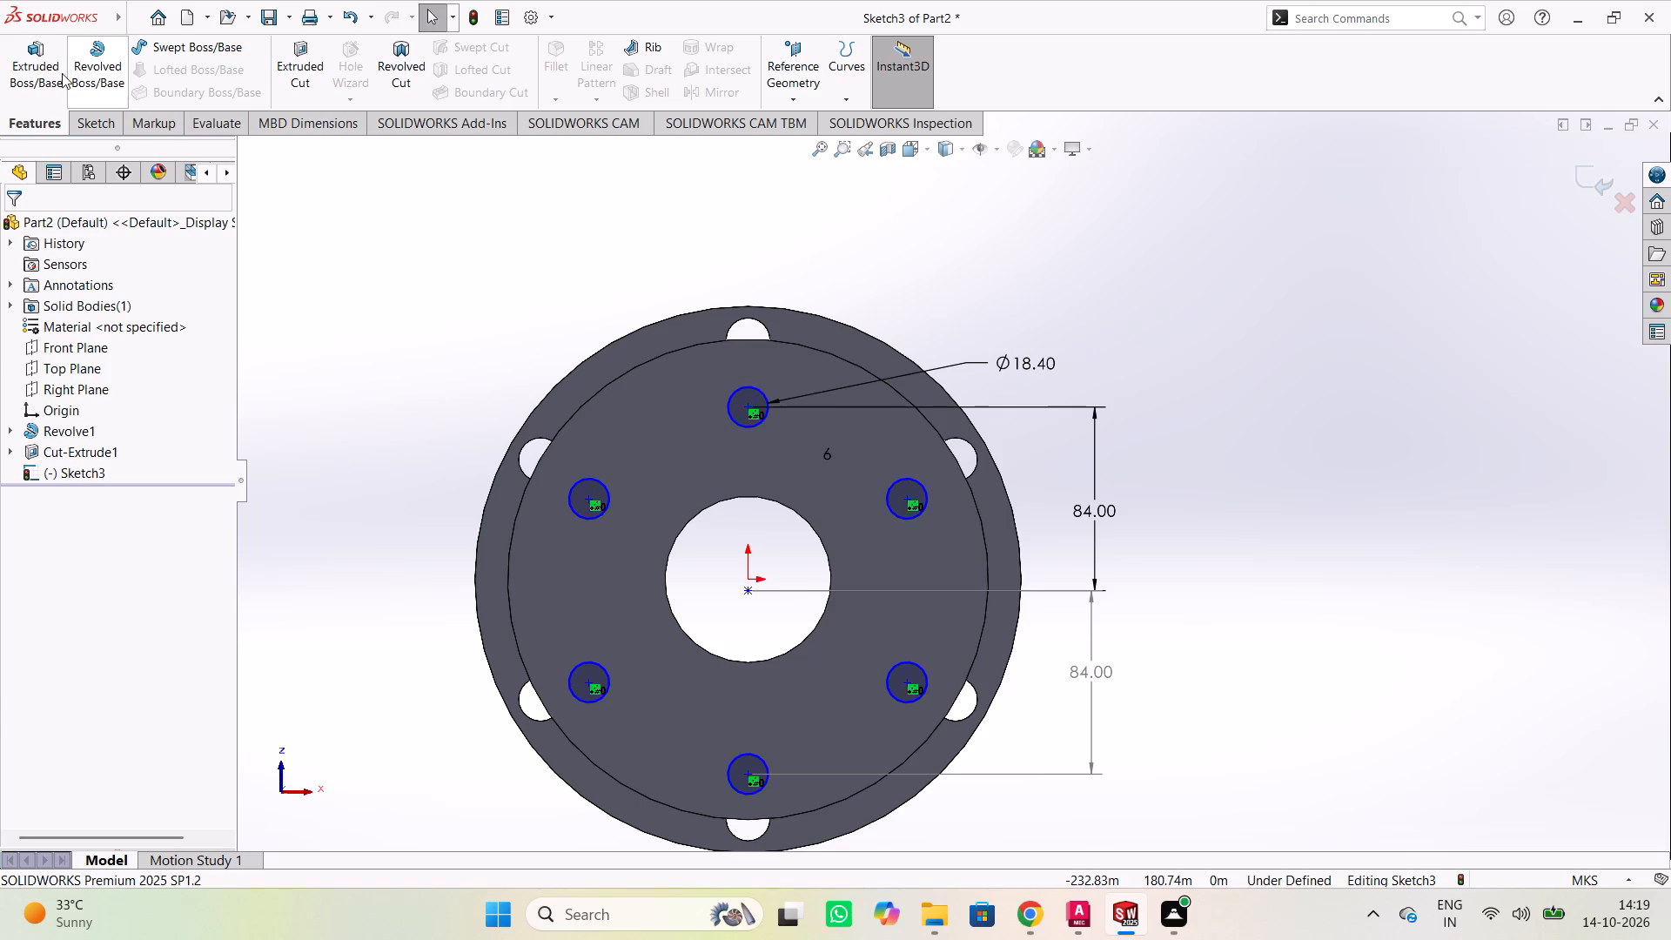
left_click(295, 88)
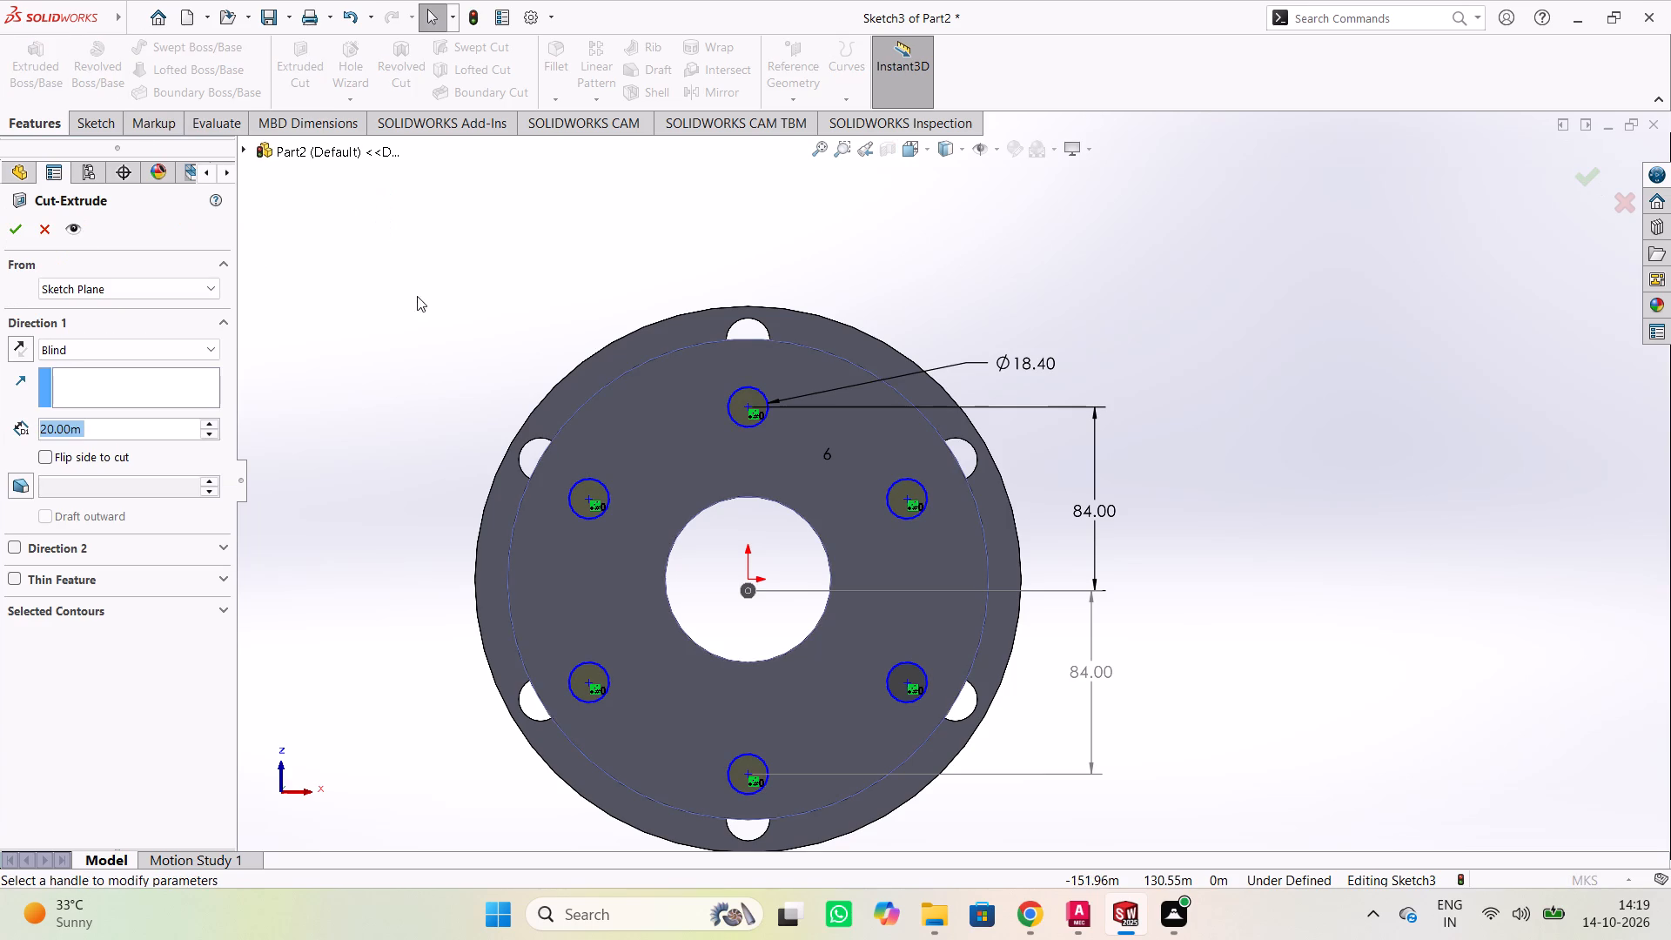
middle_click_drag(403, 279, 433, 335)
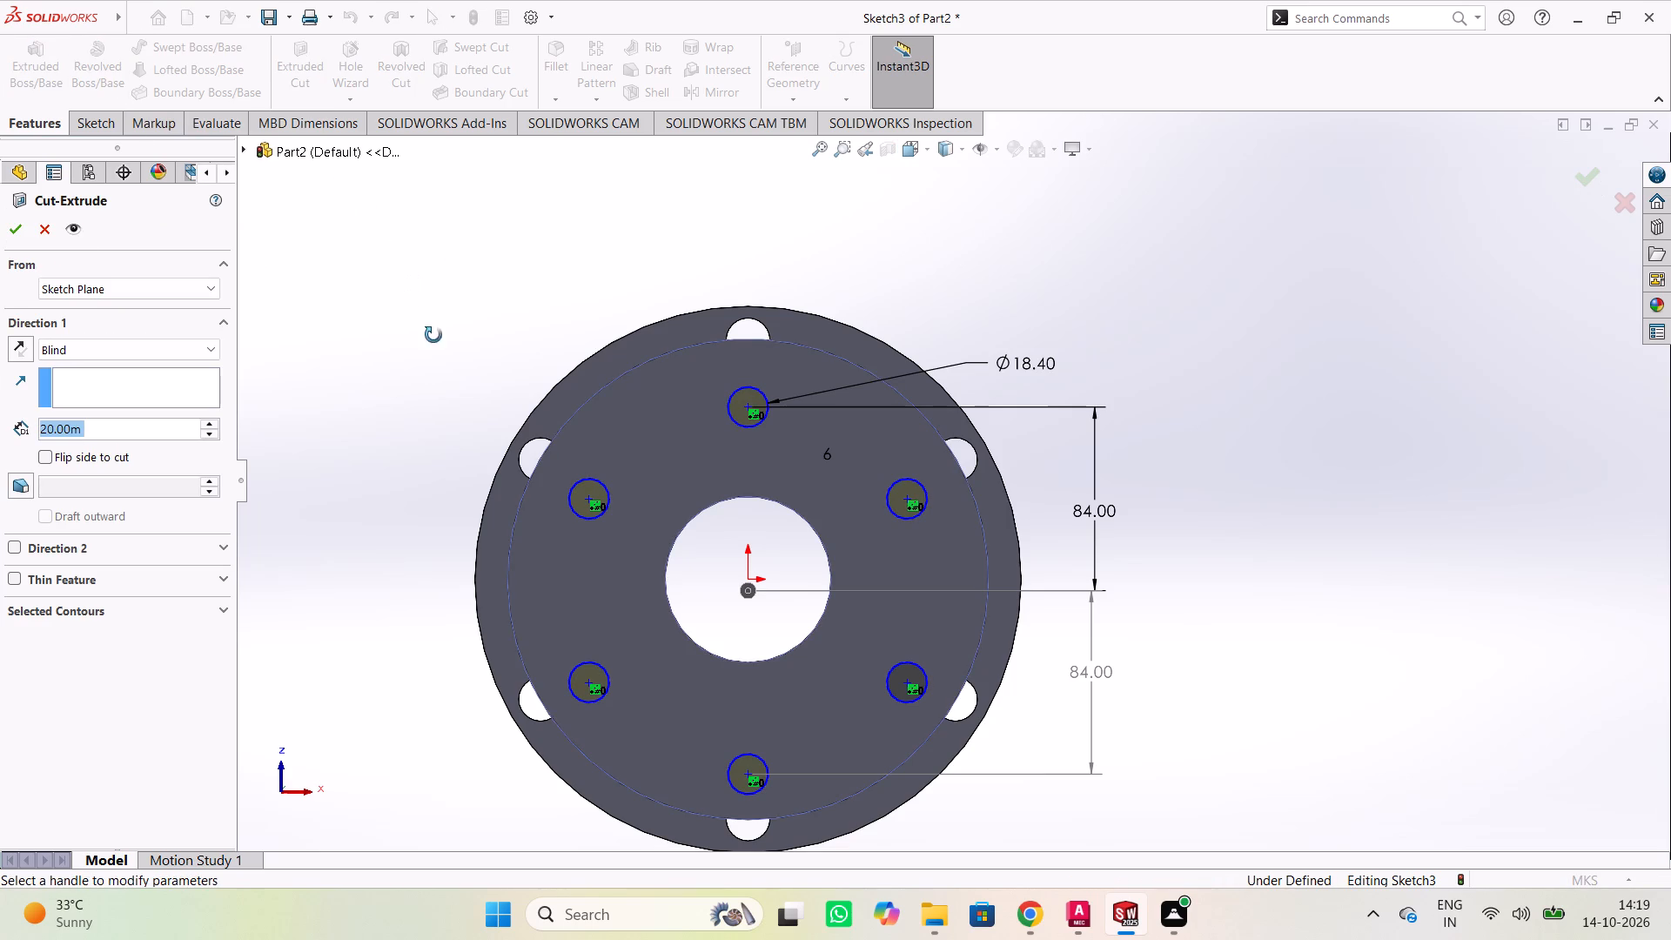
middle_click_drag(433, 335, 635, 381)
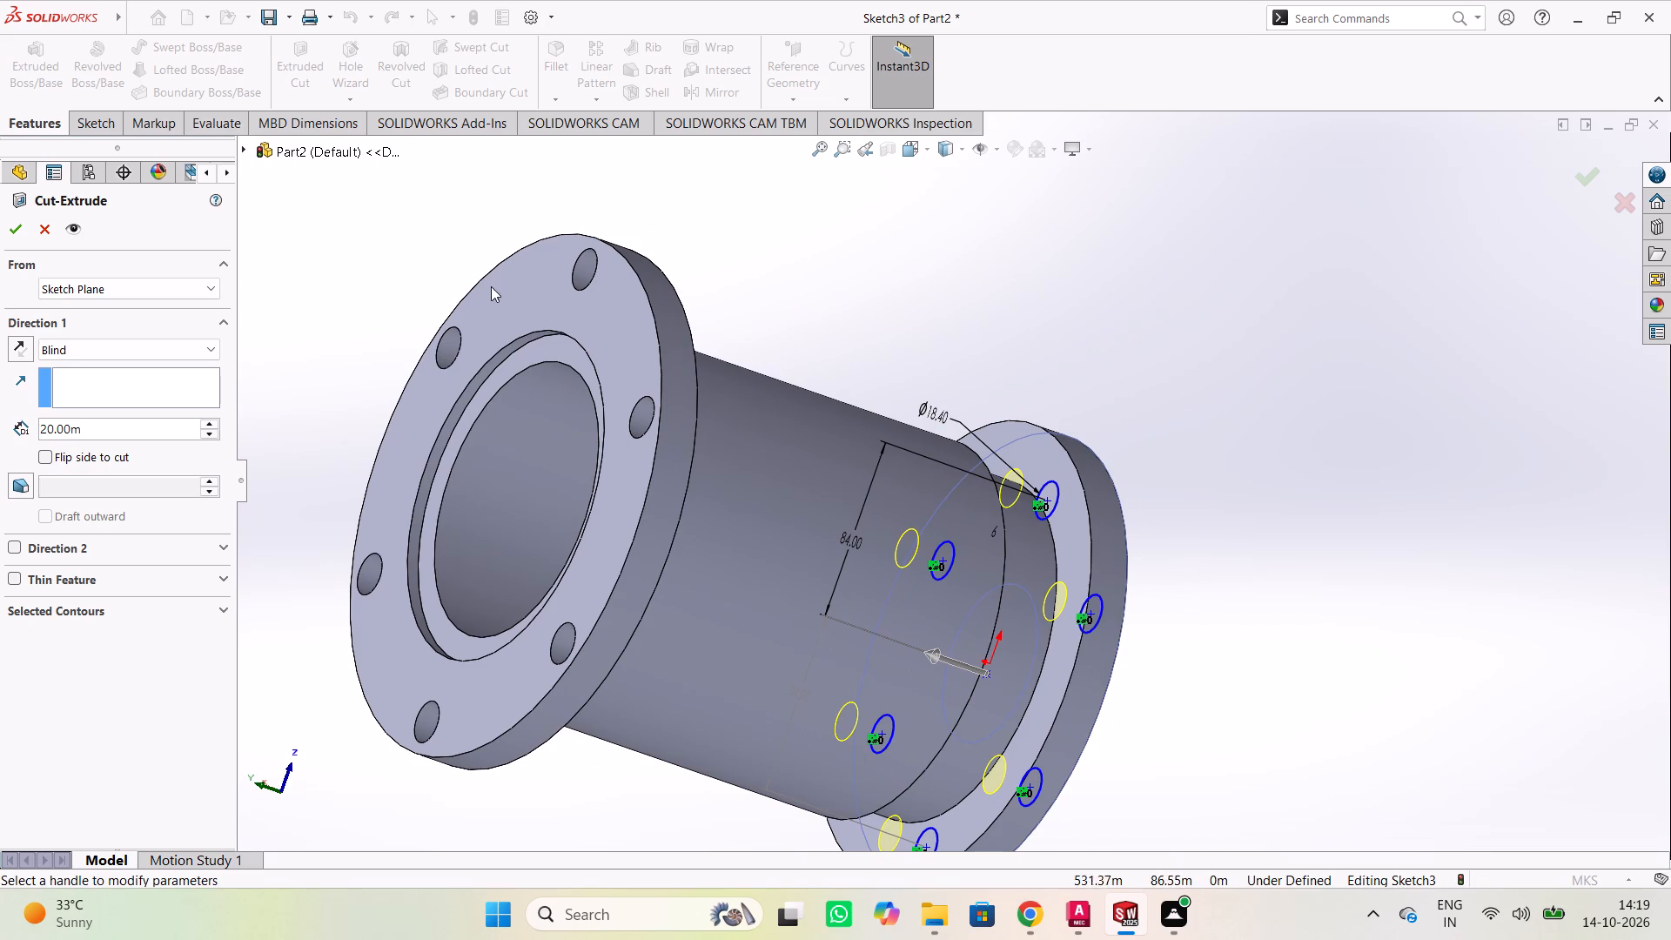
left_click(10, 224)
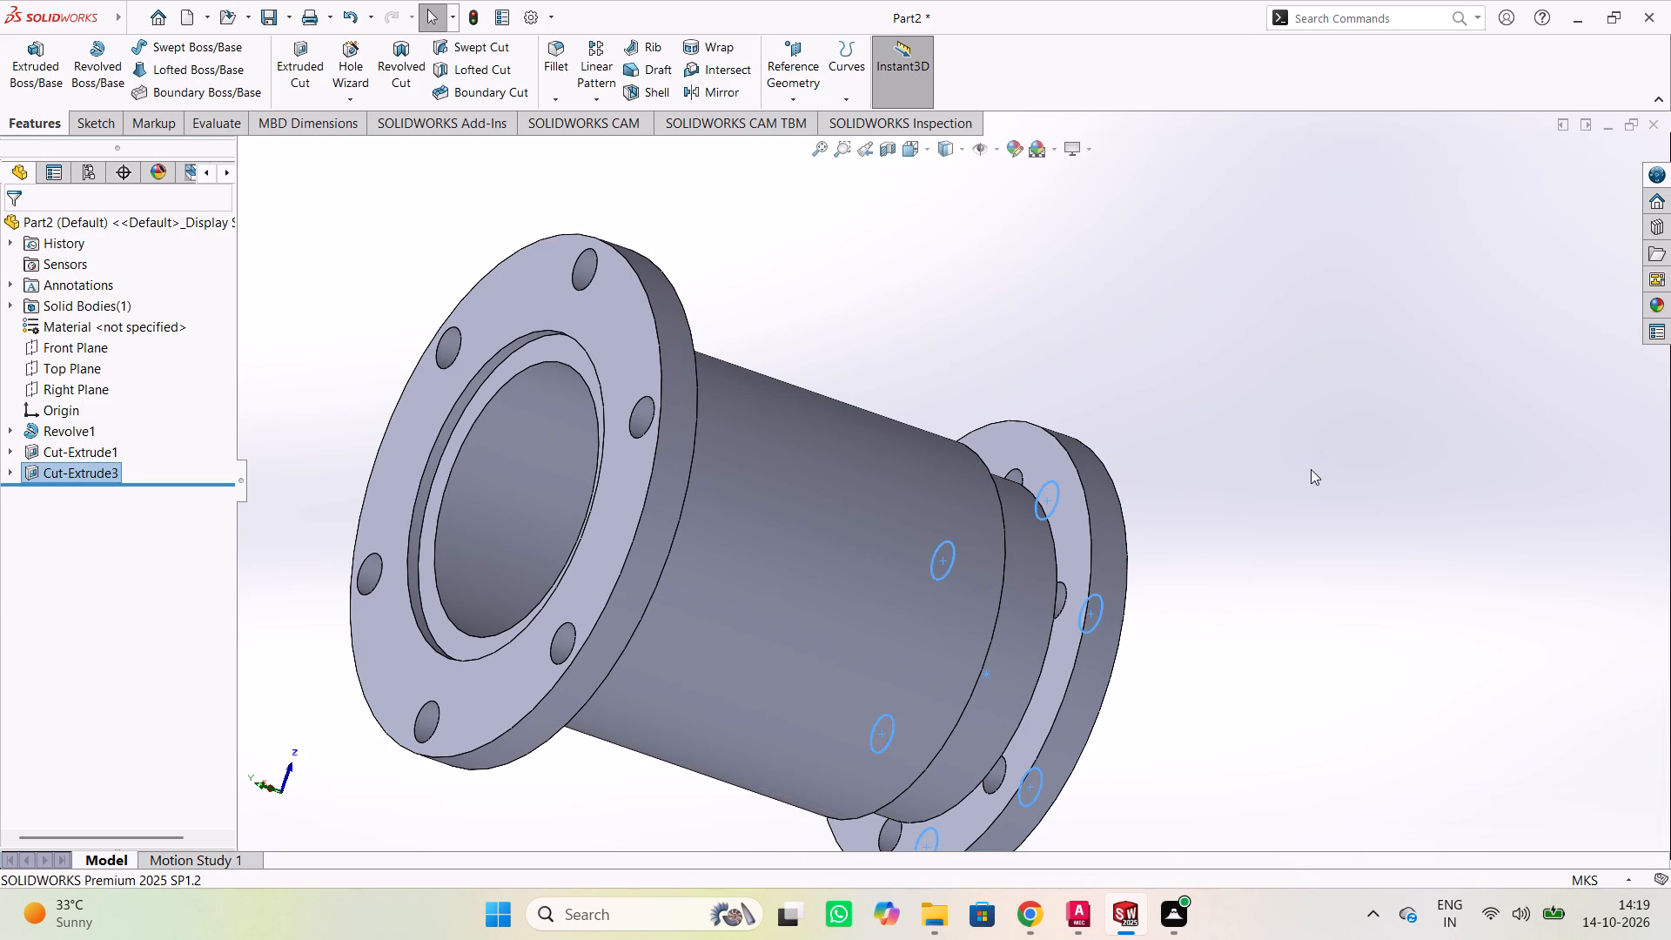
middle_click_drag(1311, 472, 1111, 559)
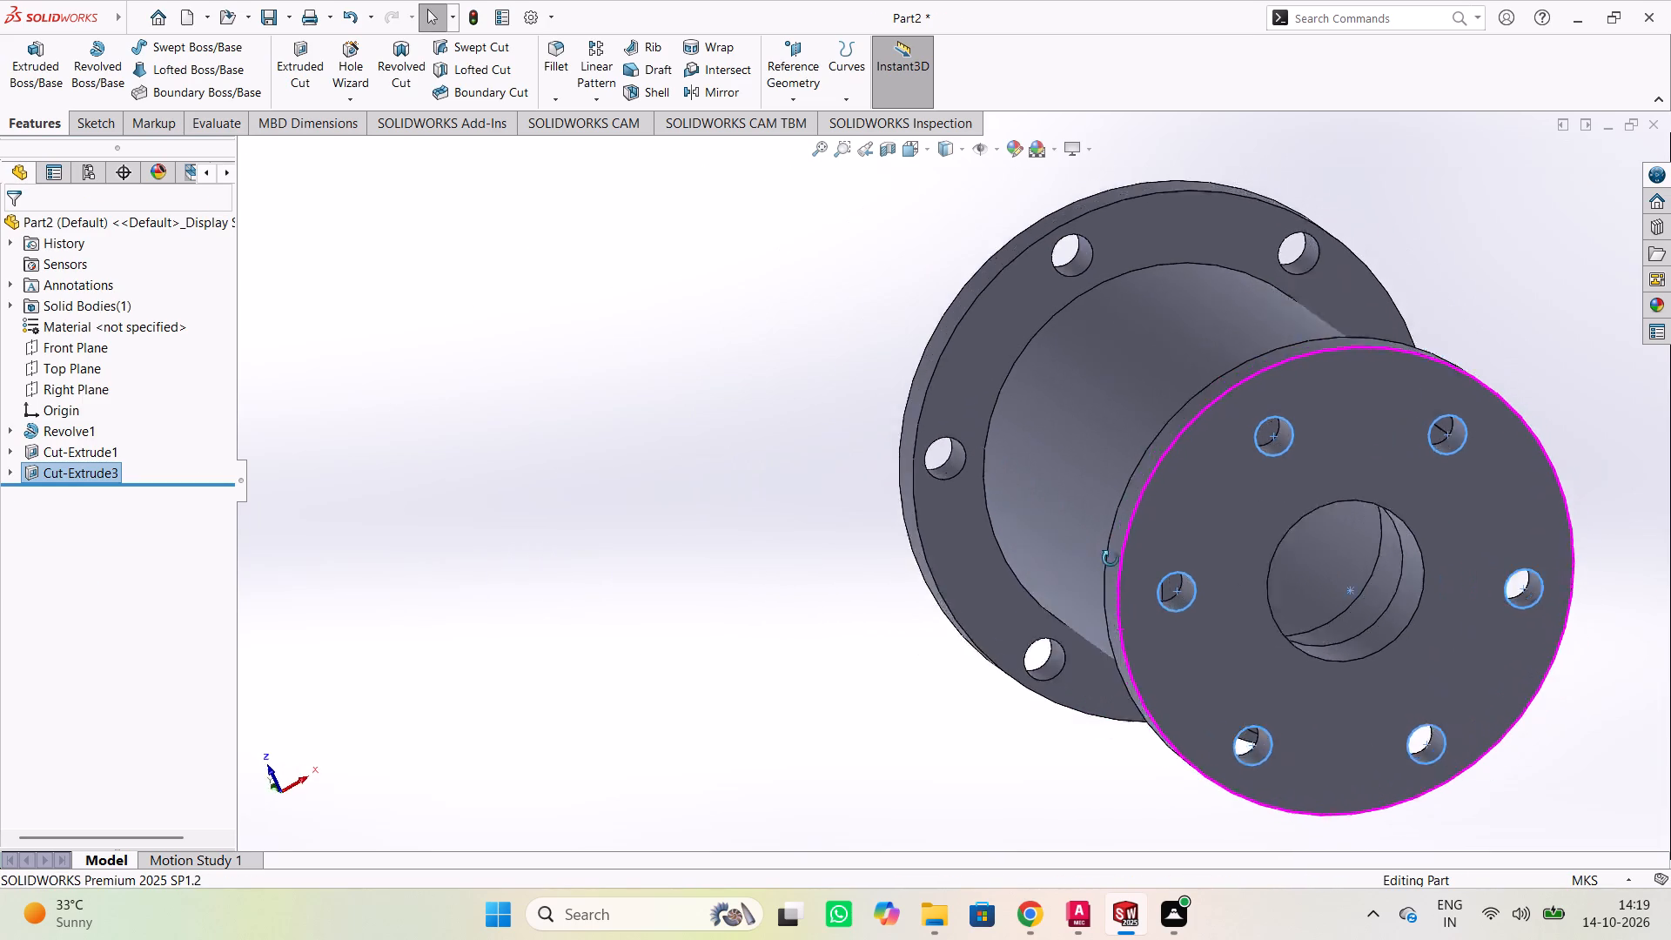
middle_click_drag(1111, 559, 1263, 587)
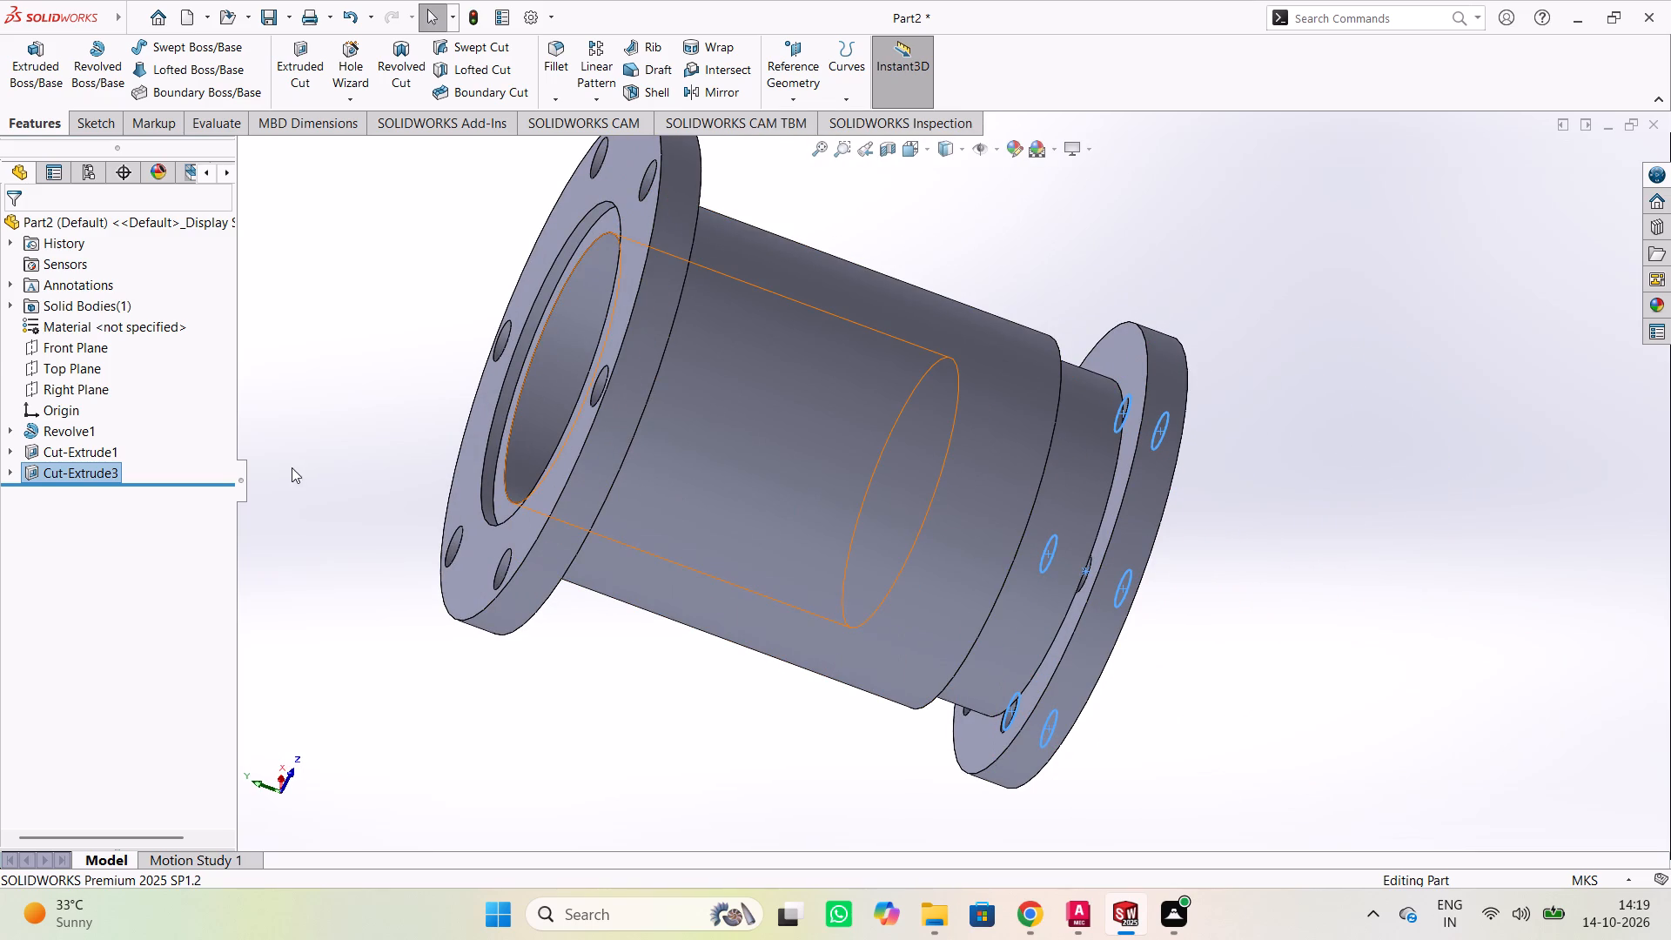
Undo the last extruded cut to return to editing Sketch3.
key("ctrl+z")
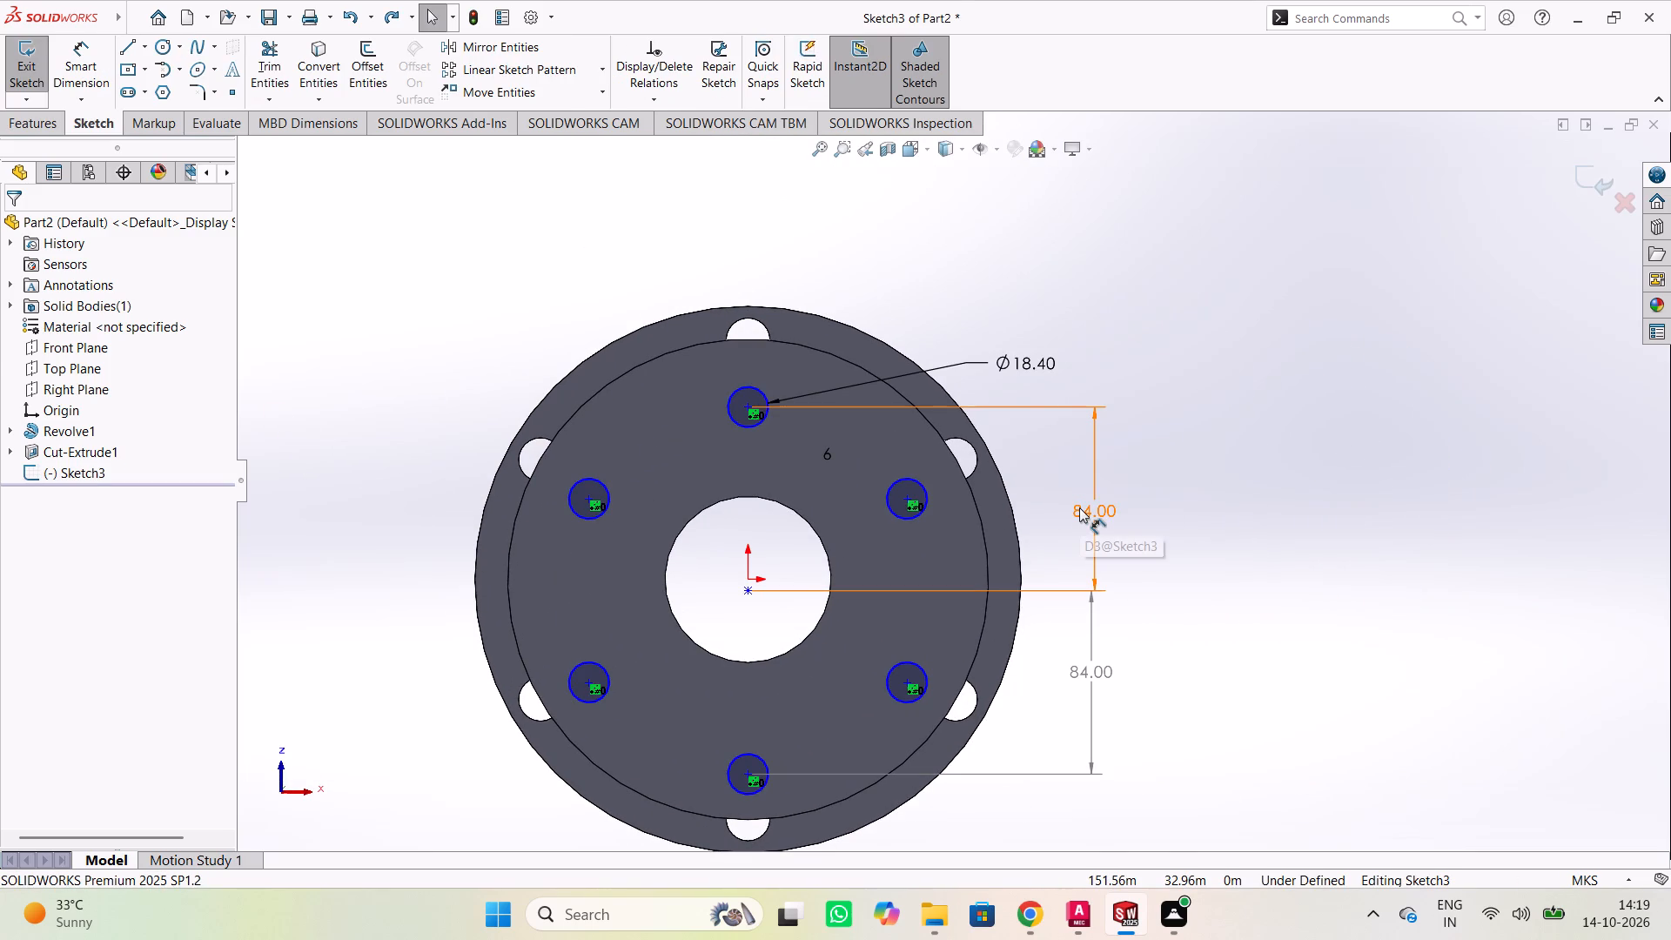
Delete the vertical dimension between the circular pattern's center point and the top small circle's center.
double_click(1079, 507)
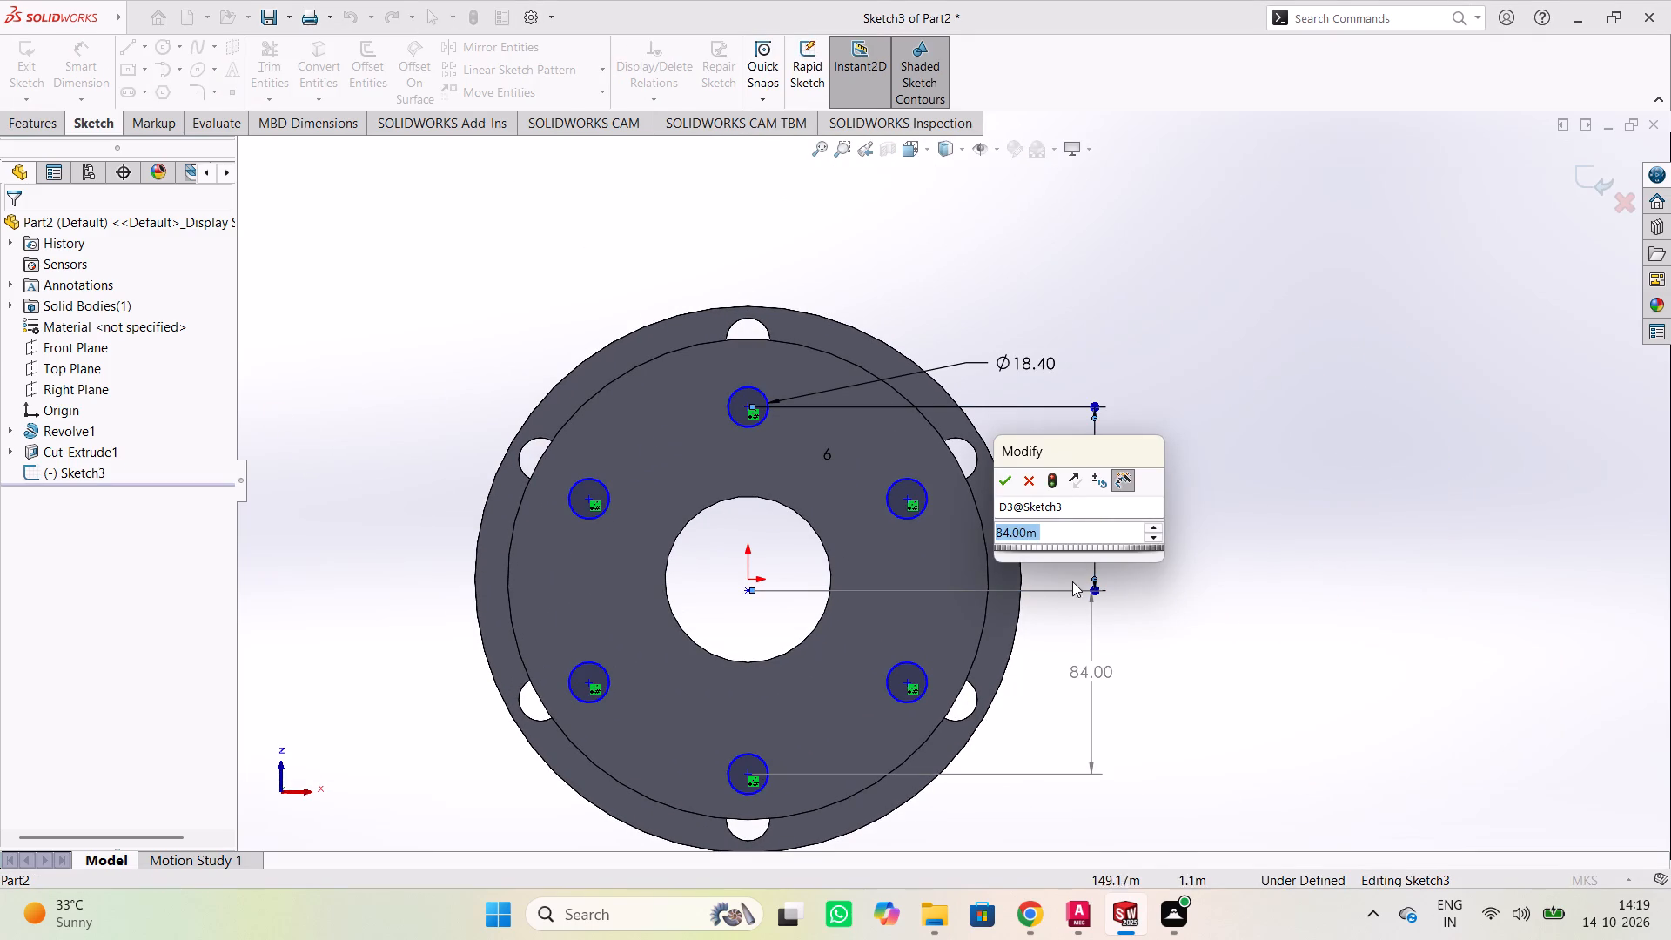
key("Escape")
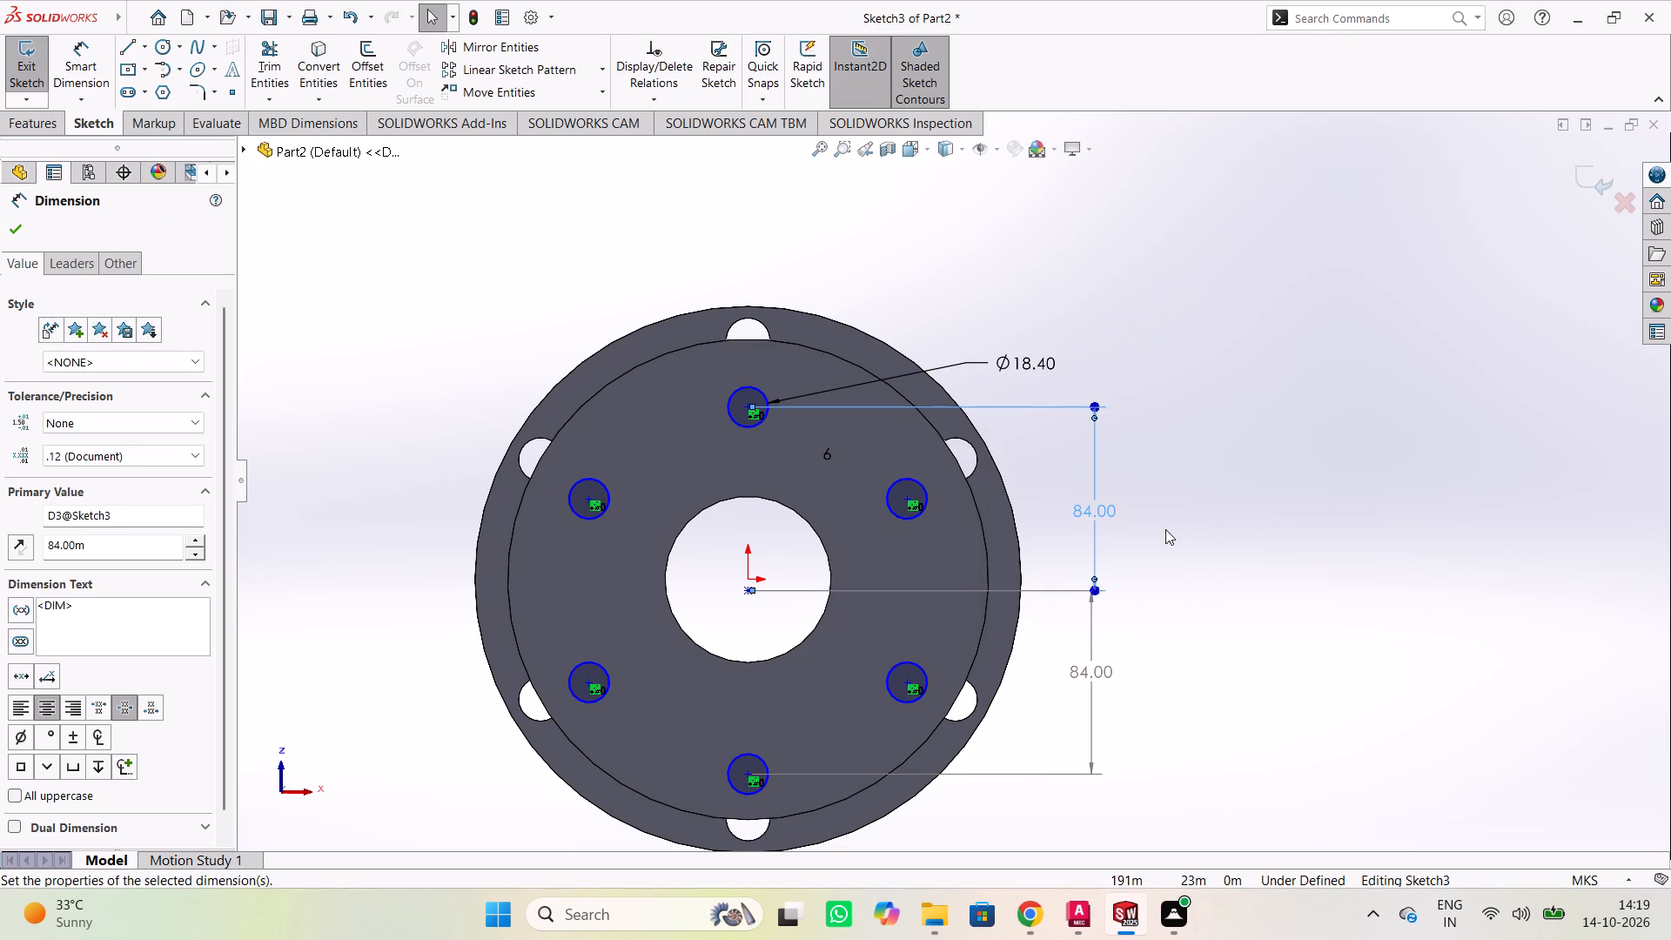
key("Delete")
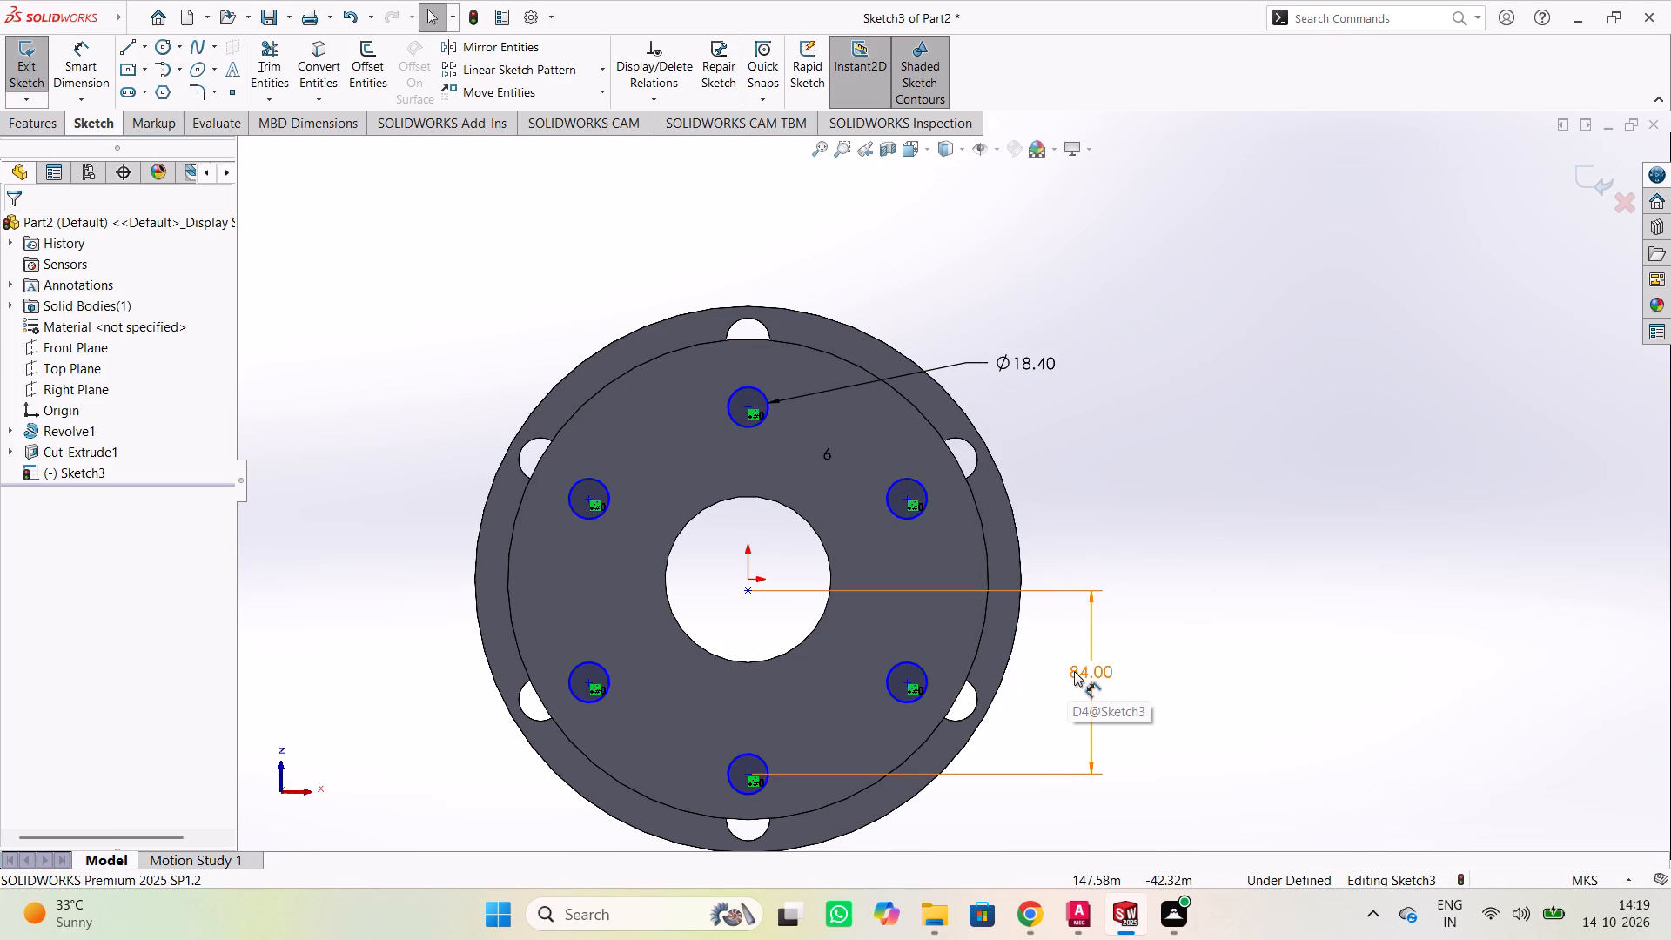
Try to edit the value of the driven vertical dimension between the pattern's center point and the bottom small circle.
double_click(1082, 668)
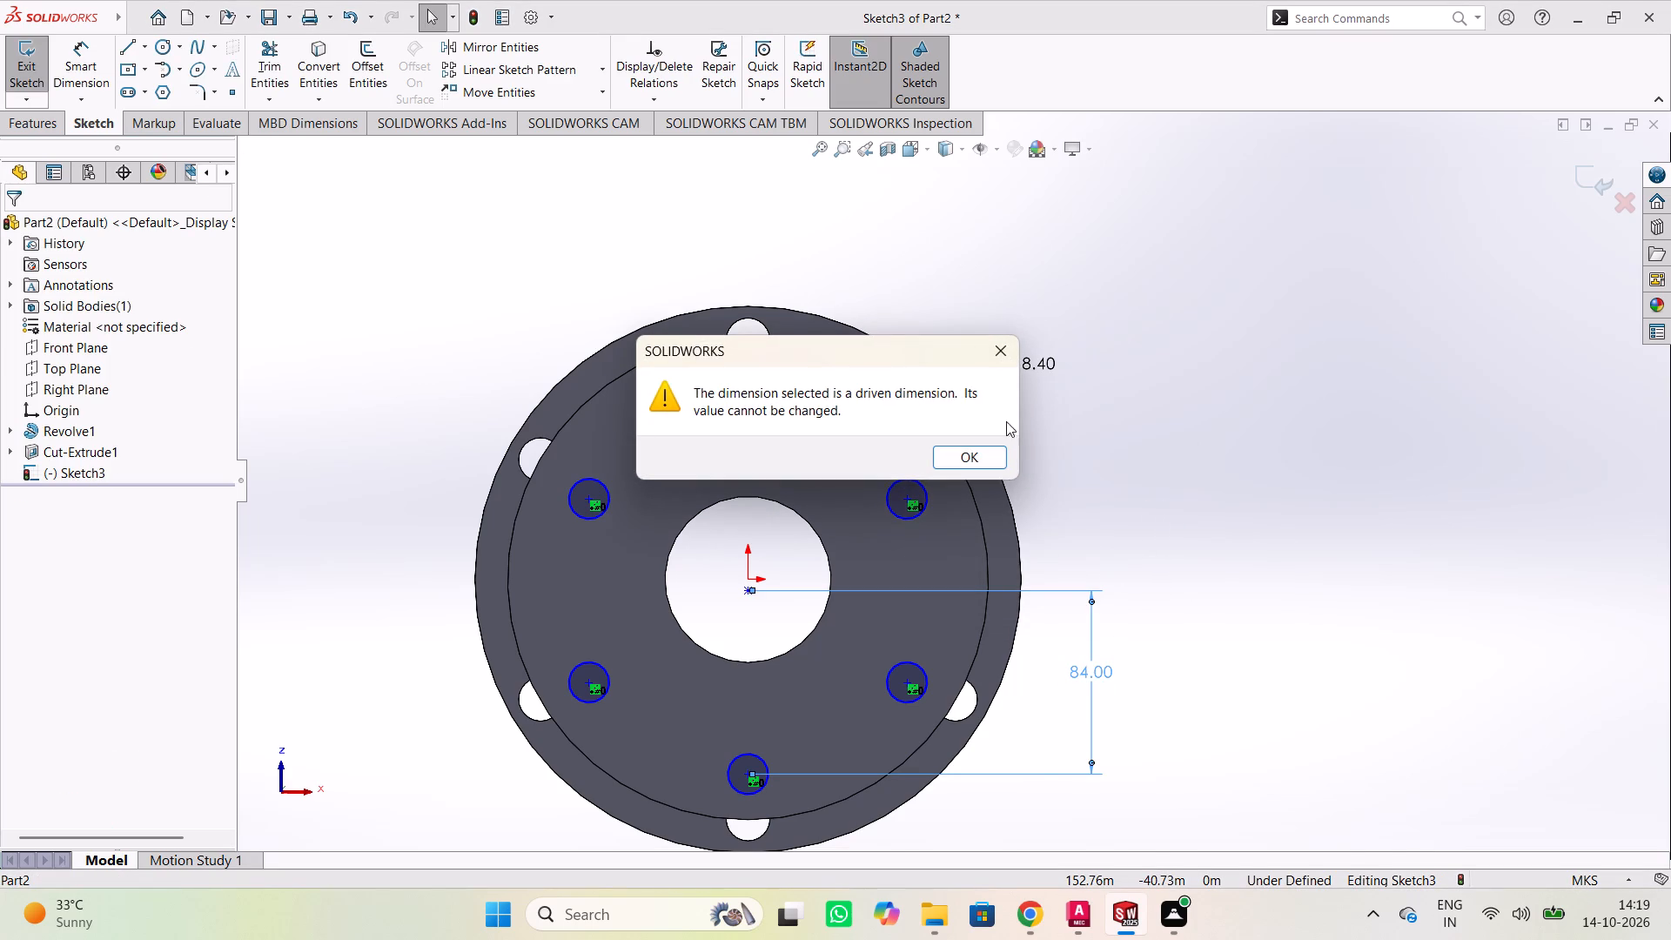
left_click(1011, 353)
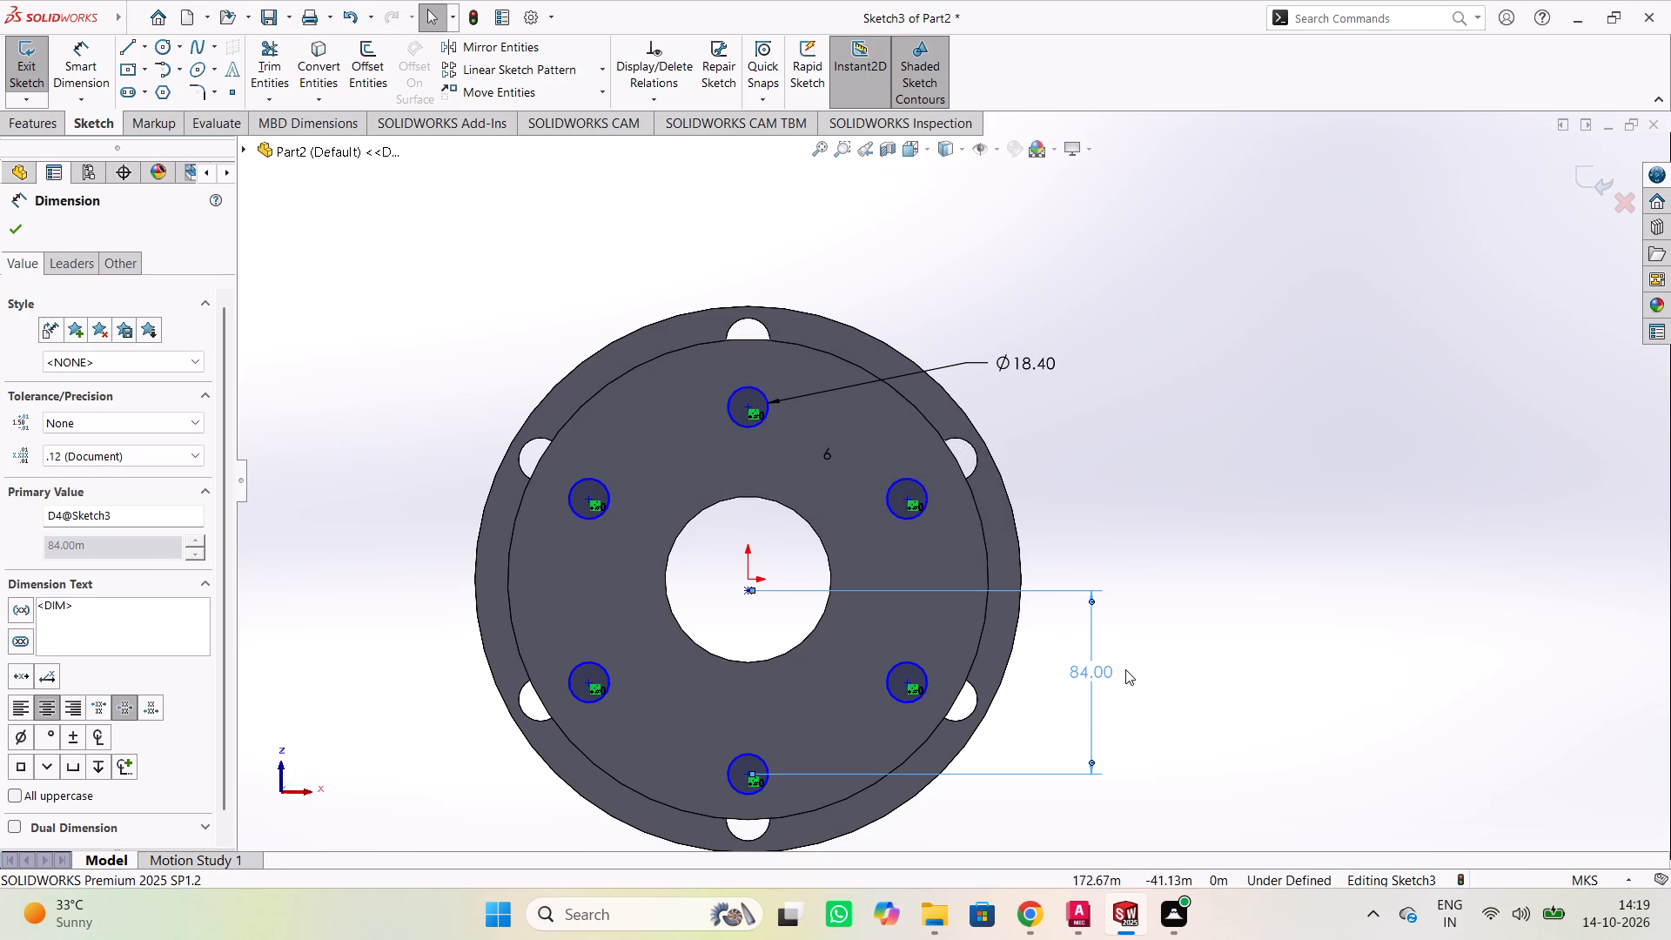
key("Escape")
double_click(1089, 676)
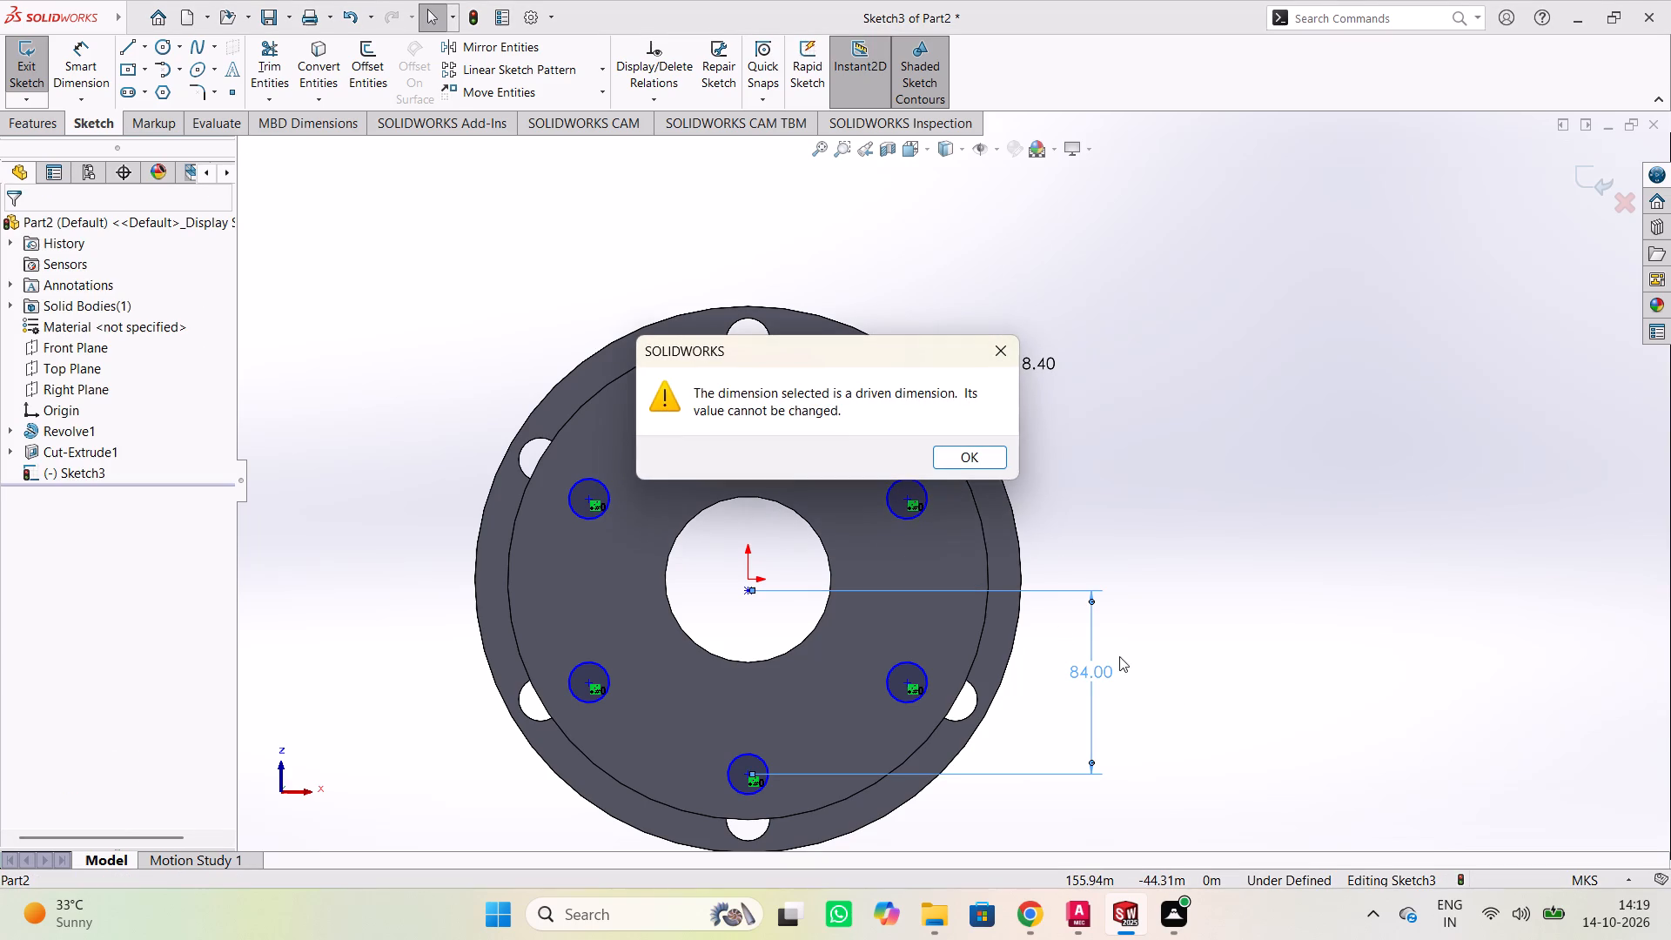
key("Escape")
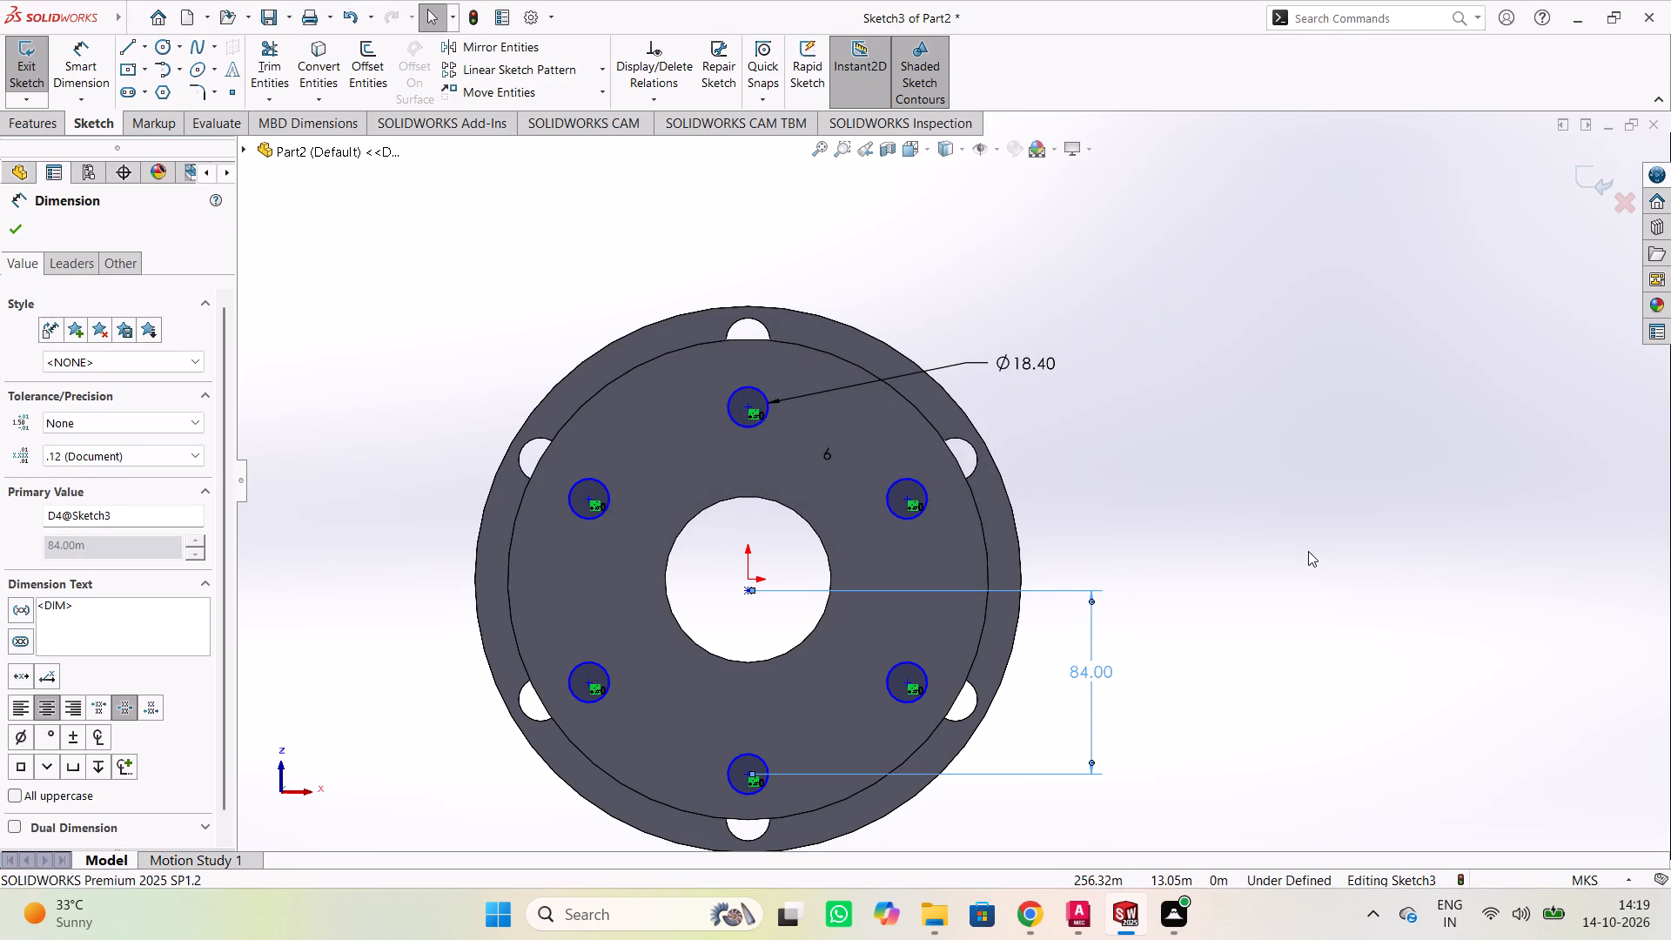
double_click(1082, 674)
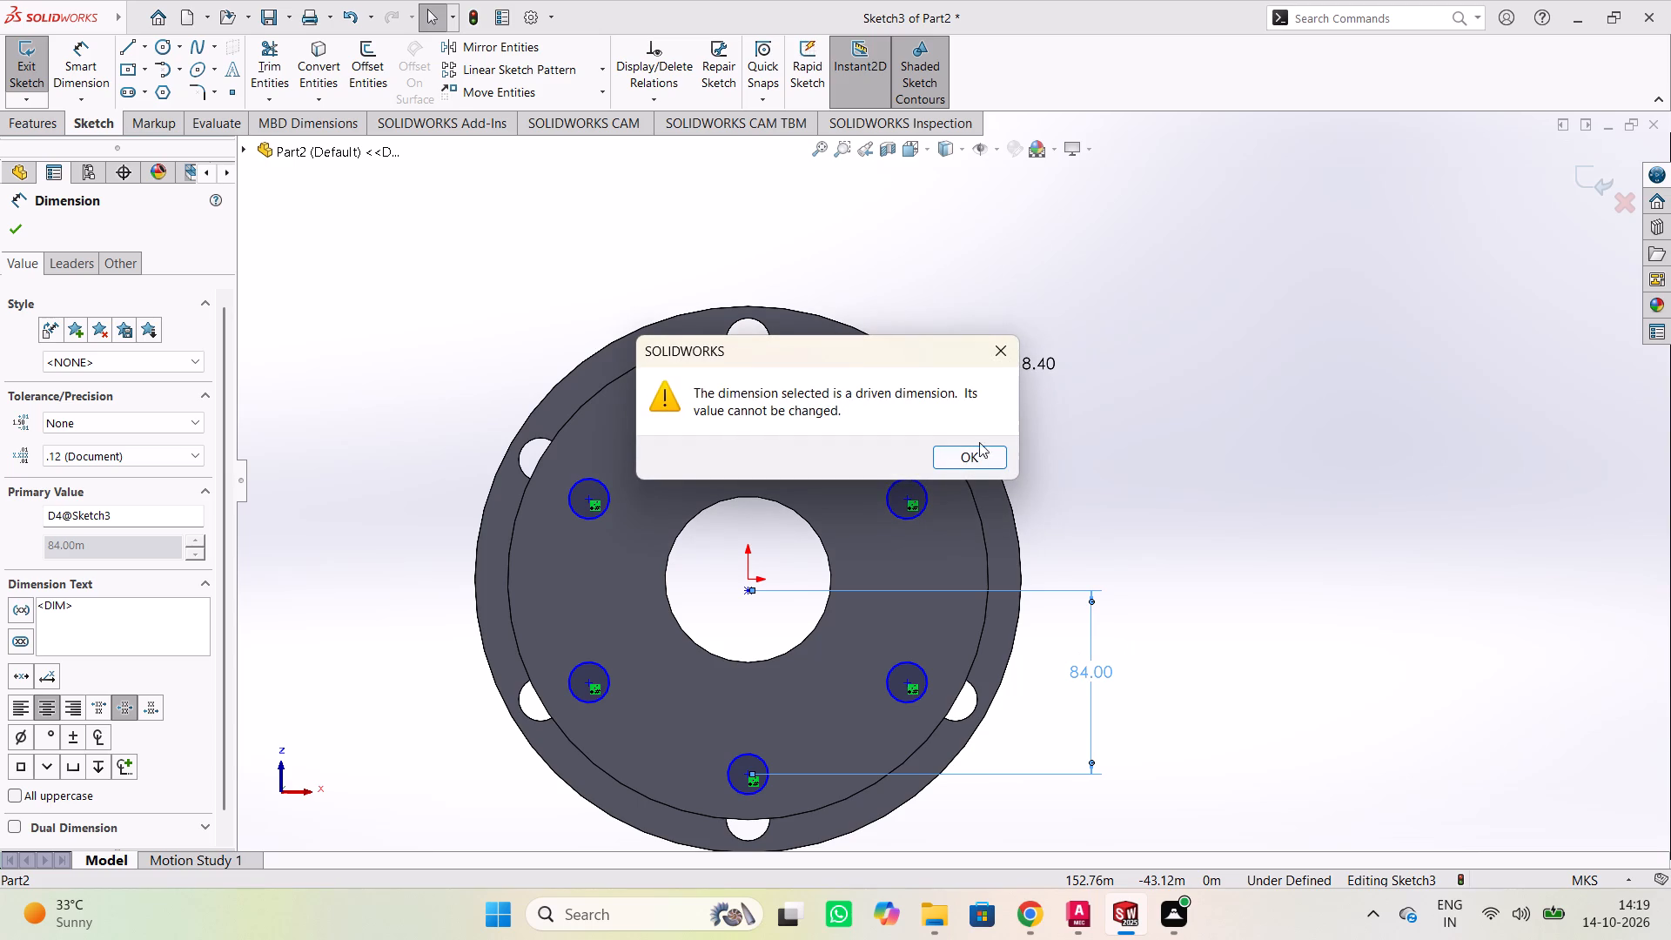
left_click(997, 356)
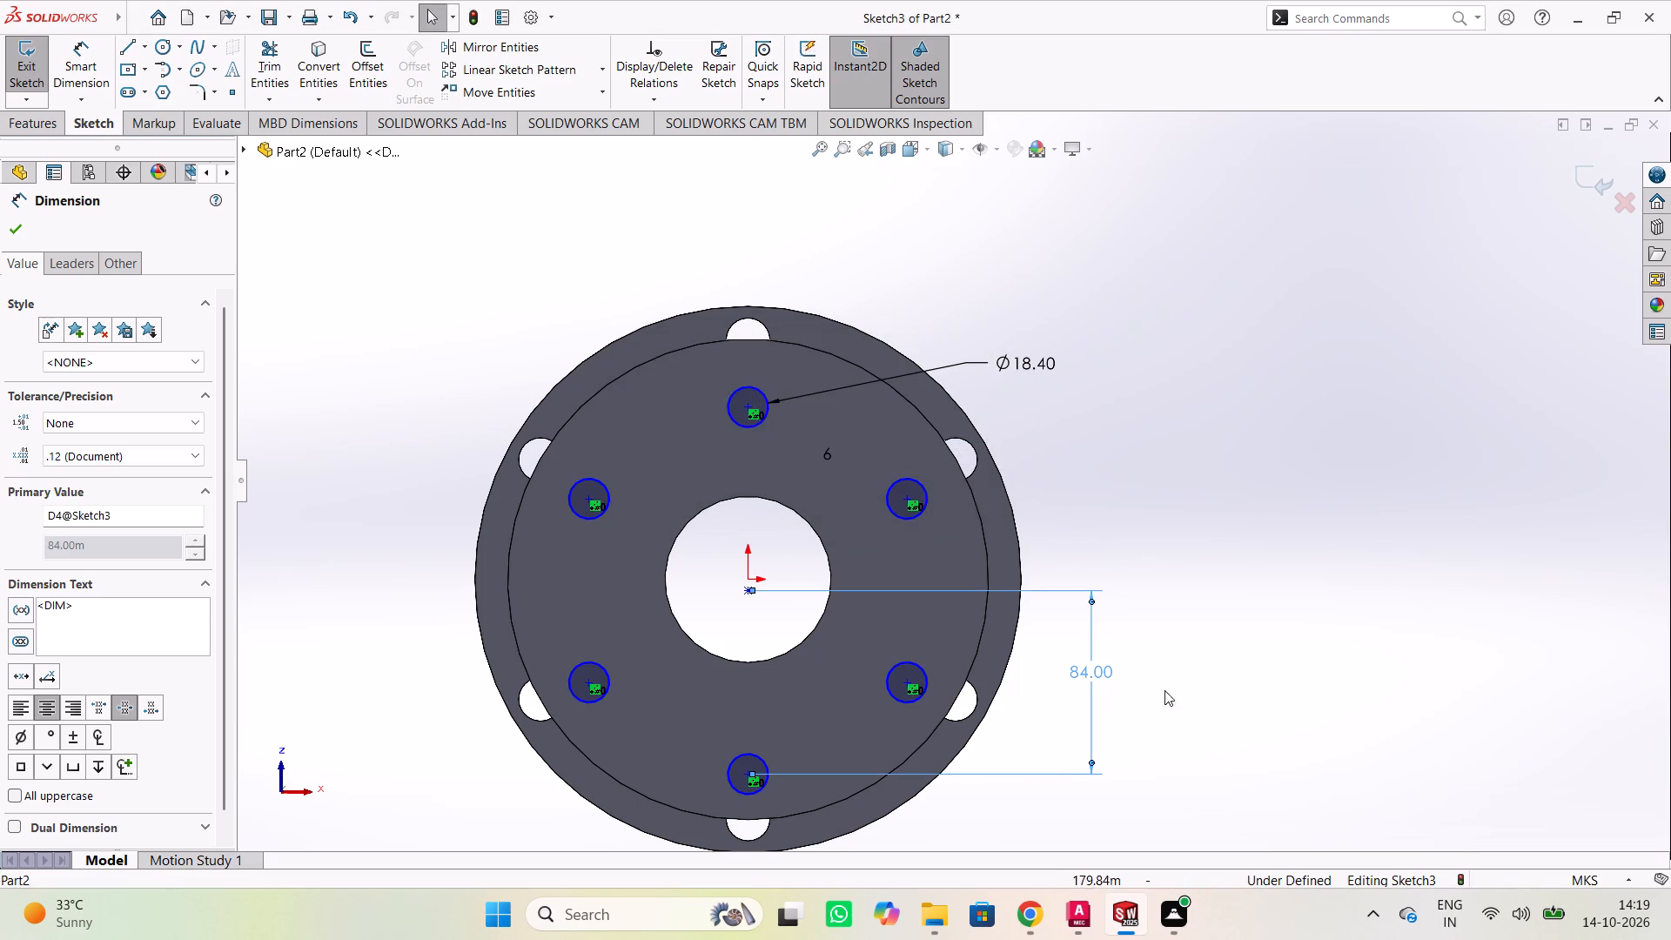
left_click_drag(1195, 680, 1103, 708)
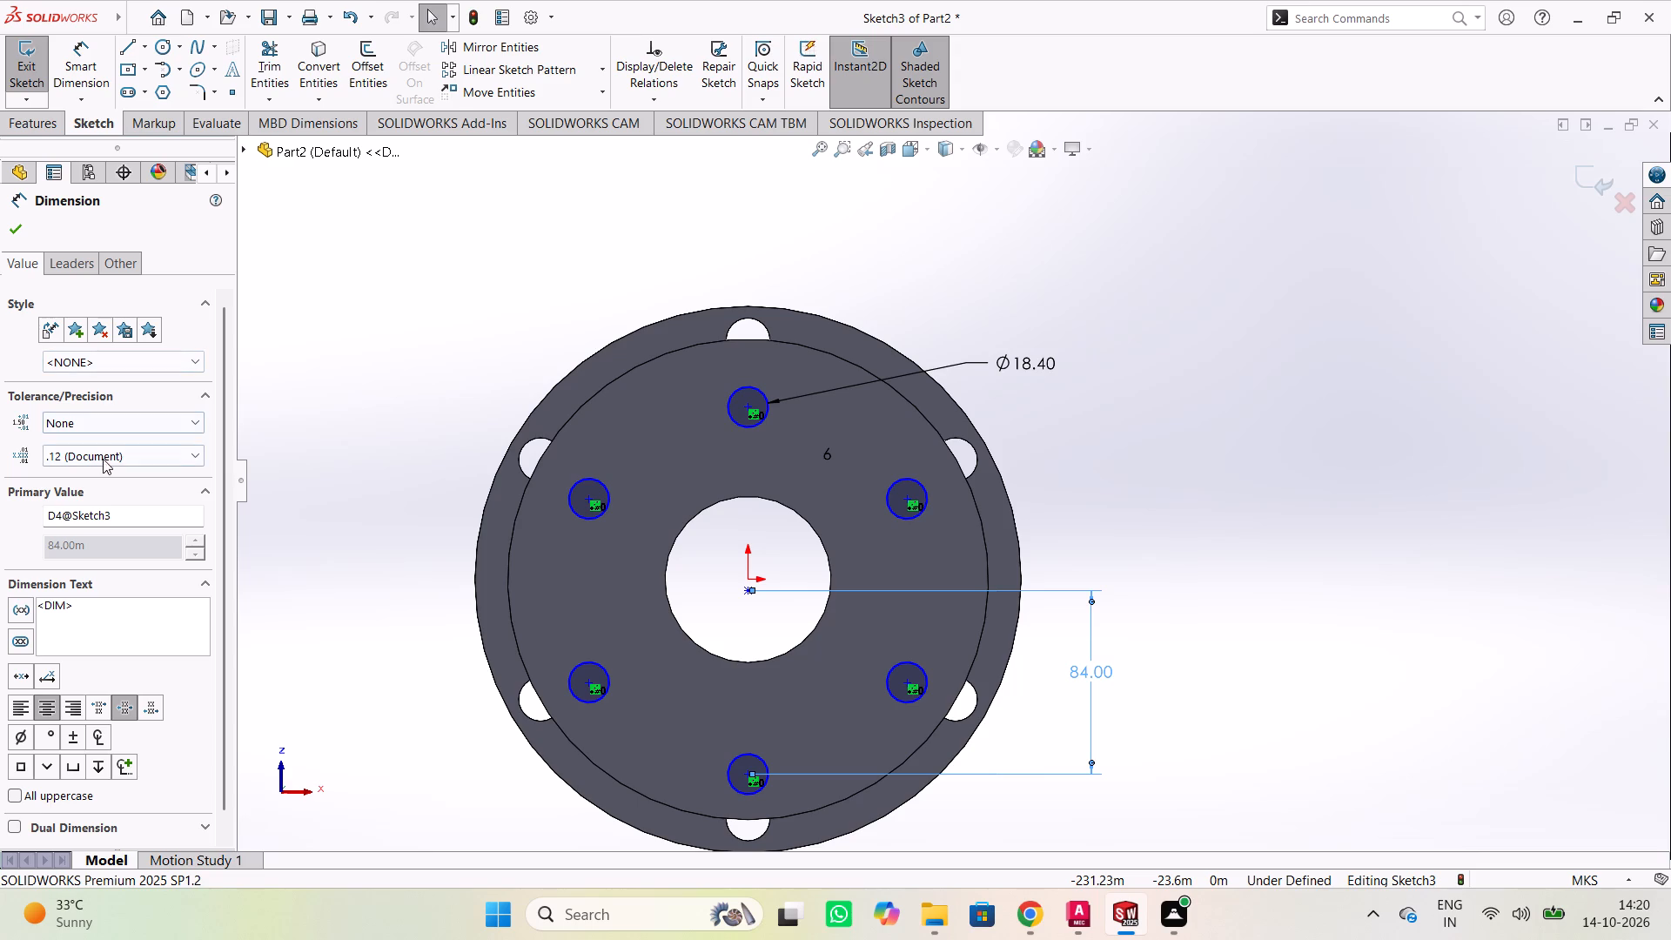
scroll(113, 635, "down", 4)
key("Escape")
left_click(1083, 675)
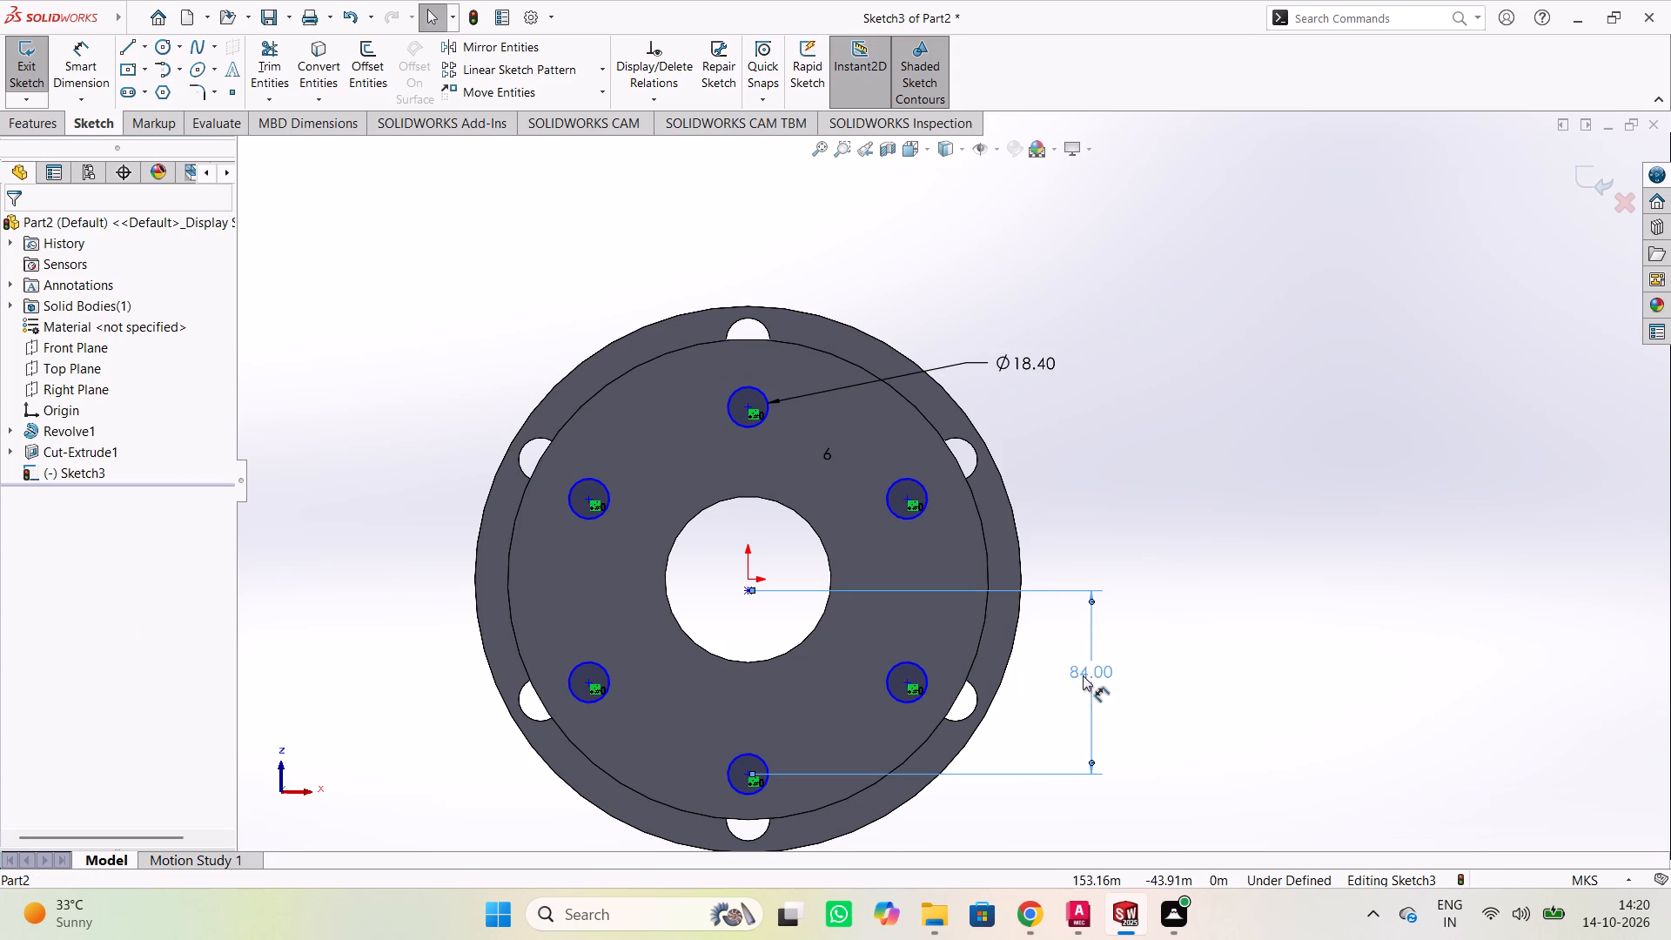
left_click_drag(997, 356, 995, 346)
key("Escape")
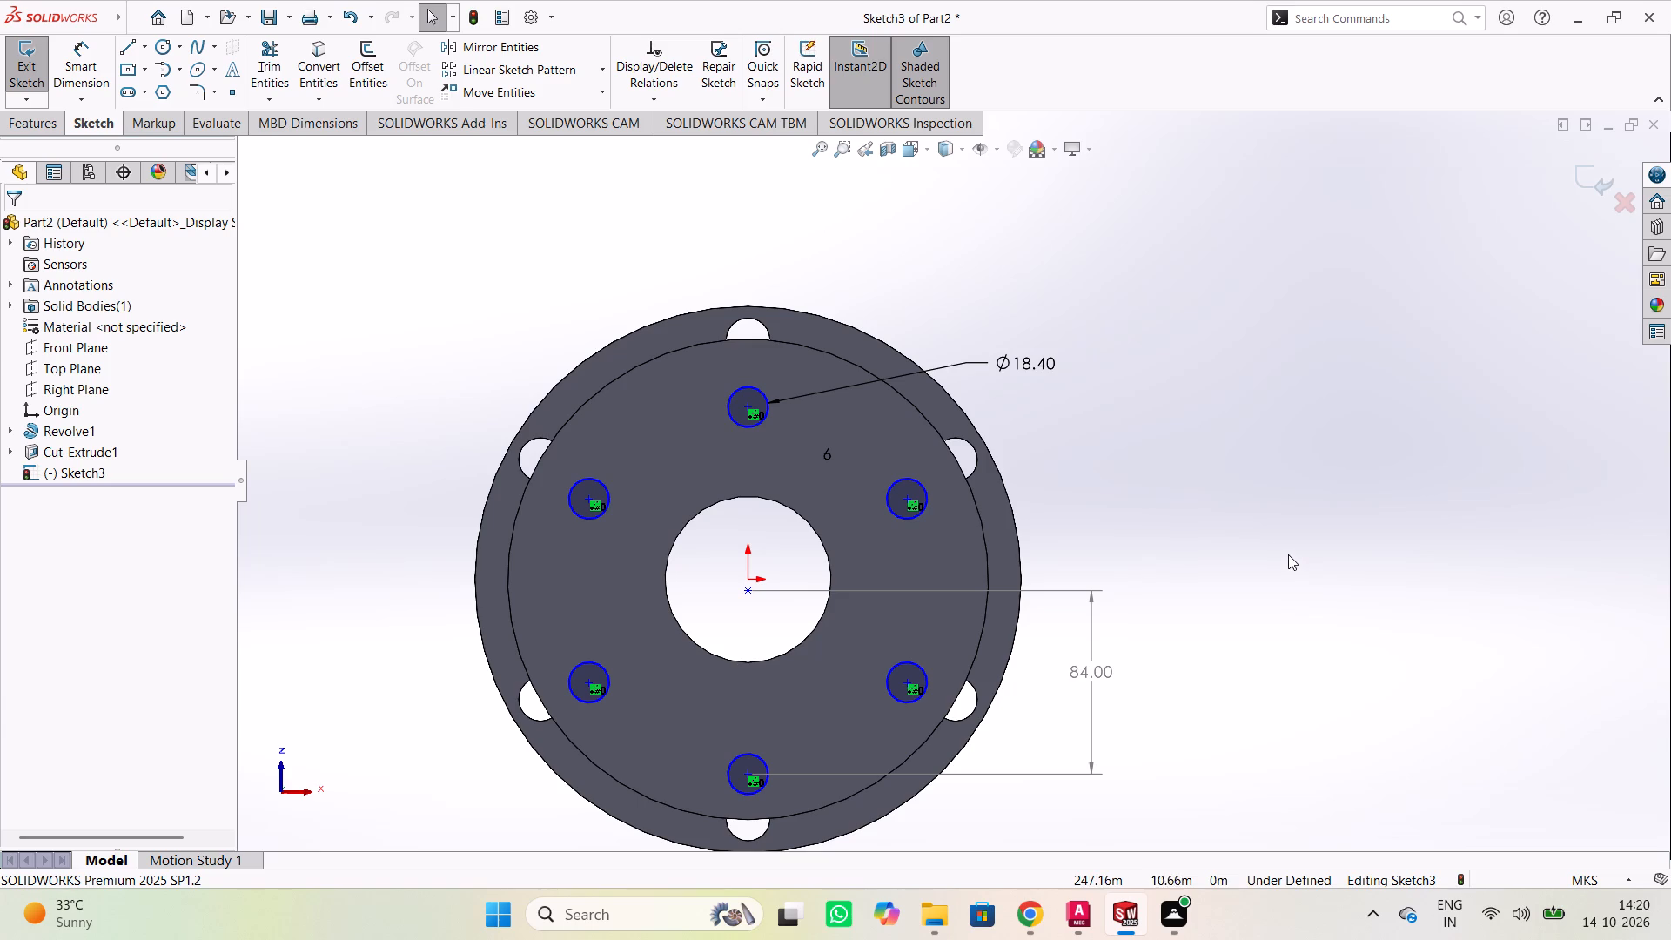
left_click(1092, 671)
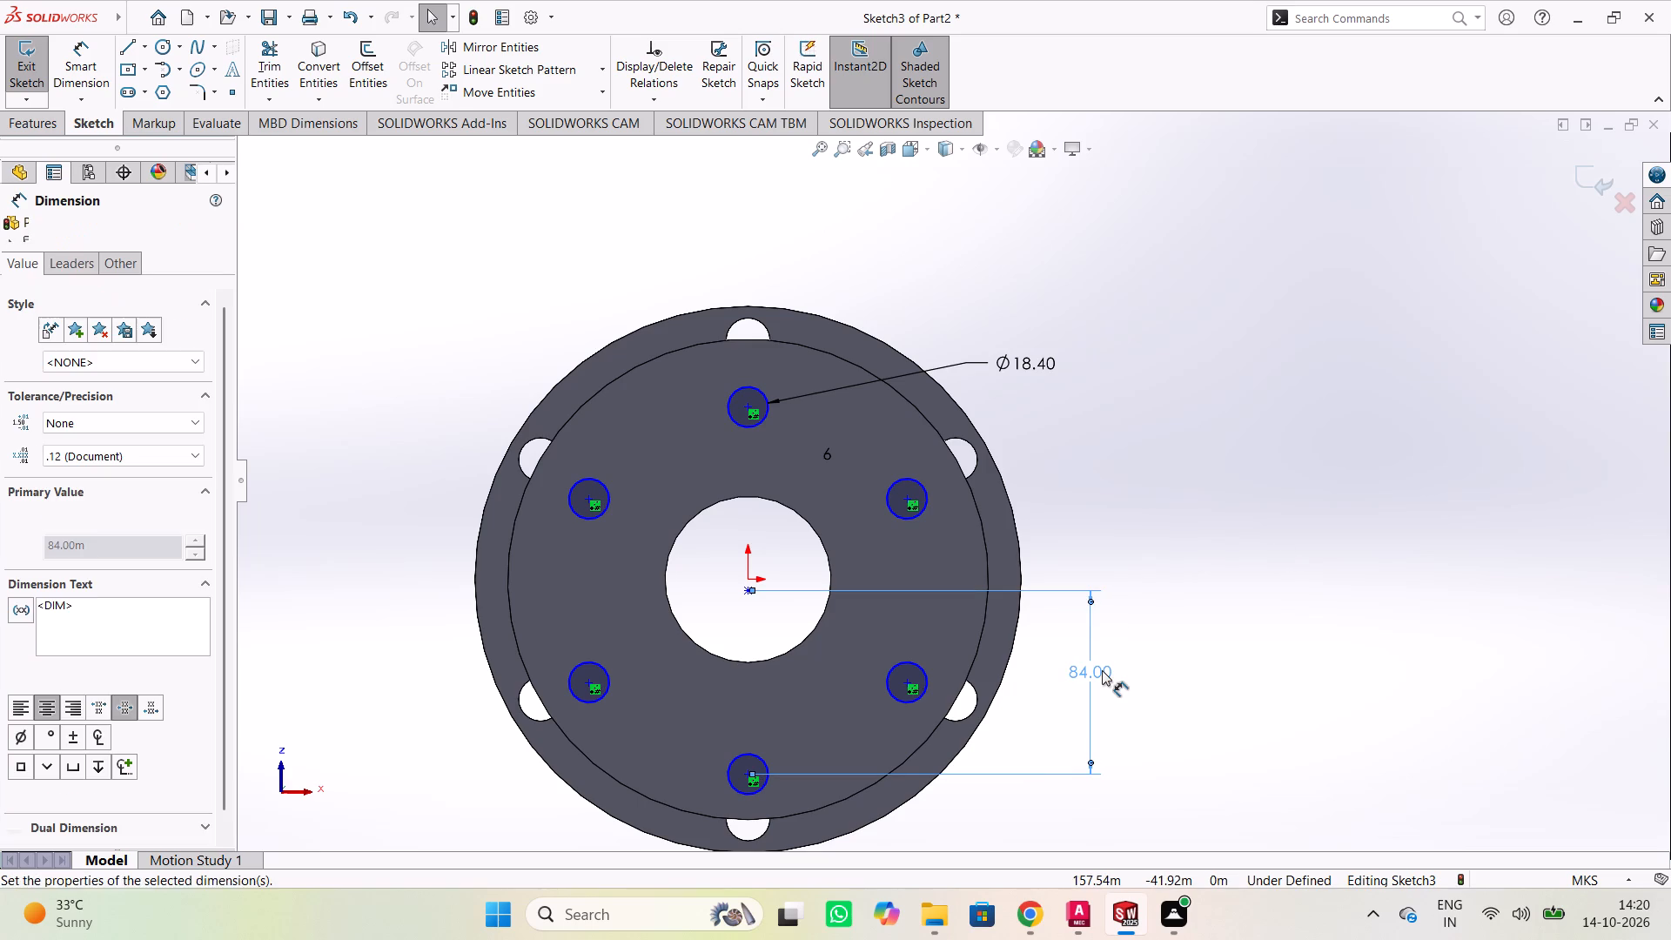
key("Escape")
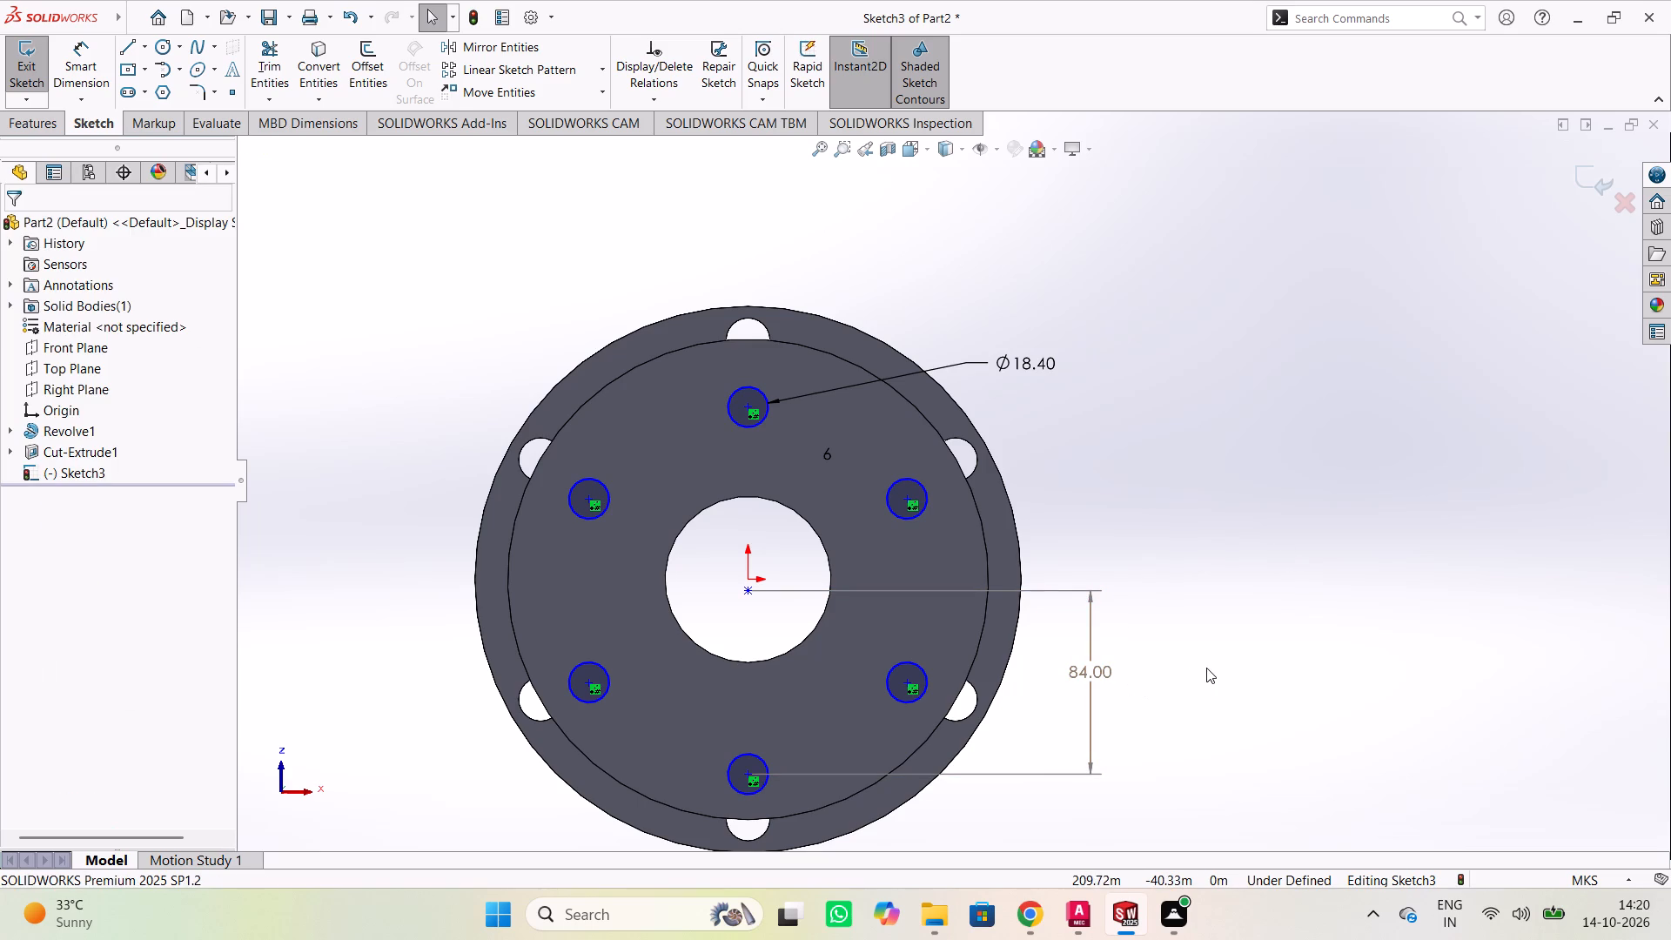
Delete the driven vertical dimension between the pattern's center point and the bottom small circle's center.
right_click(1231, 520)
left_click(1150, 509)
left_click_drag(1175, 695, 1079, 633)
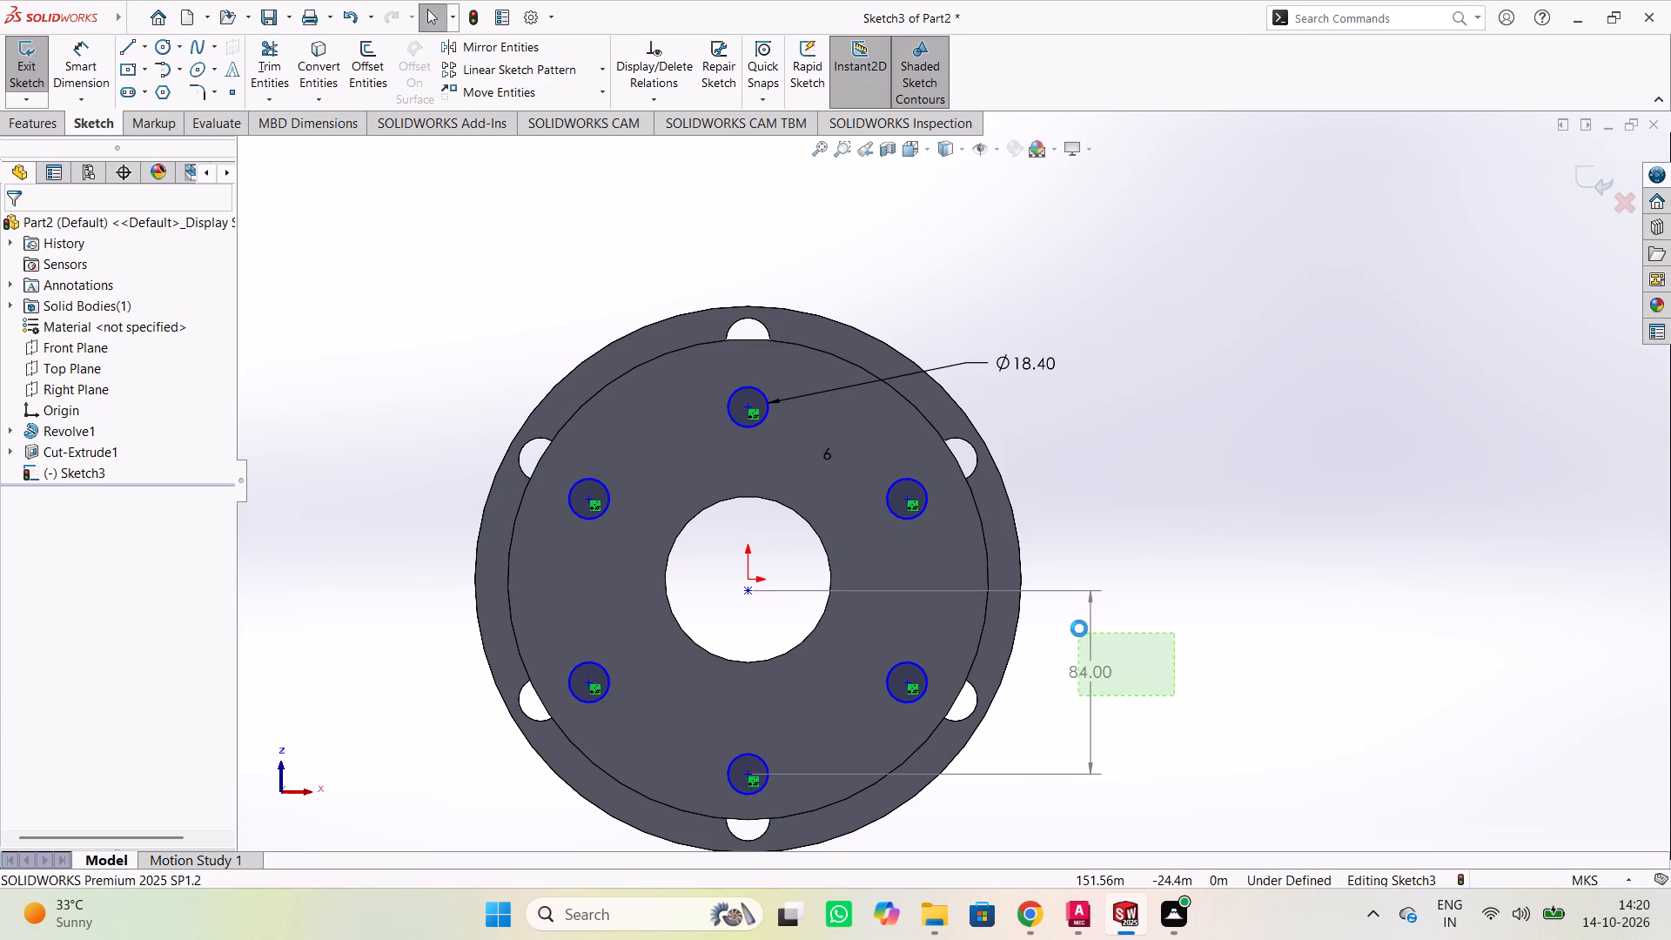
key("Delete")
left_click(1171, 500)
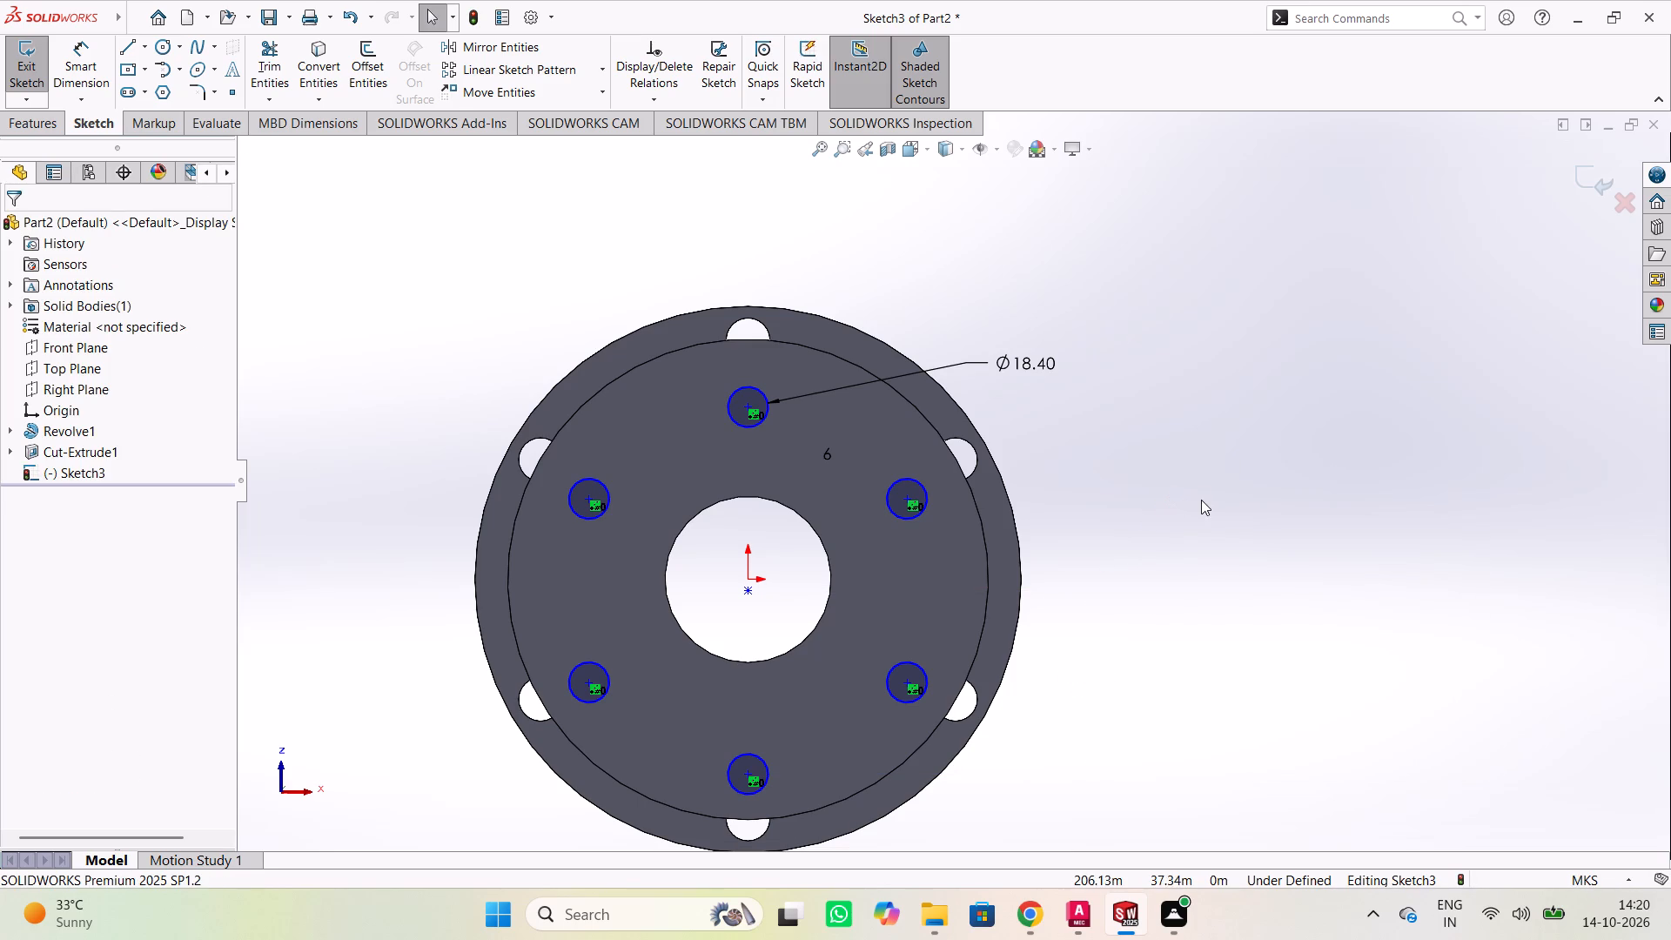
Dimension the vertical distance from the origin to the top small circle's center and set it to 88 m.
right_click(1204, 504)
left_click(1381, 473)
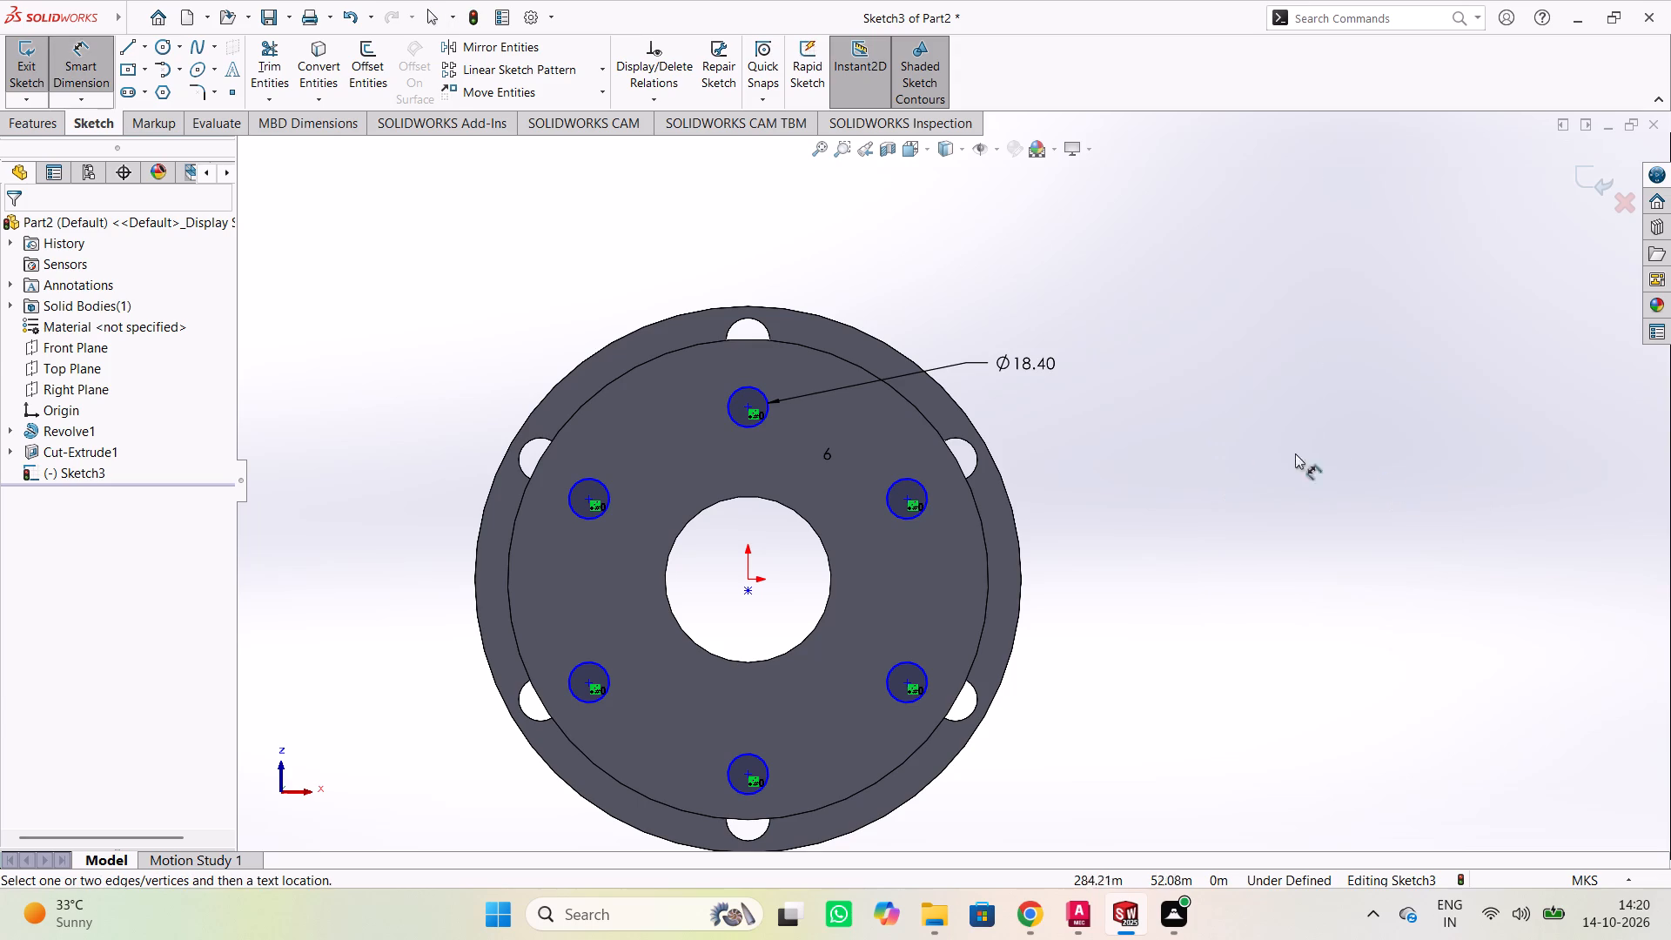
left_click_drag(748, 578, 747, 568)
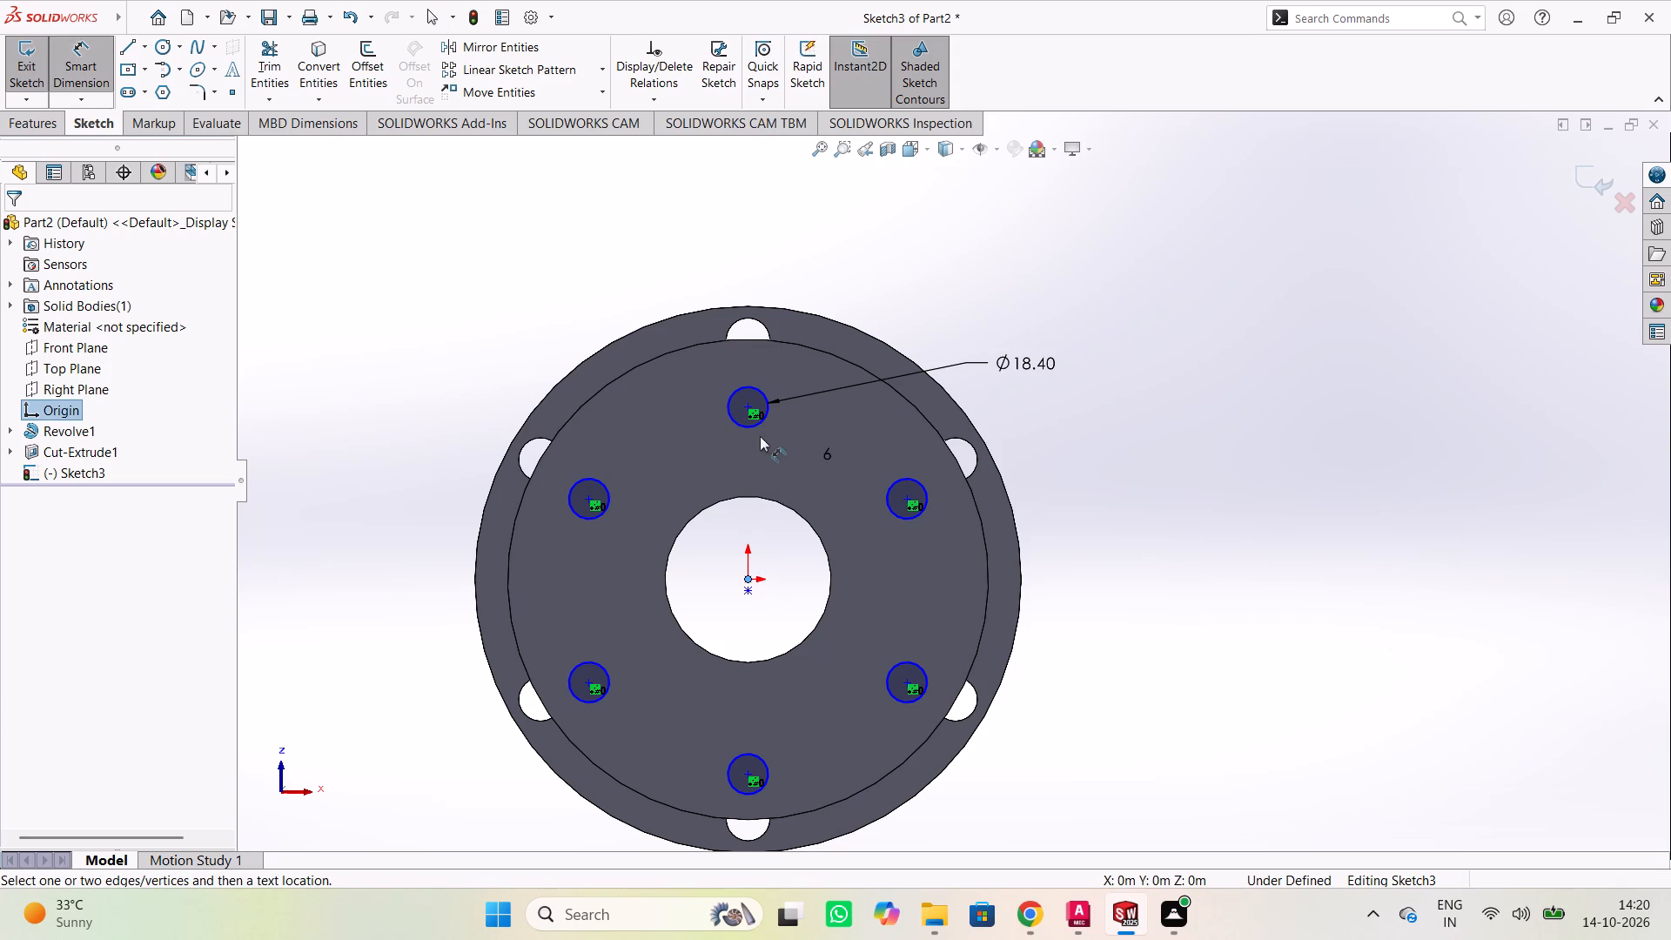
left_click(749, 402)
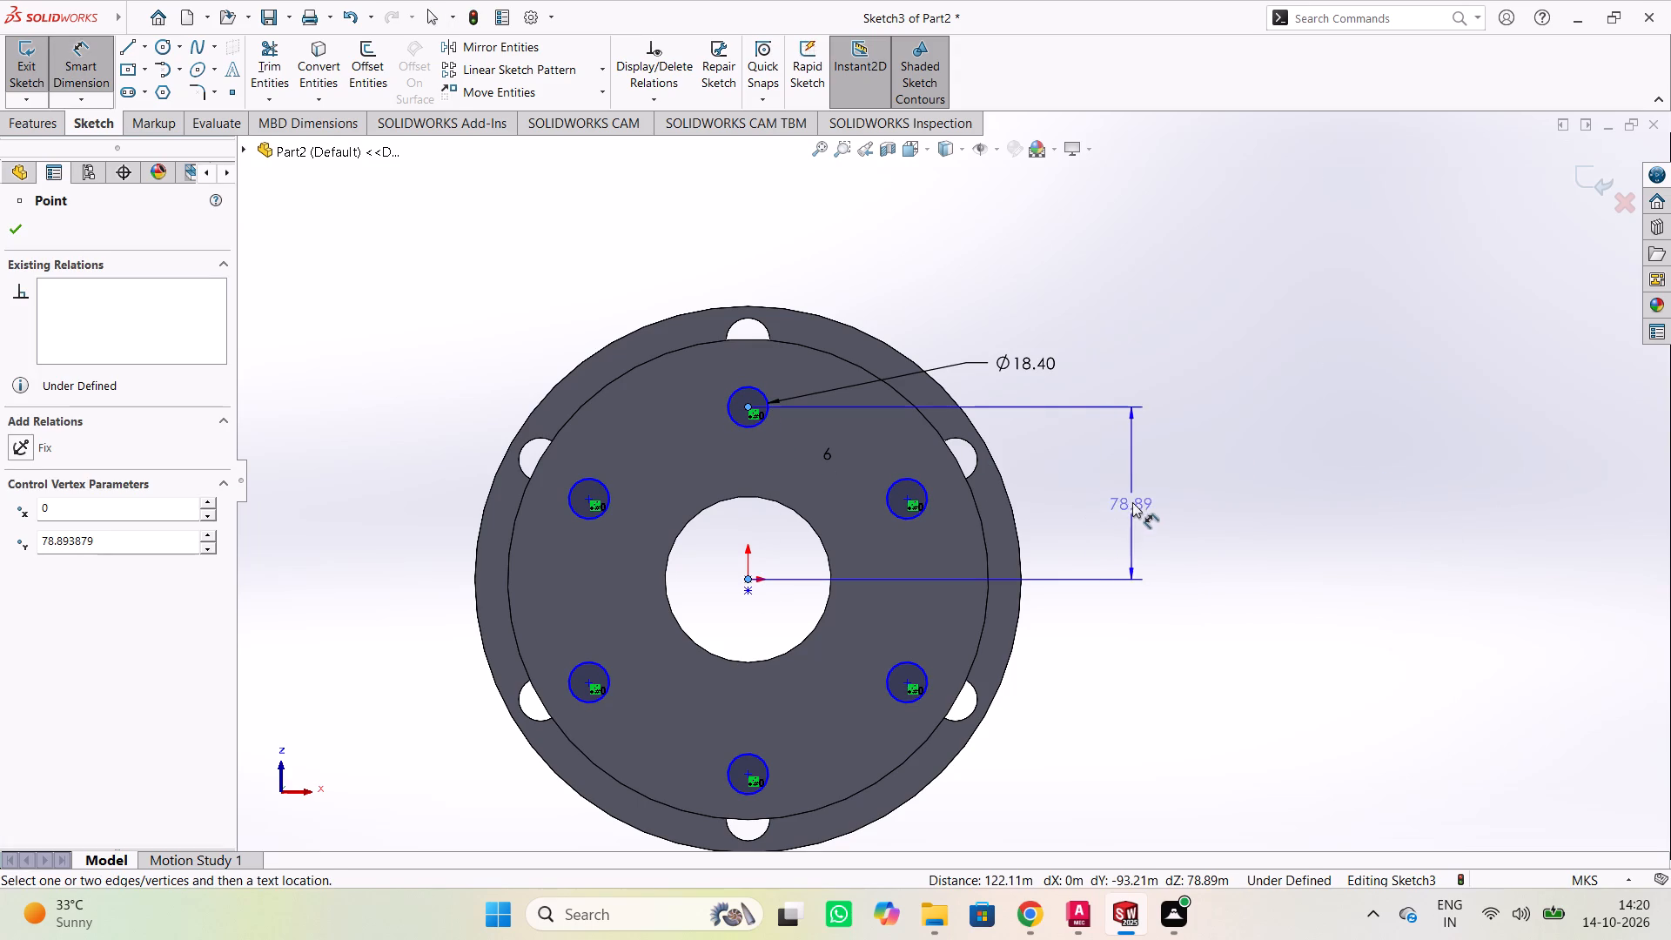
left_click(1148, 467)
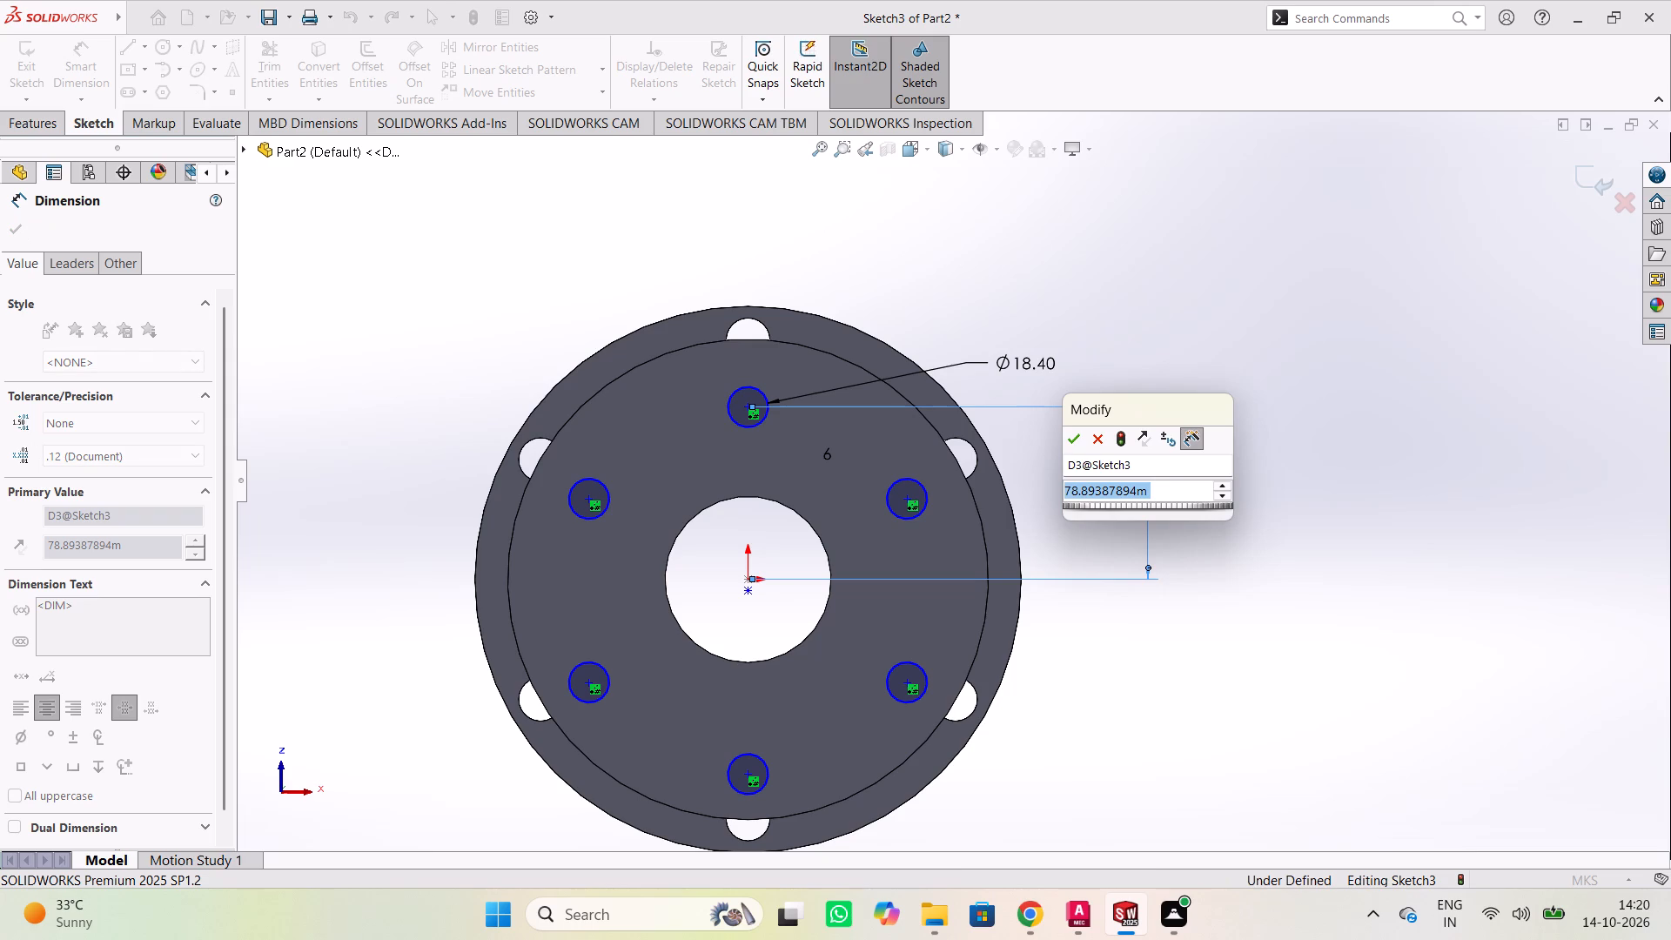
type("88")
key("Return")
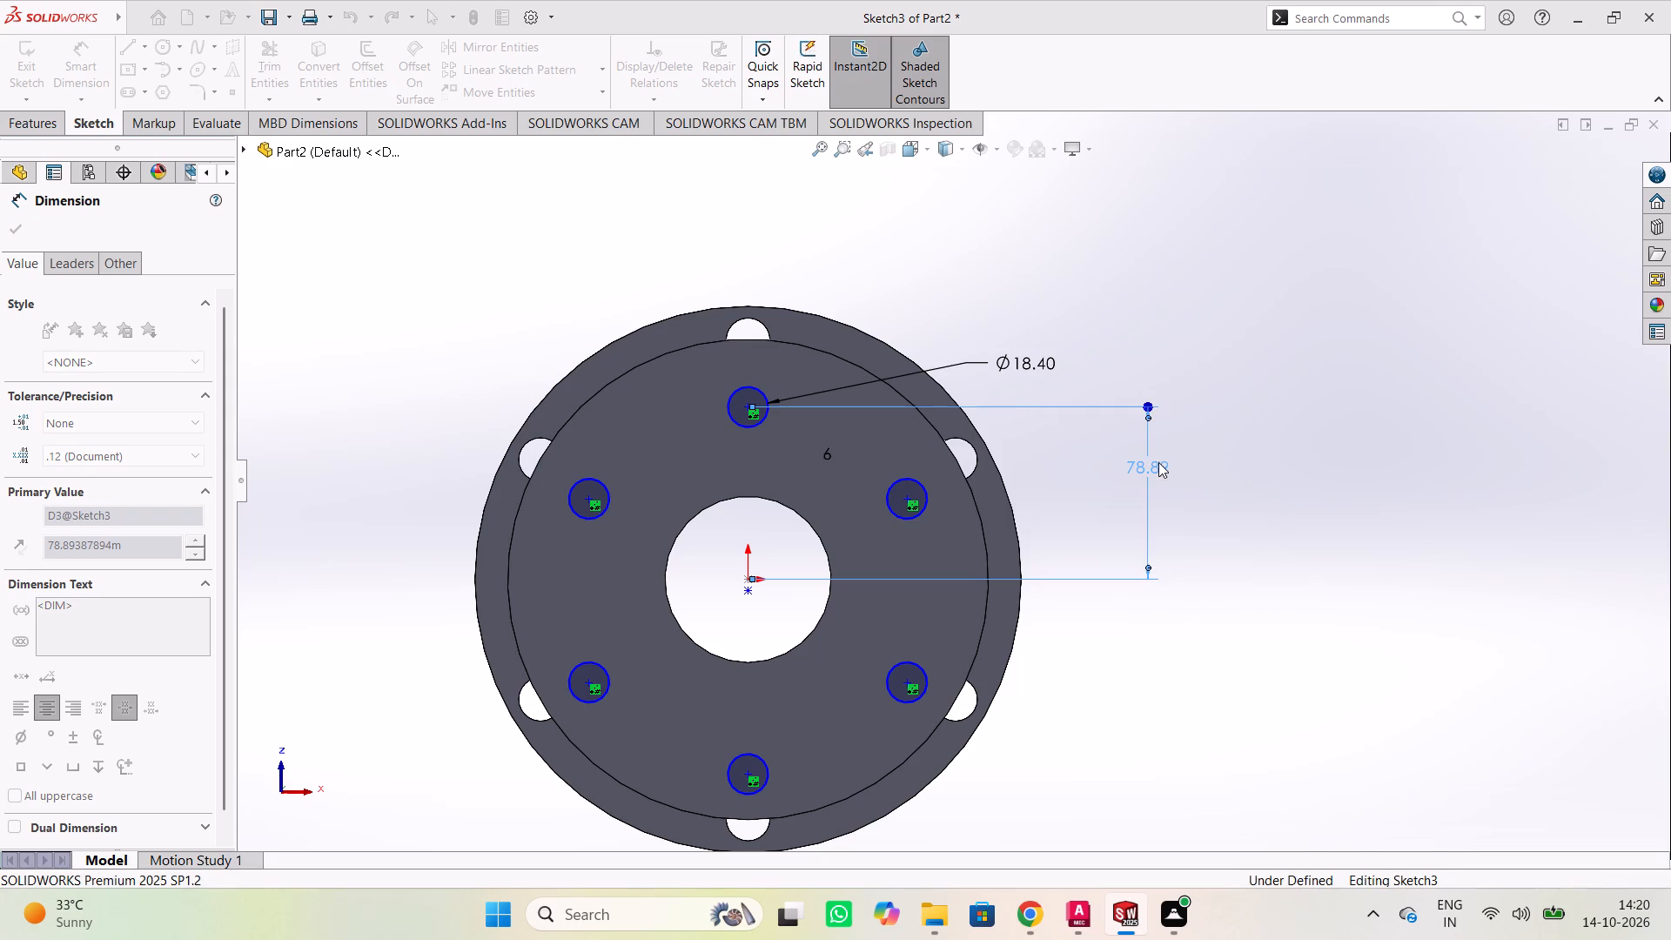
left_click(1255, 408)
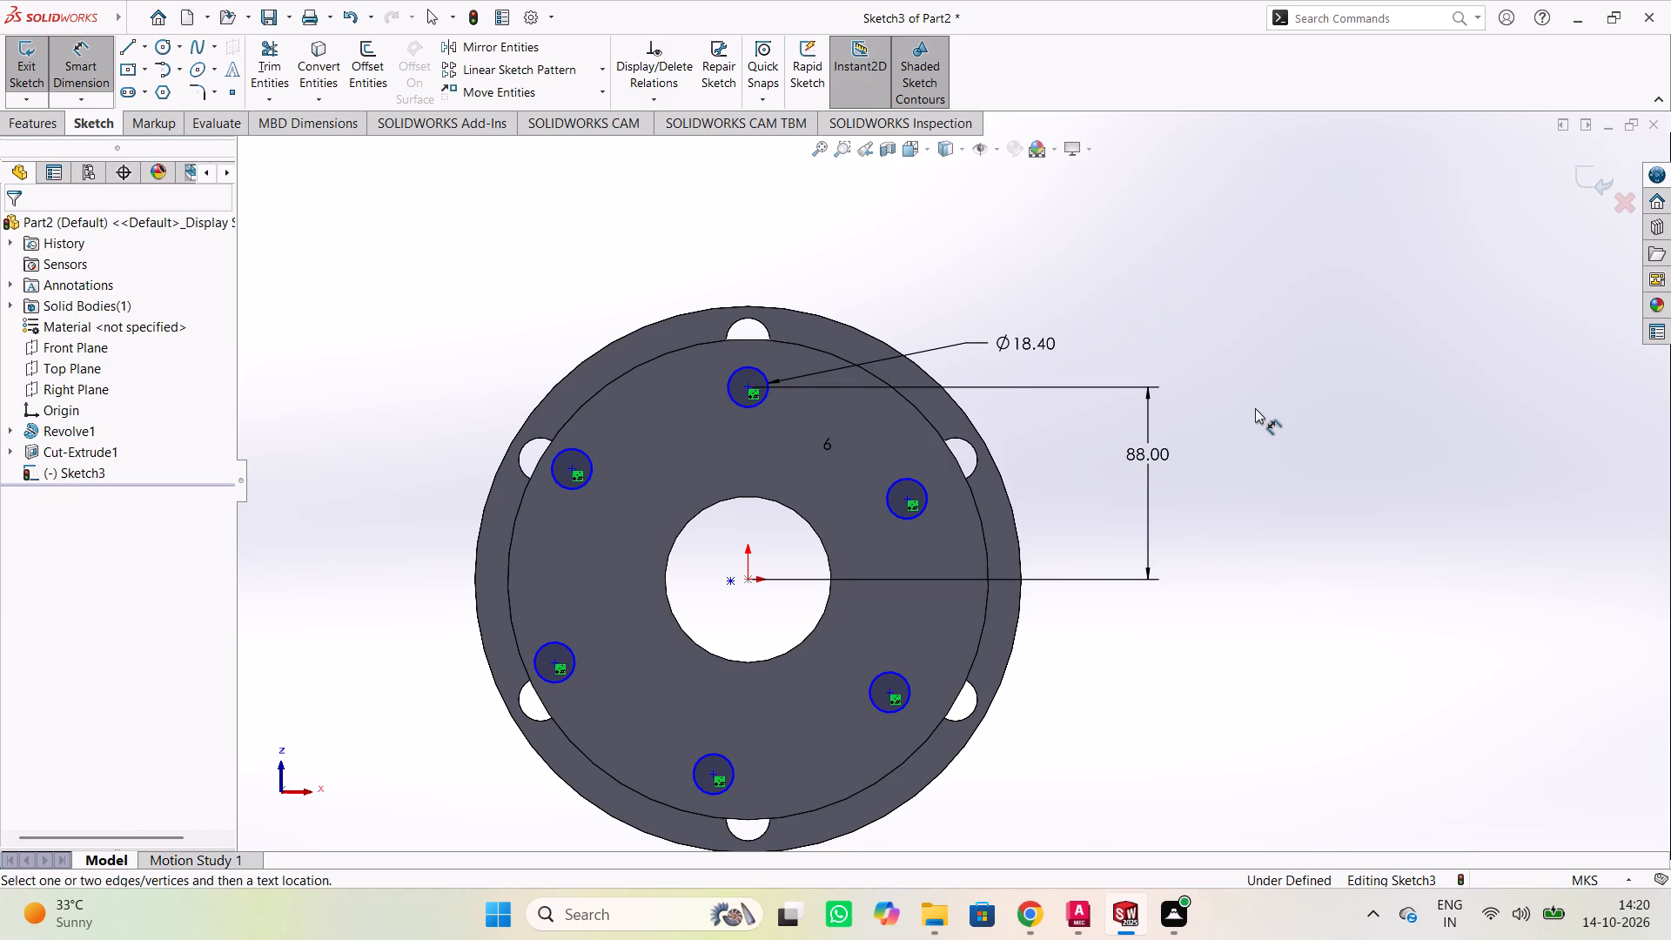
key("Escape")
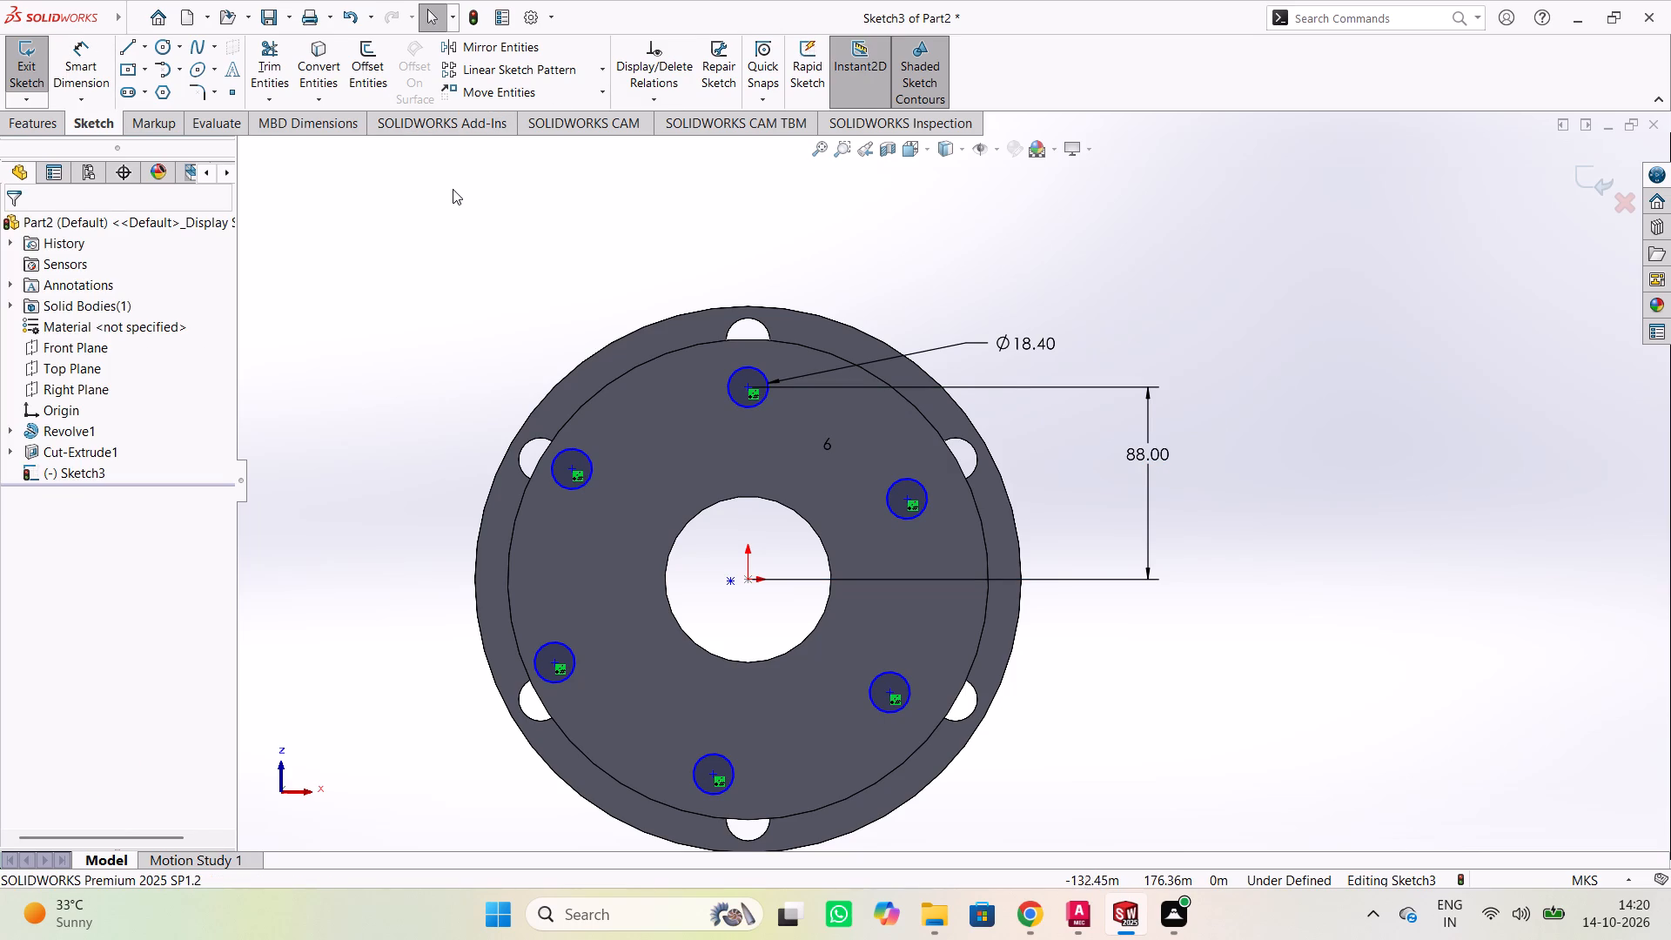
Cut the six Sketch3 circles through the smaller flange with a Blind Extruded Cut 20 m deep from the sketch plane.
left_click(19, 121)
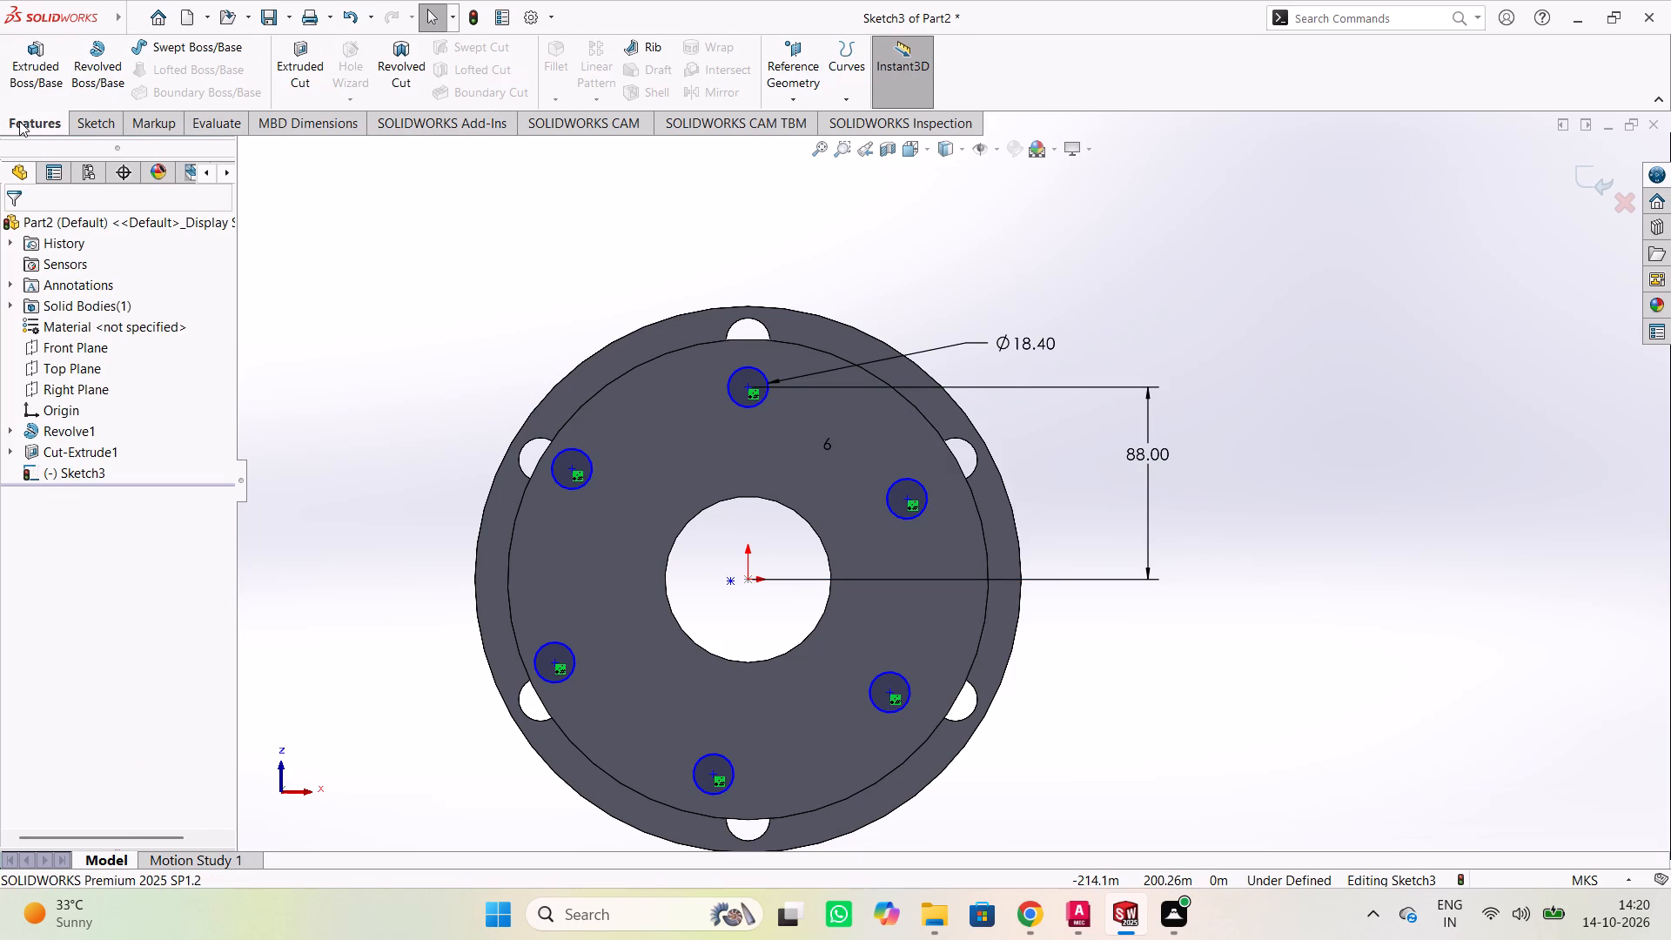
left_click(309, 66)
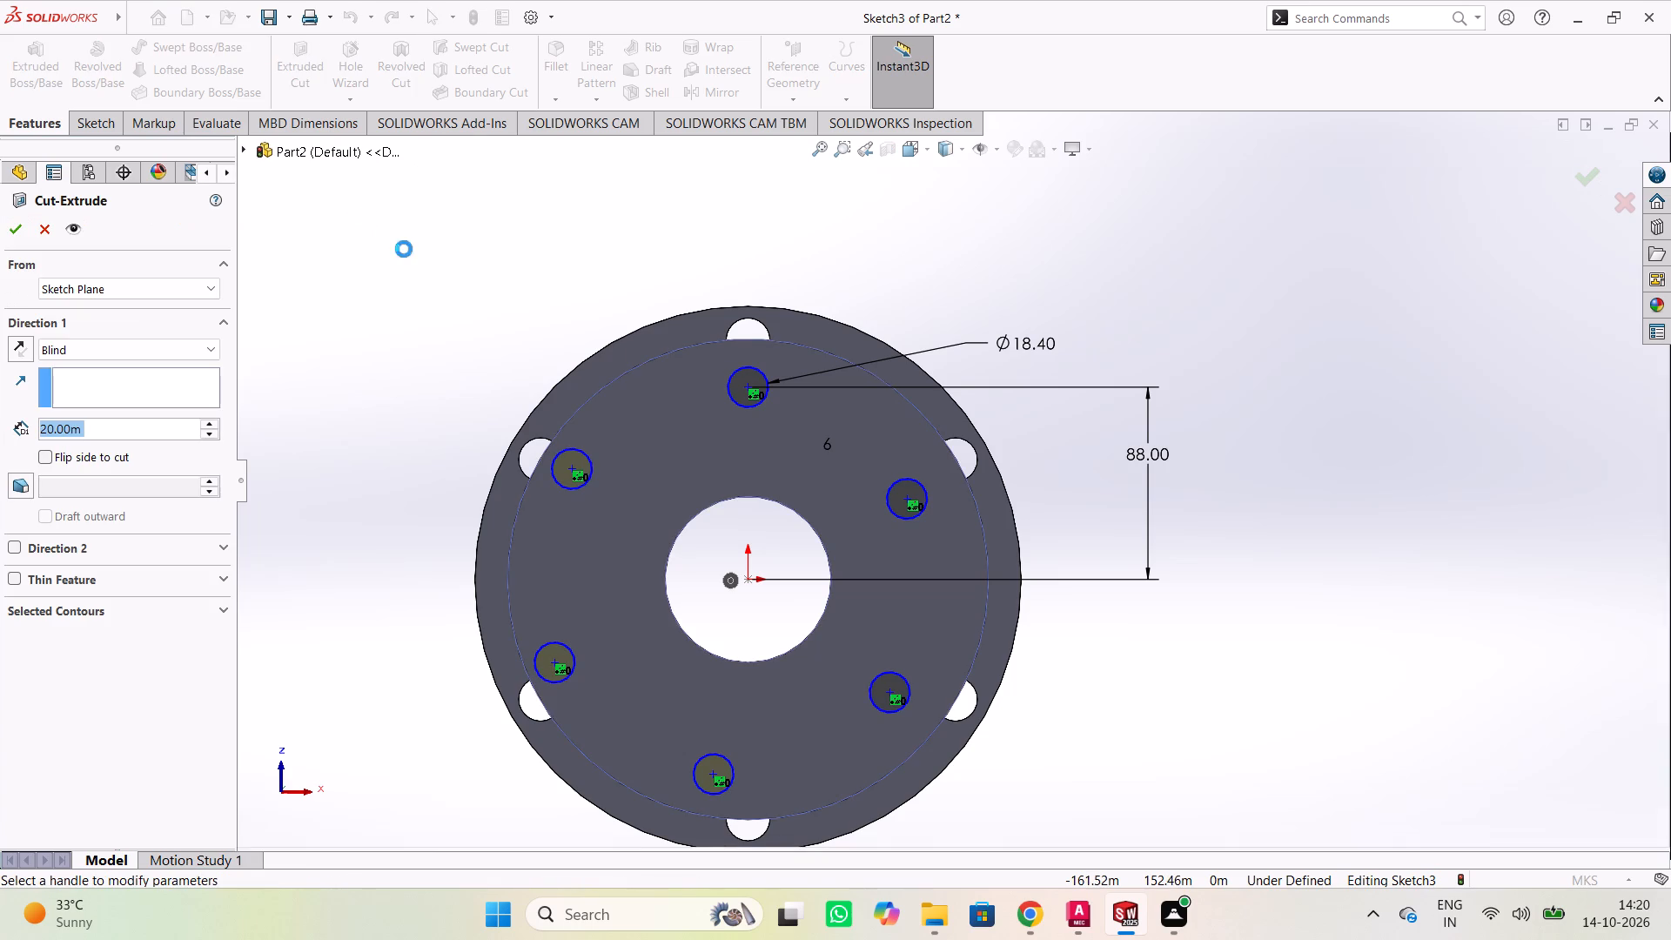
middle_click_drag(393, 247, 587, 280)
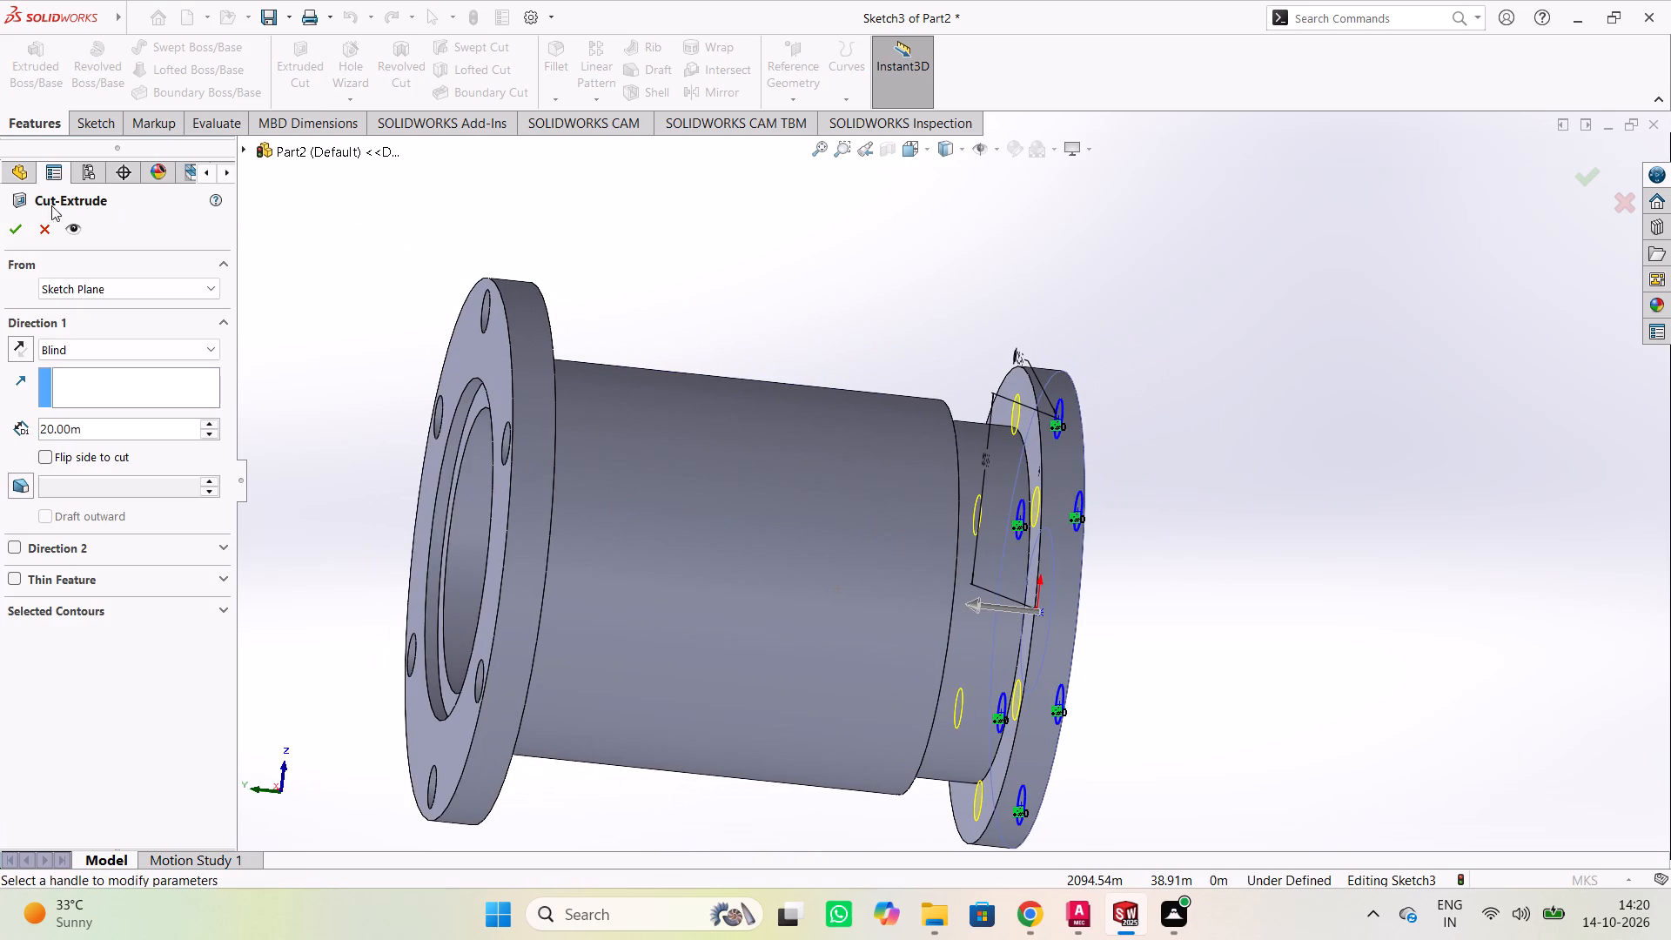
left_click(10, 224)
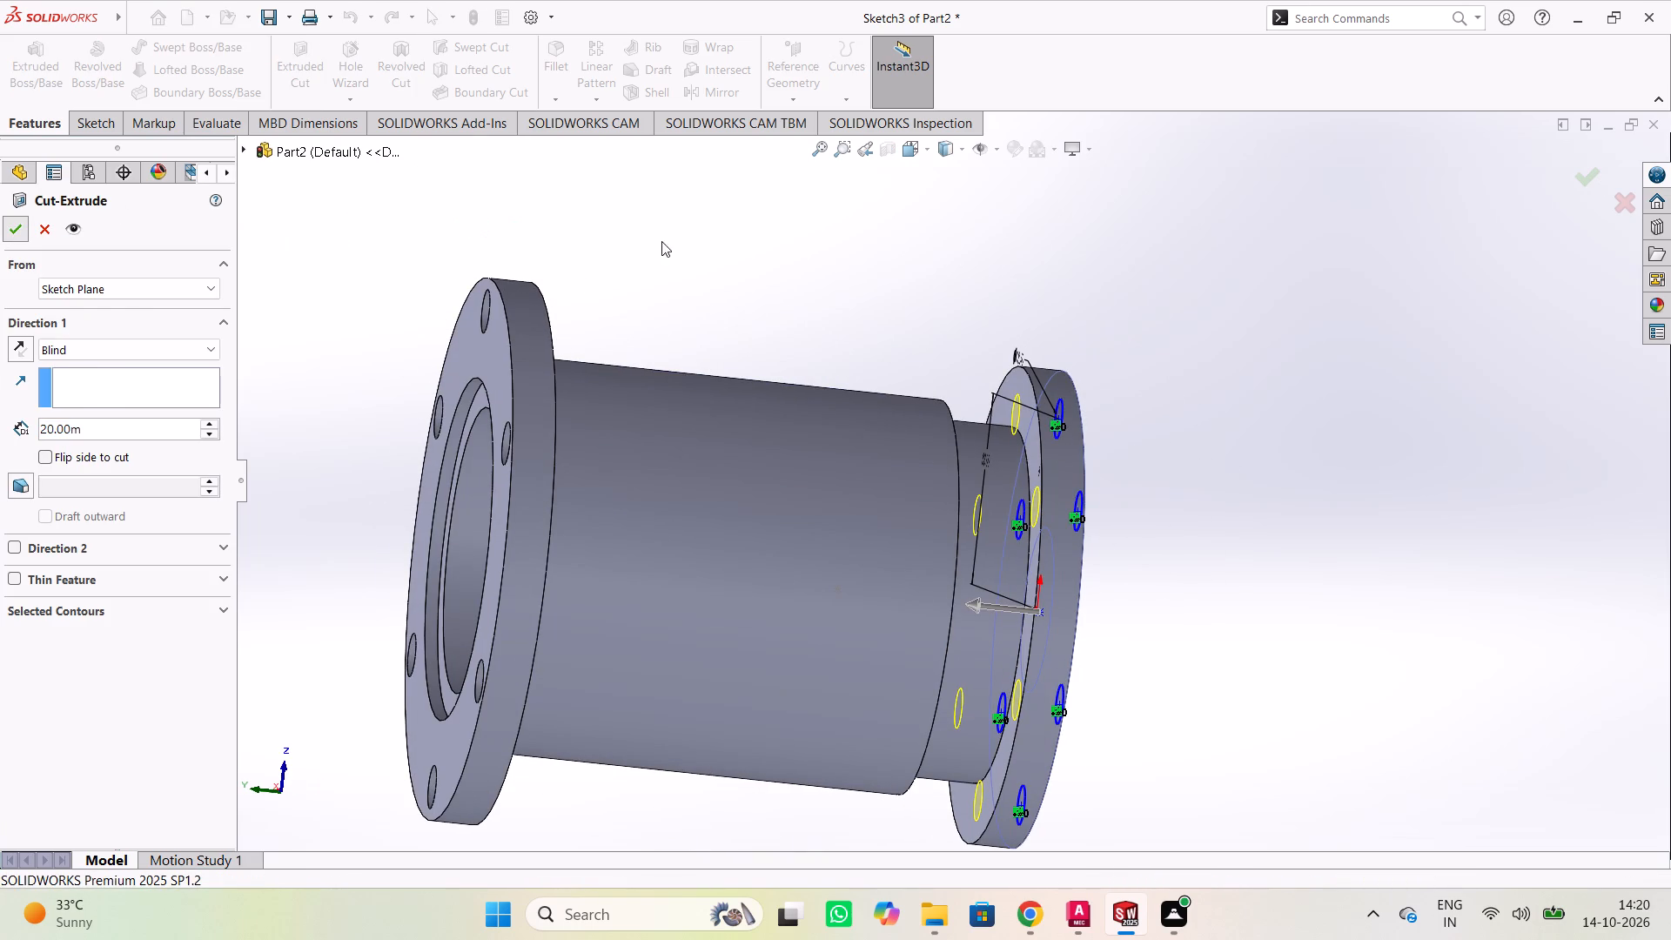
left_click(756, 241)
middle_click_drag(1375, 332, 1372, 362)
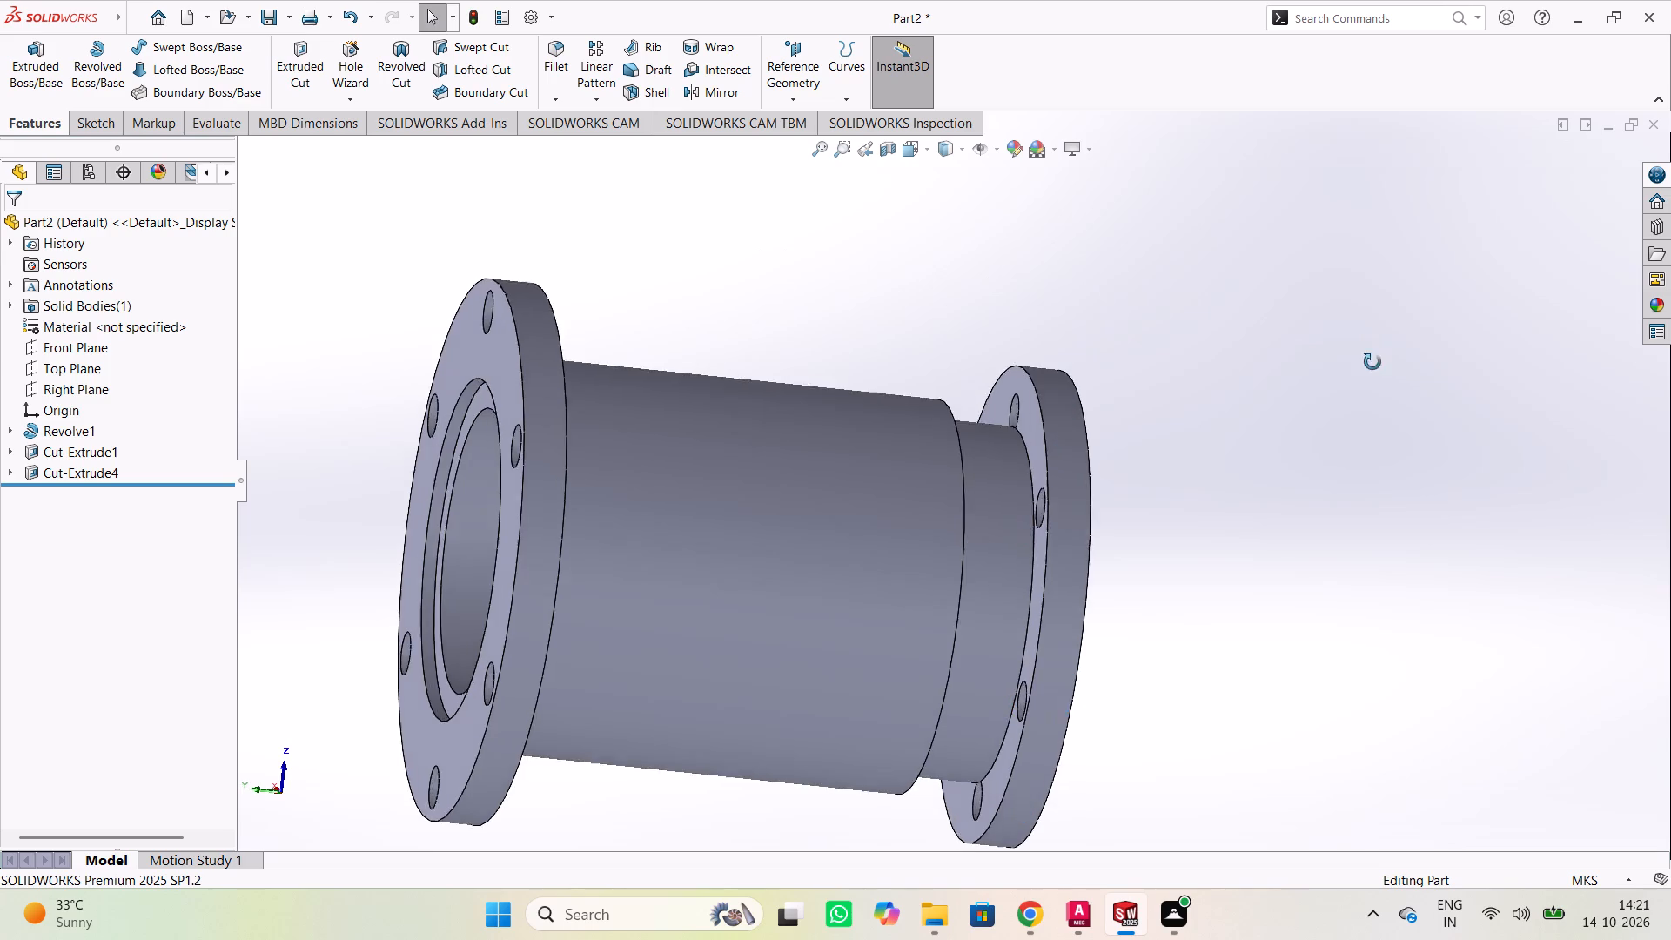
middle_click_drag(1372, 362, 1185, 359)
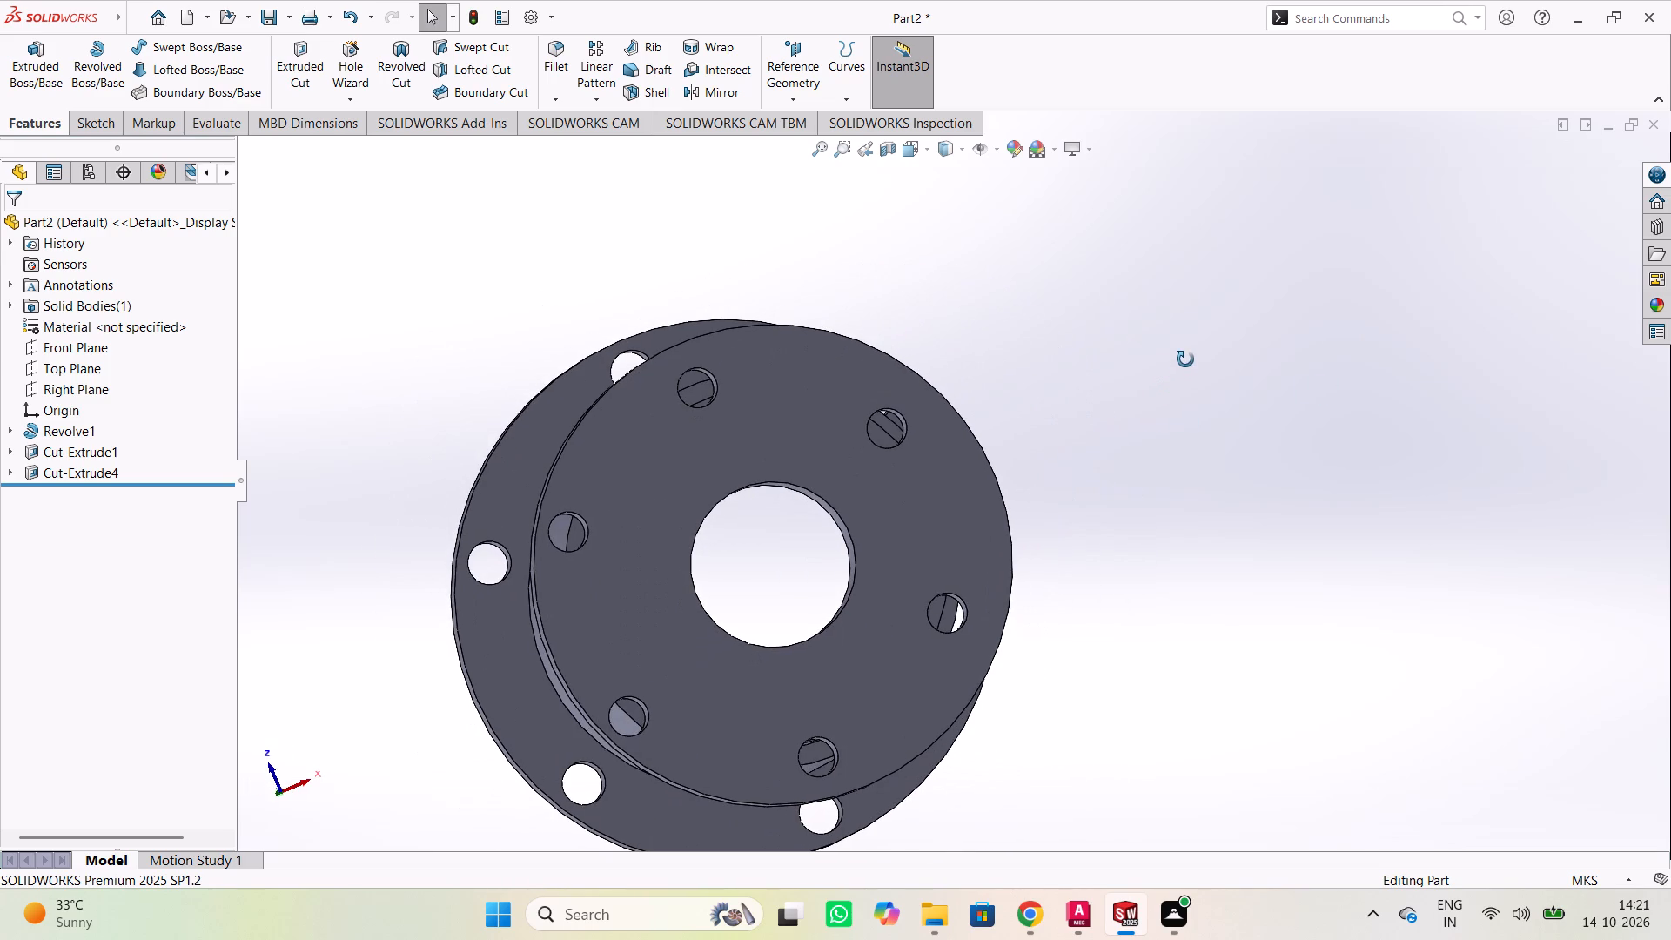
middle_click_drag(1185, 359, 1144, 398)
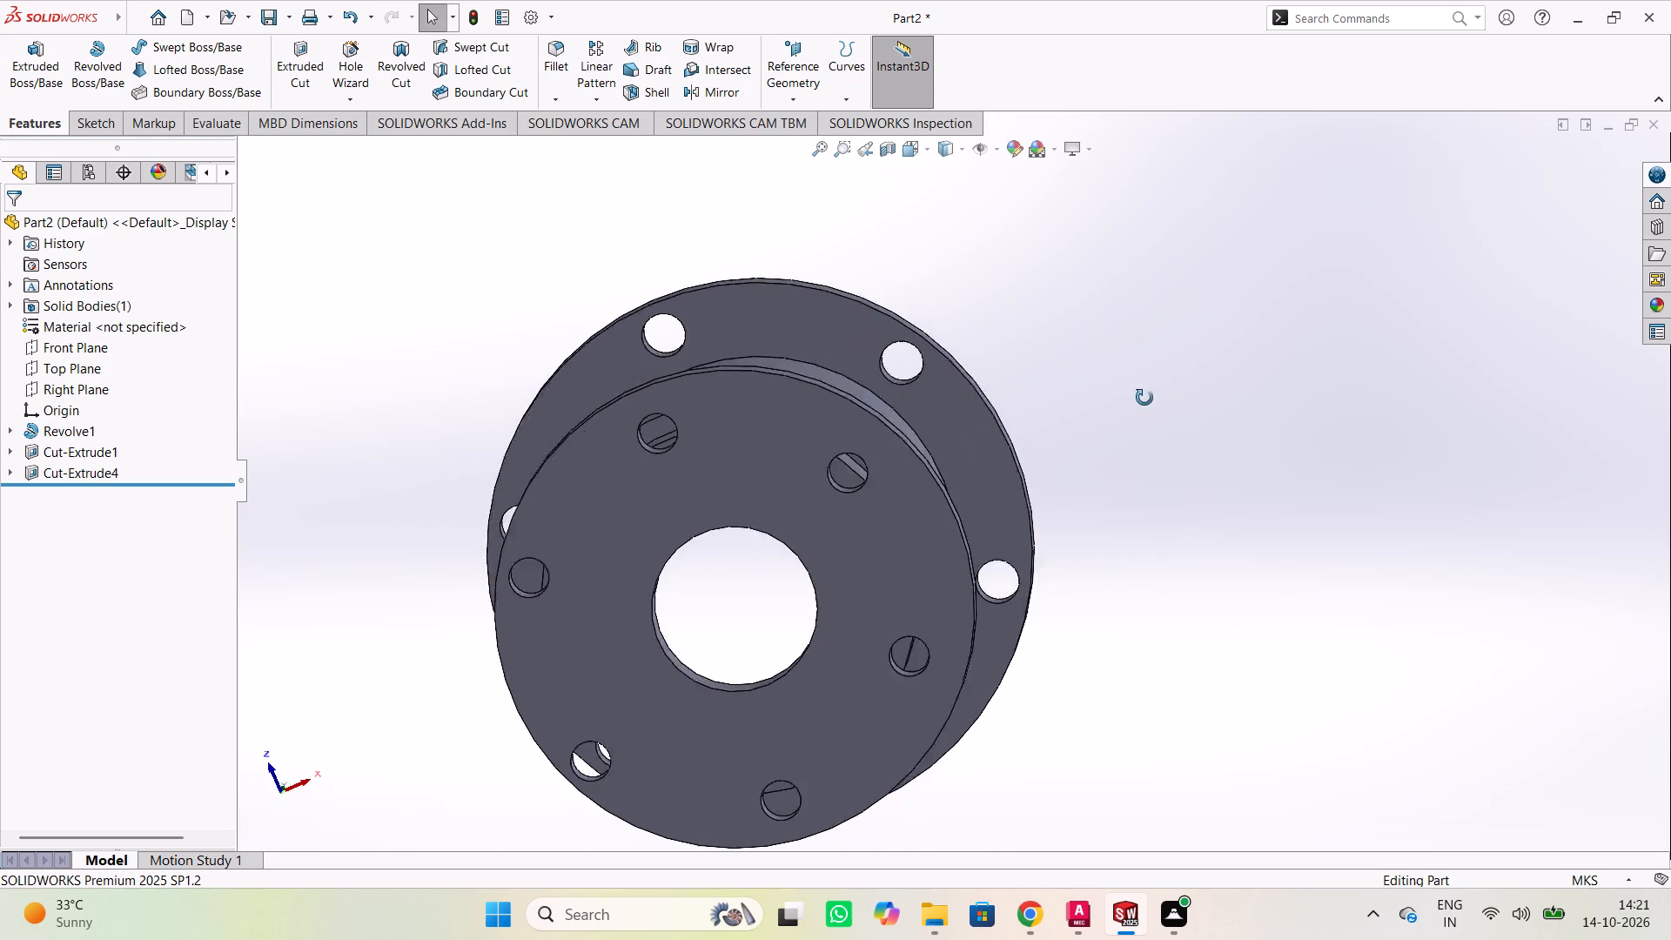
Start a new sketch on the Right Plane.
middle_click_drag(1144, 398, 795, 353)
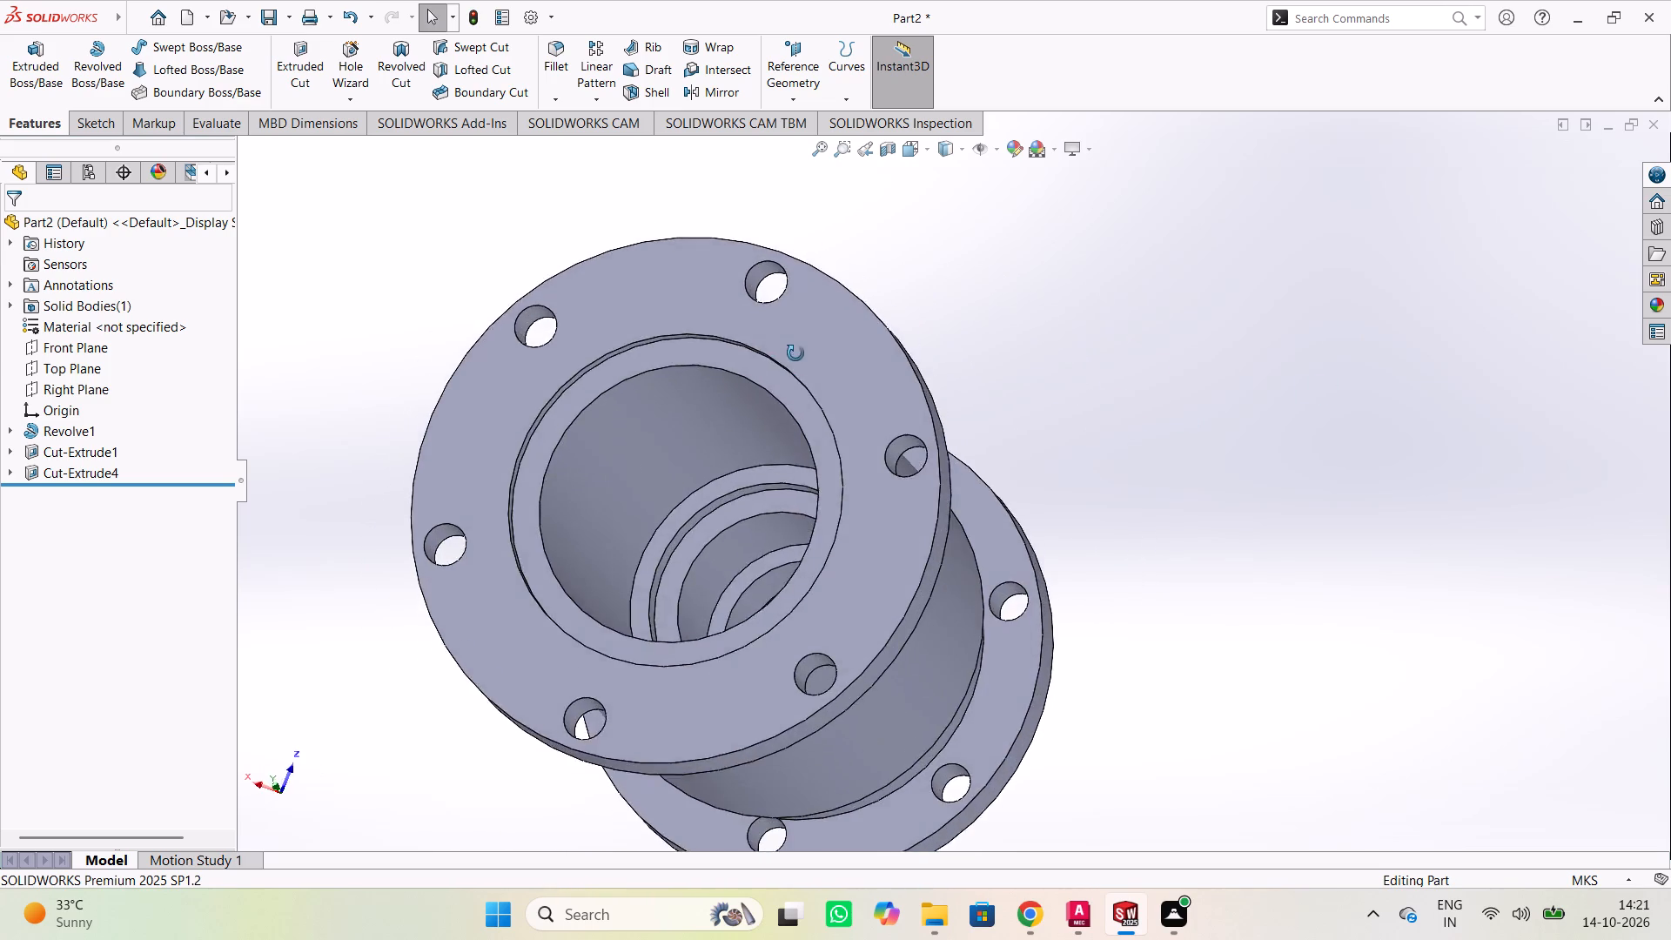
middle_click_drag(795, 353, 878, 190)
middle_click_drag(1346, 516, 1273, 507)
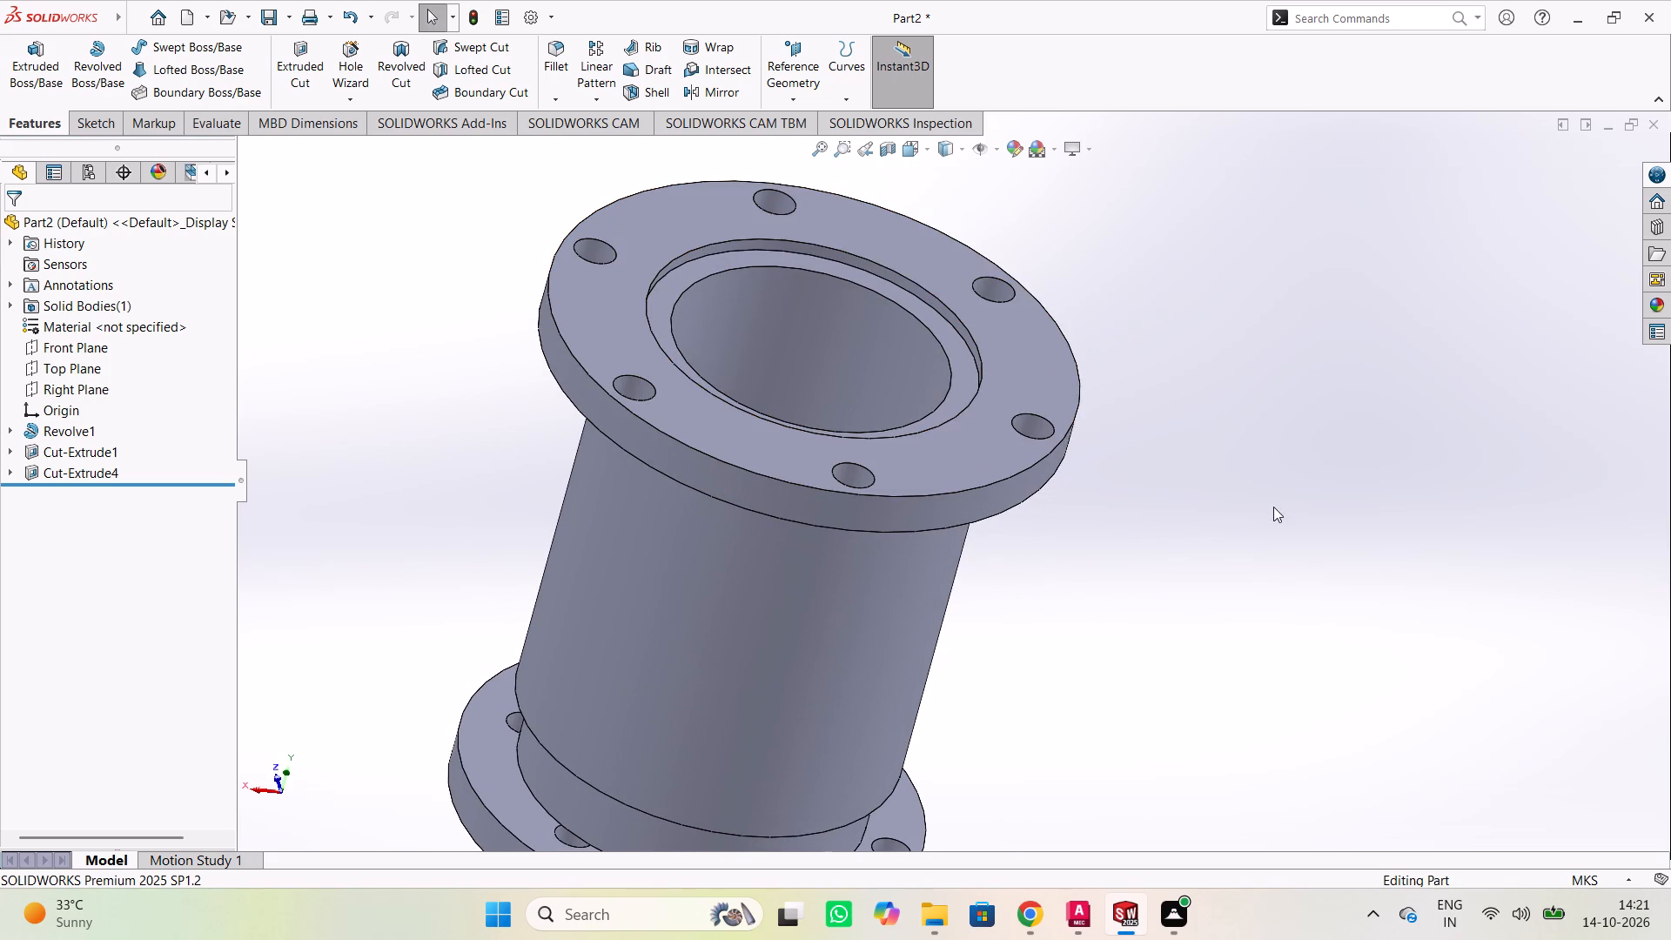
middle_click_drag(1273, 507, 1242, 440)
left_click(864, 554)
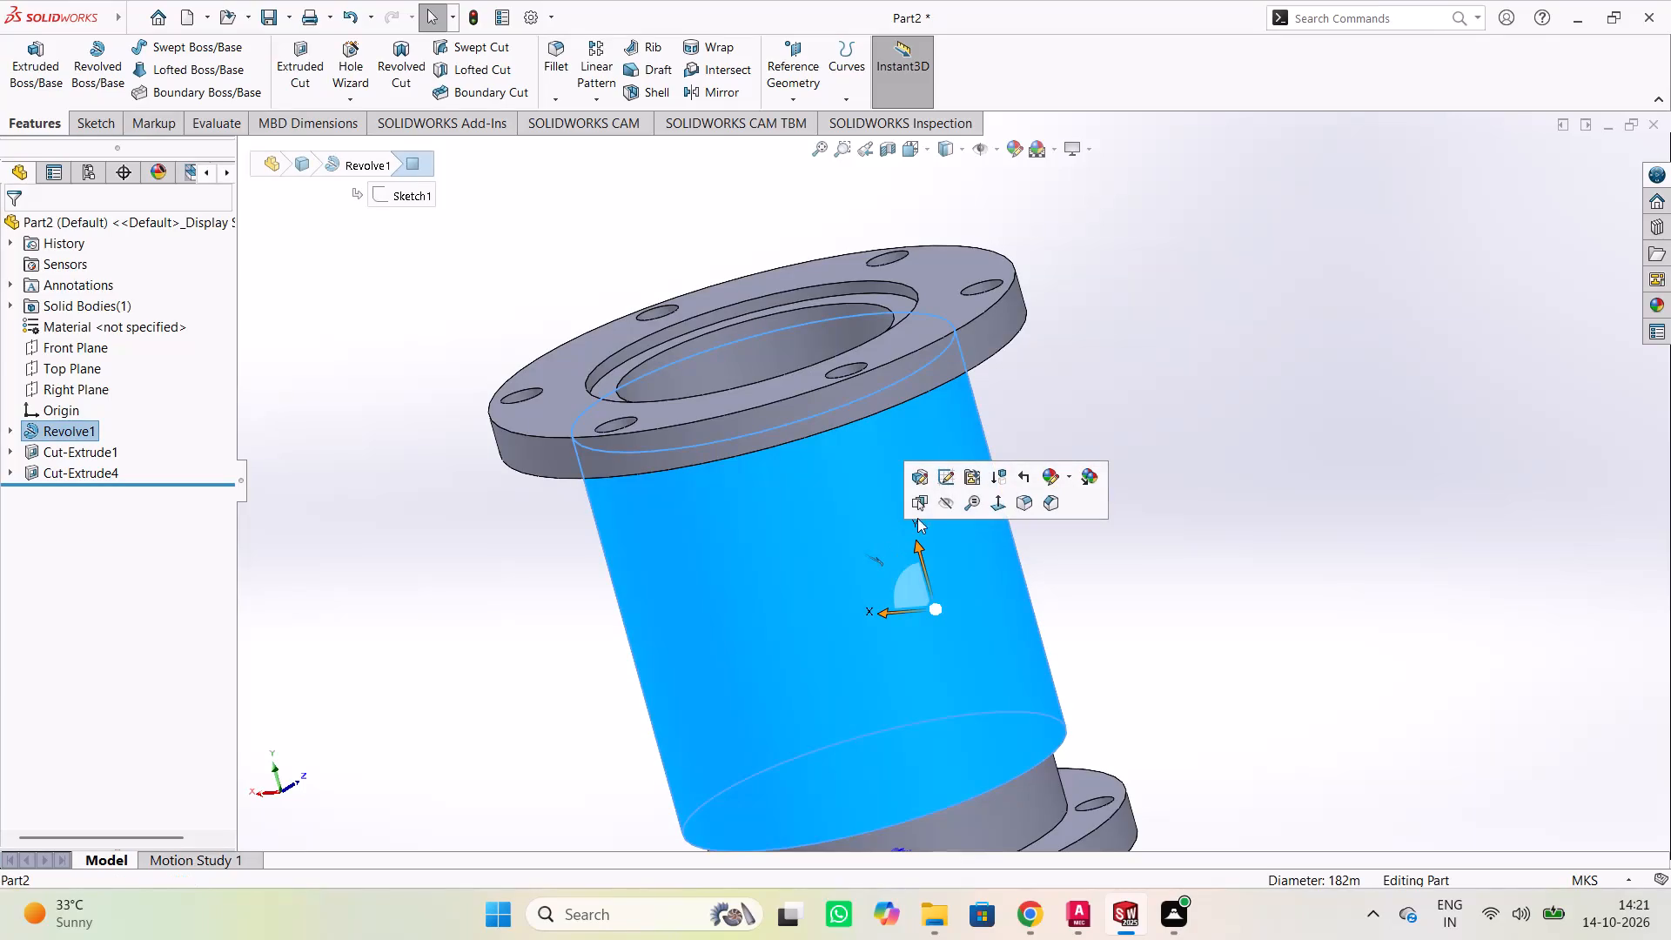
left_click(1269, 567)
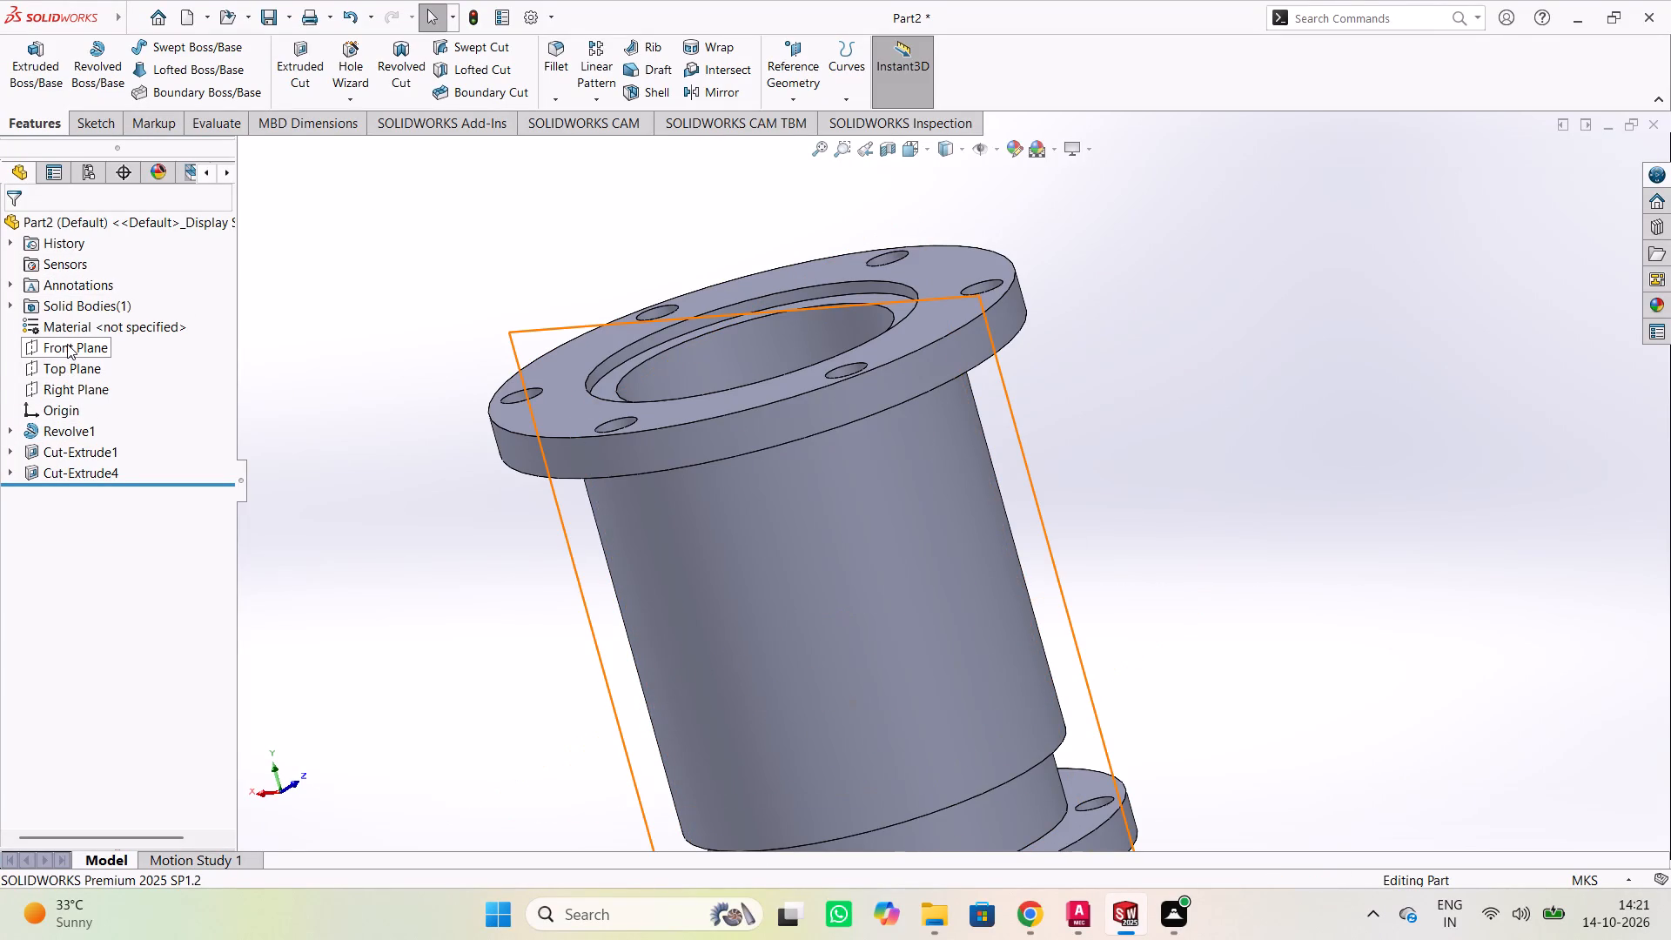
left_click(64, 385)
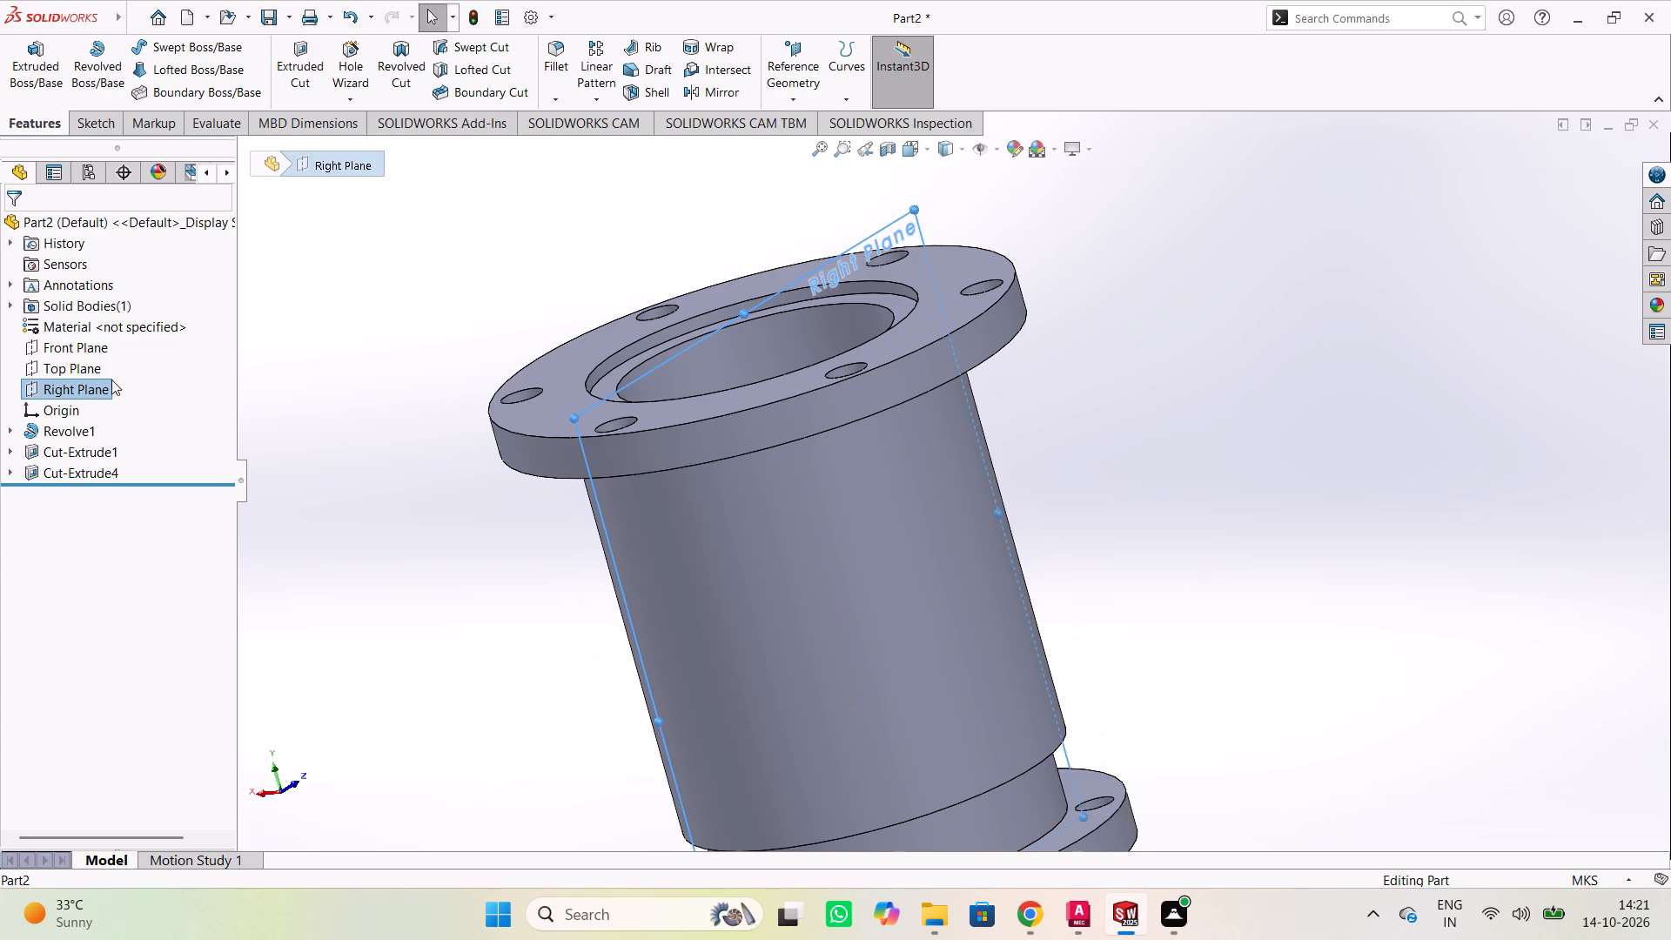
left_click(286, 331)
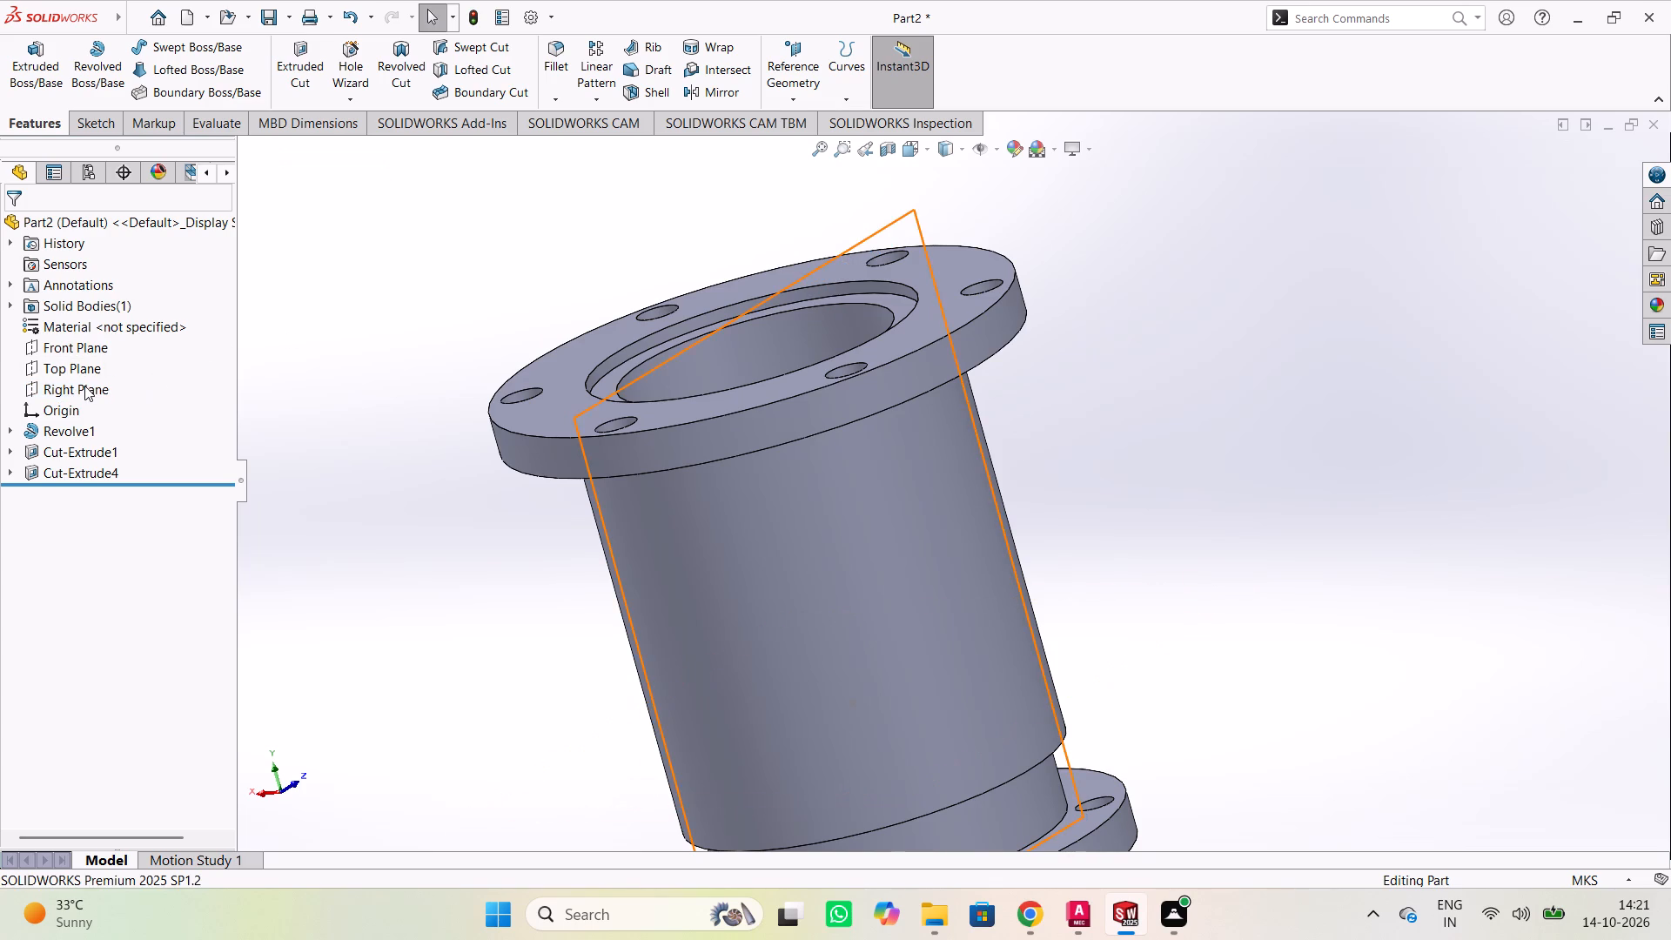
left_click(84, 386)
left_click(106, 358)
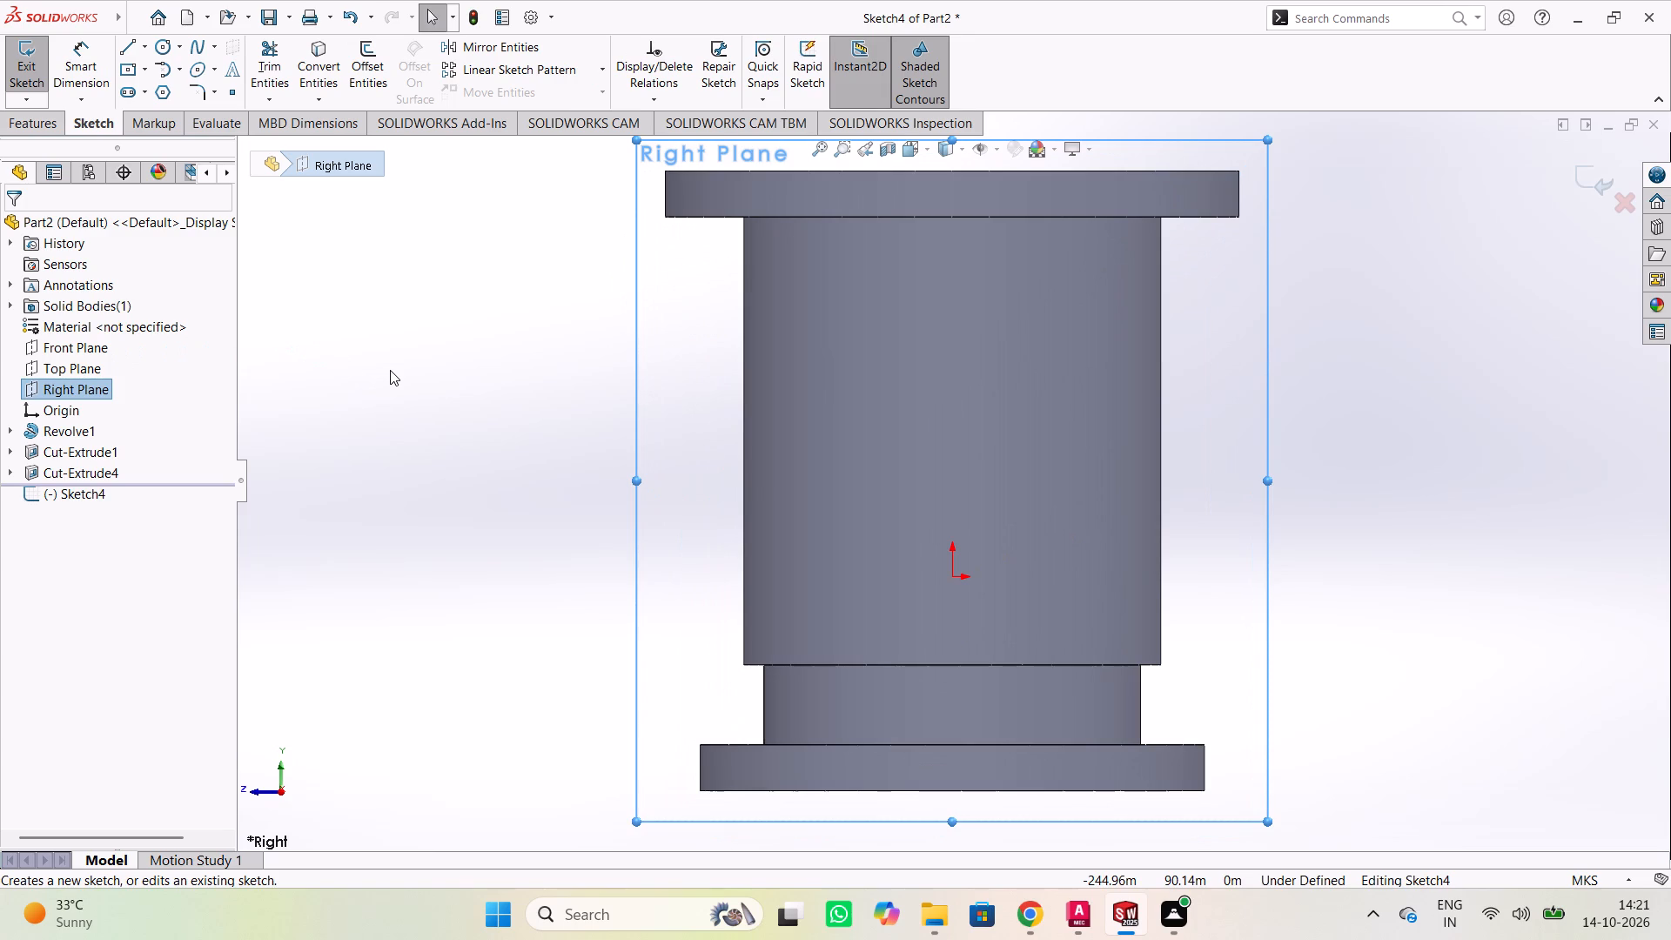
left_click(413, 352)
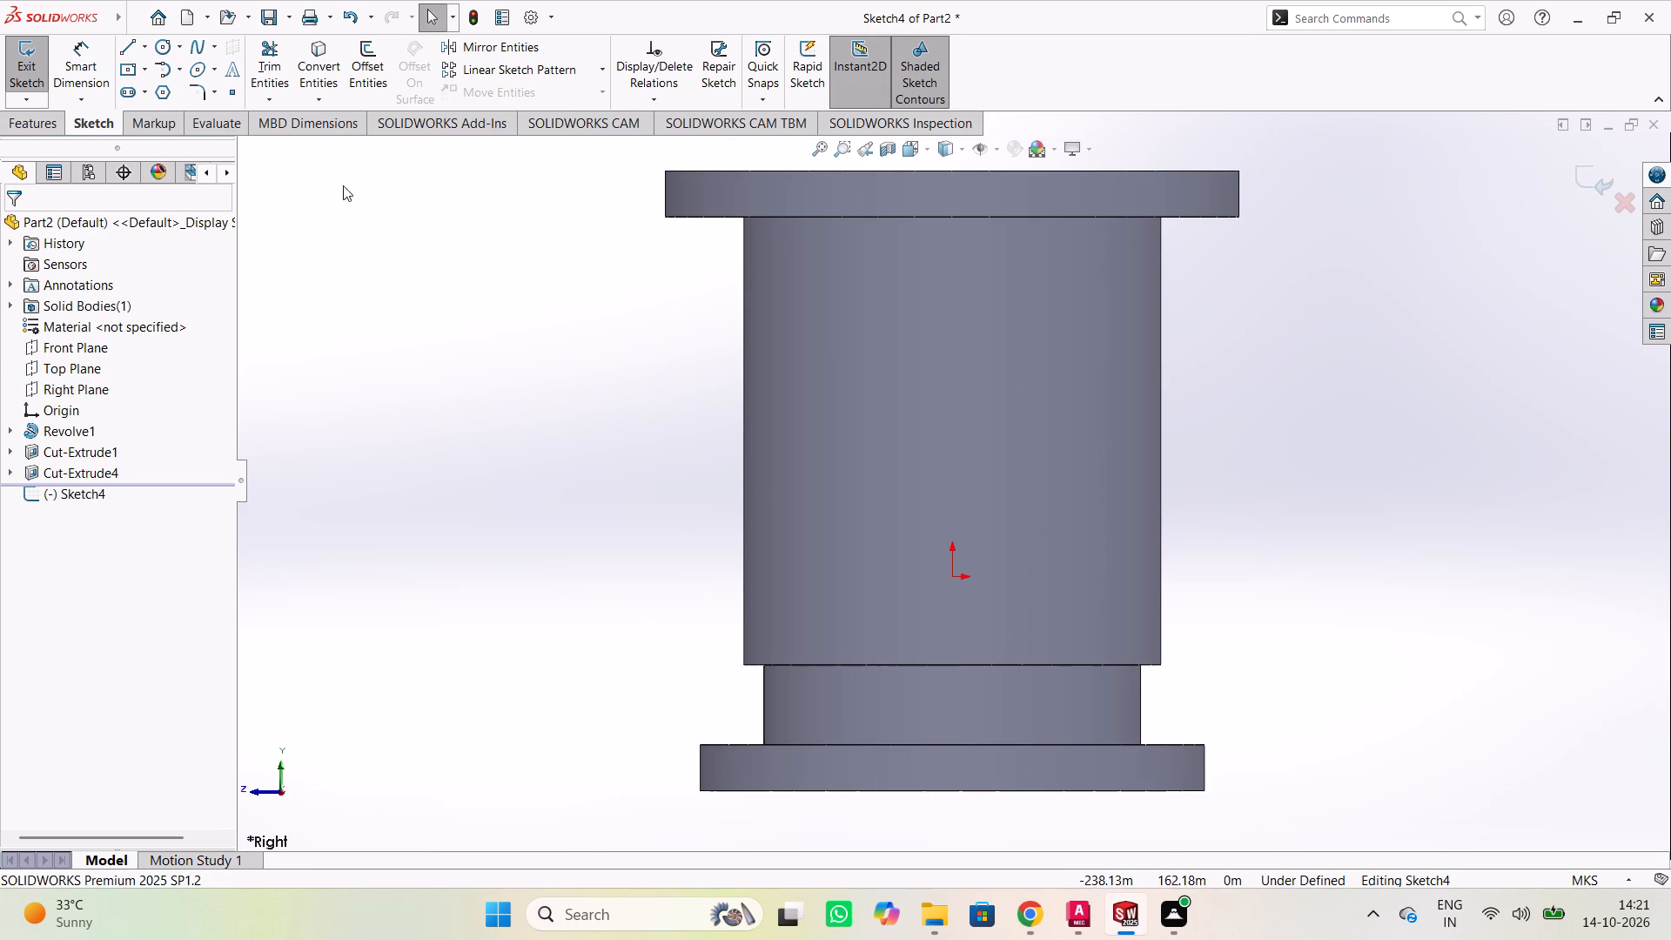
Sketch a circle about 112 m in diameter on the main cylinder, centered about 67 m directly above the origin.
left_click(162, 48)
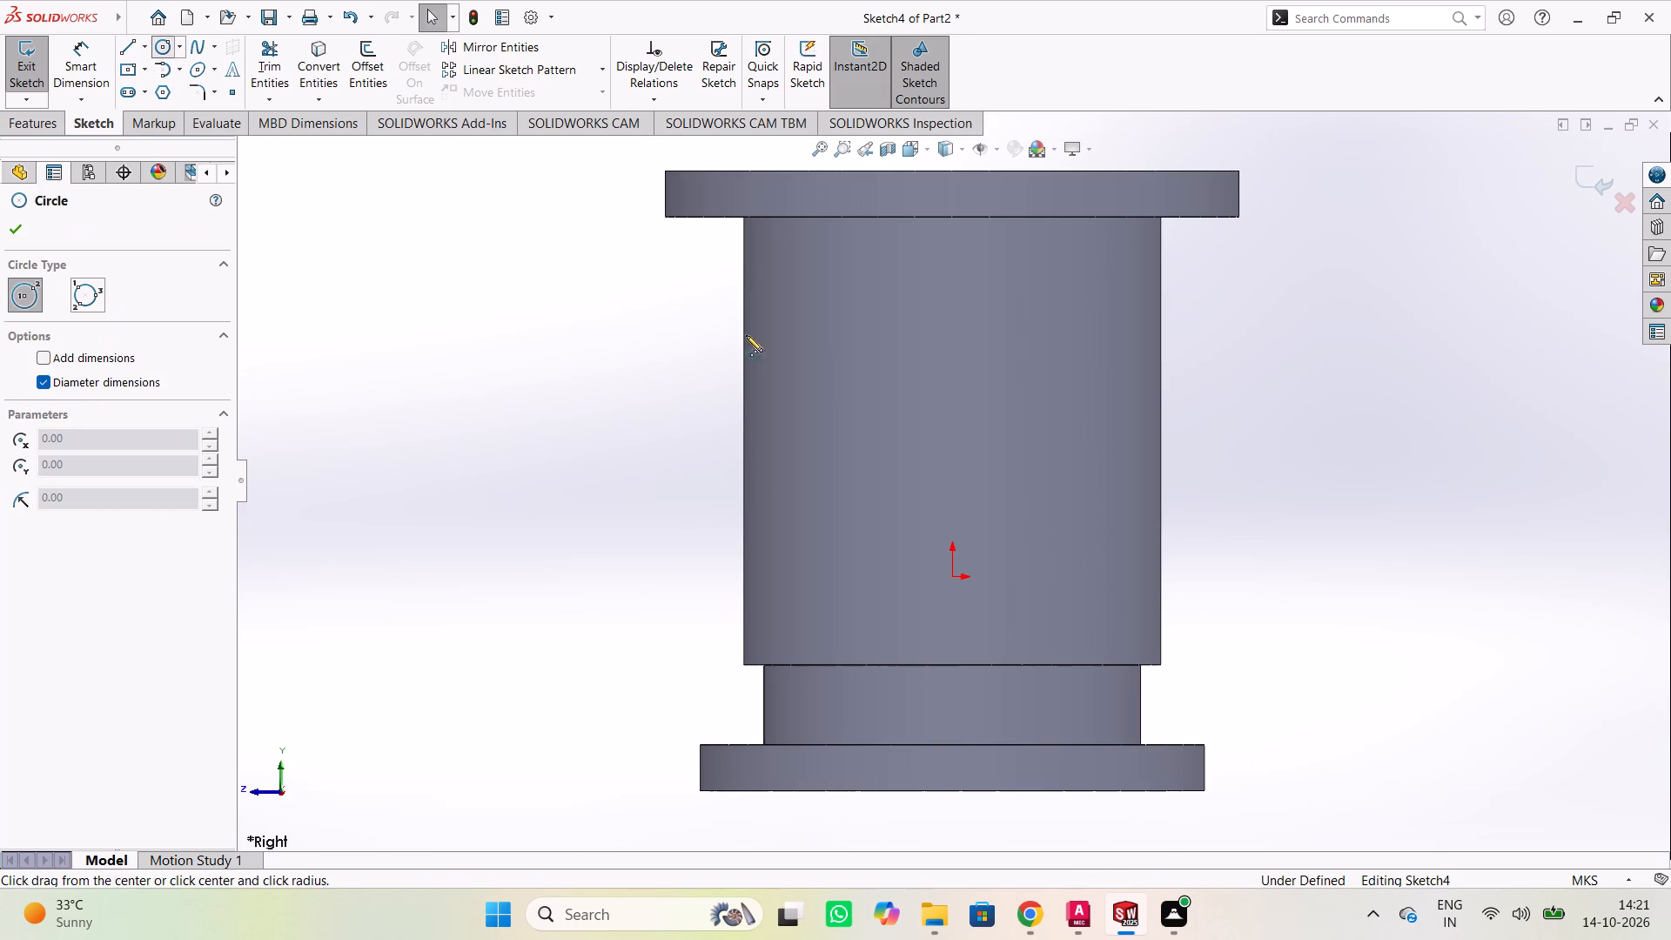
left_click(952, 424)
left_click(1035, 522)
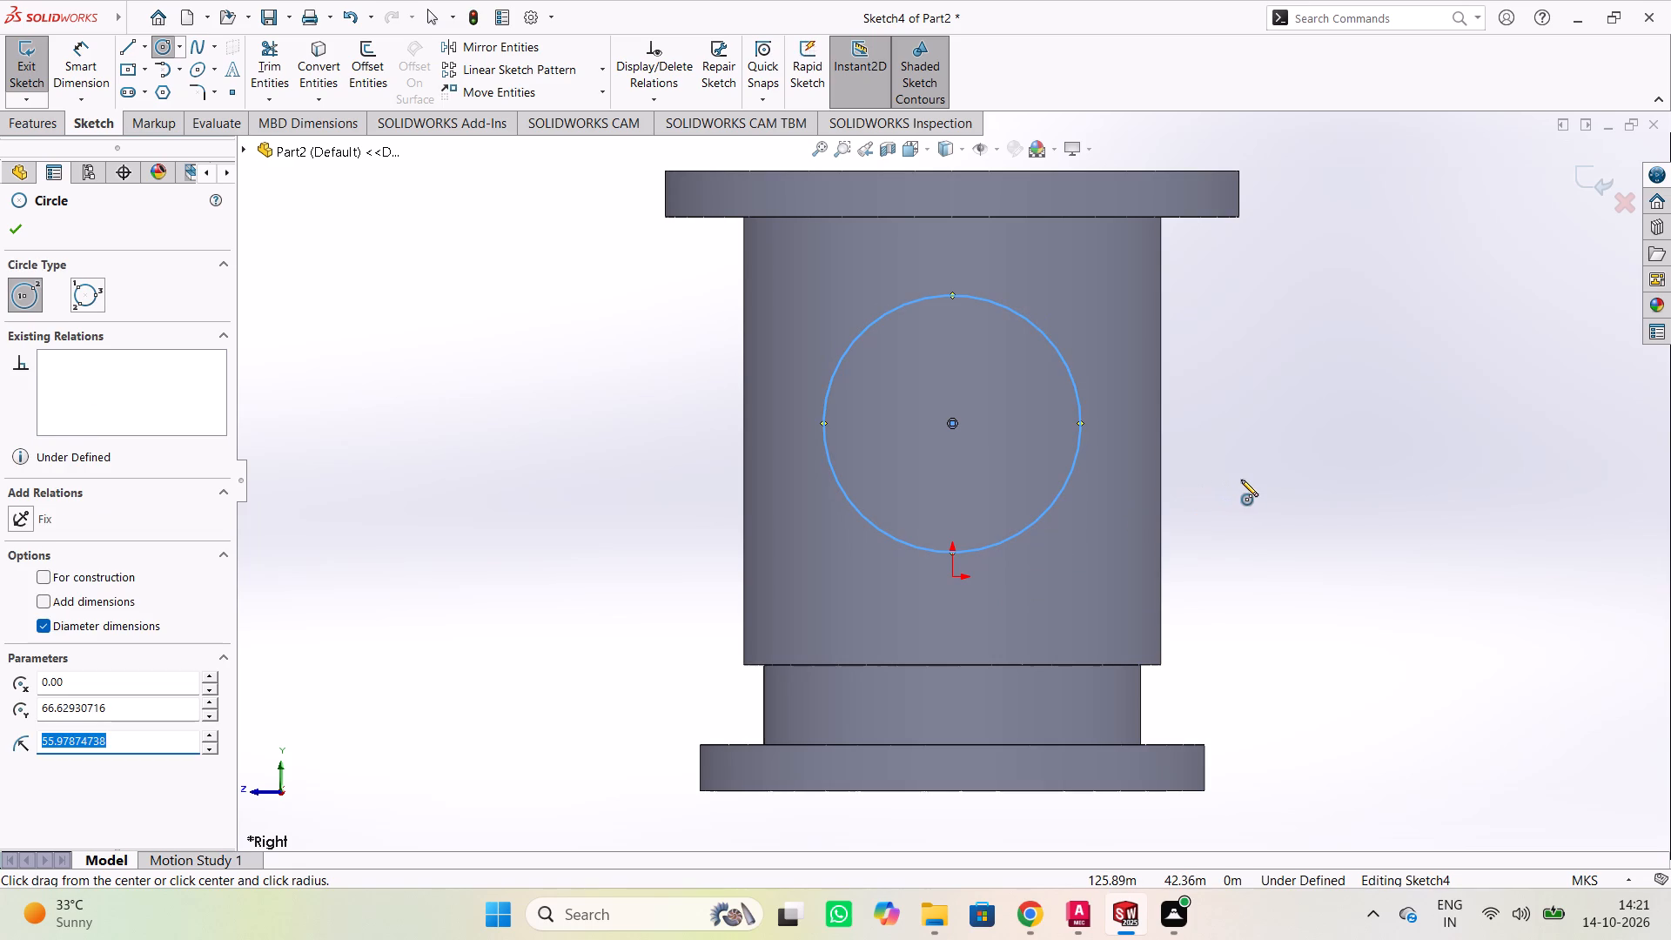
key("Escape")
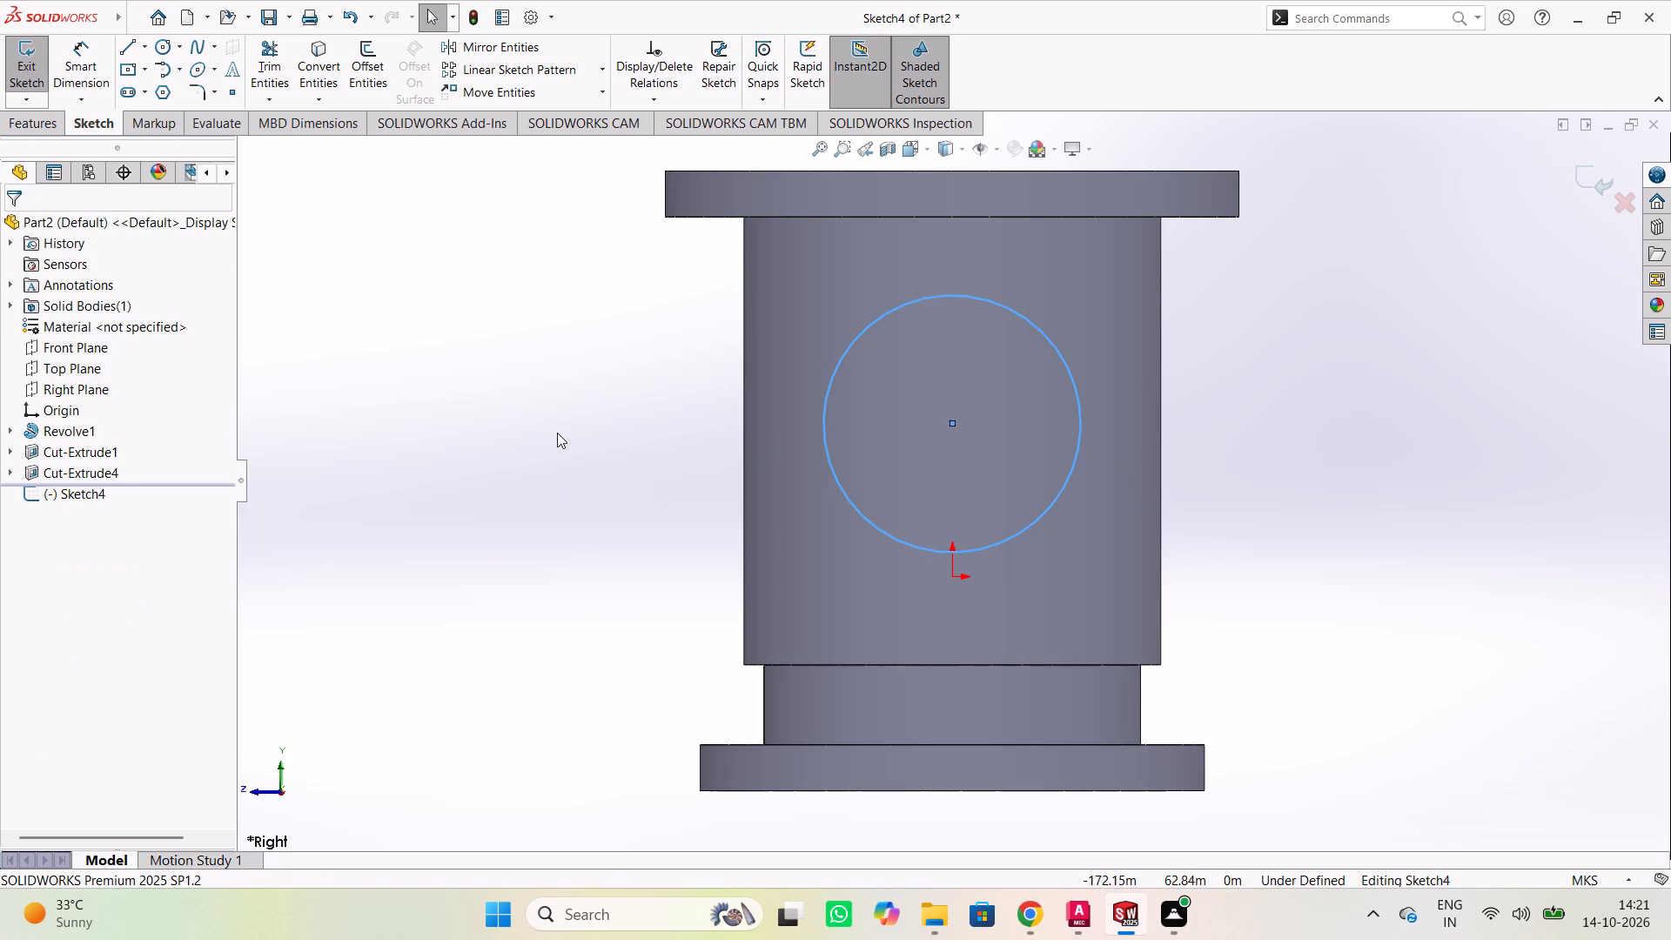
Dimension the circle's diameter, keeping its drawn size.
right_click(557, 432)
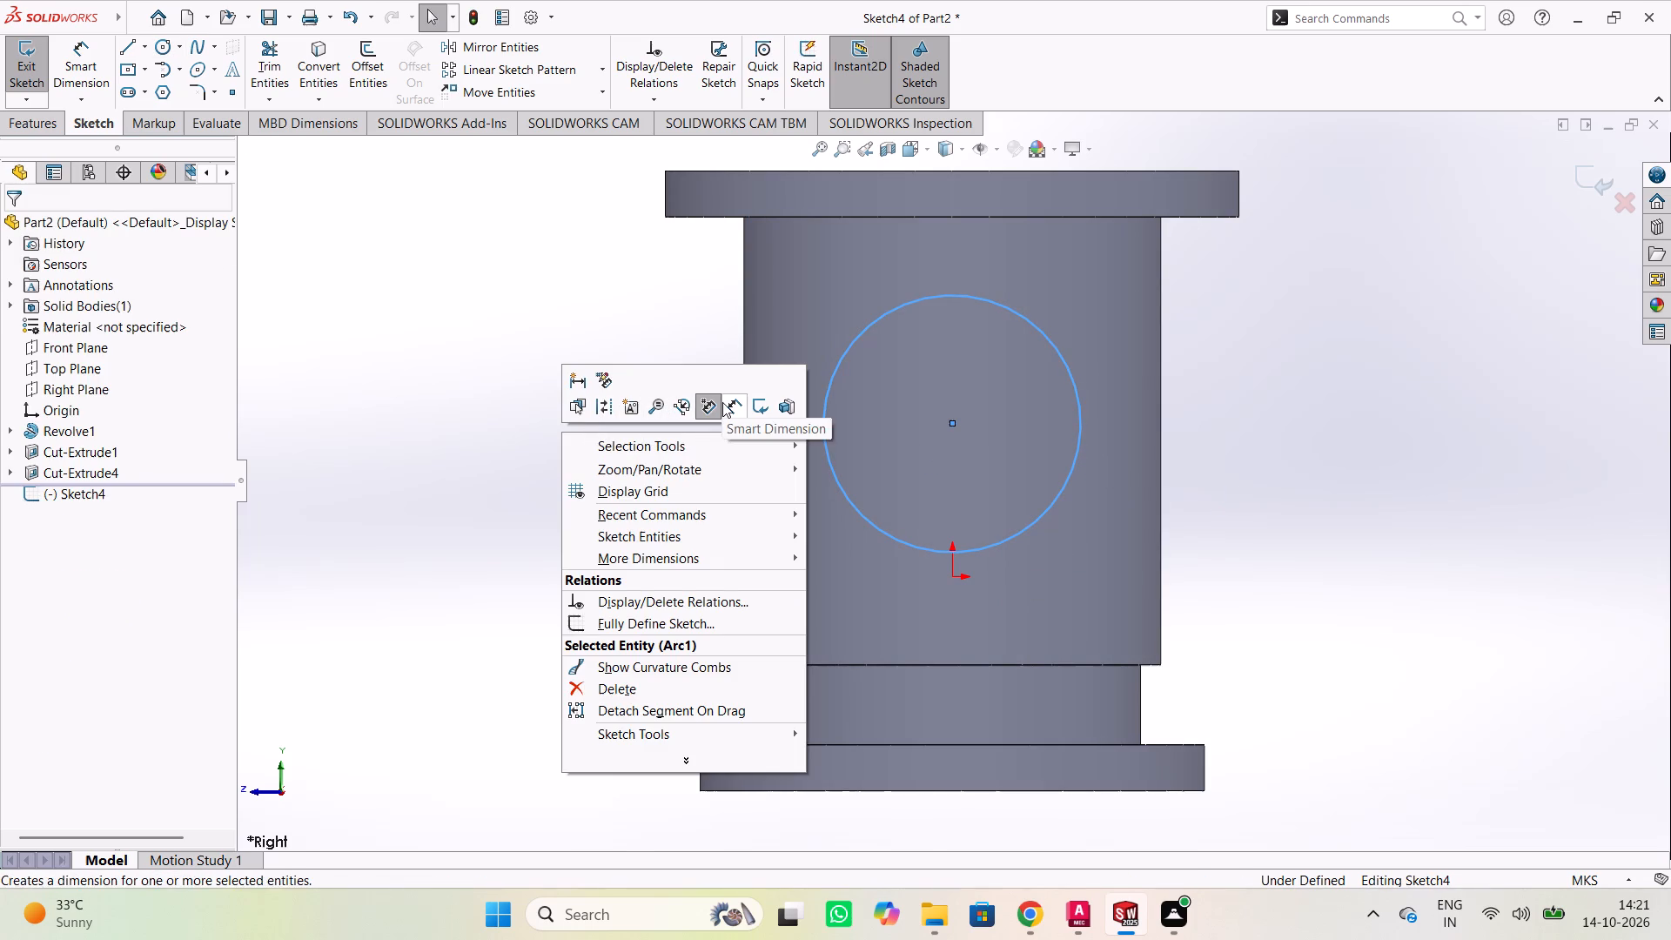
left_click(722, 402)
left_click(1082, 414)
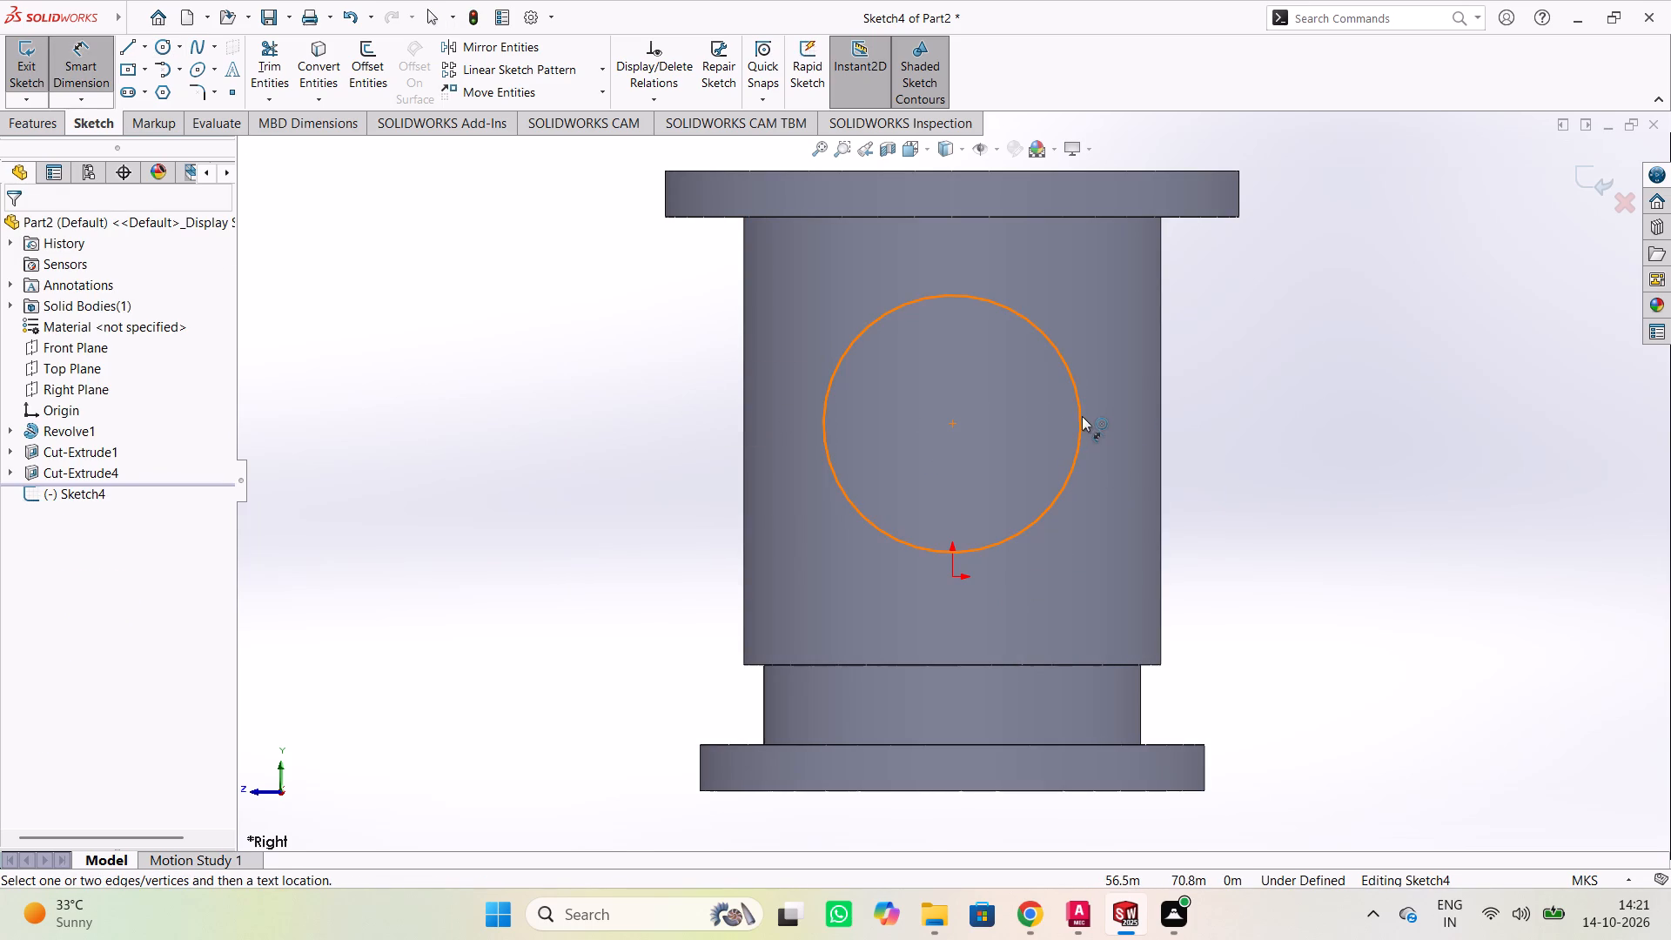
left_click(1252, 403)
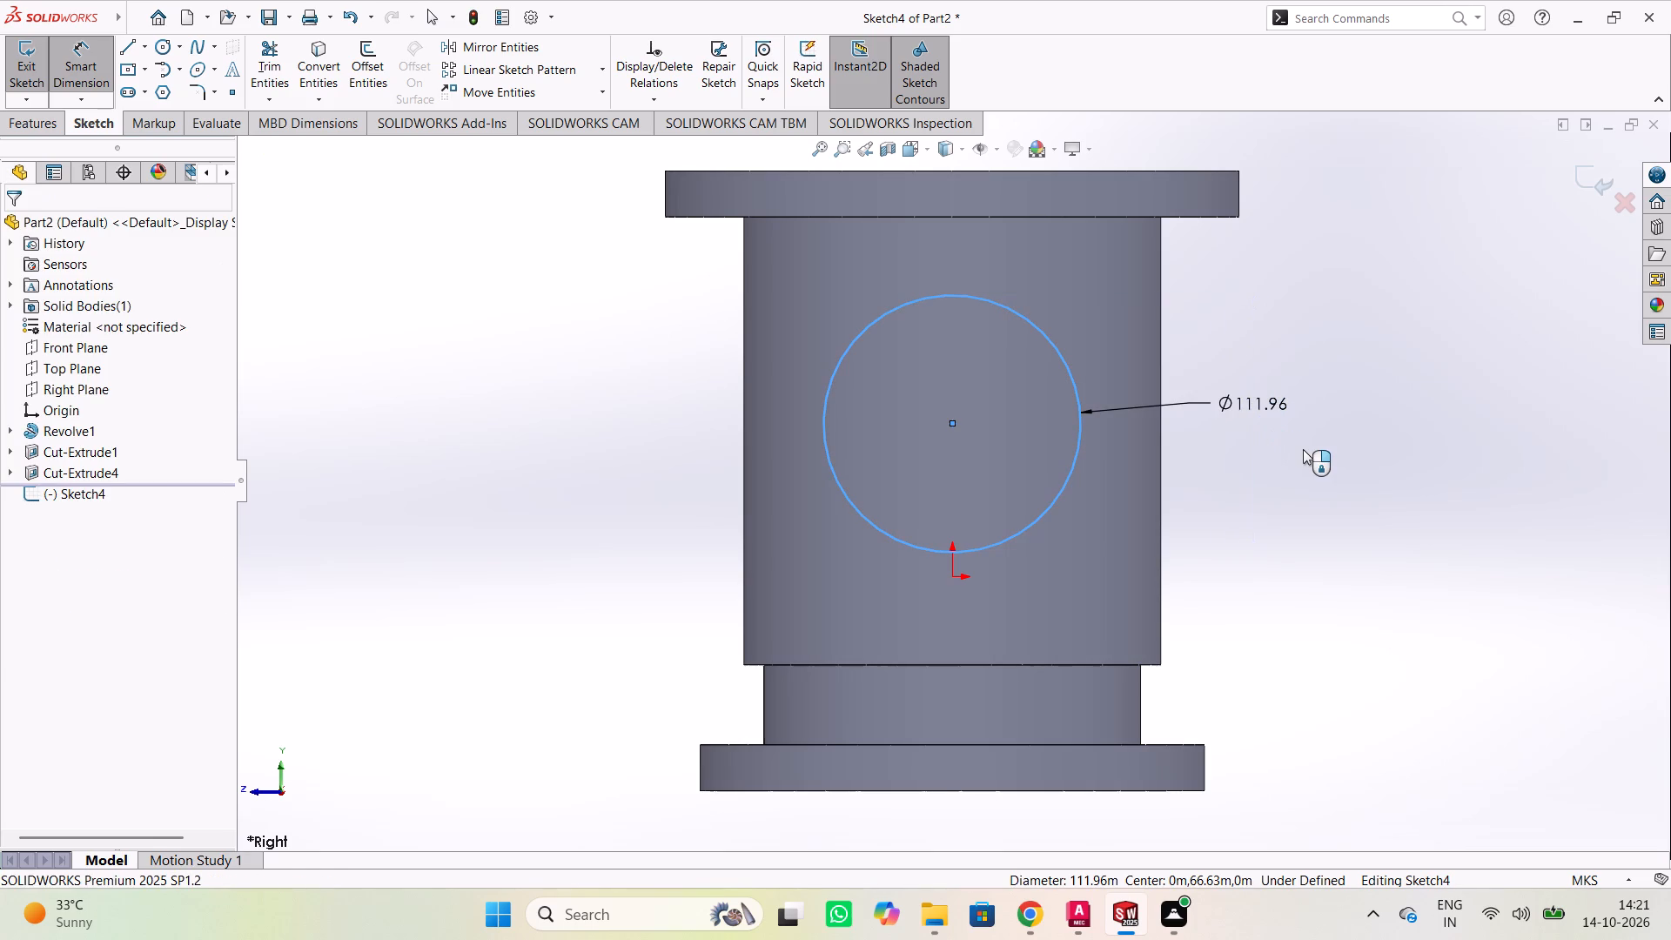
left_click(1177, 383)
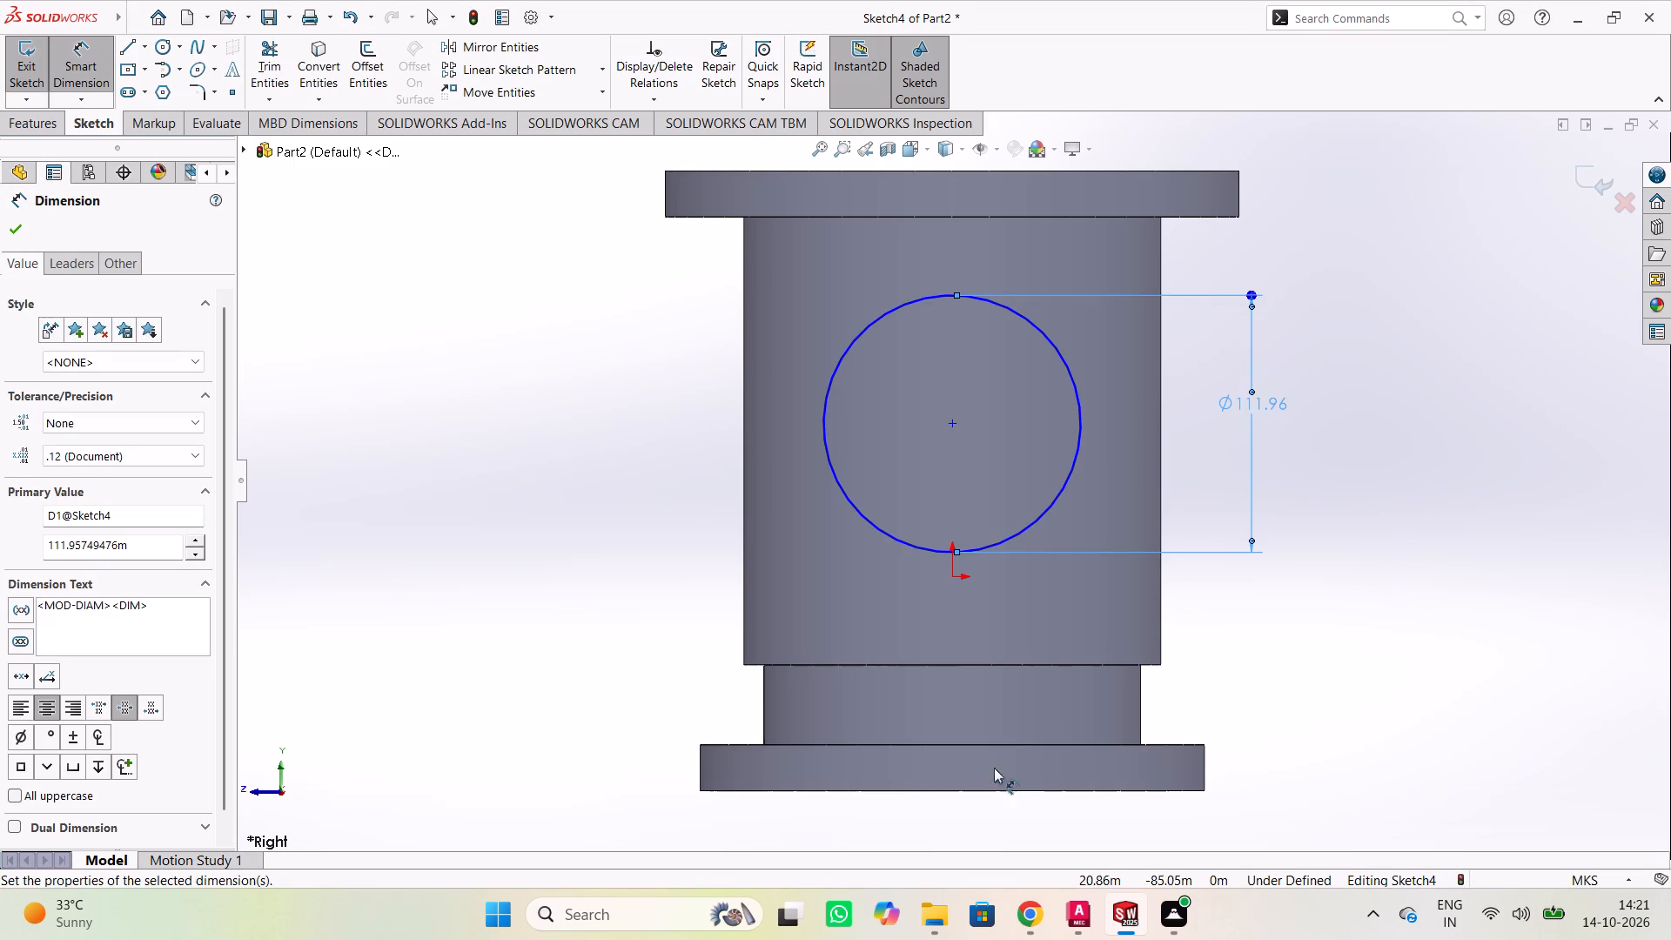
Dimension the vertical distance from the origin to the circle's center, keeping the drawn distance.
left_click(951, 580)
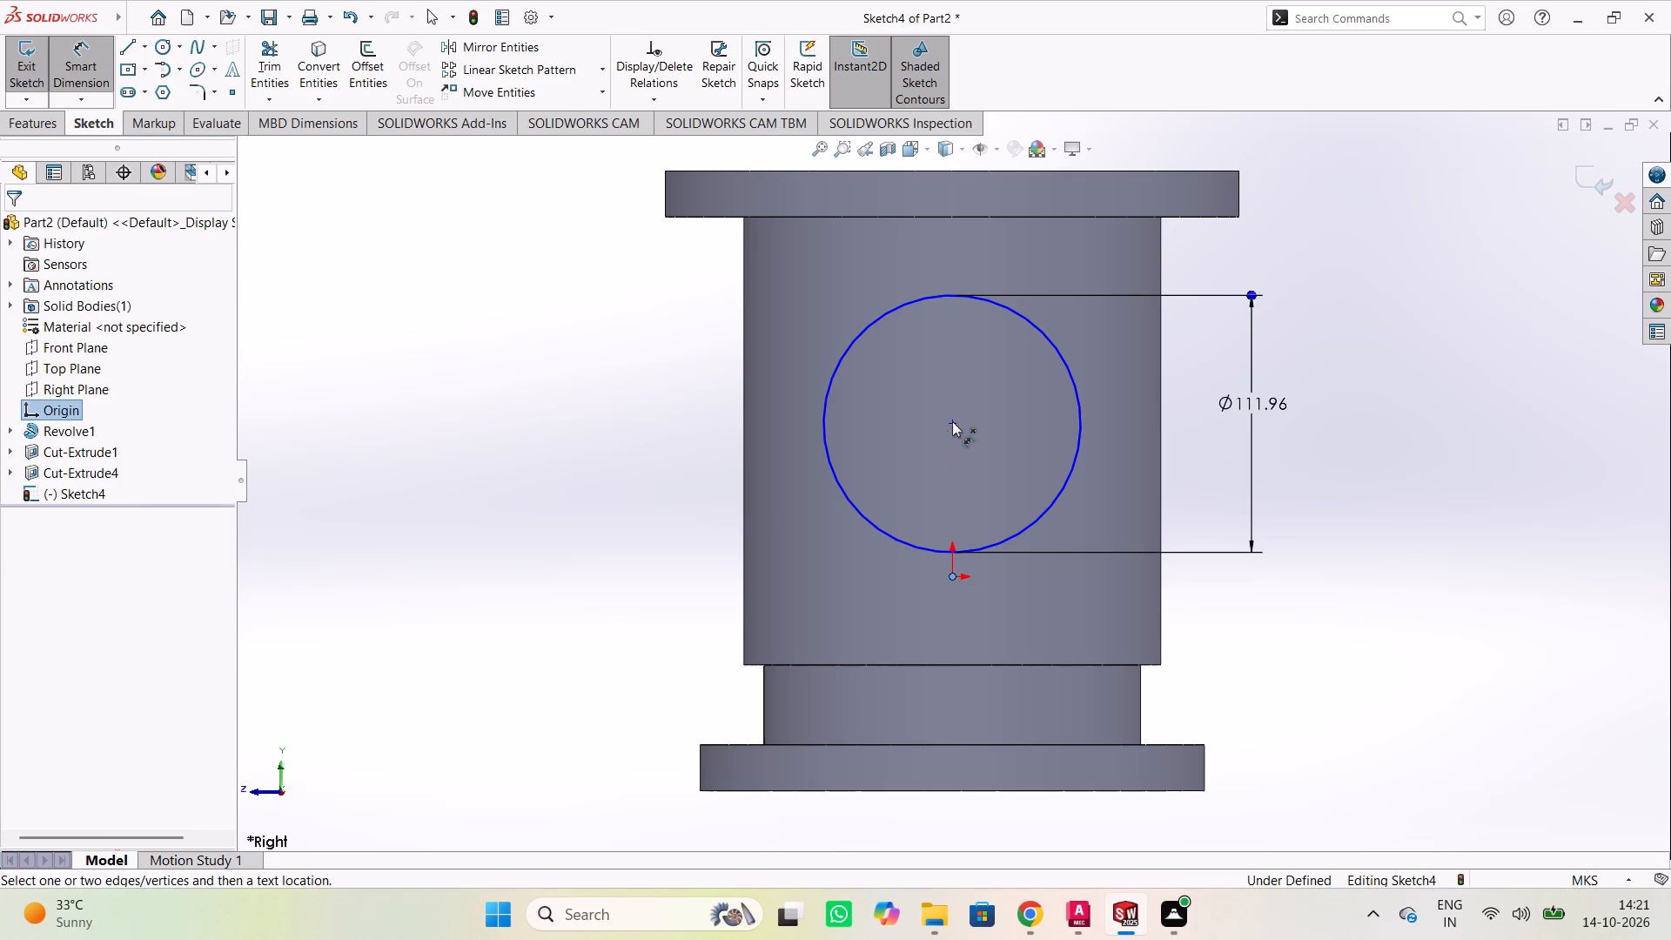
left_click(955, 420)
left_click(1192, 454)
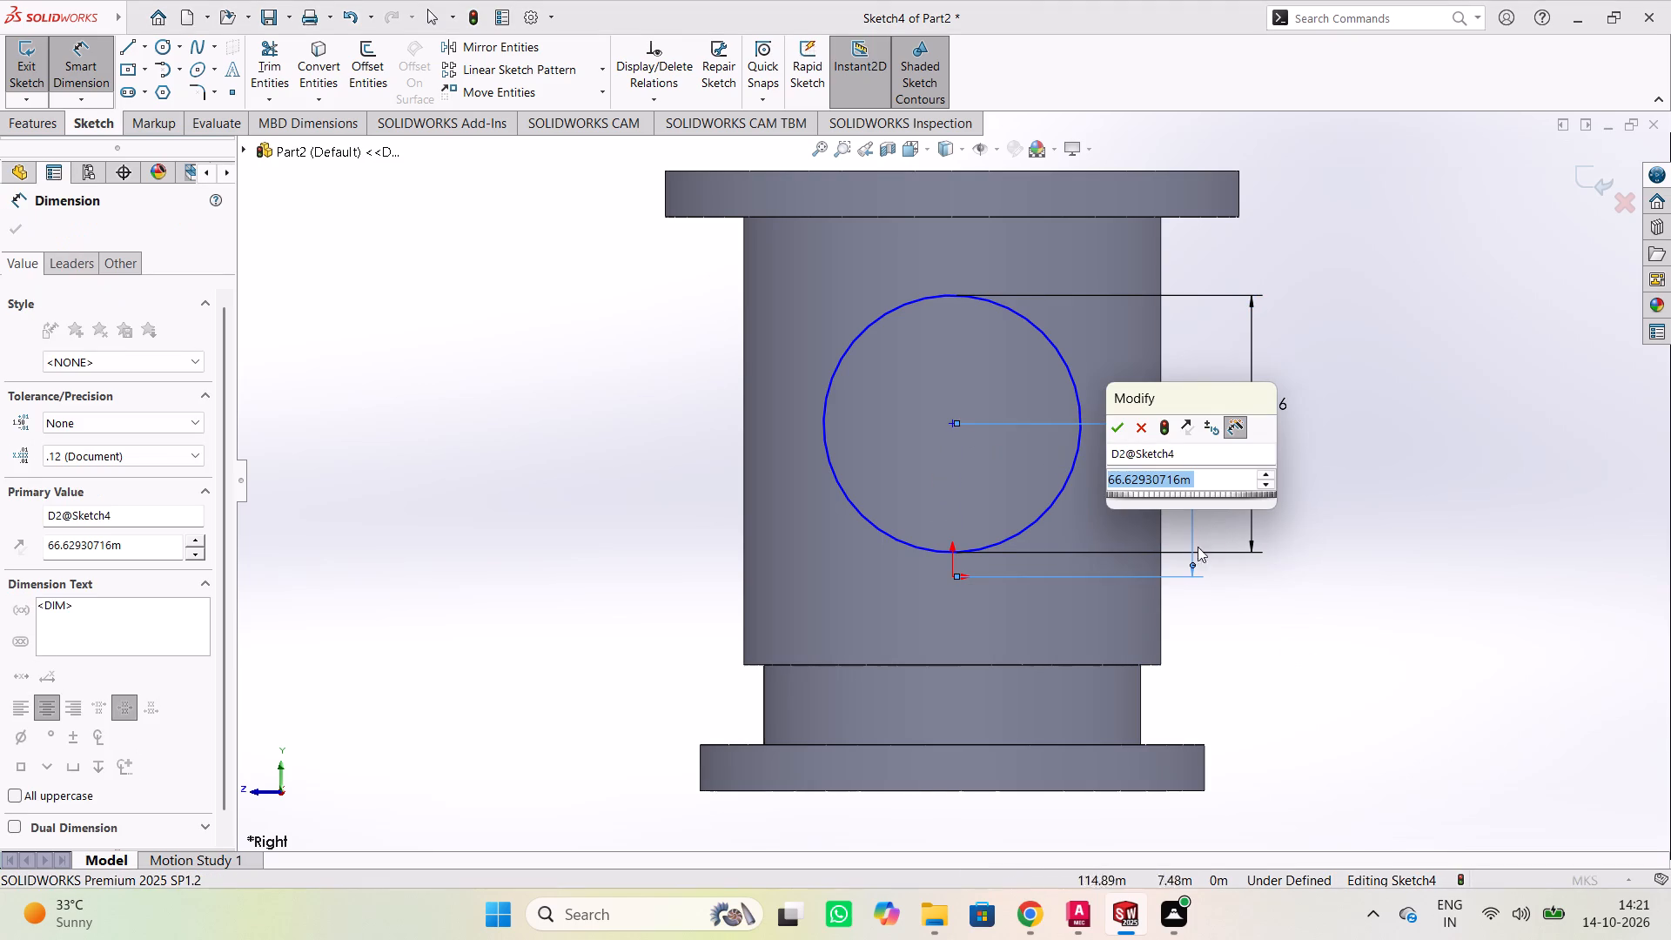
left_click(1122, 437)
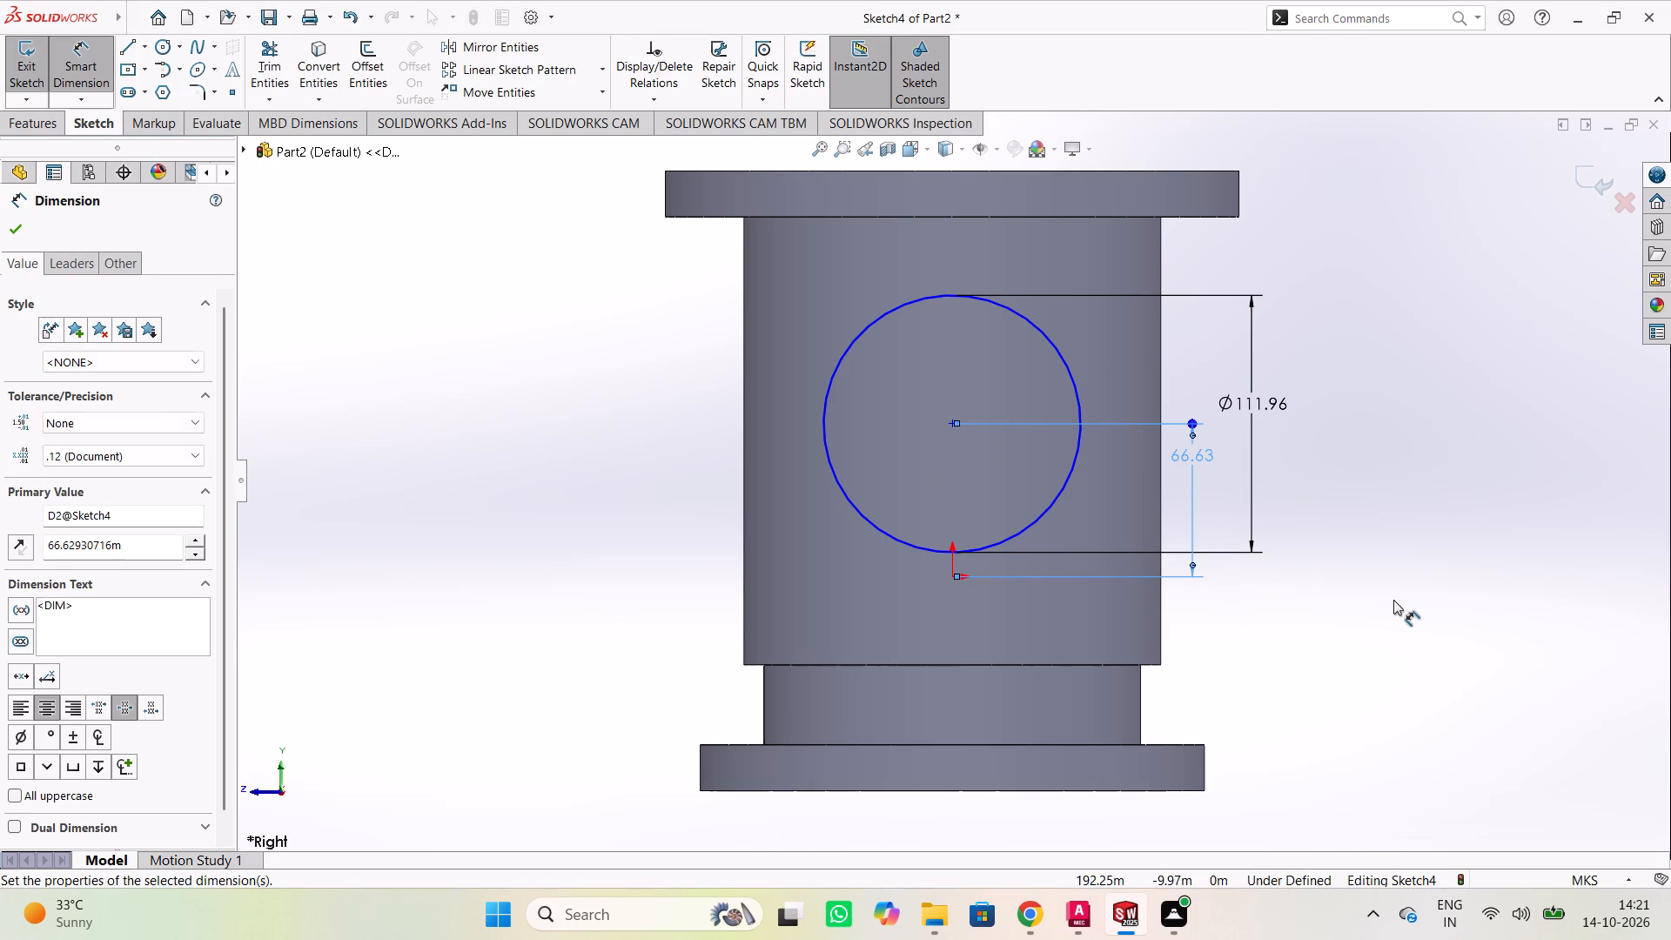
left_click(1393, 600)
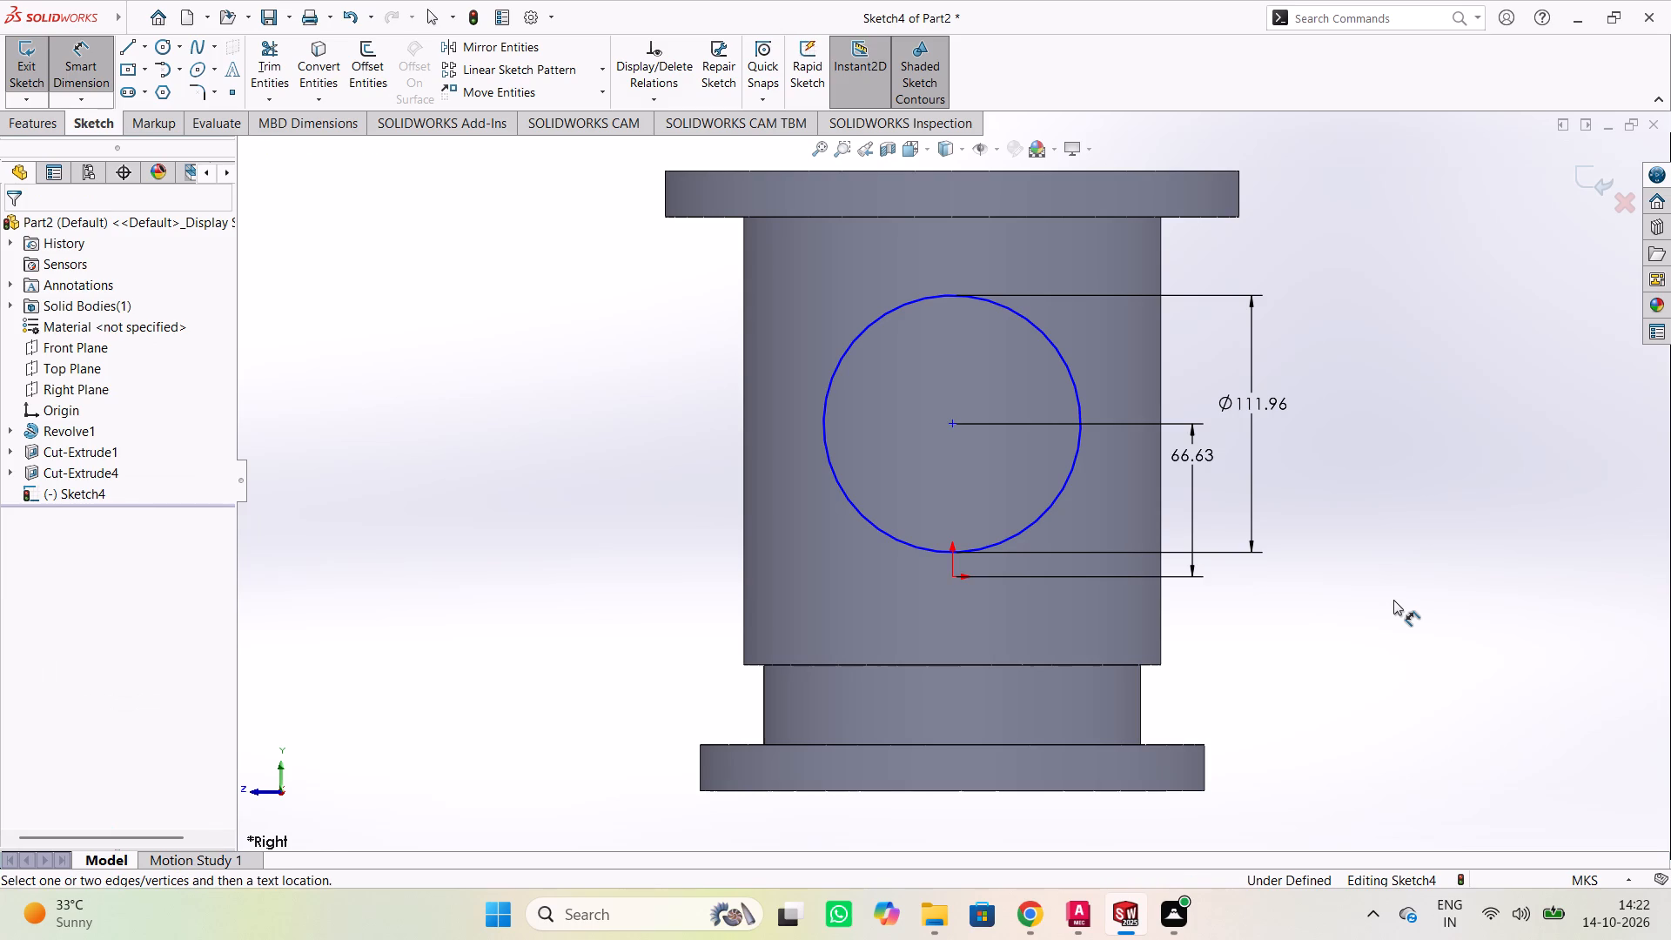
key("Escape")
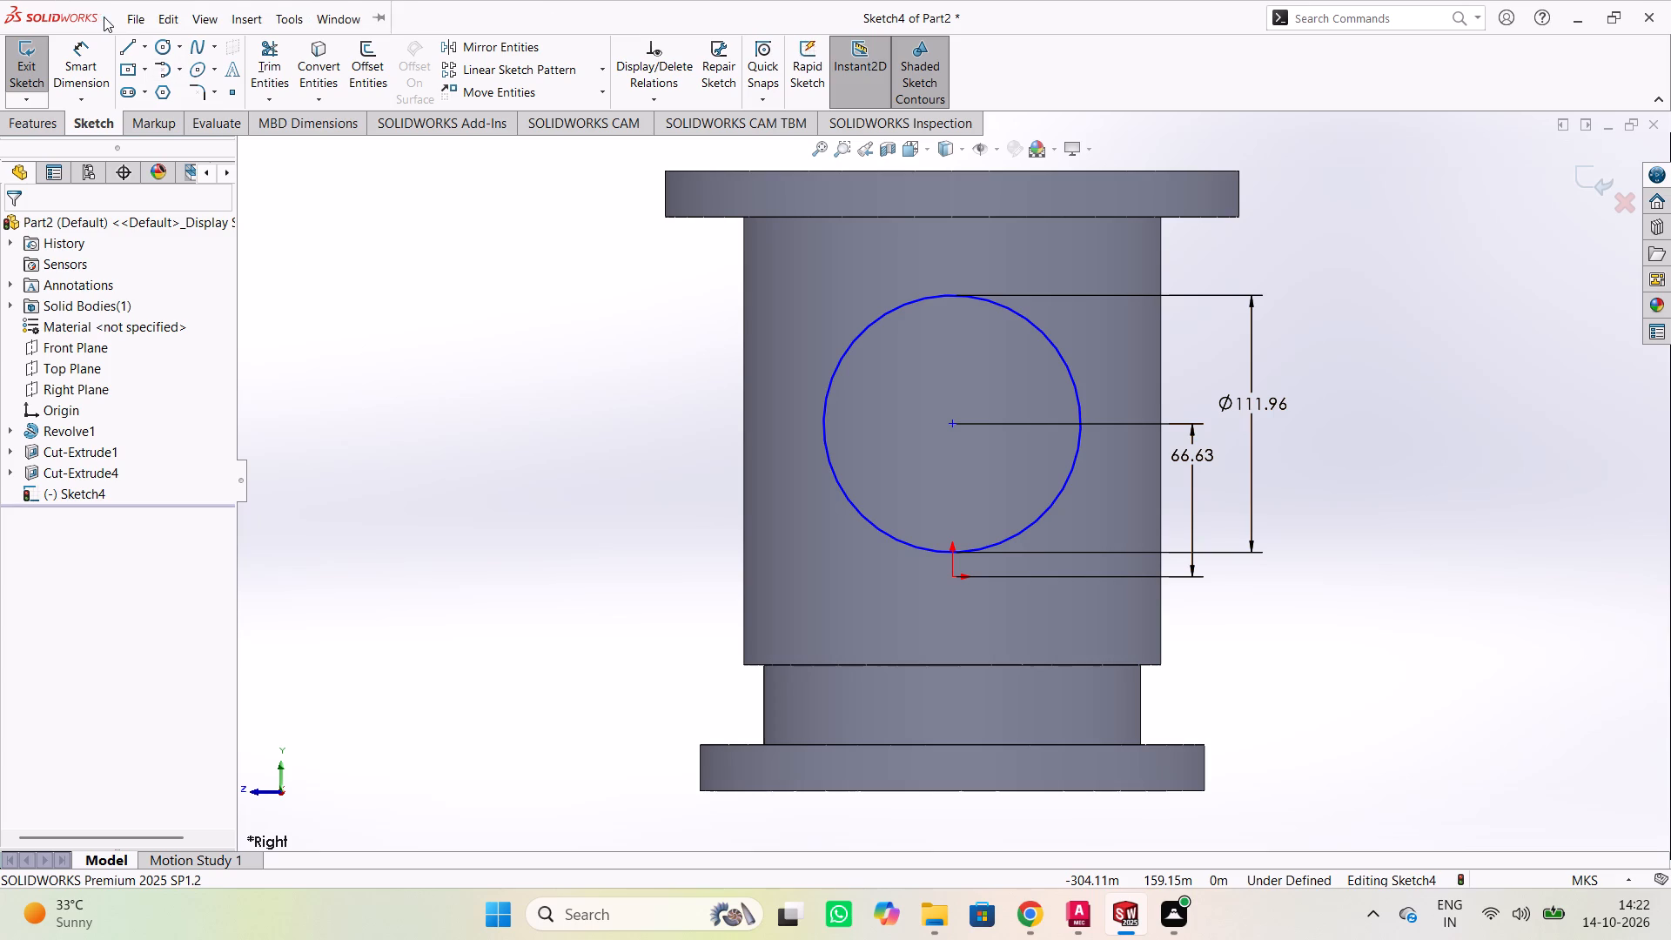
Save the part under the file name 2542 in the Solidworks Practice folder.
left_click(133, 17)
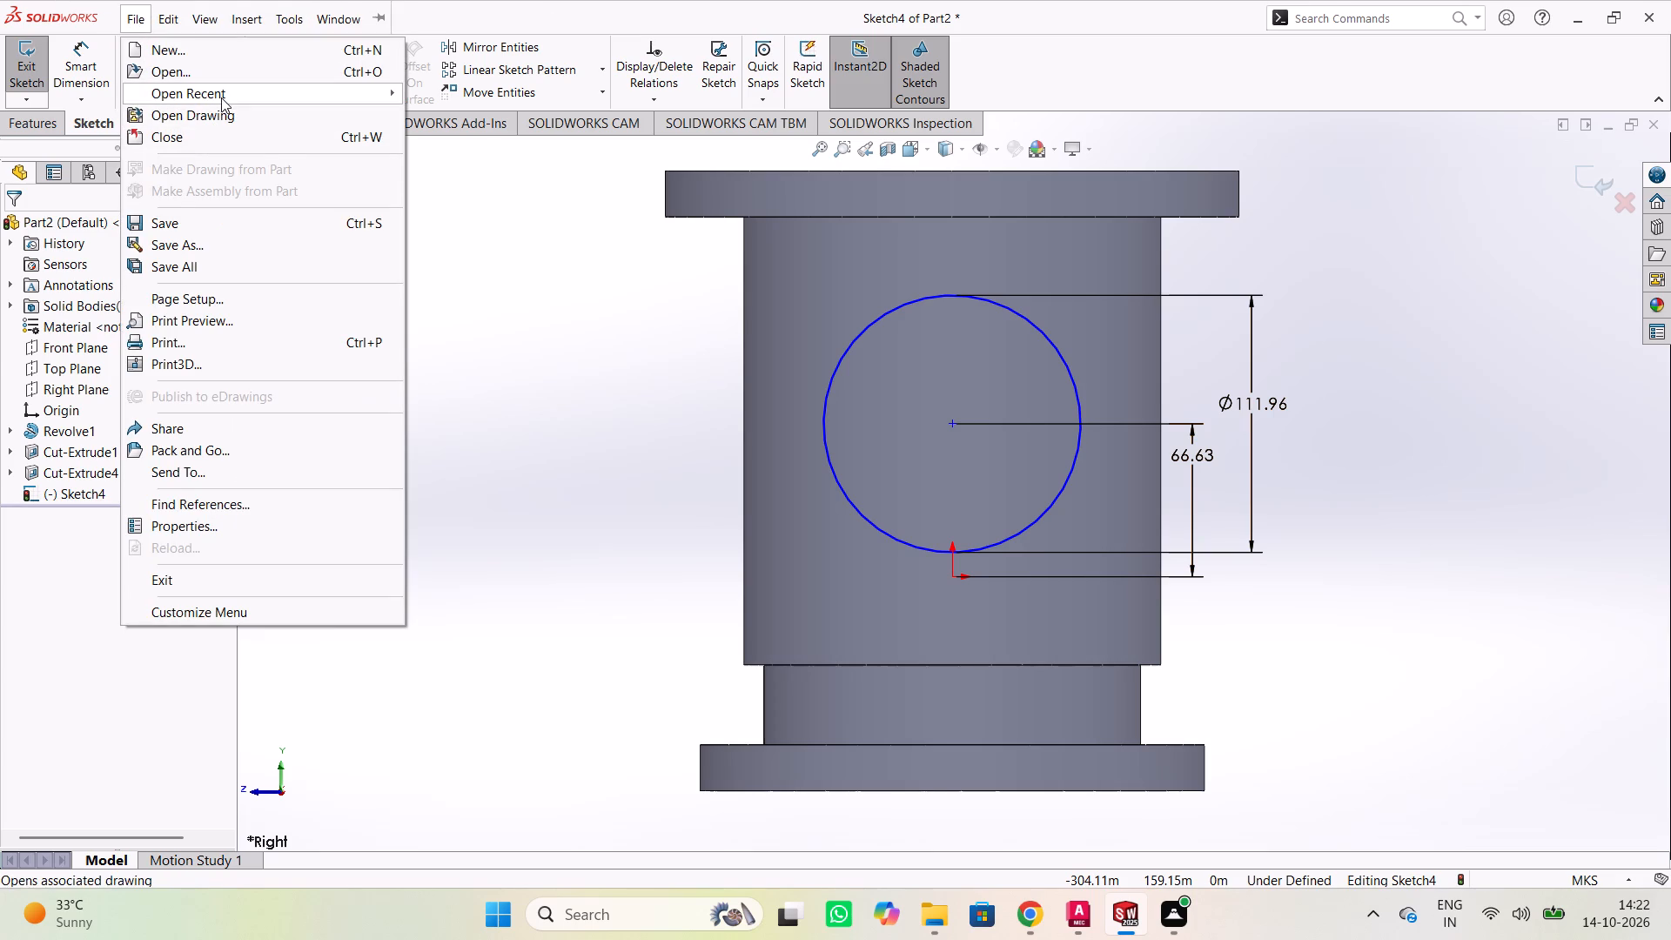
left_click(209, 251)
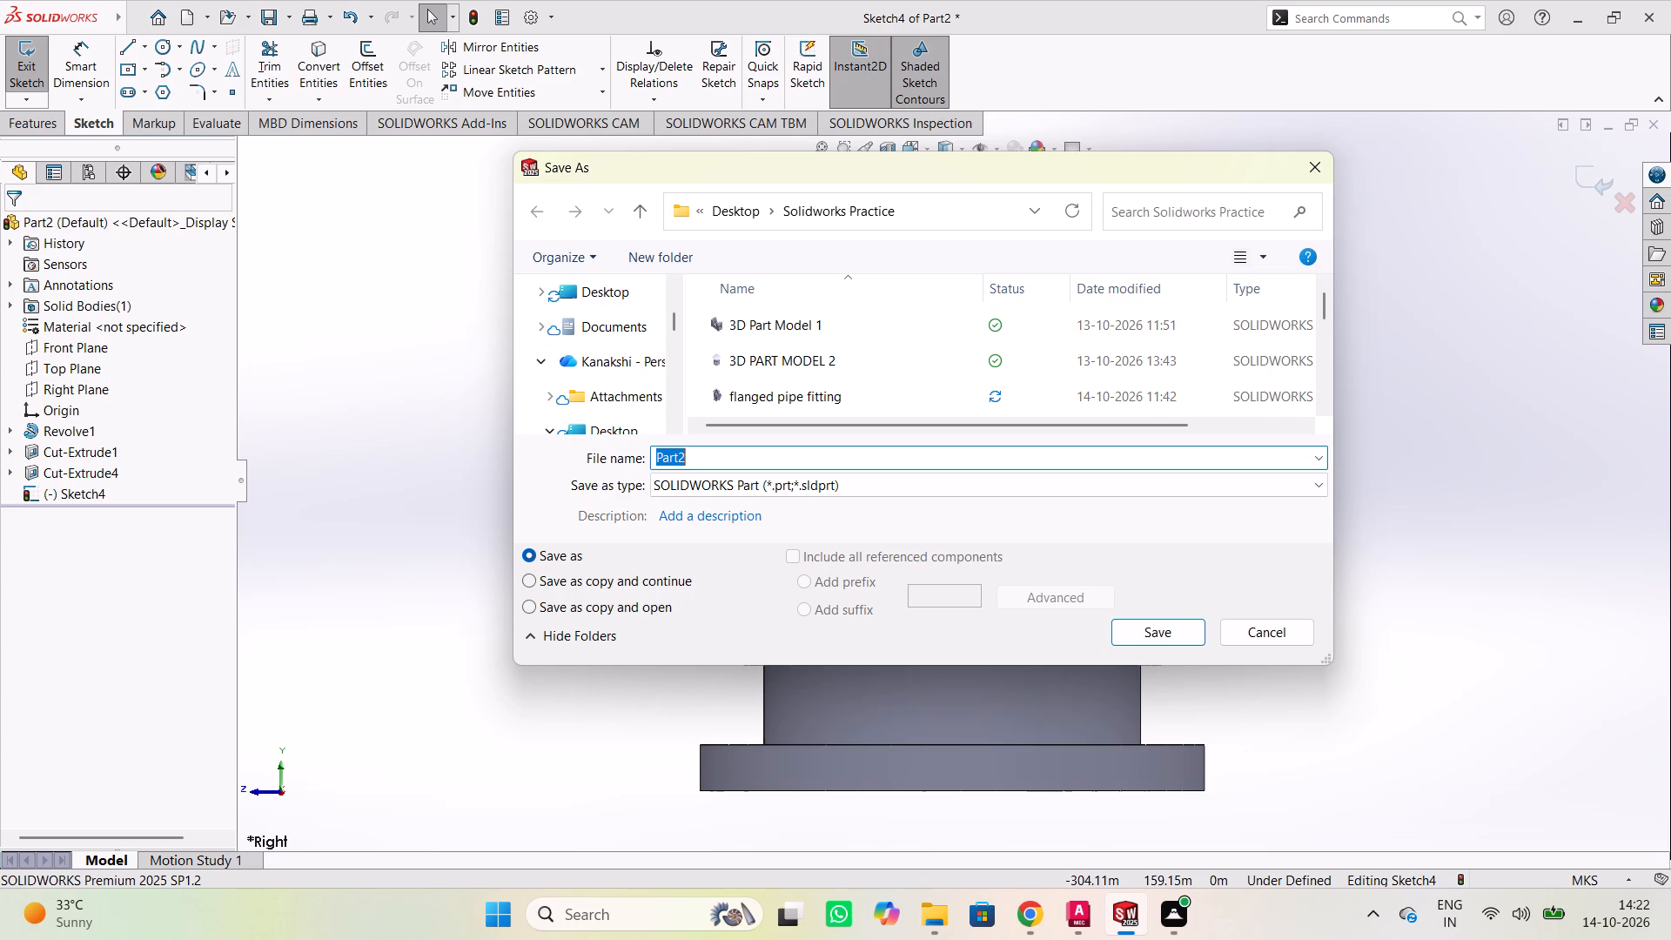
type("2542")
left_click(1131, 630)
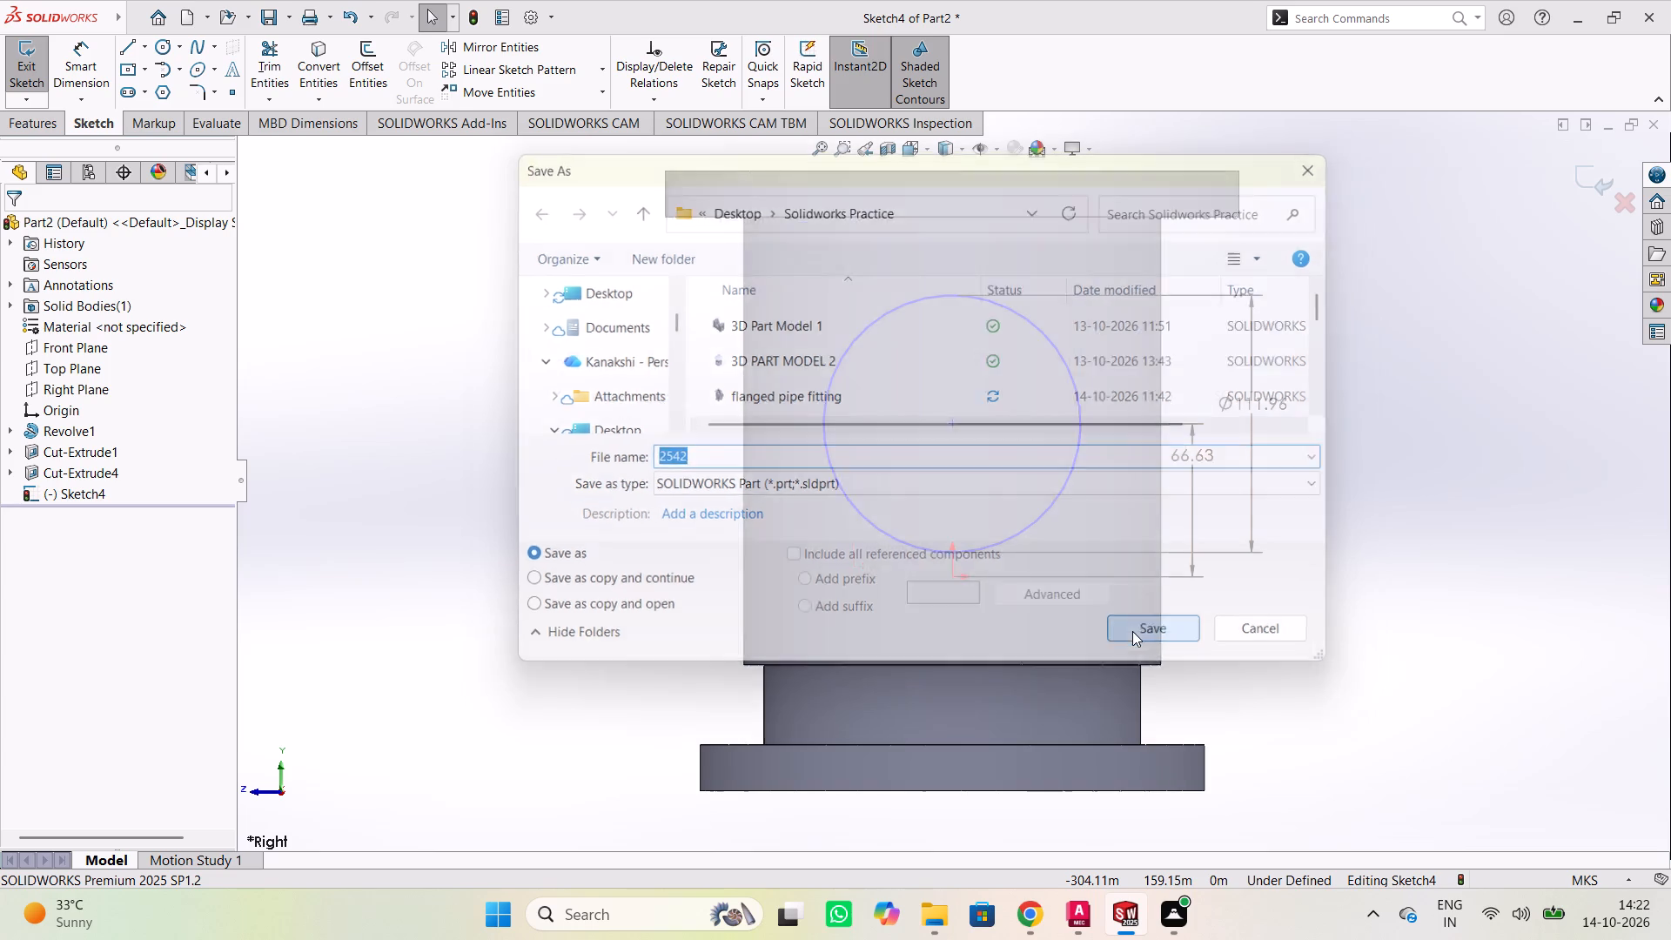